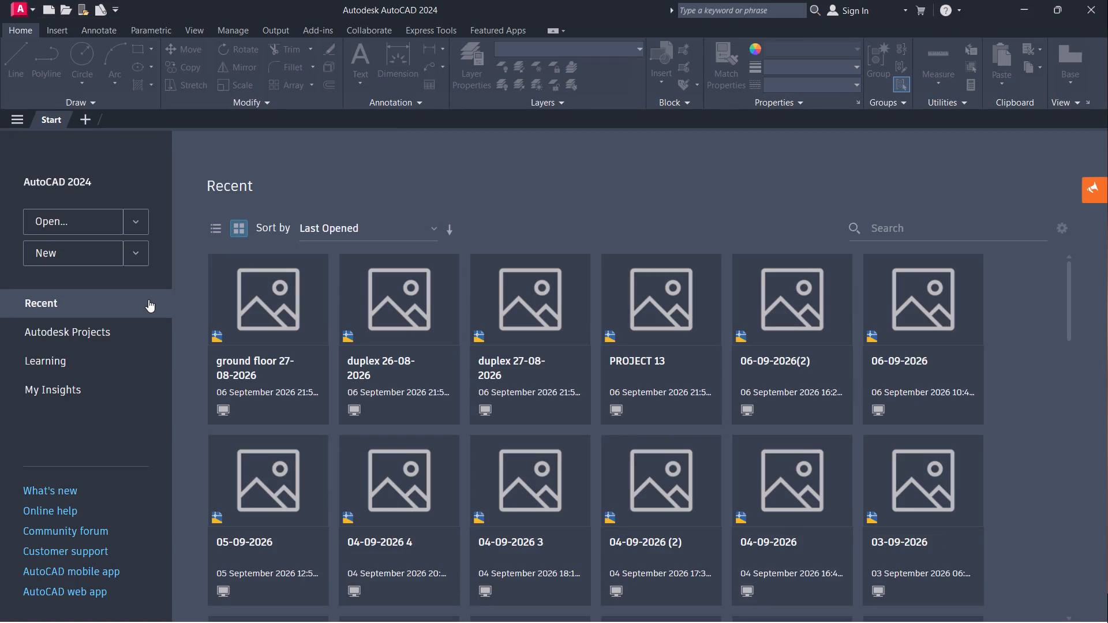
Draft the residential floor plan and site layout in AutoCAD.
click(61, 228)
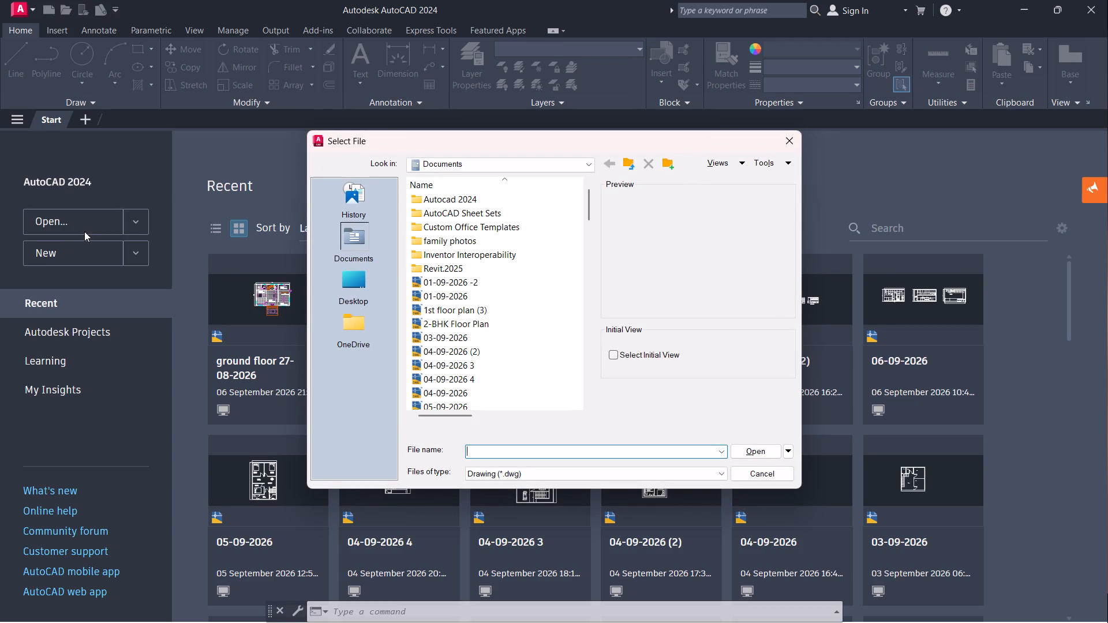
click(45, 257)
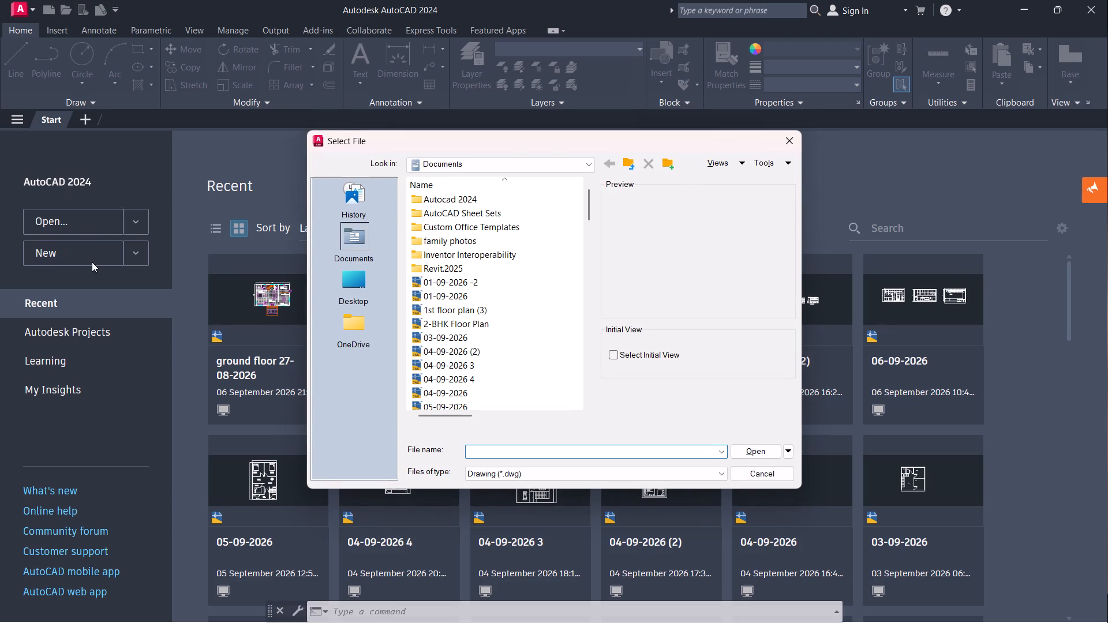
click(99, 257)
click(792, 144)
Create a new blank drawing.
click(102, 249)
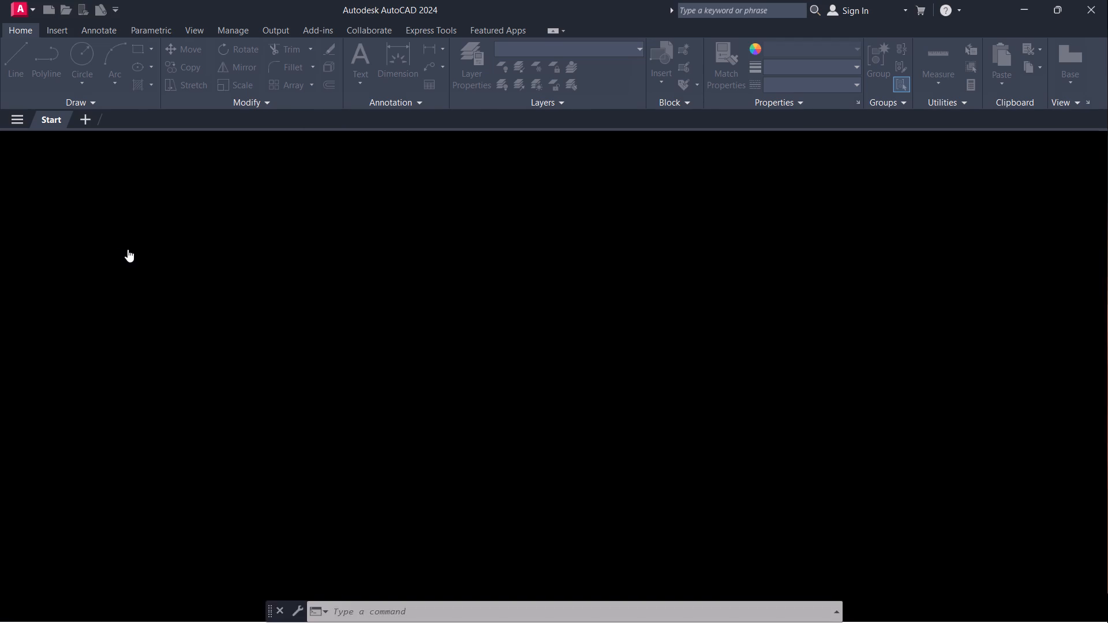
scroll(560, 298, down, 1)
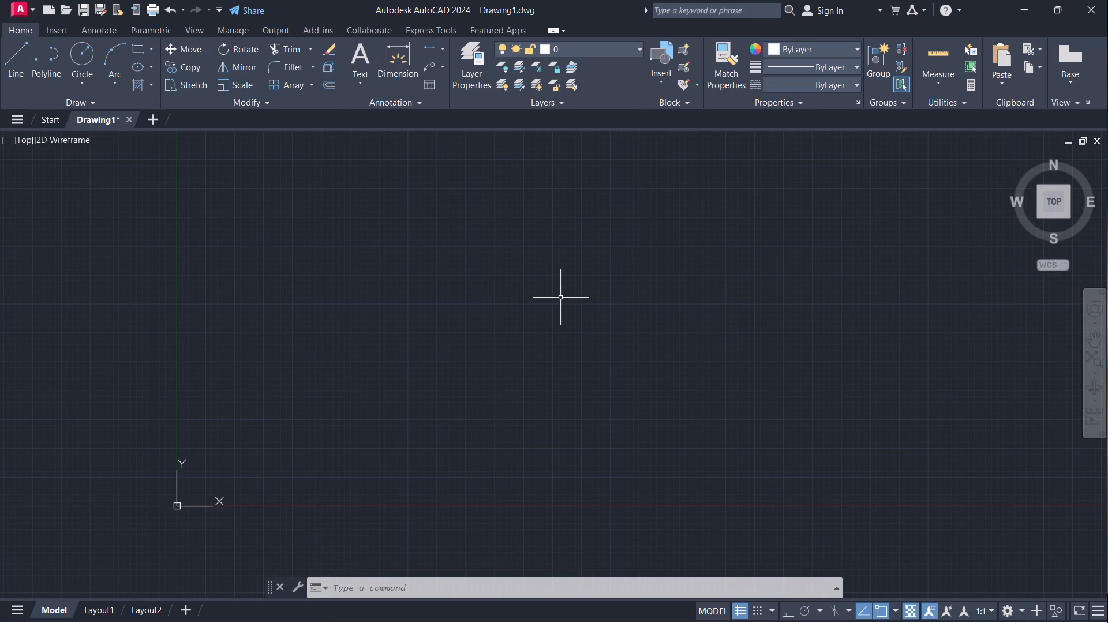
Configure the drawing units to decimal length with 0.00 precision and millimetres as the insertion scale.
text(UN)
key(Return)
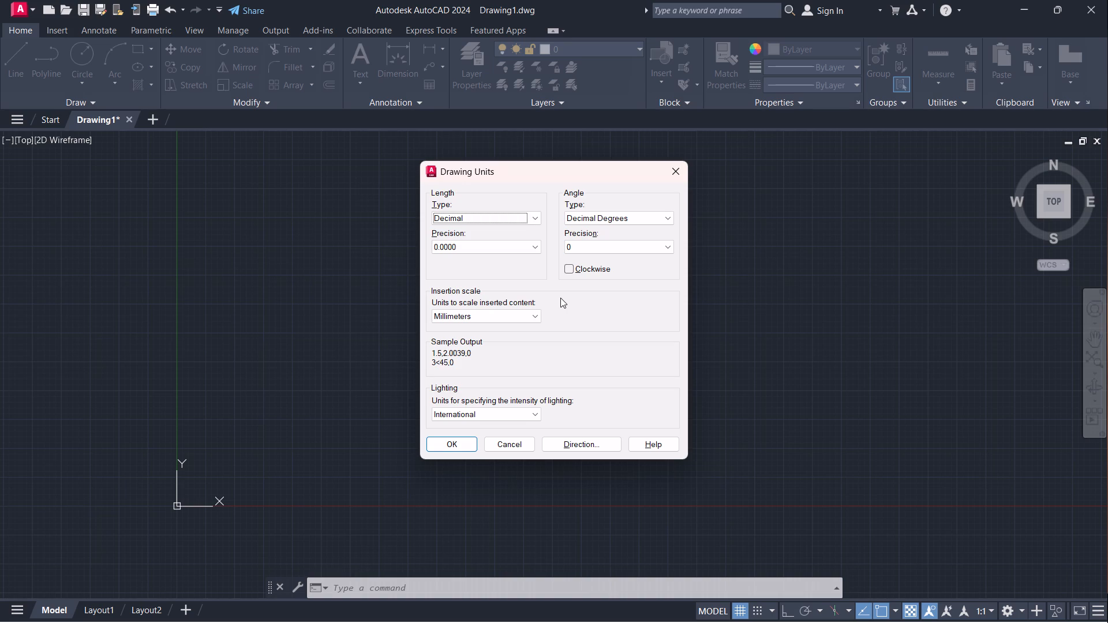
click(539, 247)
click(493, 273)
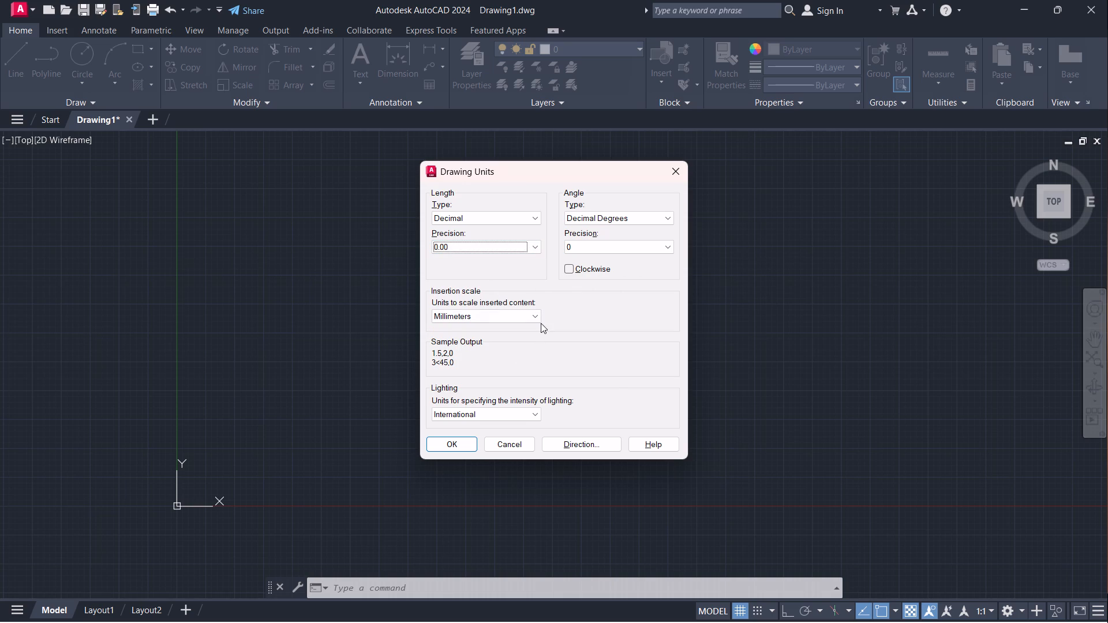
click(536, 318)
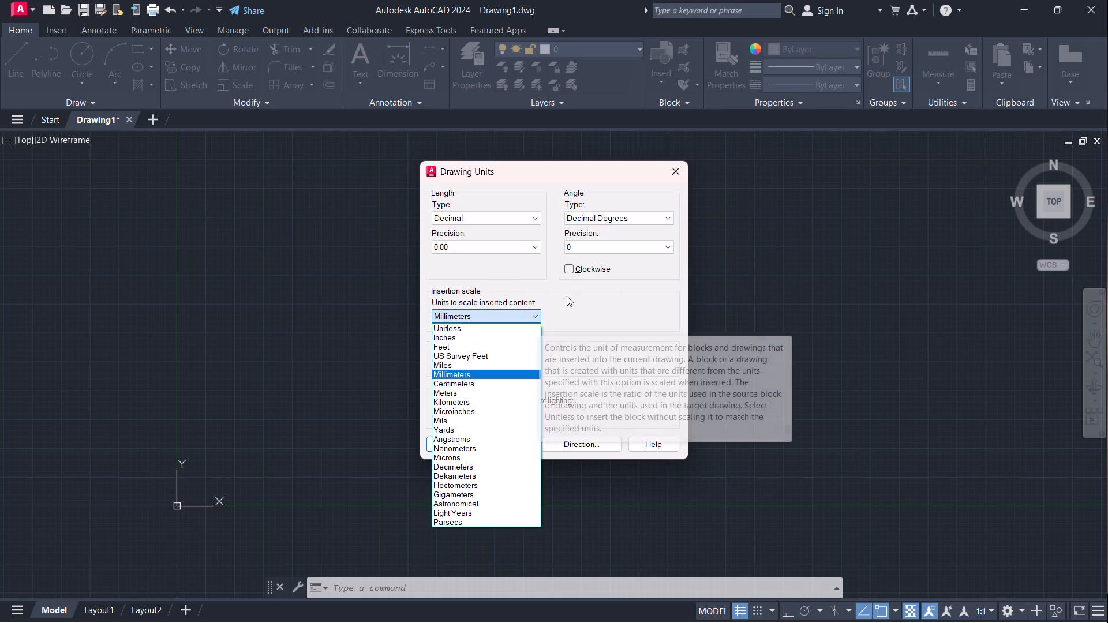
click(568, 295)
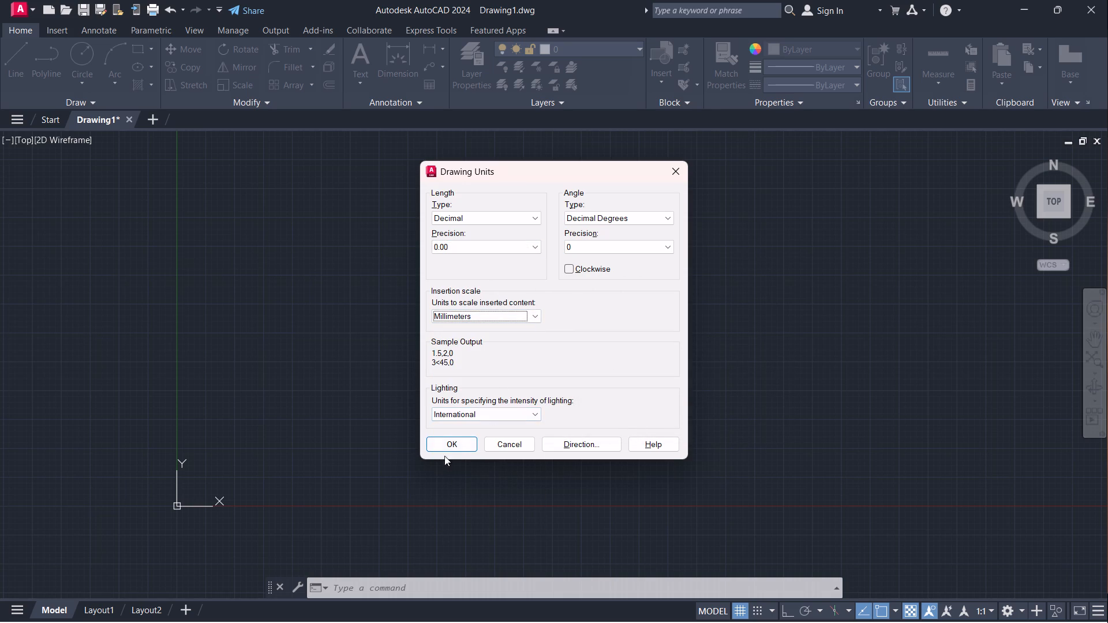
click(456, 445)
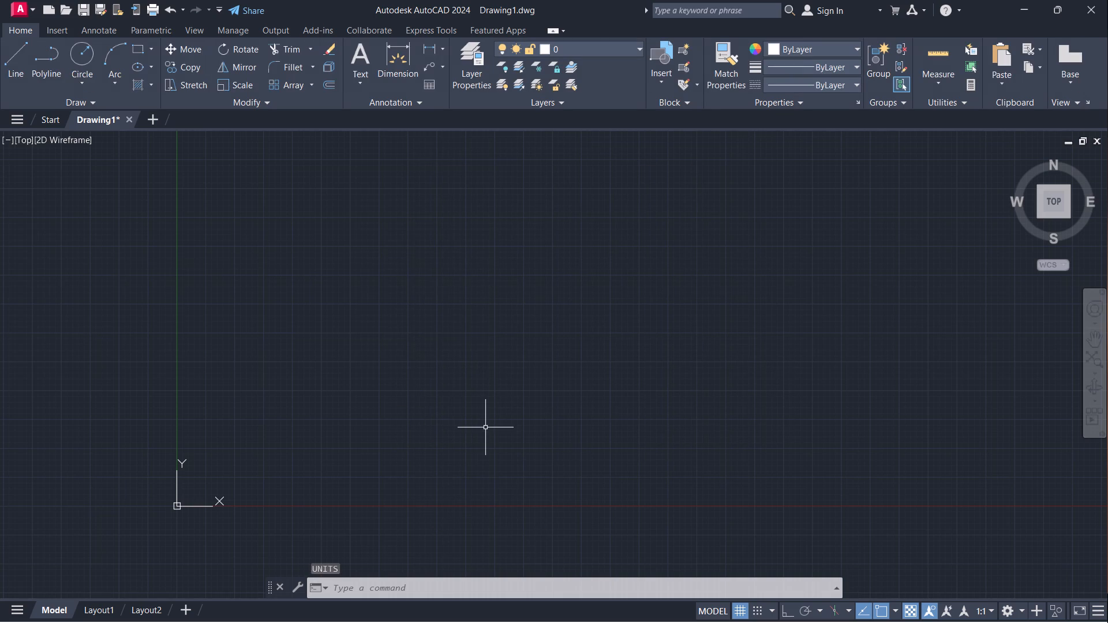
Review the primary units of the ISO-25 dimension style, accept them and set the style current.
key(d)
key(Return)
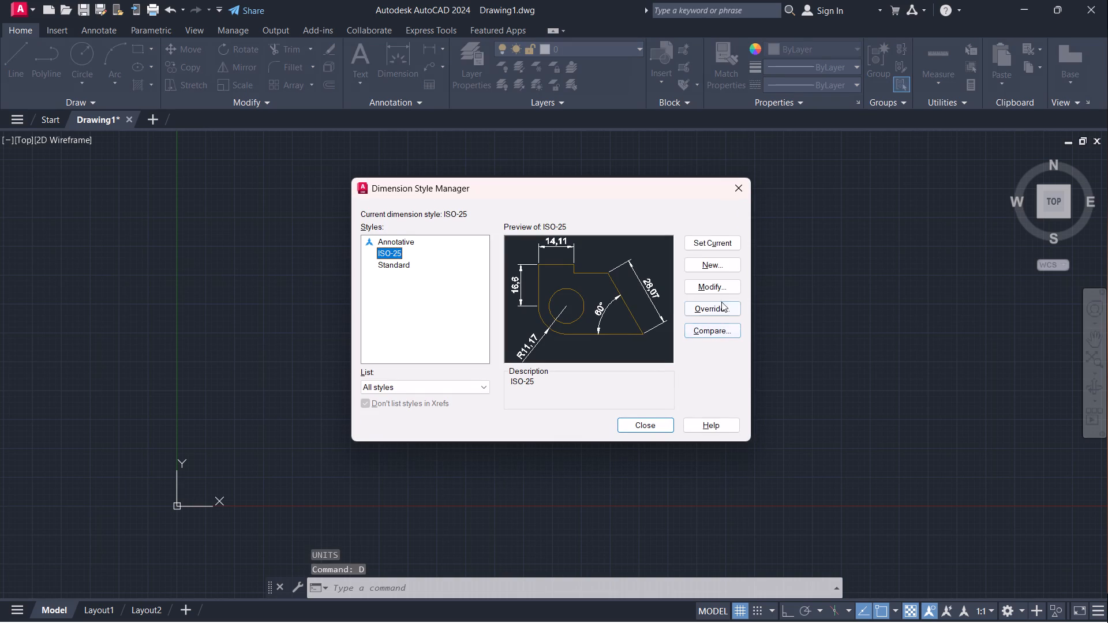
click(710, 286)
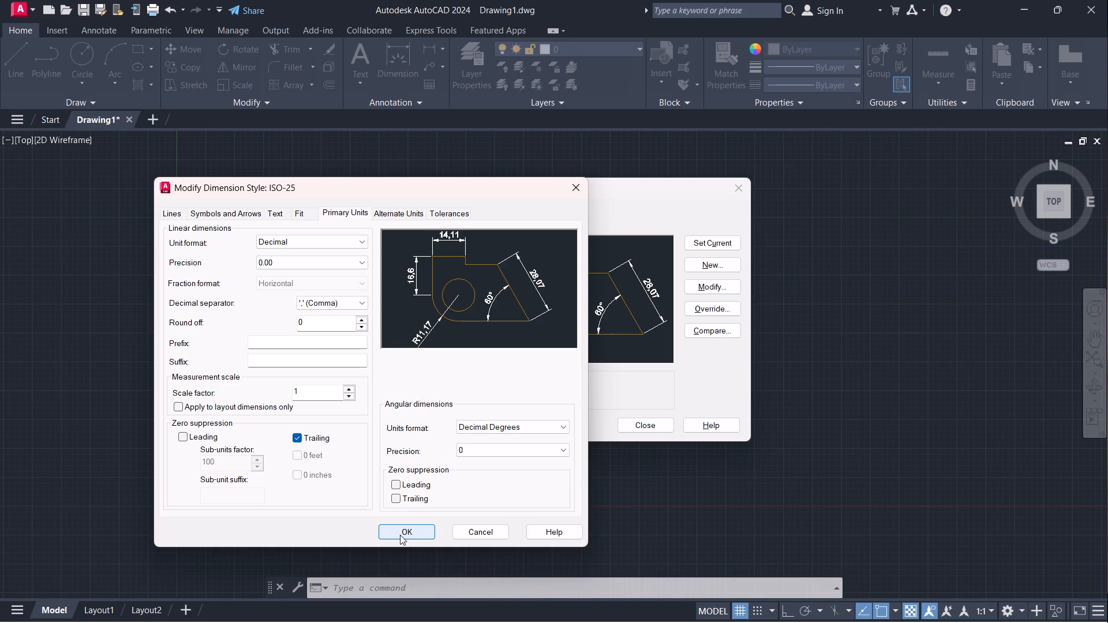
click(400, 535)
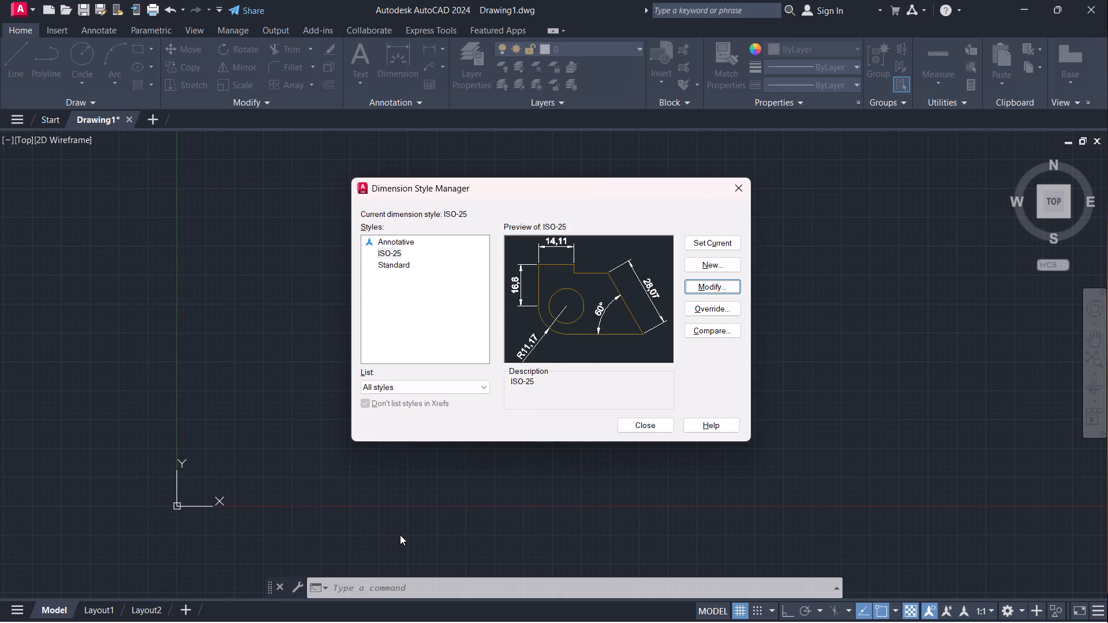
click(711, 243)
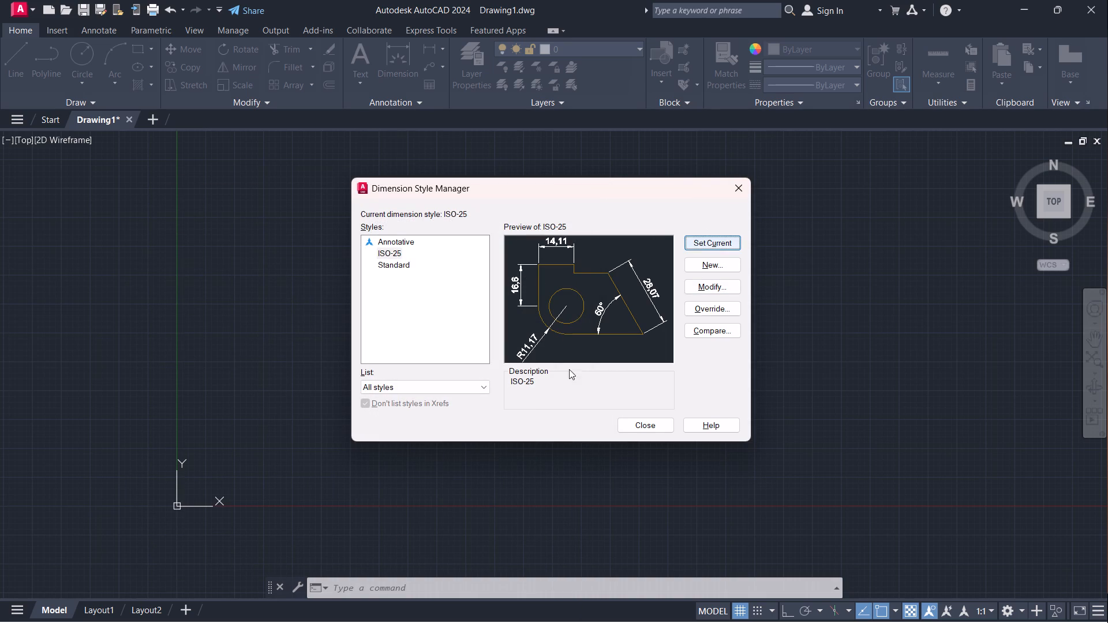
click(626, 429)
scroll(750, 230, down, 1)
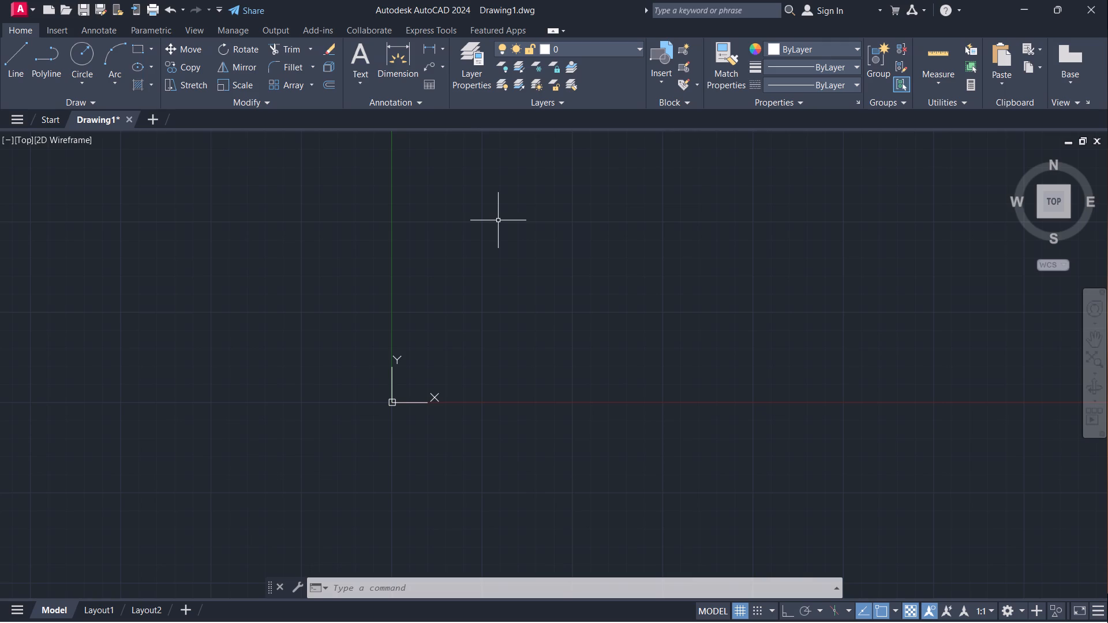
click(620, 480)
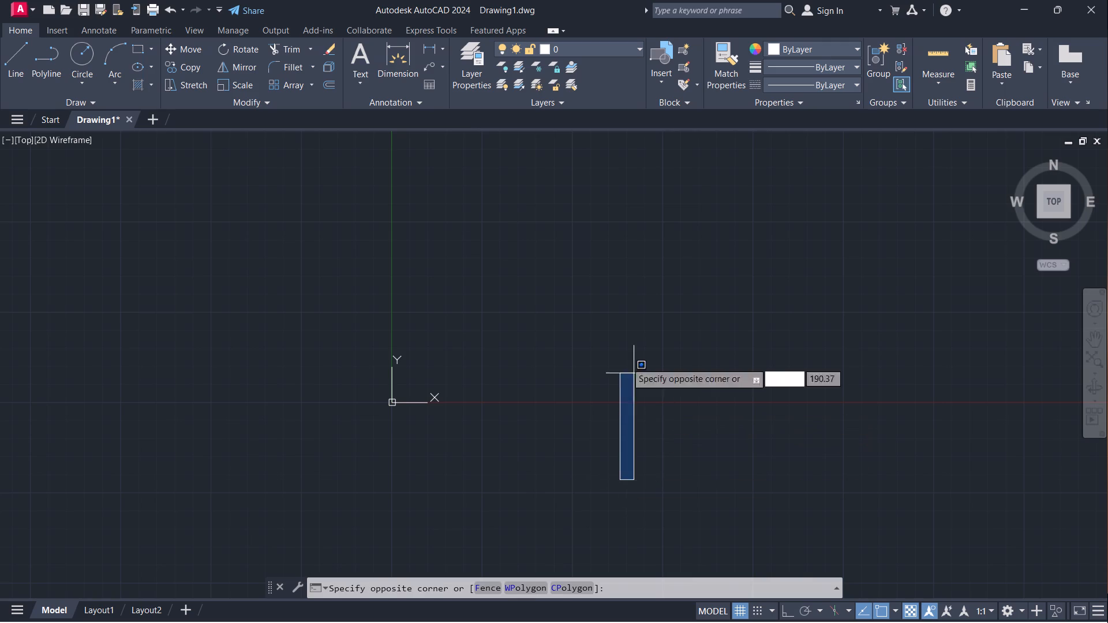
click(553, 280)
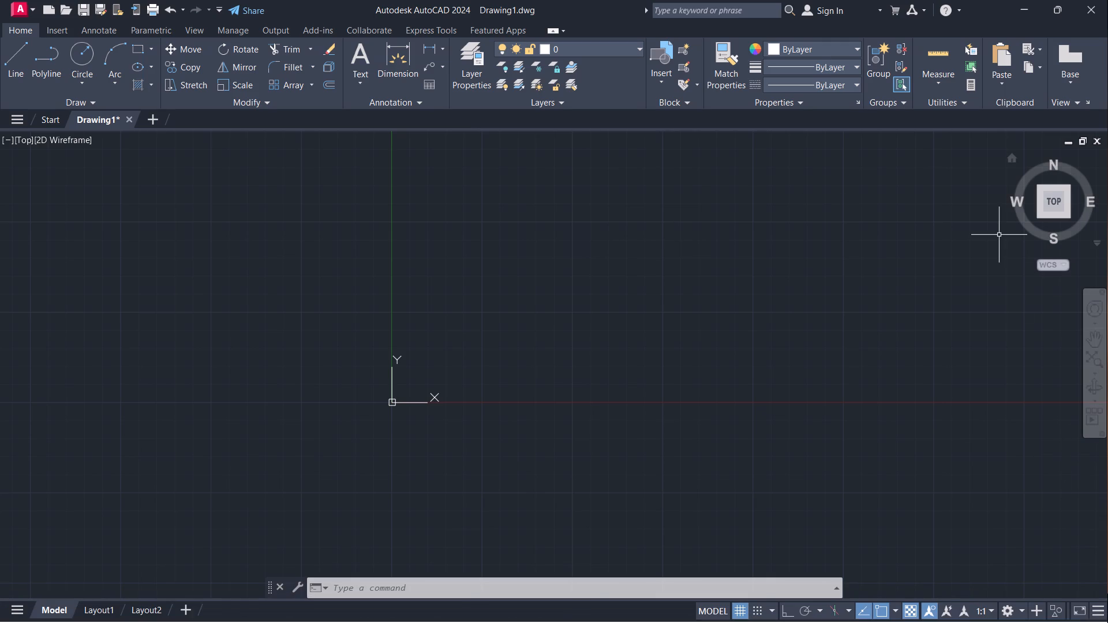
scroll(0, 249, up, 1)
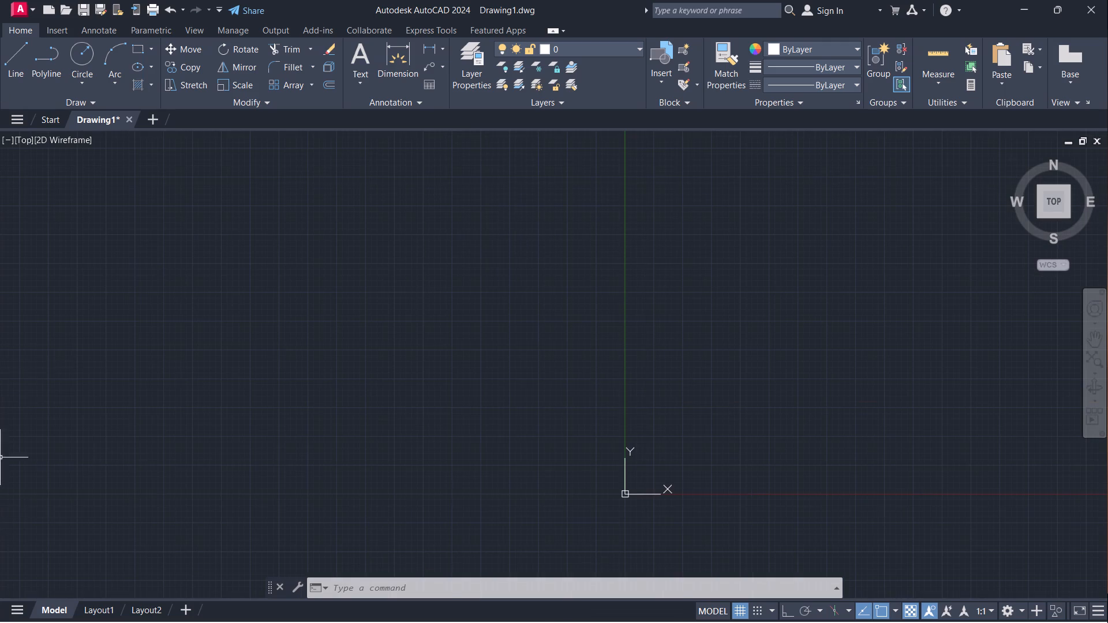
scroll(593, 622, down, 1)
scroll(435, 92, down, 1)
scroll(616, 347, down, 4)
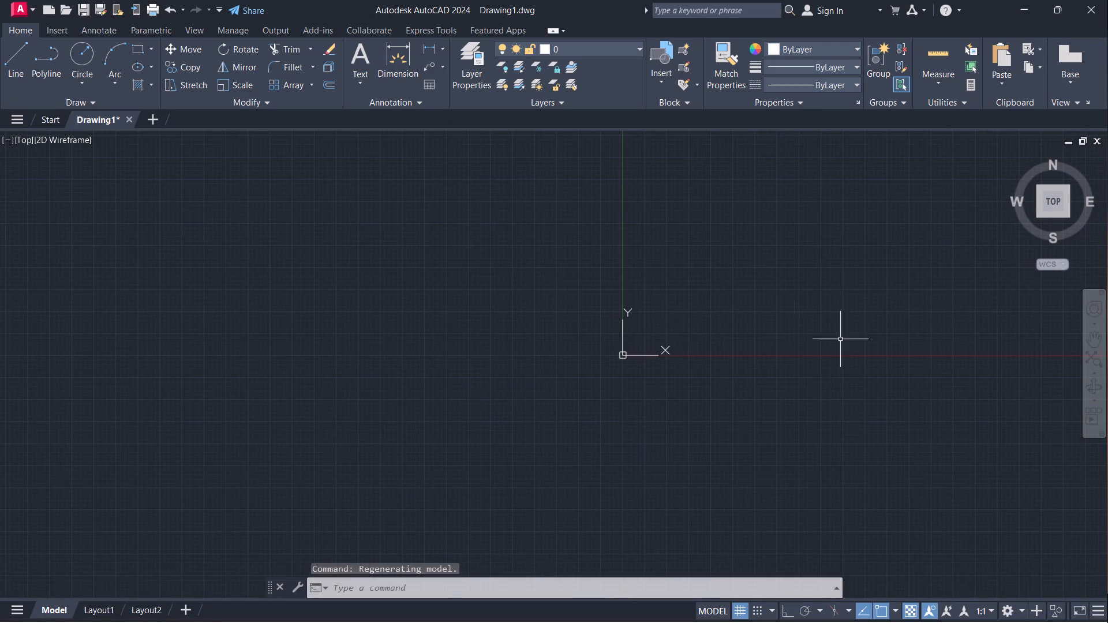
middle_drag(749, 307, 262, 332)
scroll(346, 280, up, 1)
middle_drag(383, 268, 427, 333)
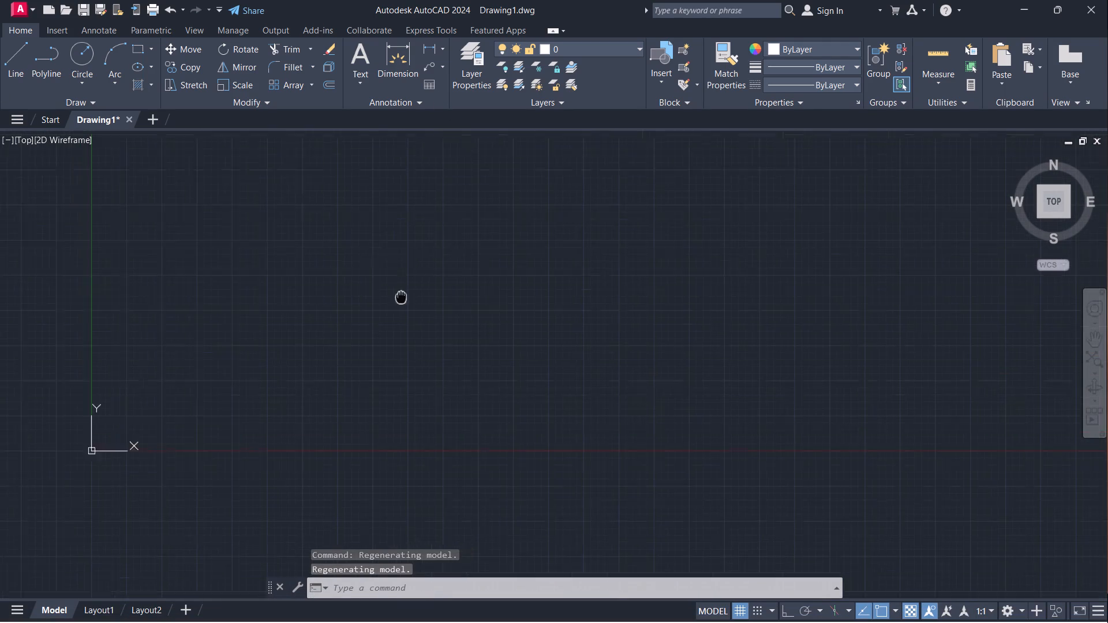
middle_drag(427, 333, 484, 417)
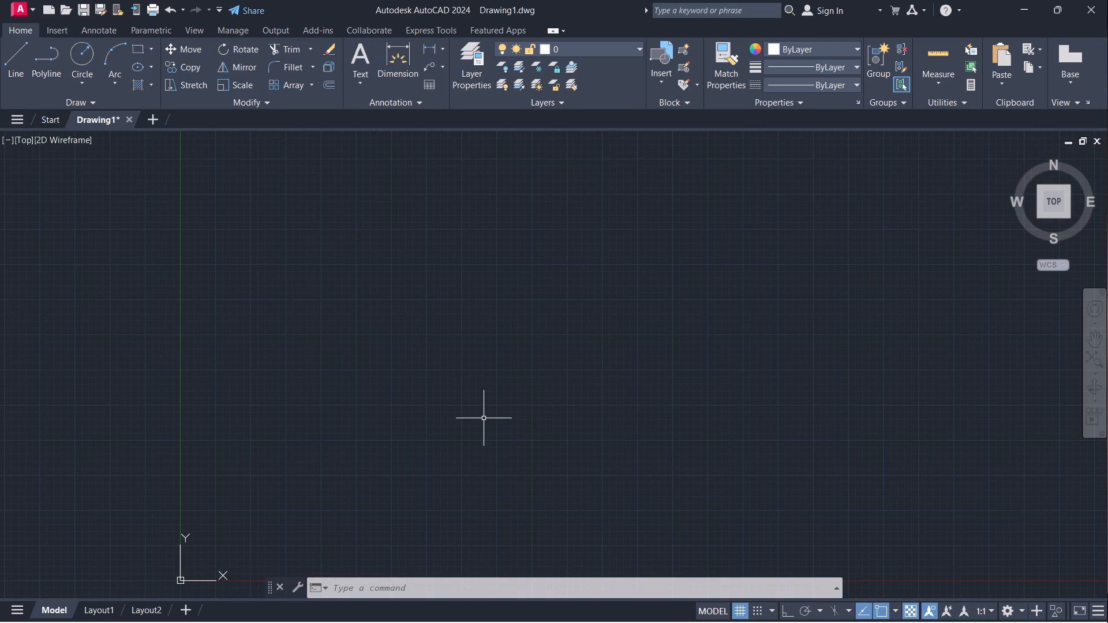
Draw a horizontal construction line (XLINE) across the drawing area, above the origin.
text(XL)
key(Return)
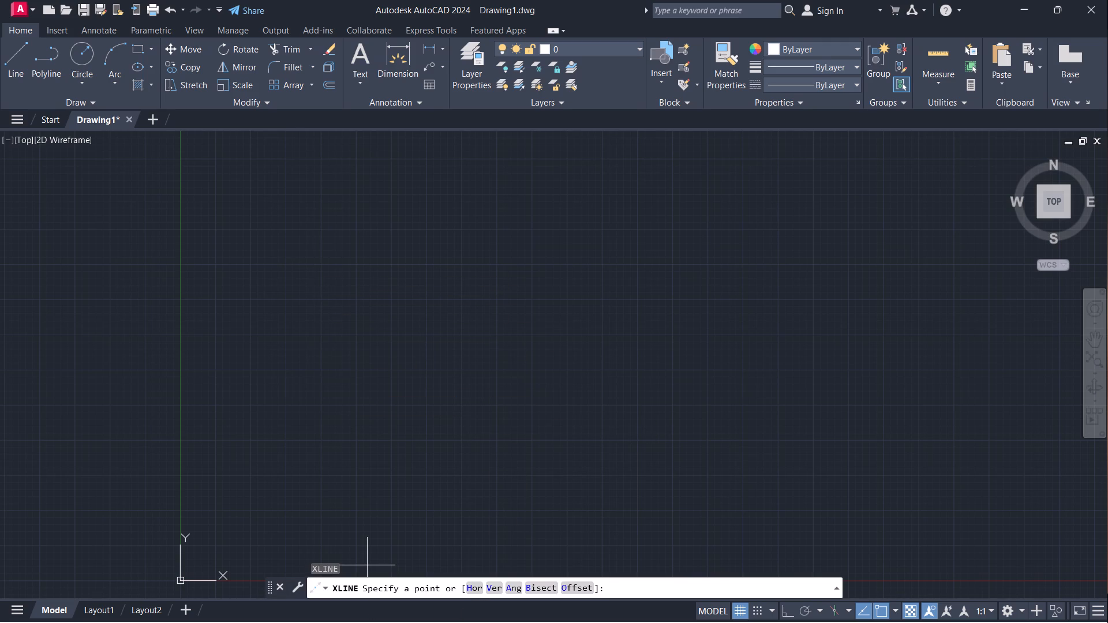
click(480, 593)
click(475, 249)
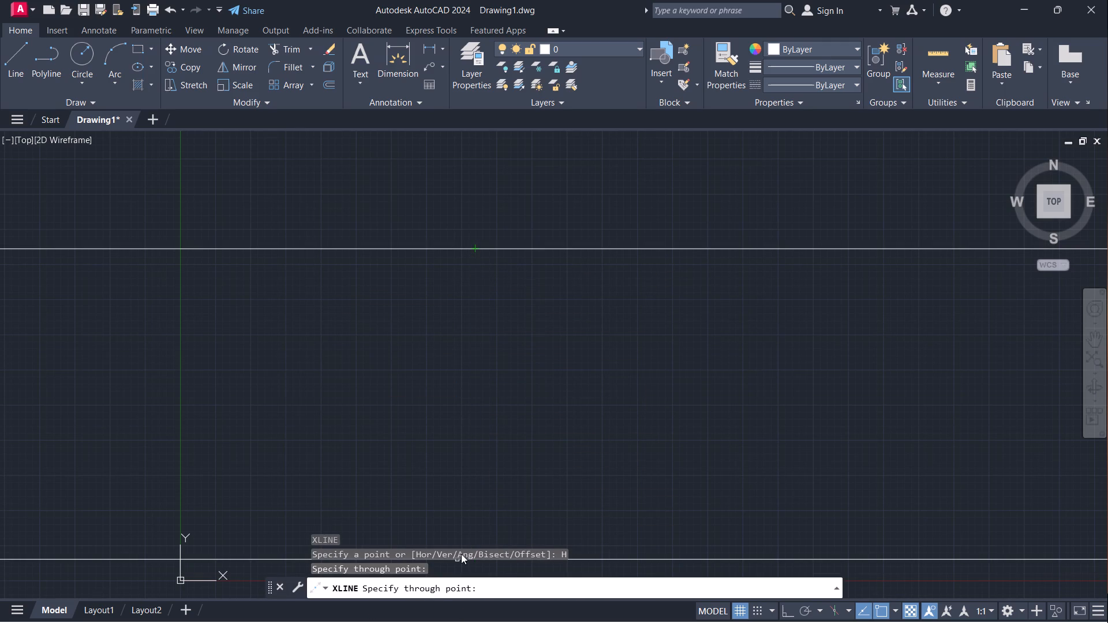
key(space)
Draw a vertical construction line (XLINE) to the right of the origin, crossing the horizontal one.
key(space)
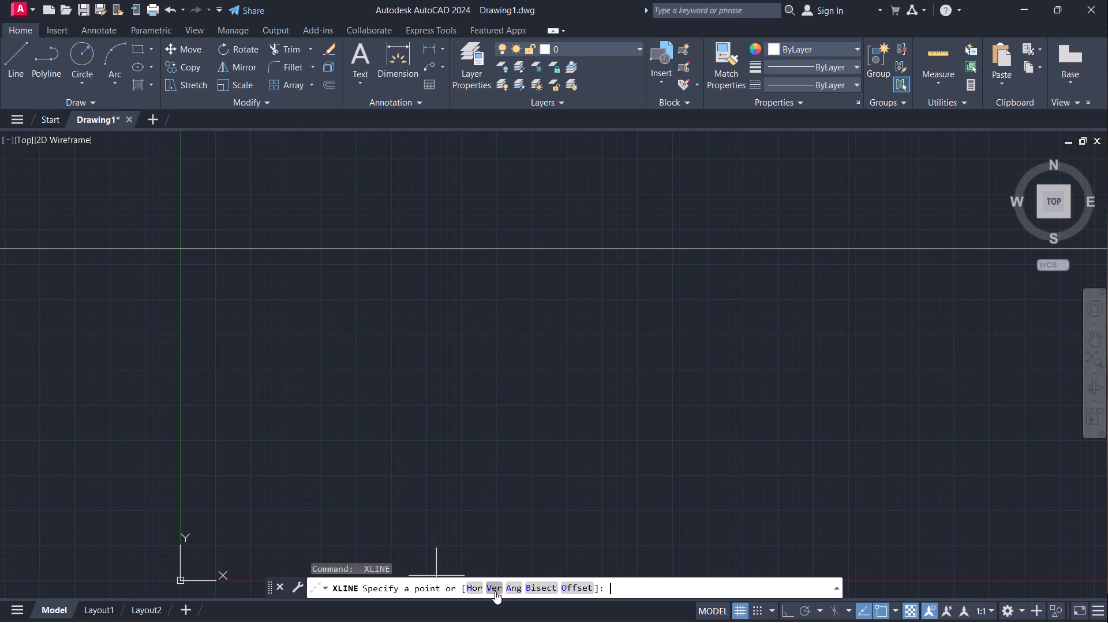
click(496, 589)
click(394, 505)
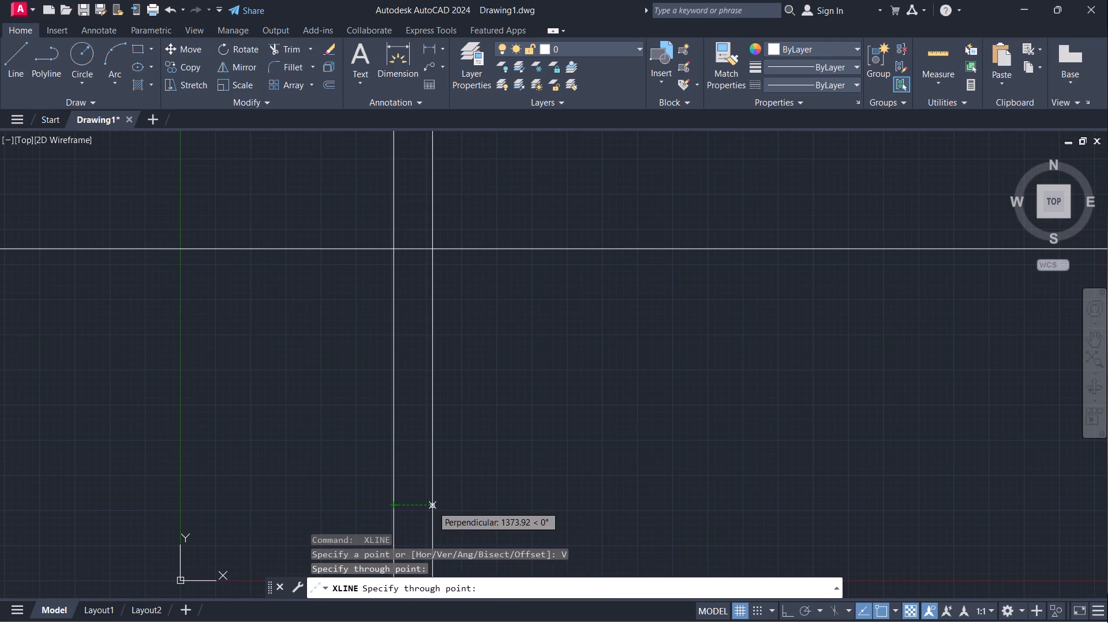
key(space)
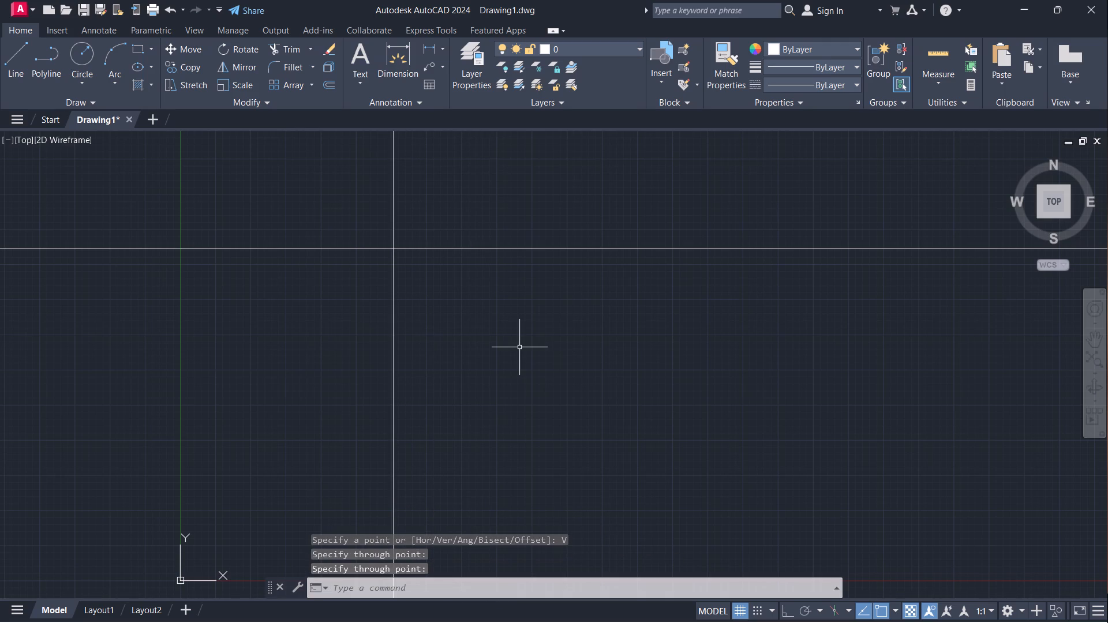
Trim the vertical line above and the horizontal line left of their intersection, leaving an upper-left corner.
key(t)
key(r)
key(Return)
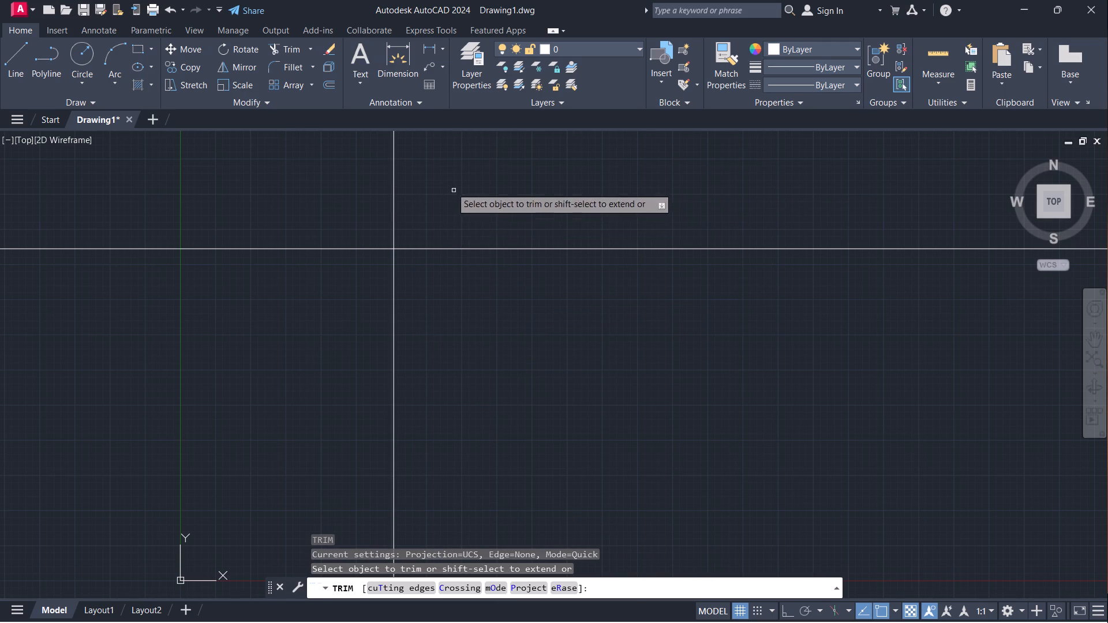
click(392, 177)
drag(304, 222, 300, 297)
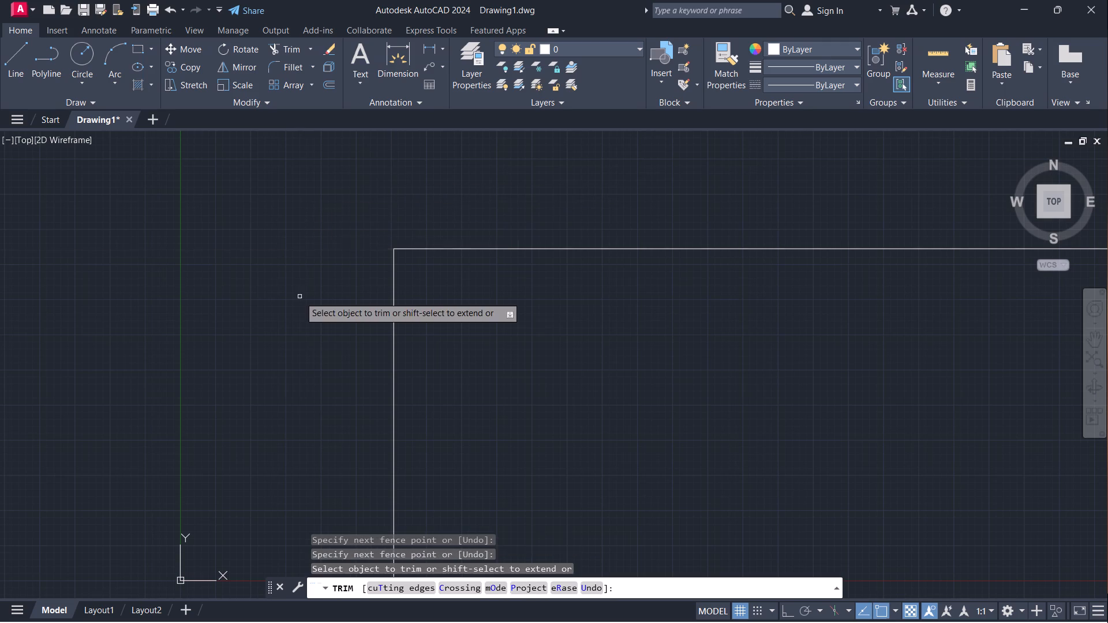
scroll(339, 281, down, 3)
key(space)
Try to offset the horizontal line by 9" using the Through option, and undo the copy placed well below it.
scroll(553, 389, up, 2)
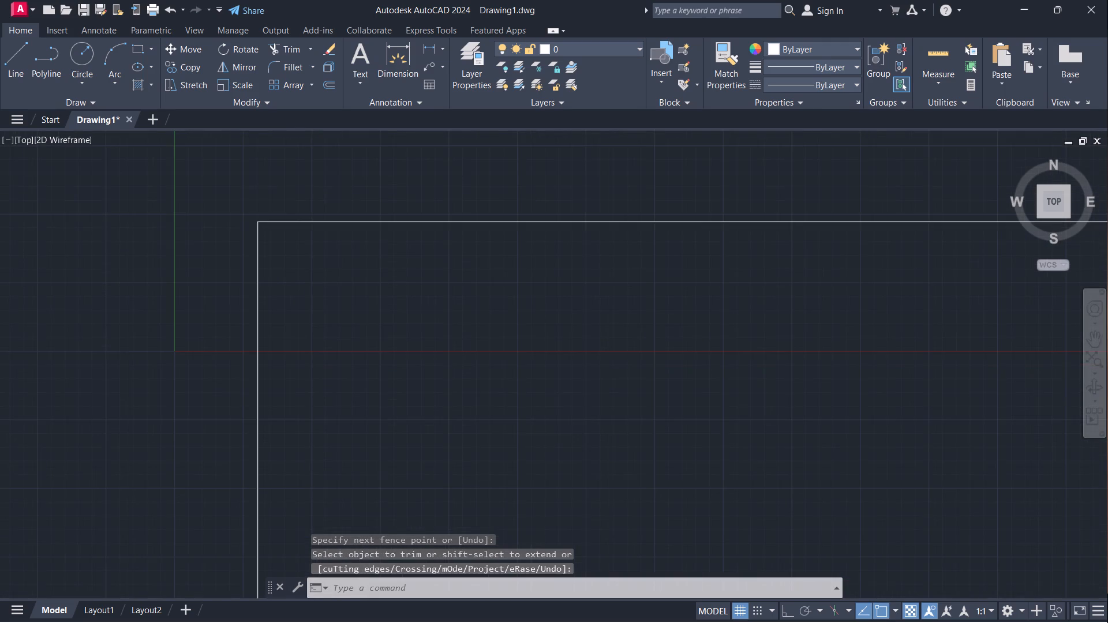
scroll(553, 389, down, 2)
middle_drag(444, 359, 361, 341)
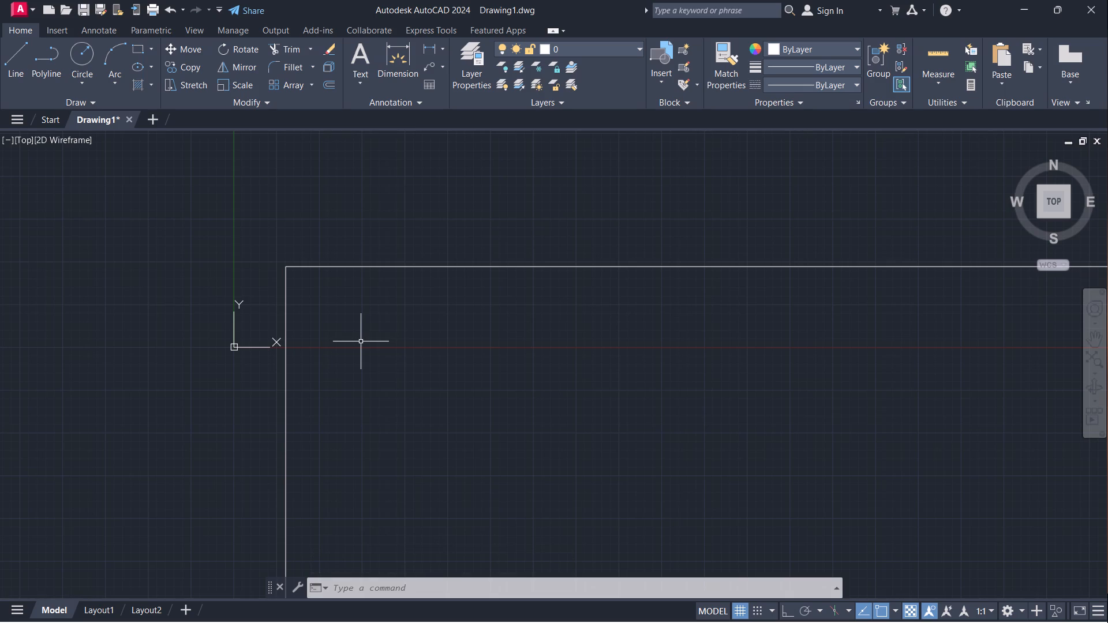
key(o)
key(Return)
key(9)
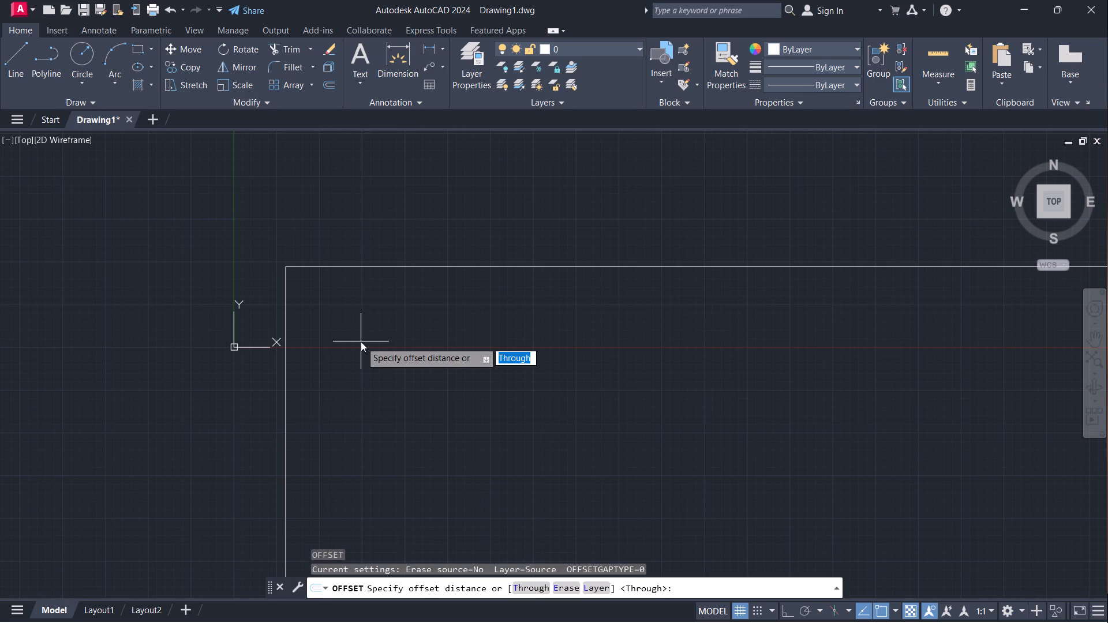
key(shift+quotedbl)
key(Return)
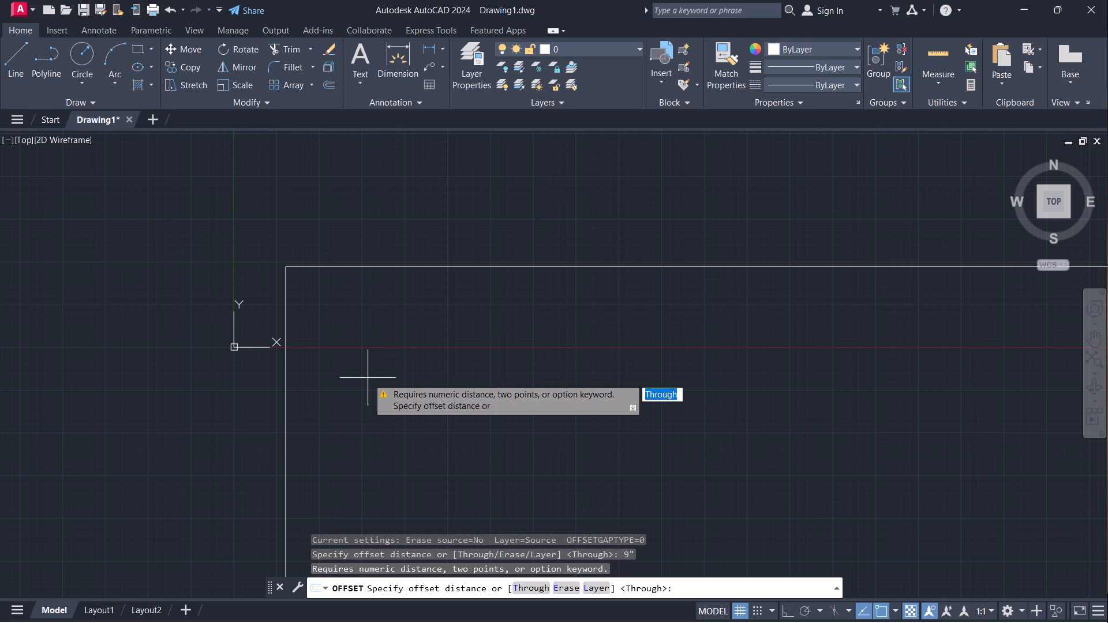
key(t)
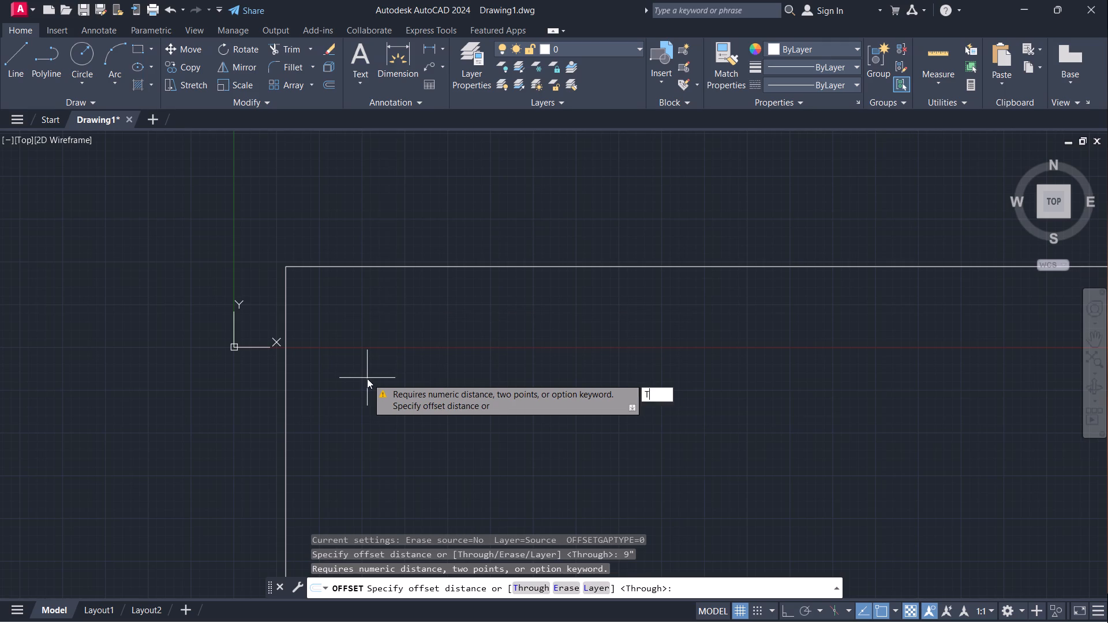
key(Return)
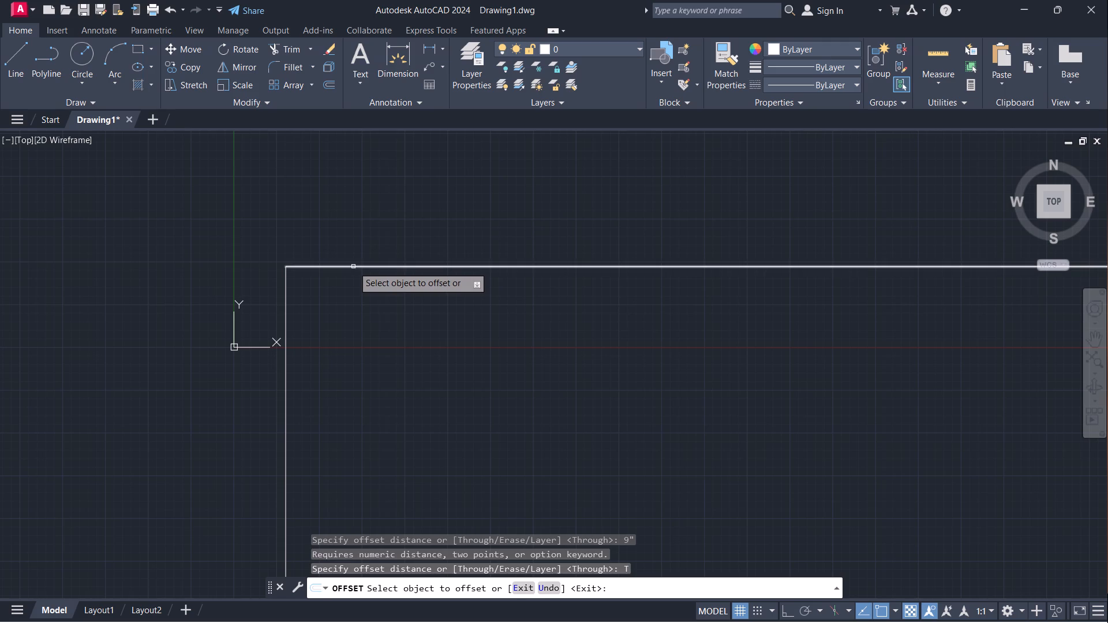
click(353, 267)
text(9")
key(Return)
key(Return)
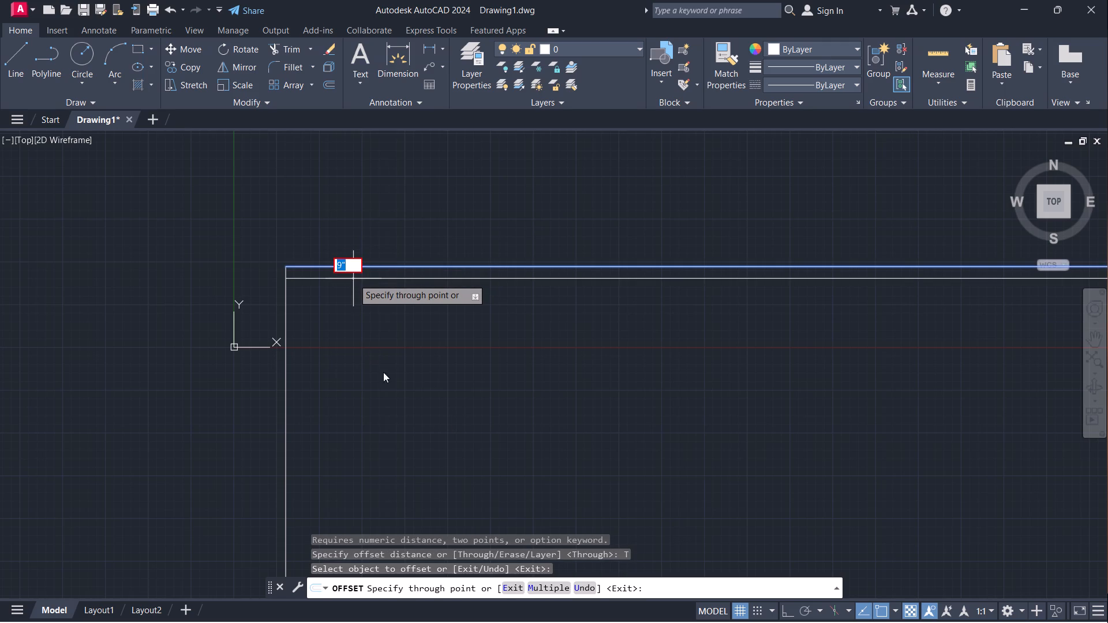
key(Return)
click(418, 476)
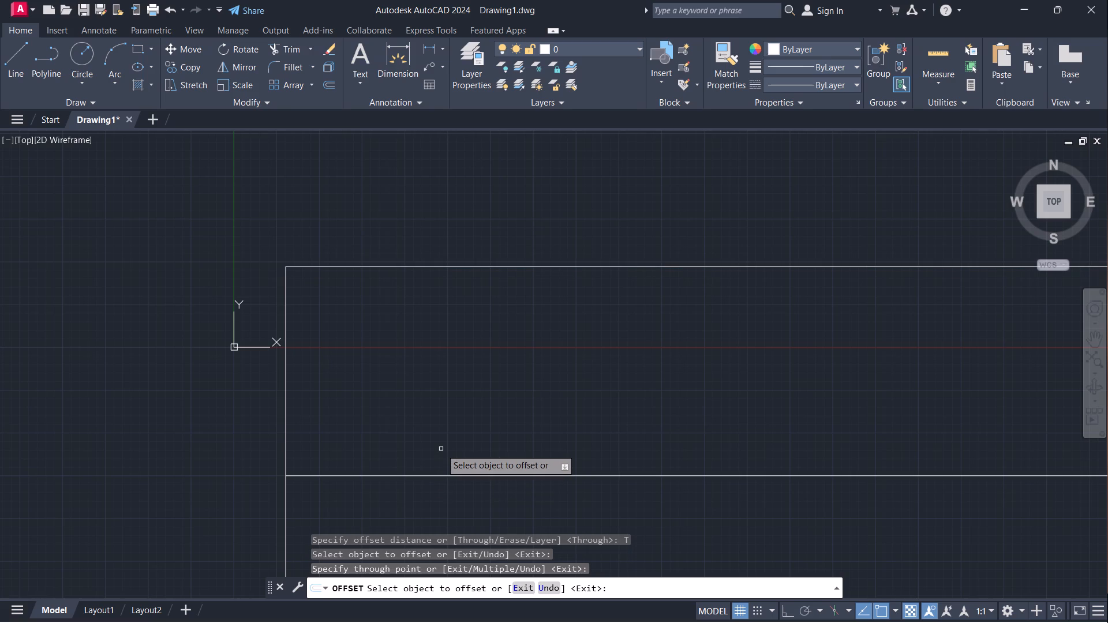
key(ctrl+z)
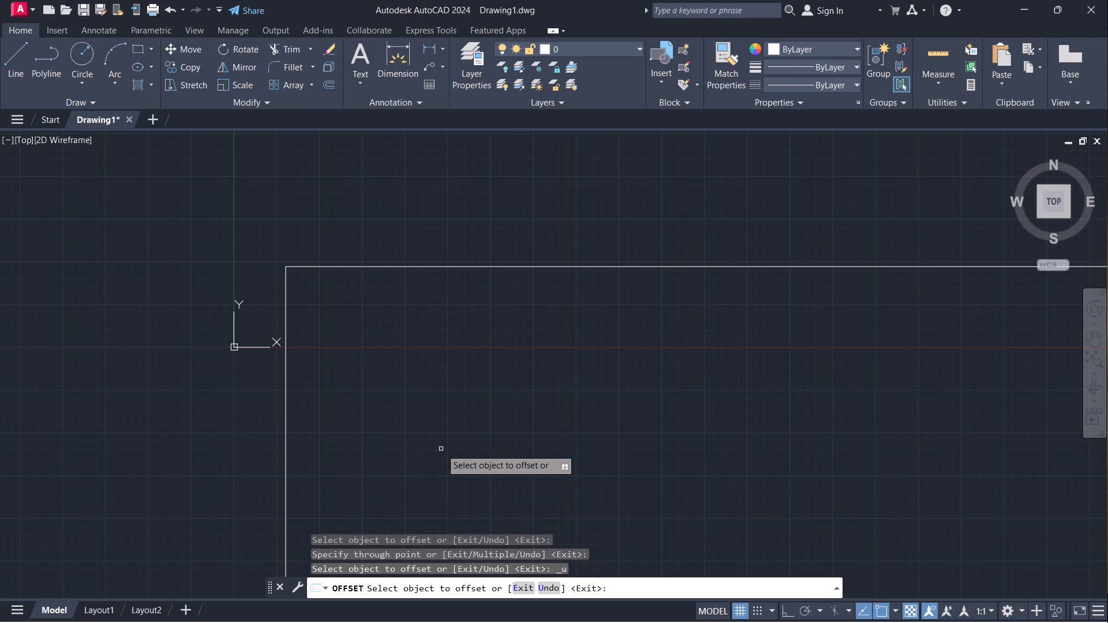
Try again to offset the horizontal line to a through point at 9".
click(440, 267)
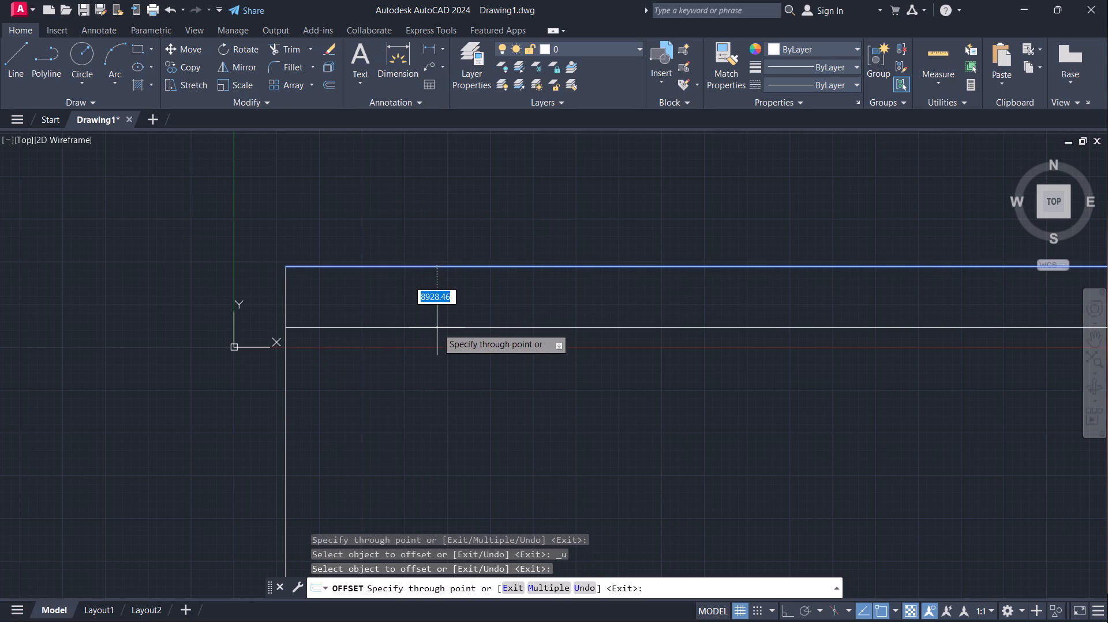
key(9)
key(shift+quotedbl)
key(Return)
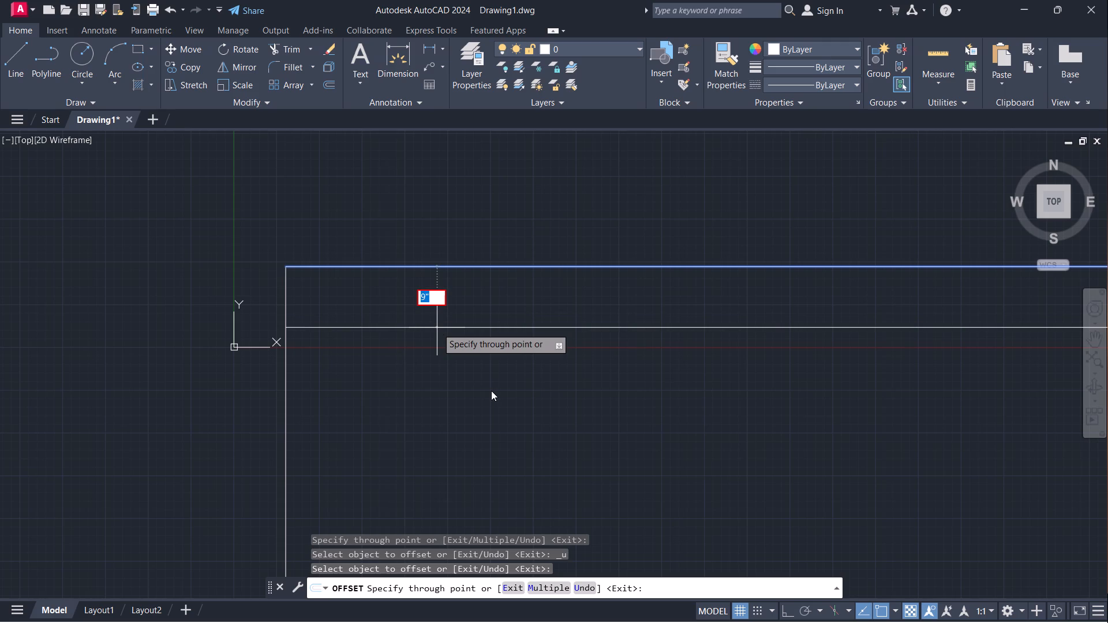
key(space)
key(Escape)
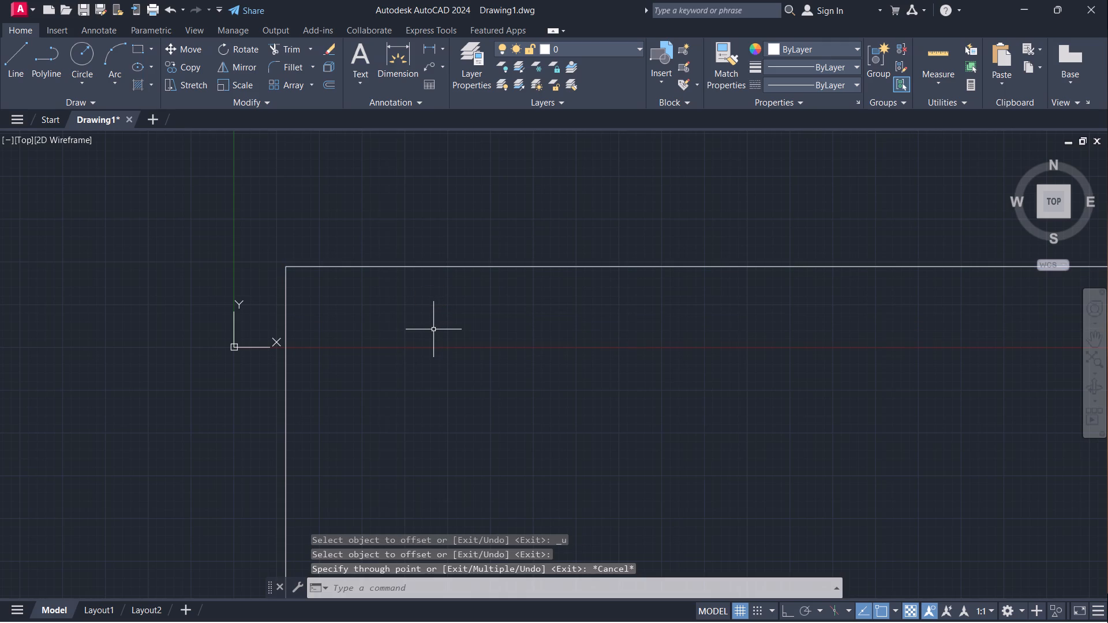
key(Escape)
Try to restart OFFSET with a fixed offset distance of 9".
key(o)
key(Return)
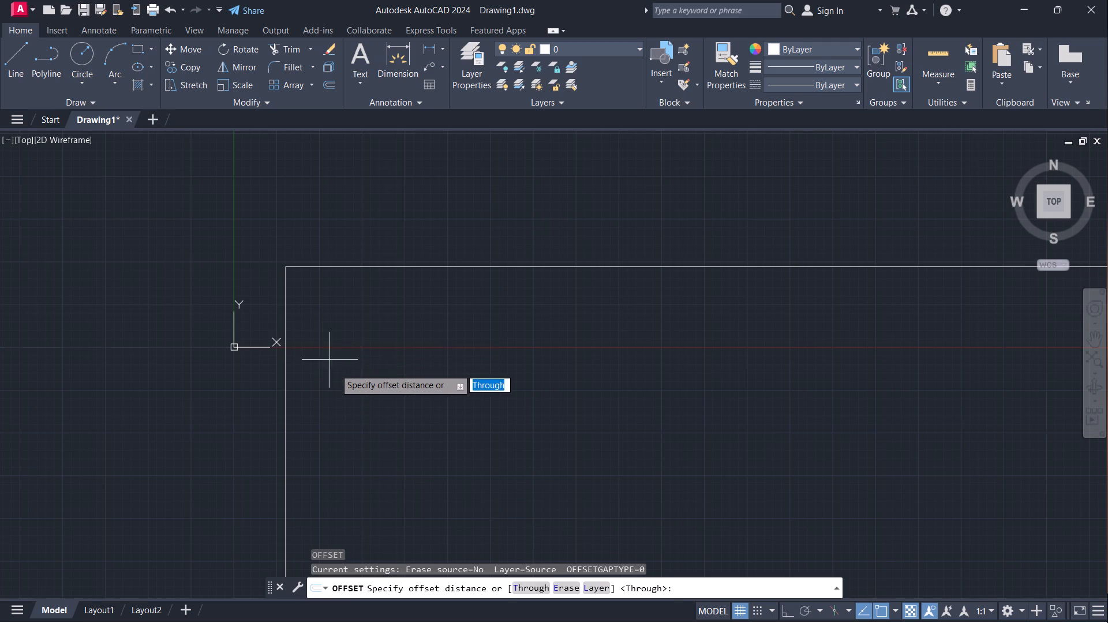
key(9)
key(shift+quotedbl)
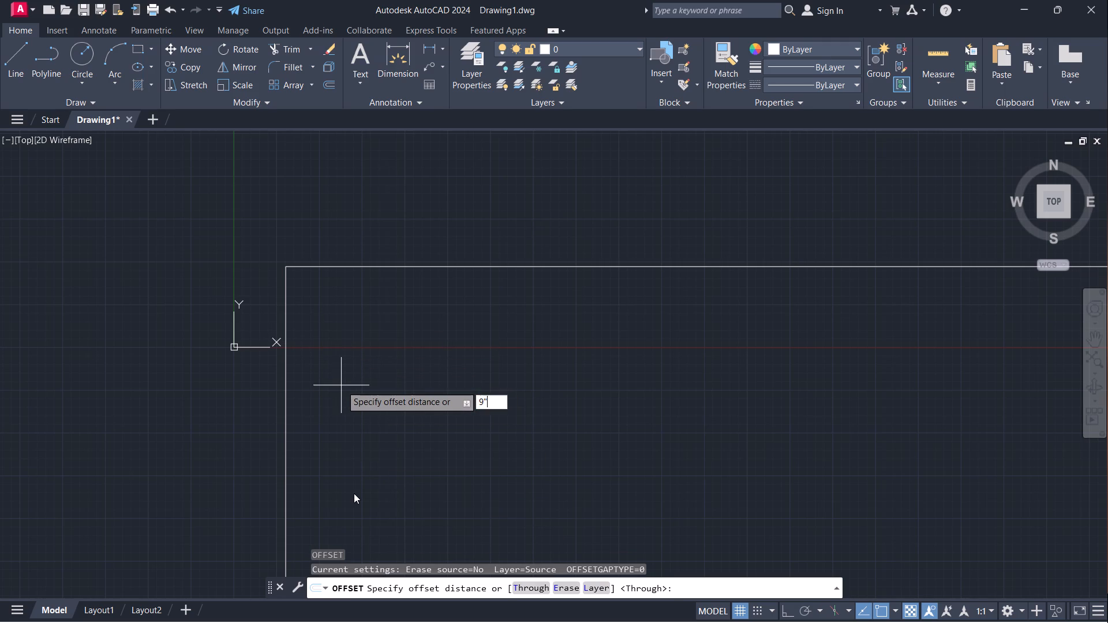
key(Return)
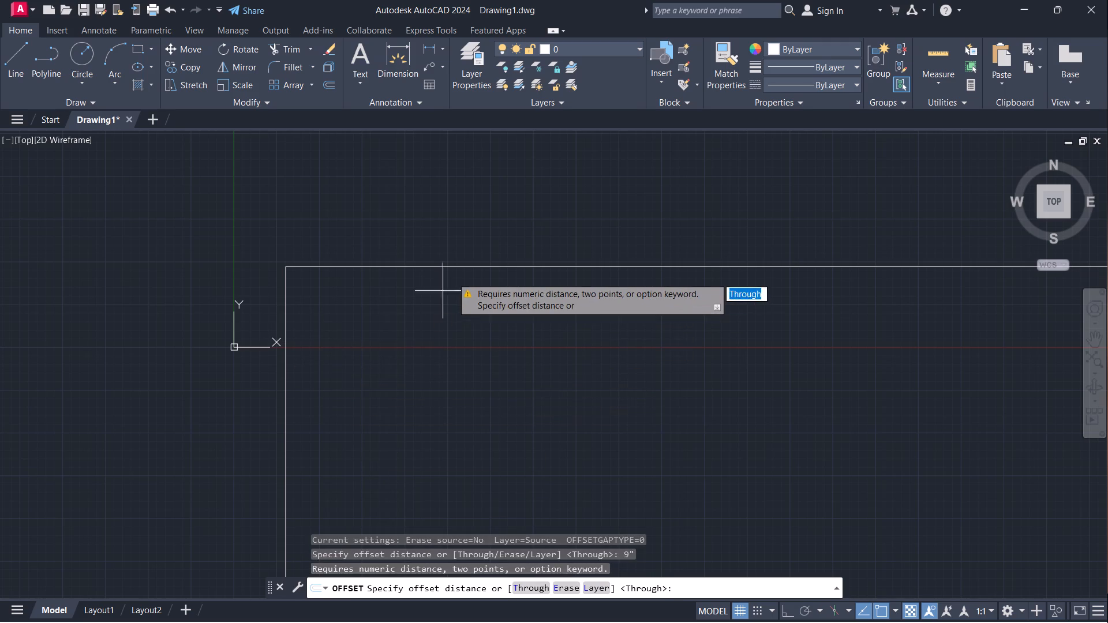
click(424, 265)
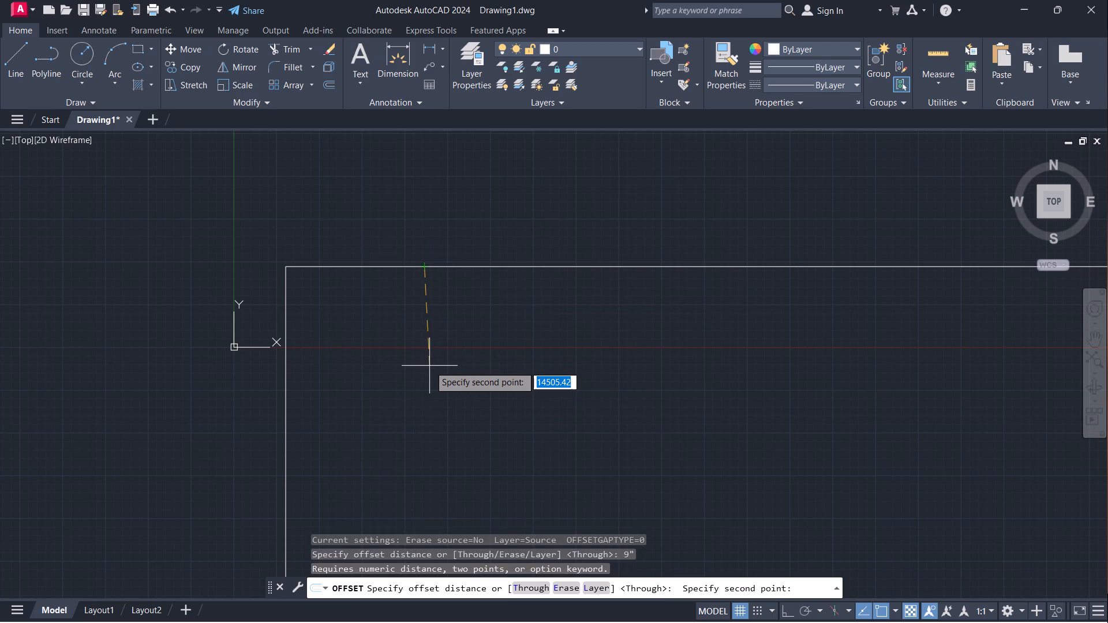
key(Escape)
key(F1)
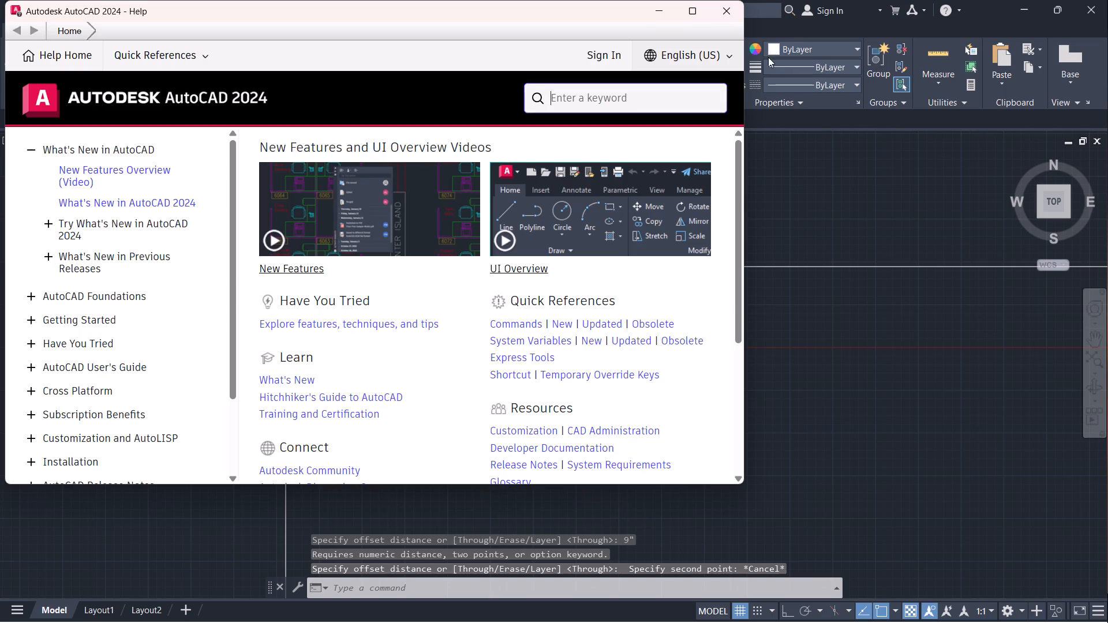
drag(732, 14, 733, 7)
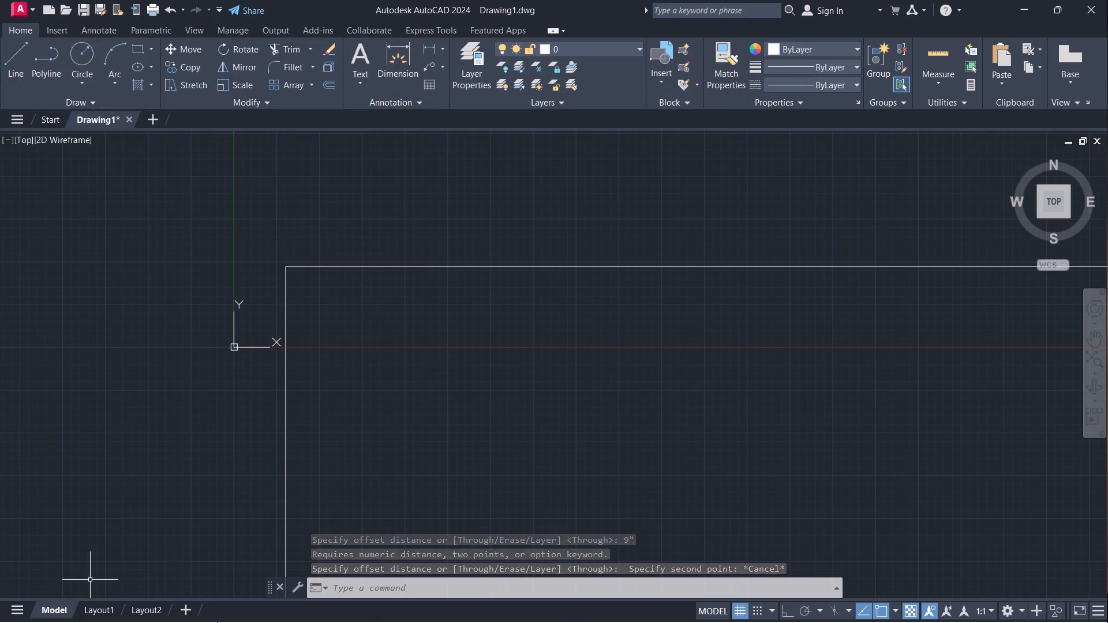
Offset the horizontal line using the Through option, placing a parallel copy a short distance below it.
key(space)
key(o)
key(Return)
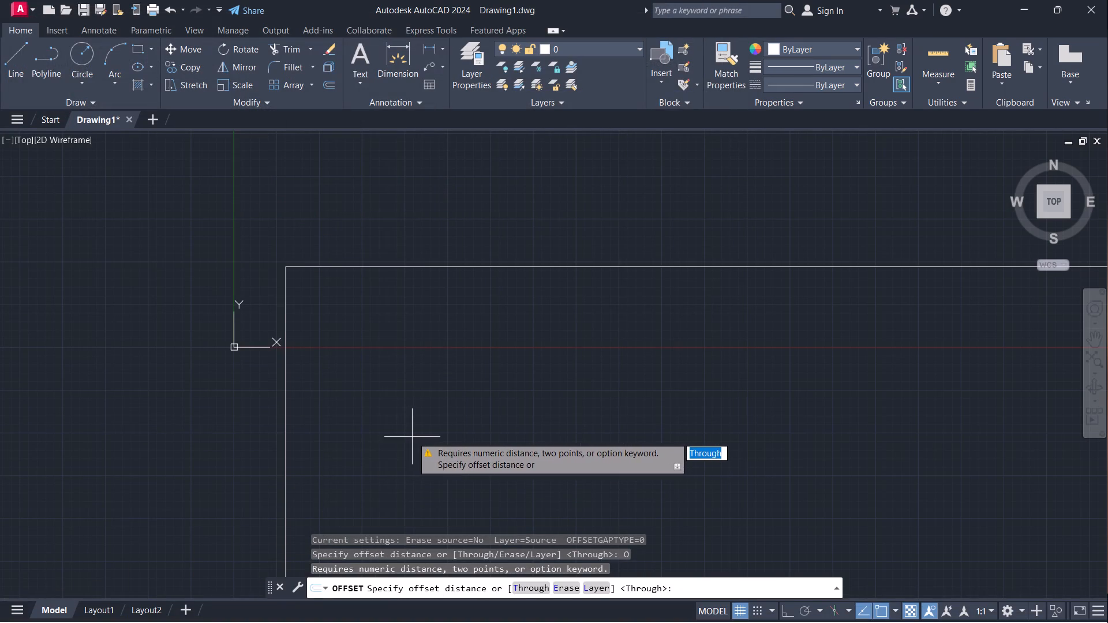
key(t)
key(Return)
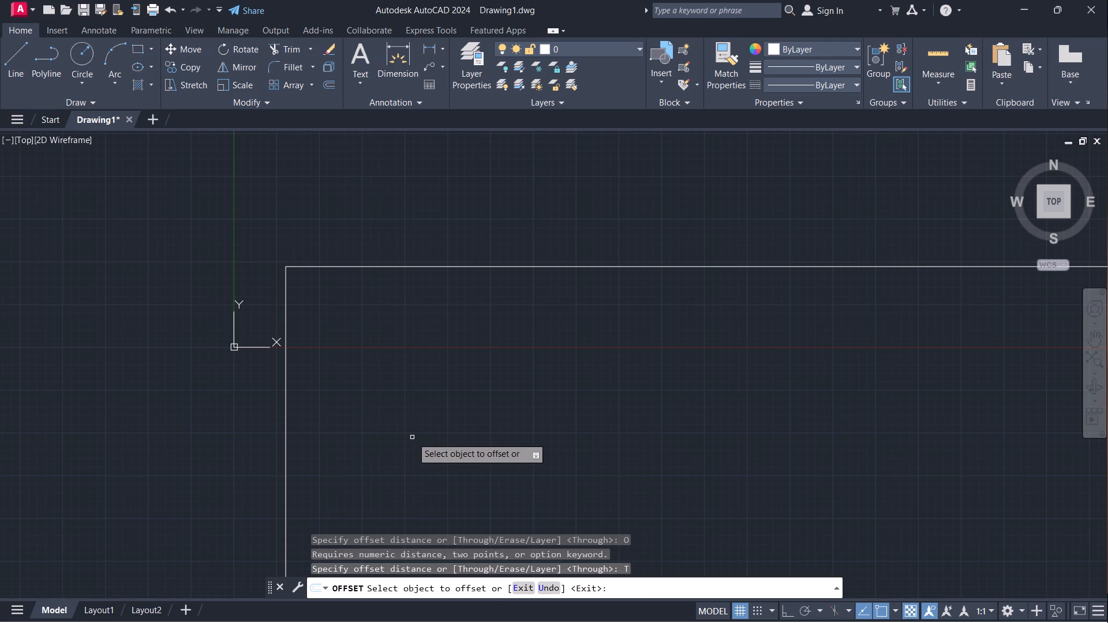
click(397, 267)
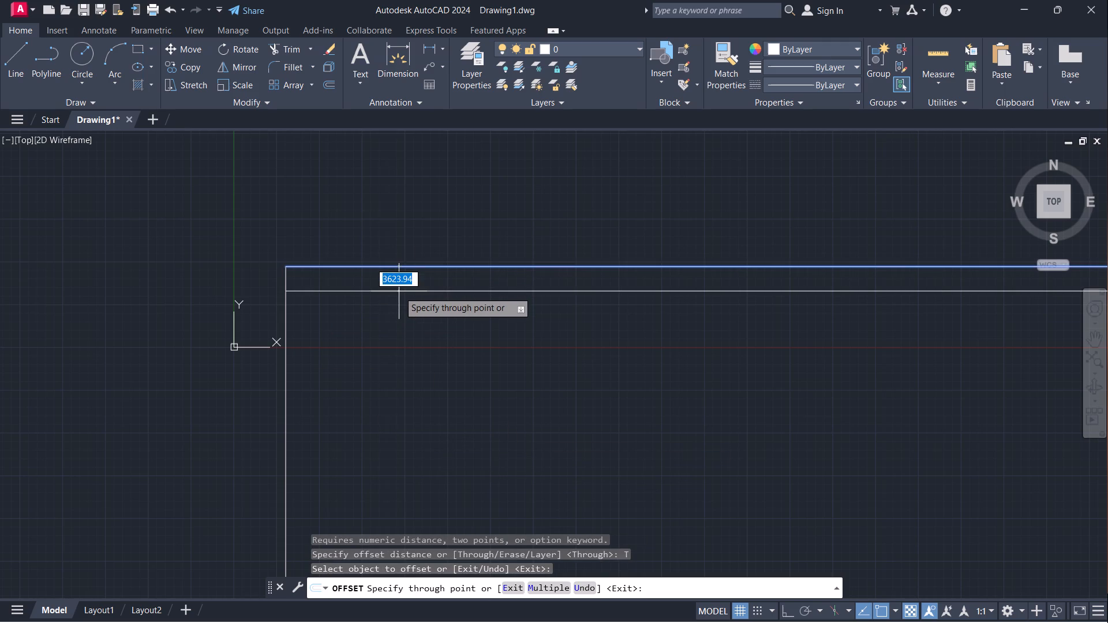
text(9")
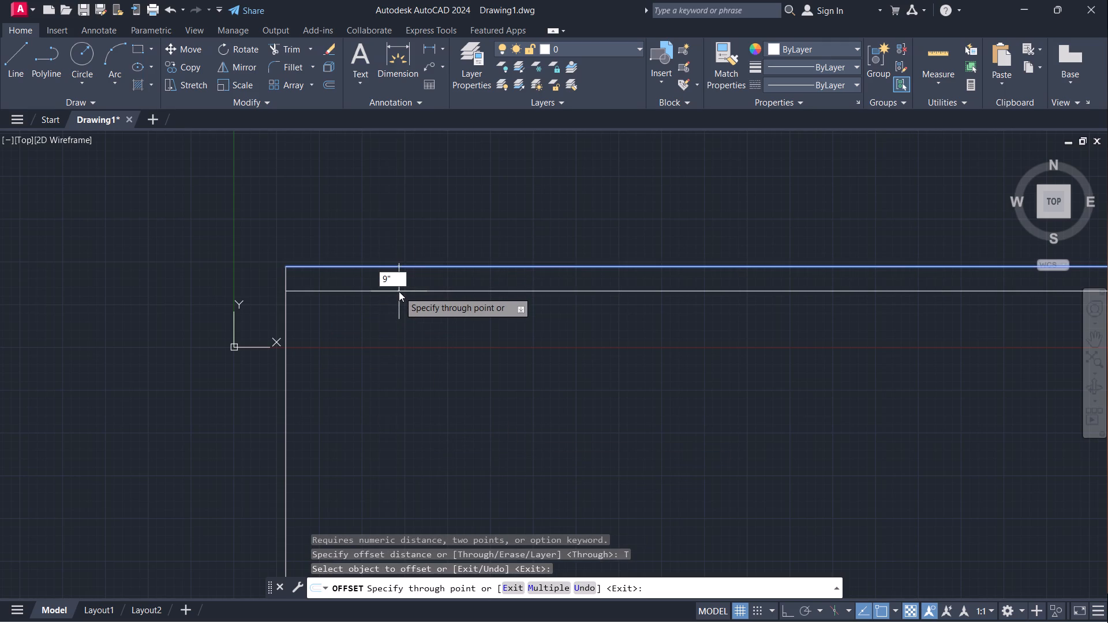
key(Return)
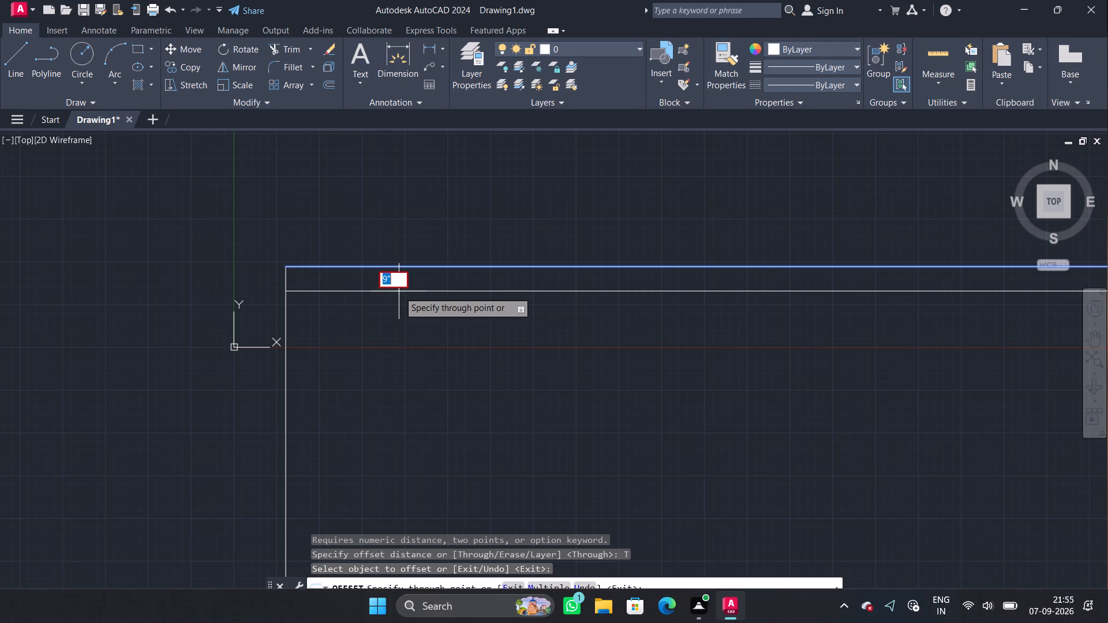
ctrl+scroll(166, 506, down, 14)
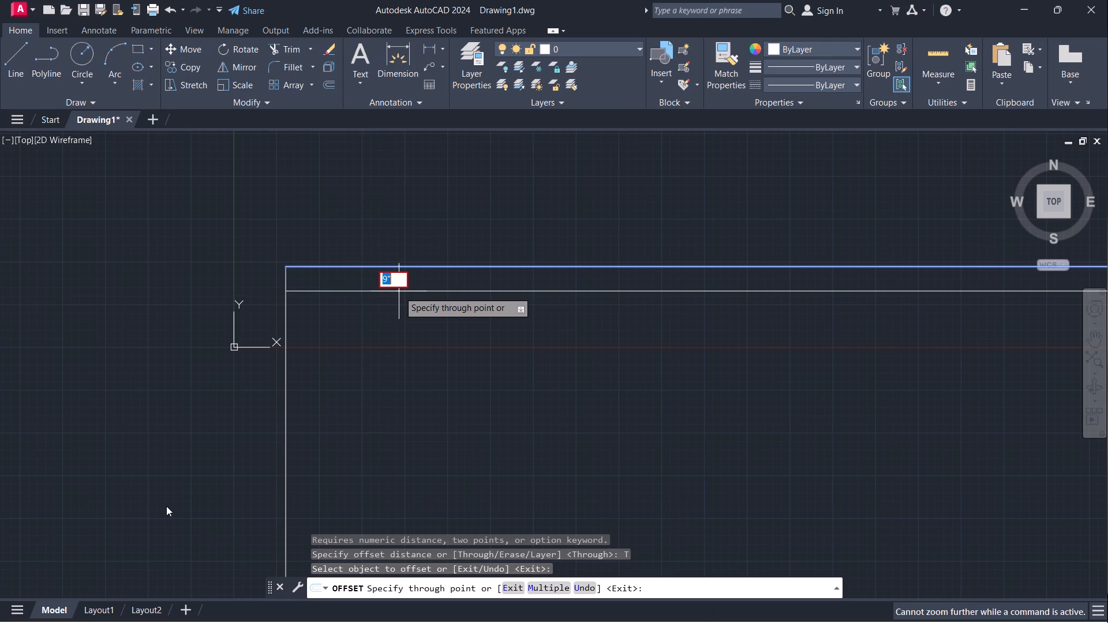
ctrl+scroll(362, 370, down, 3)
click(441, 281)
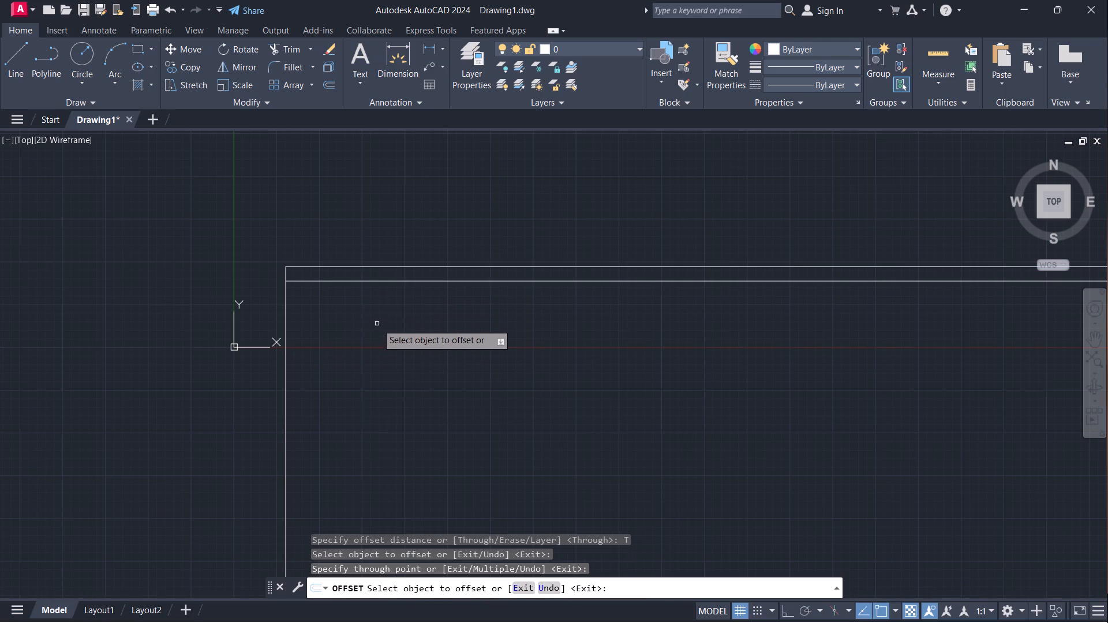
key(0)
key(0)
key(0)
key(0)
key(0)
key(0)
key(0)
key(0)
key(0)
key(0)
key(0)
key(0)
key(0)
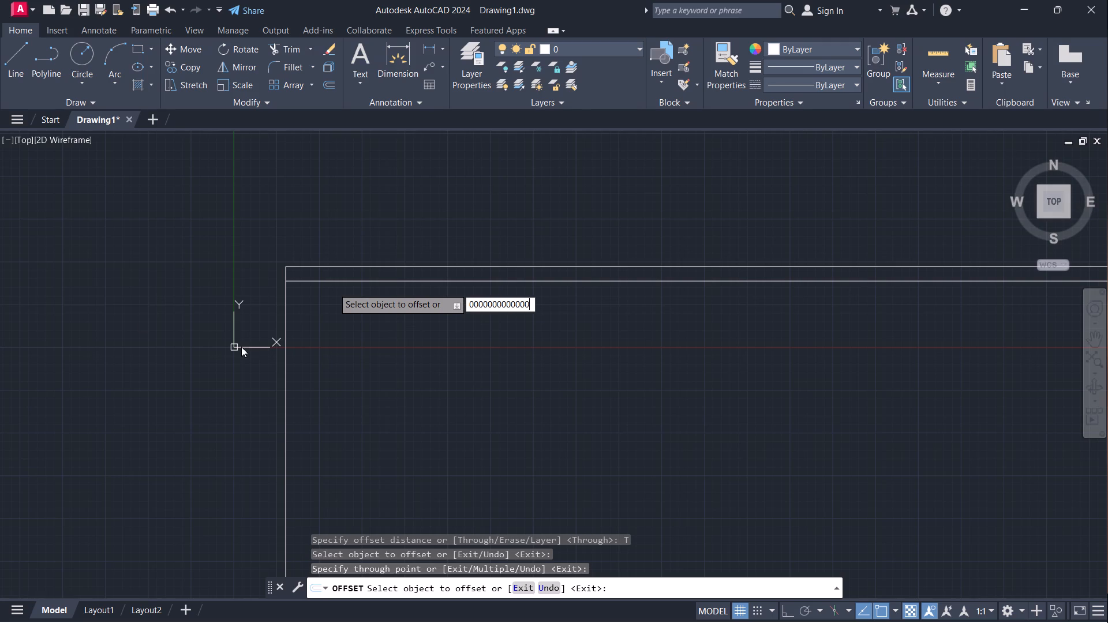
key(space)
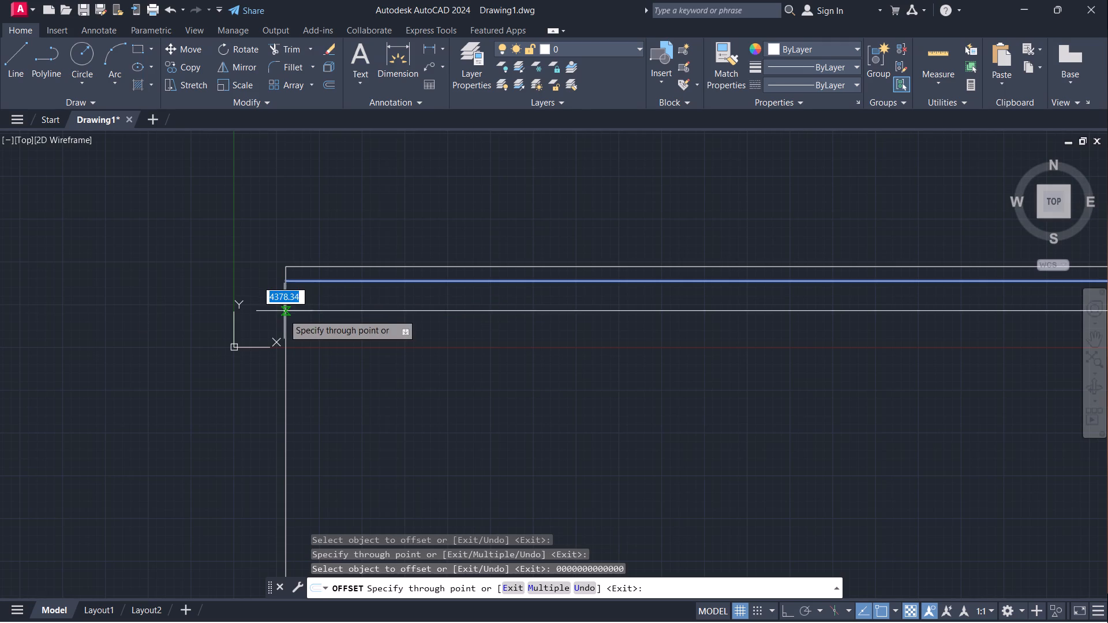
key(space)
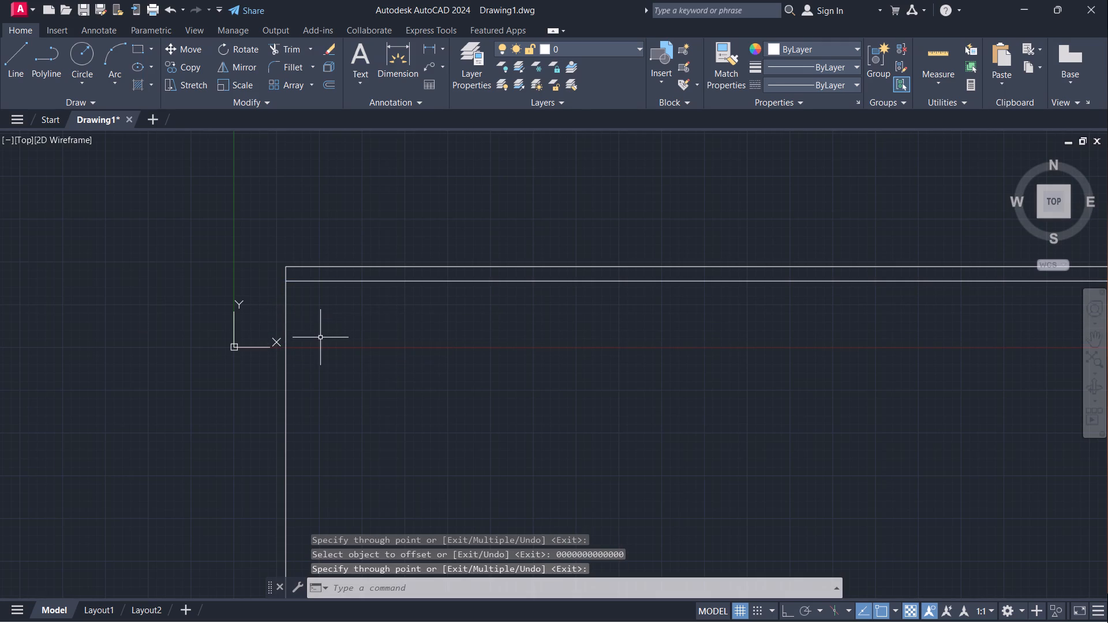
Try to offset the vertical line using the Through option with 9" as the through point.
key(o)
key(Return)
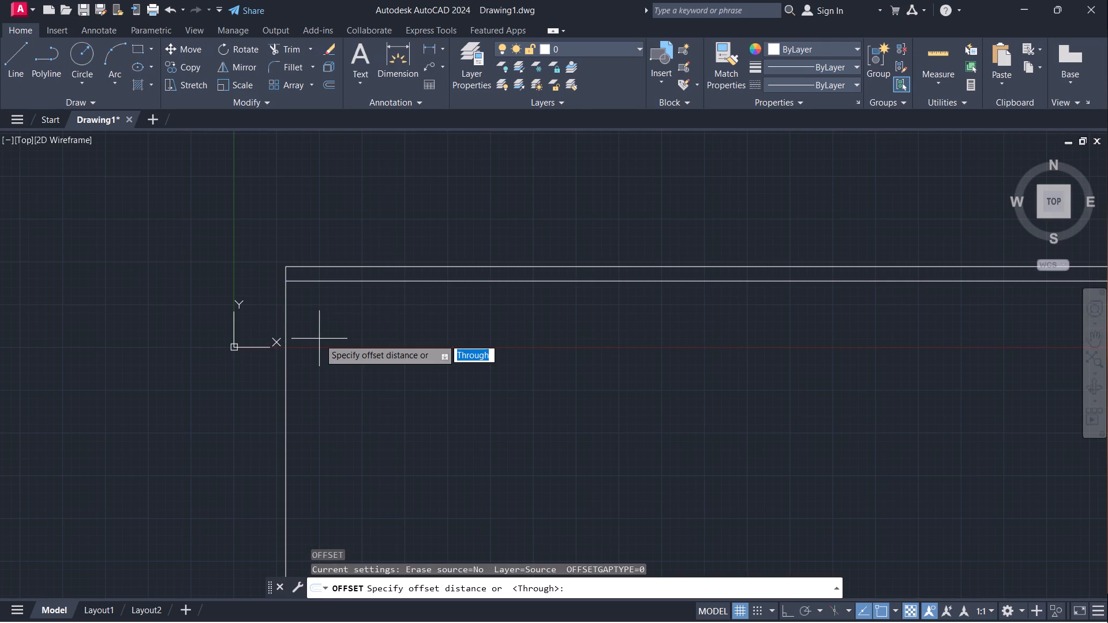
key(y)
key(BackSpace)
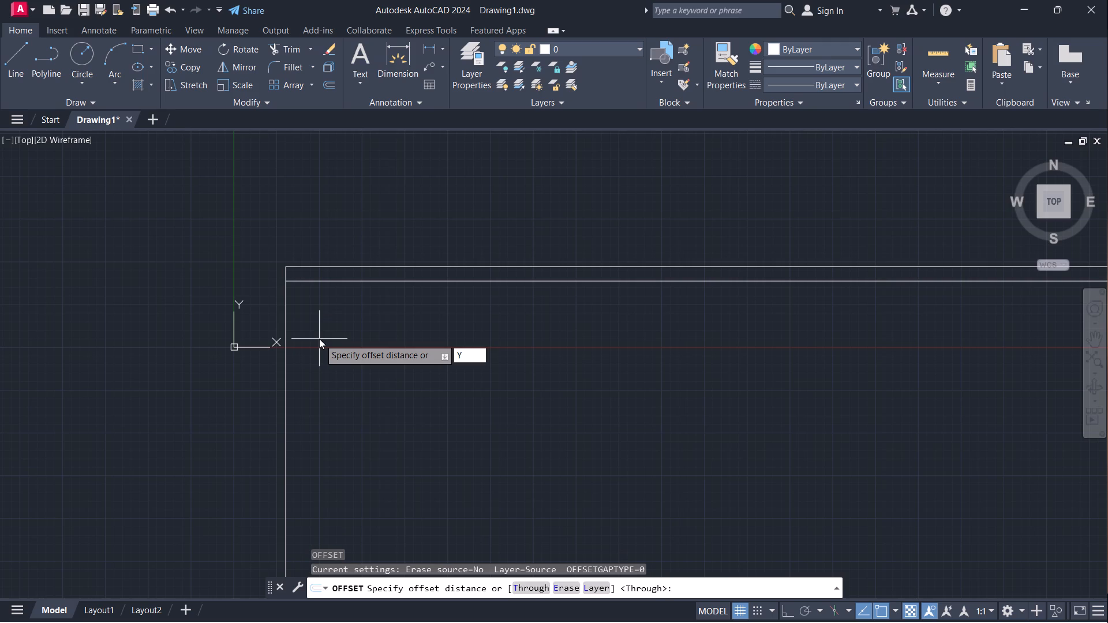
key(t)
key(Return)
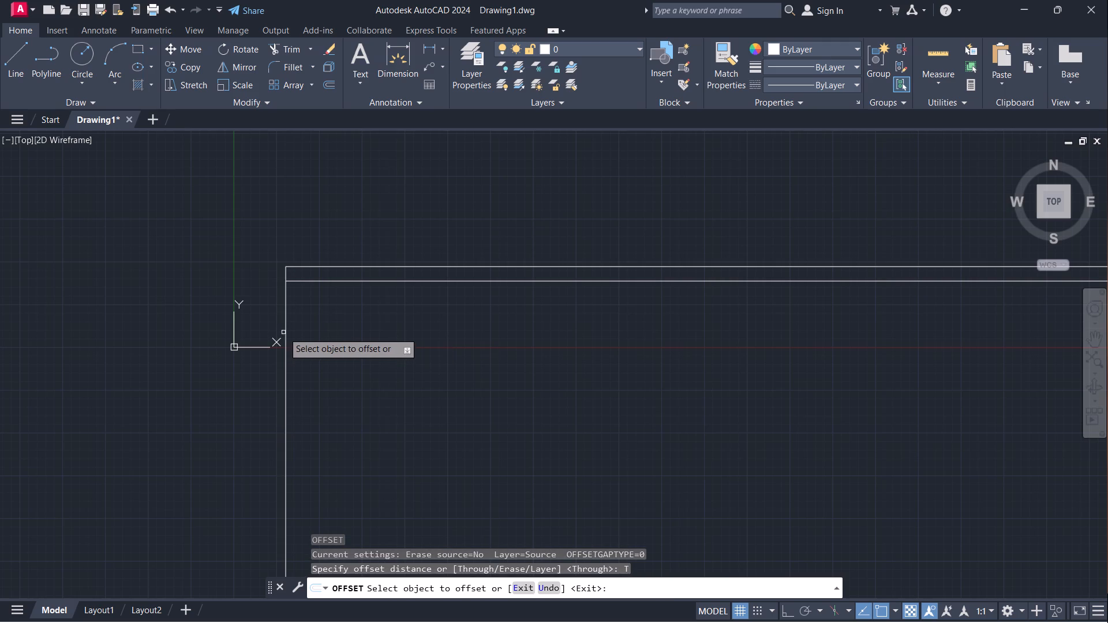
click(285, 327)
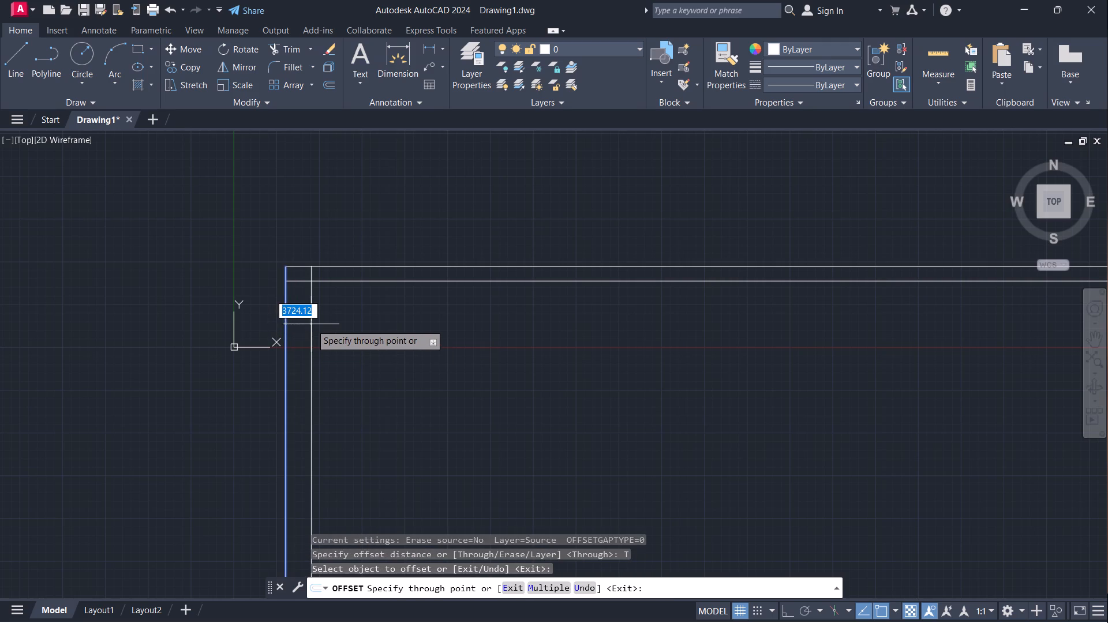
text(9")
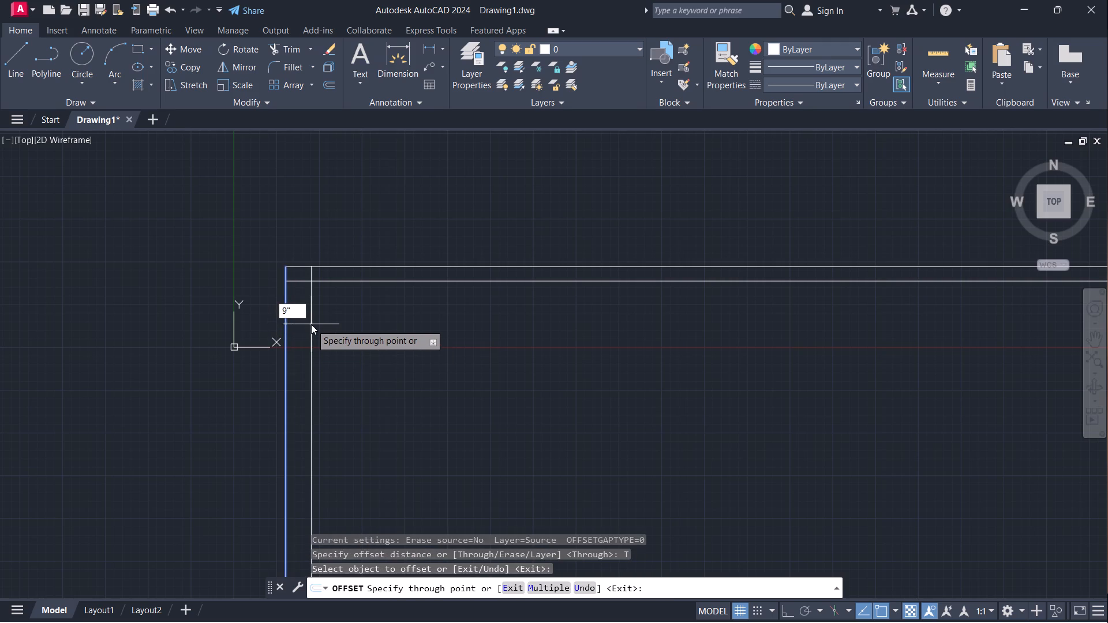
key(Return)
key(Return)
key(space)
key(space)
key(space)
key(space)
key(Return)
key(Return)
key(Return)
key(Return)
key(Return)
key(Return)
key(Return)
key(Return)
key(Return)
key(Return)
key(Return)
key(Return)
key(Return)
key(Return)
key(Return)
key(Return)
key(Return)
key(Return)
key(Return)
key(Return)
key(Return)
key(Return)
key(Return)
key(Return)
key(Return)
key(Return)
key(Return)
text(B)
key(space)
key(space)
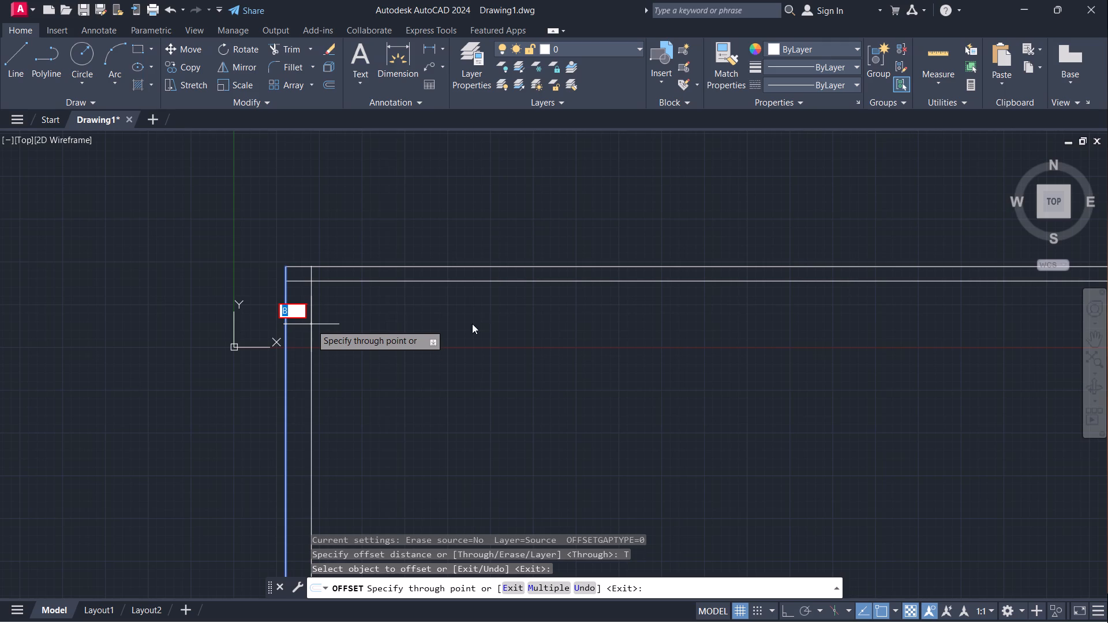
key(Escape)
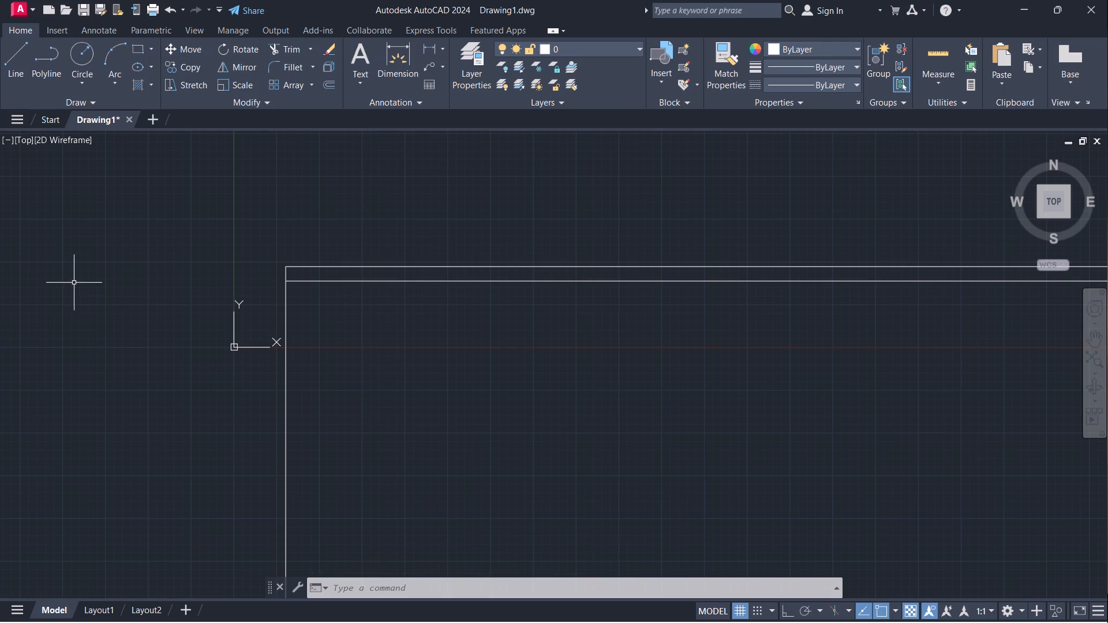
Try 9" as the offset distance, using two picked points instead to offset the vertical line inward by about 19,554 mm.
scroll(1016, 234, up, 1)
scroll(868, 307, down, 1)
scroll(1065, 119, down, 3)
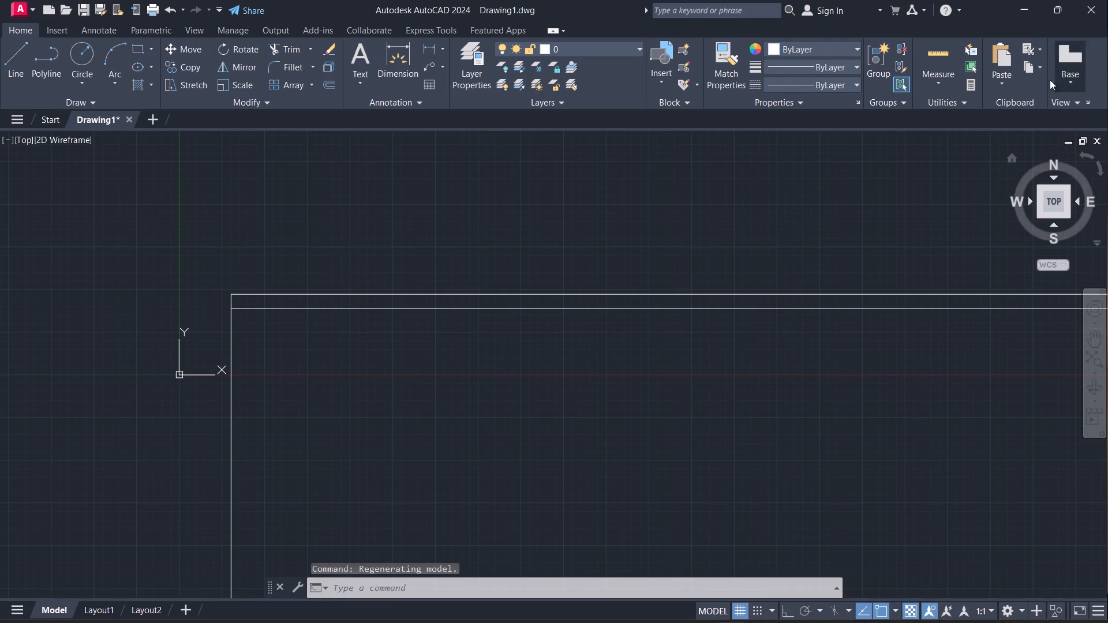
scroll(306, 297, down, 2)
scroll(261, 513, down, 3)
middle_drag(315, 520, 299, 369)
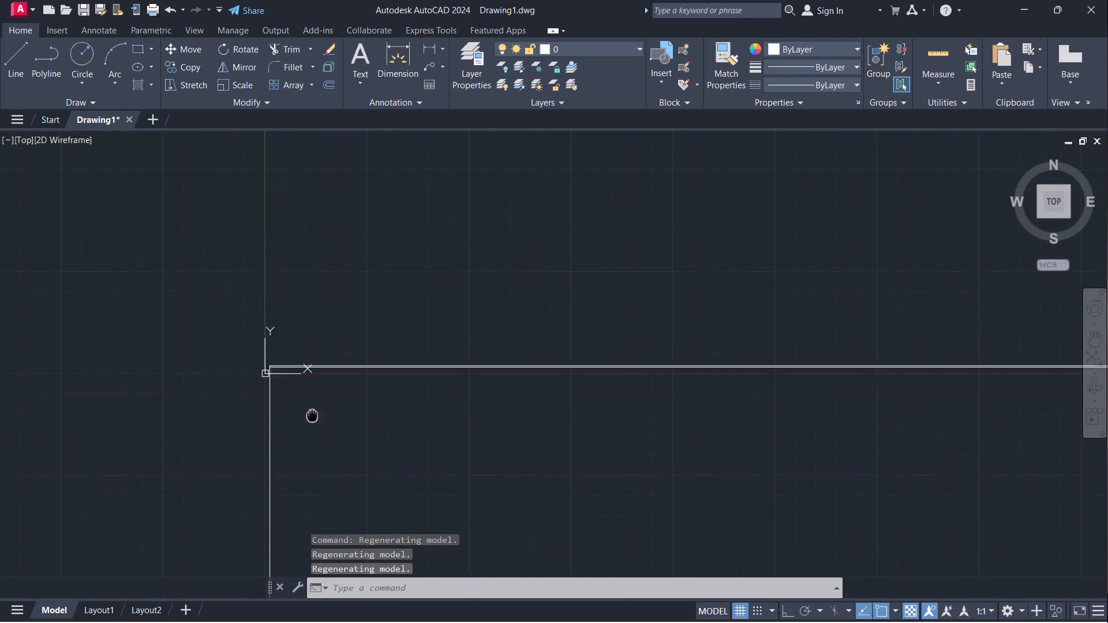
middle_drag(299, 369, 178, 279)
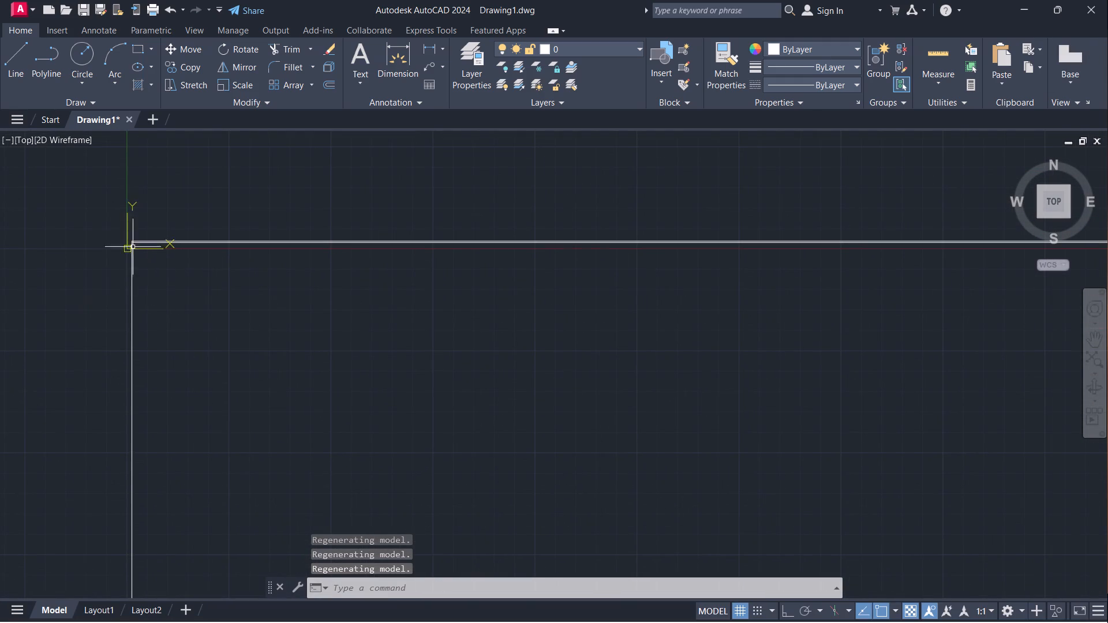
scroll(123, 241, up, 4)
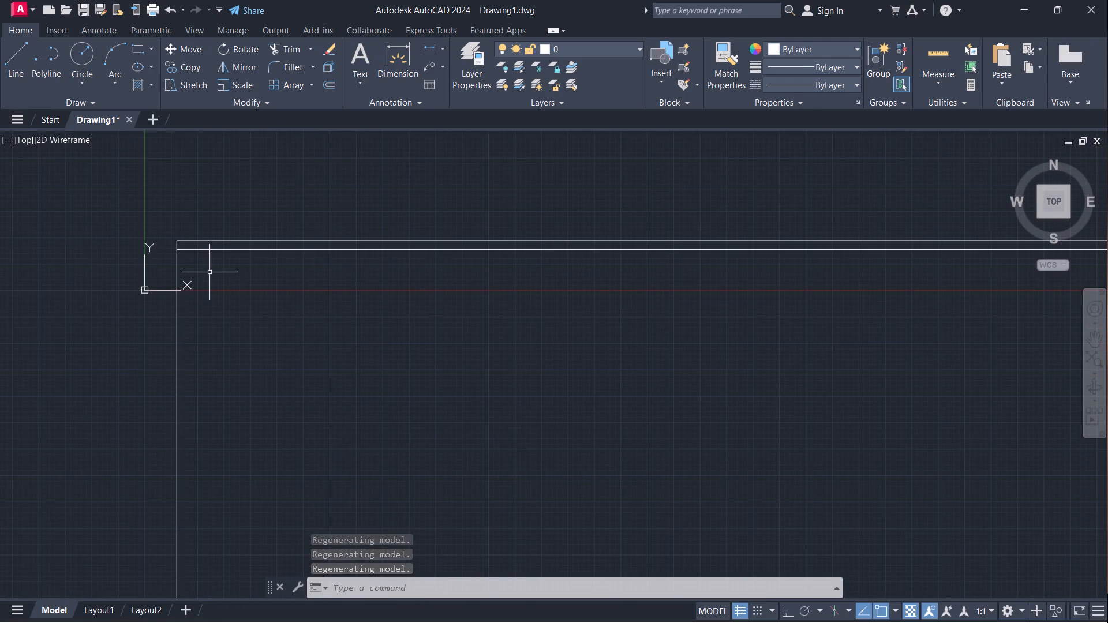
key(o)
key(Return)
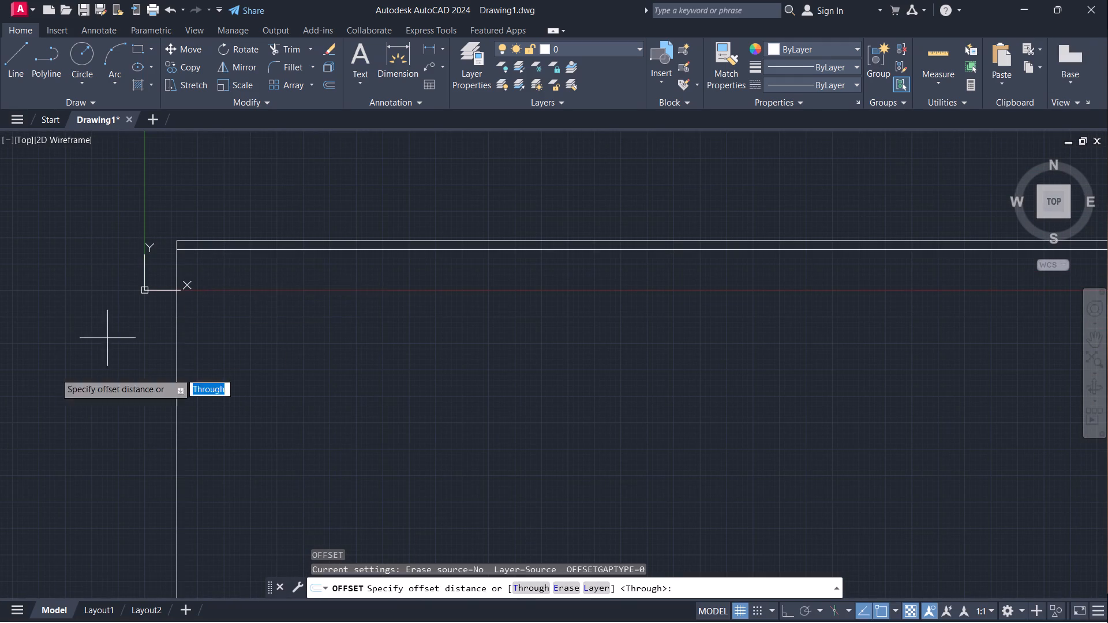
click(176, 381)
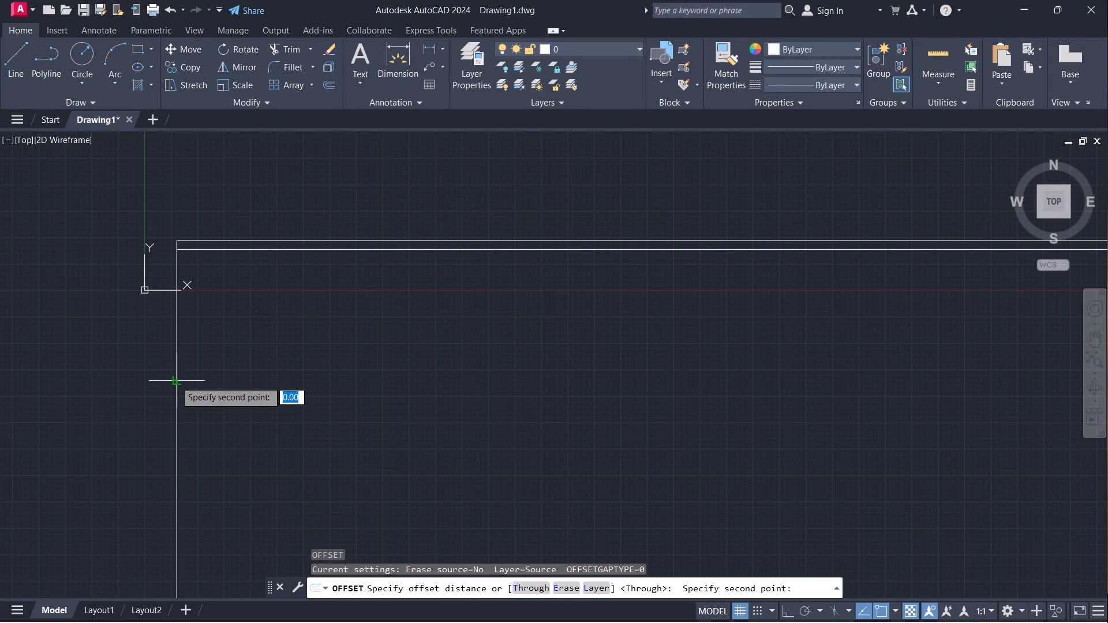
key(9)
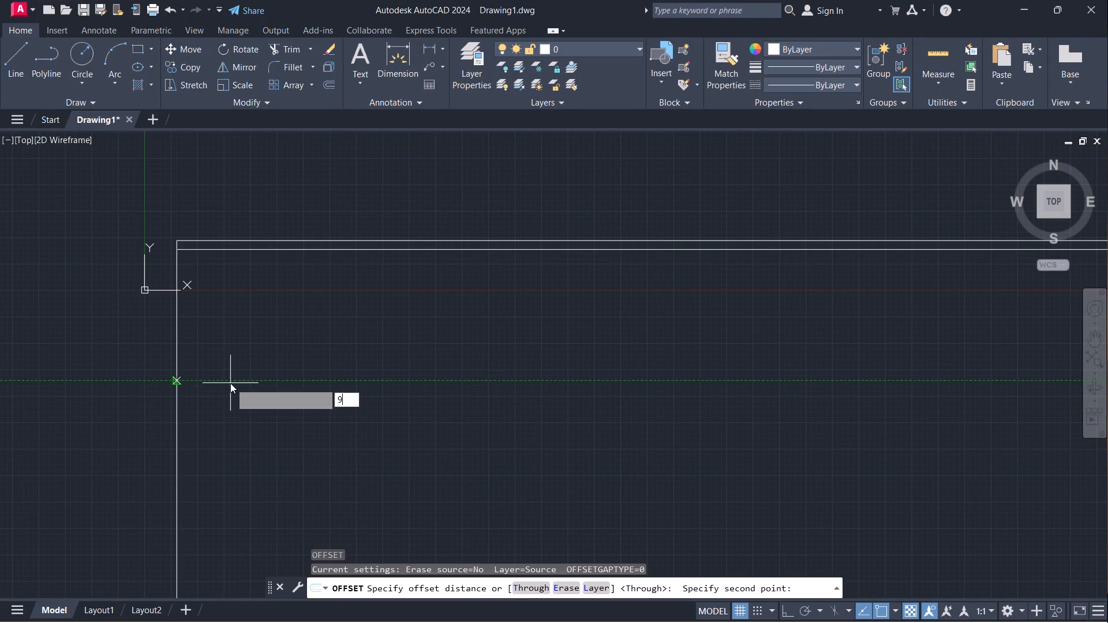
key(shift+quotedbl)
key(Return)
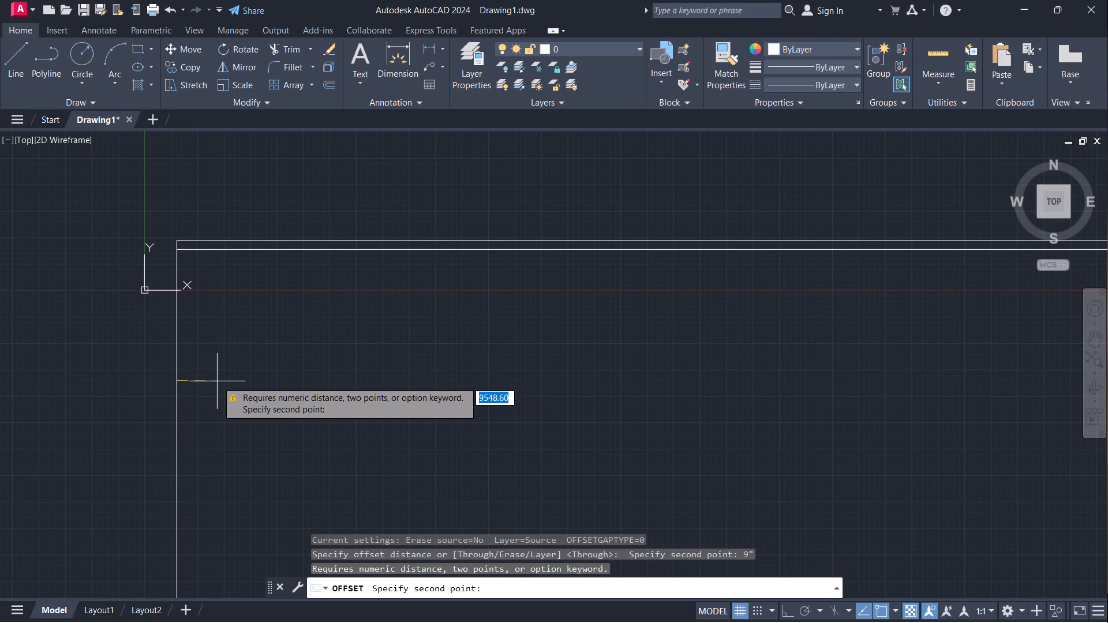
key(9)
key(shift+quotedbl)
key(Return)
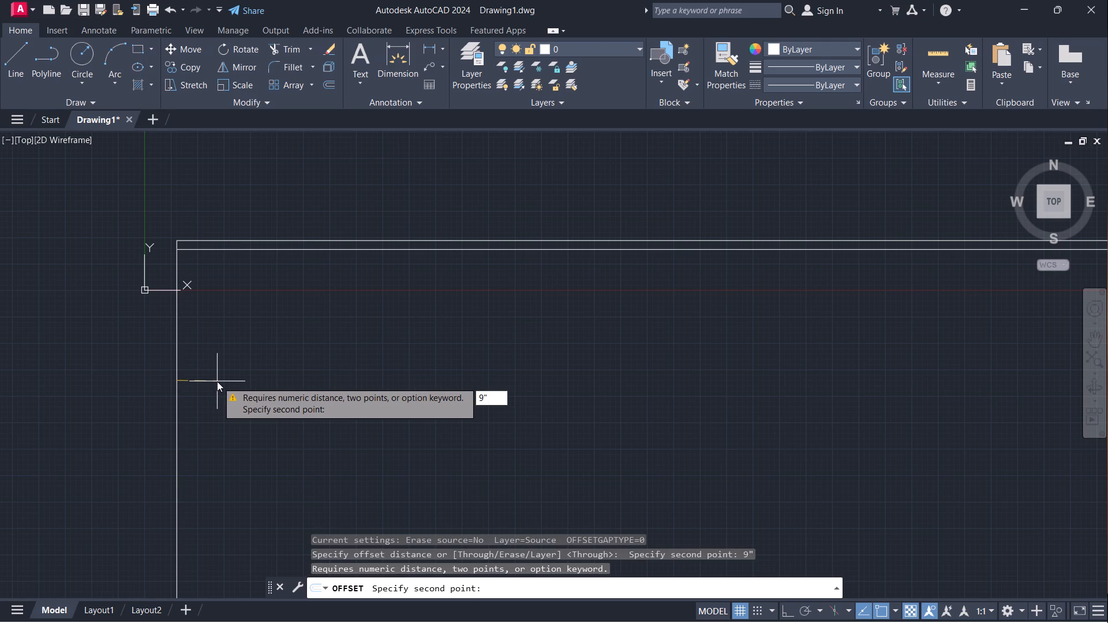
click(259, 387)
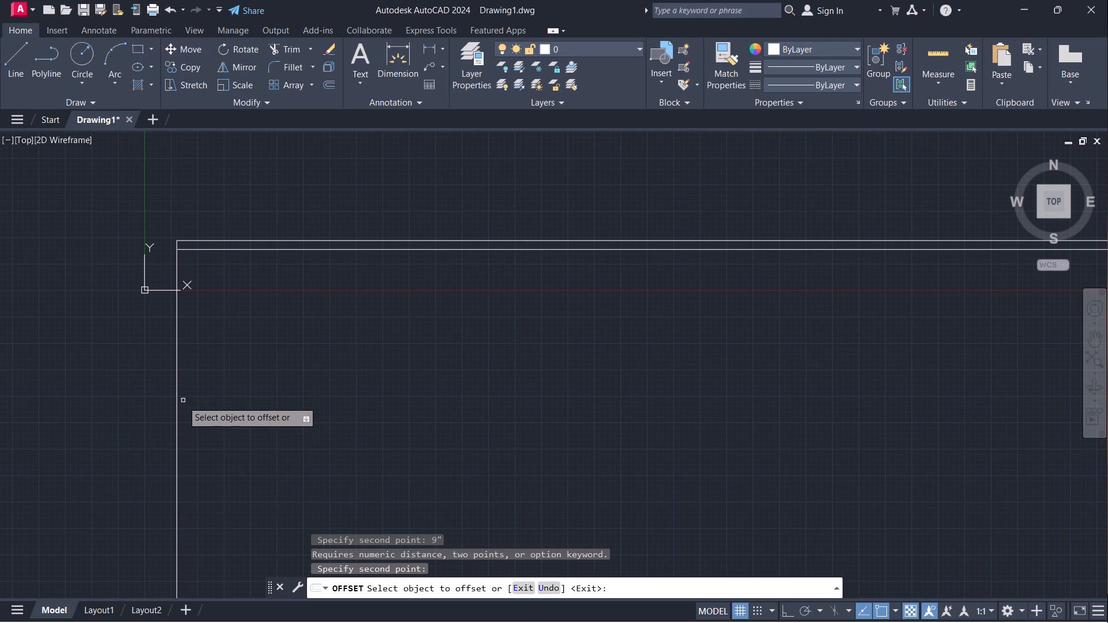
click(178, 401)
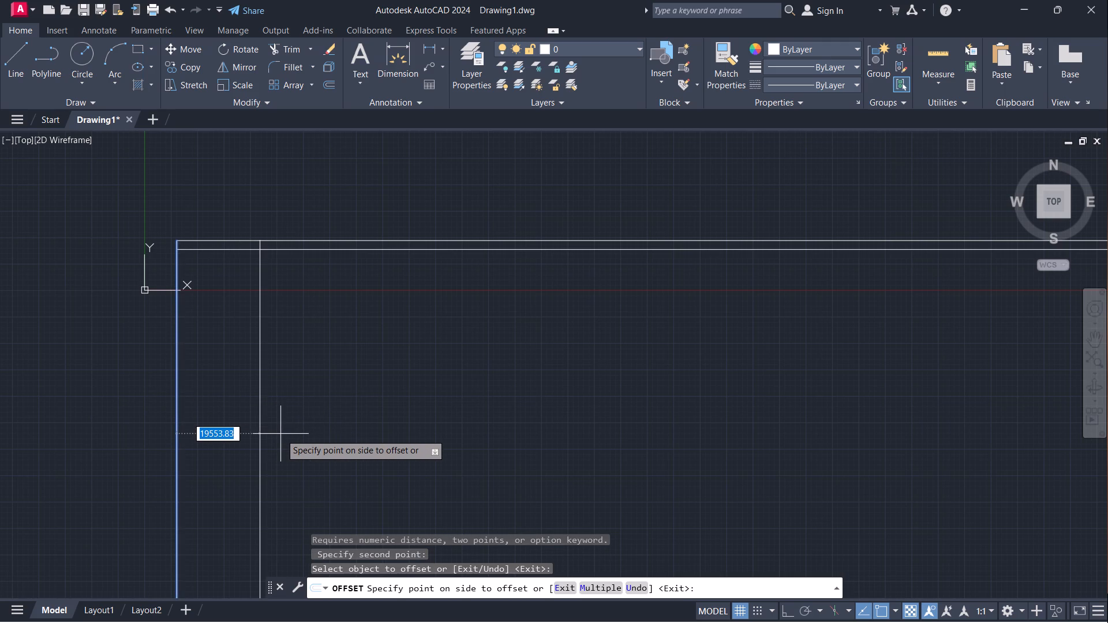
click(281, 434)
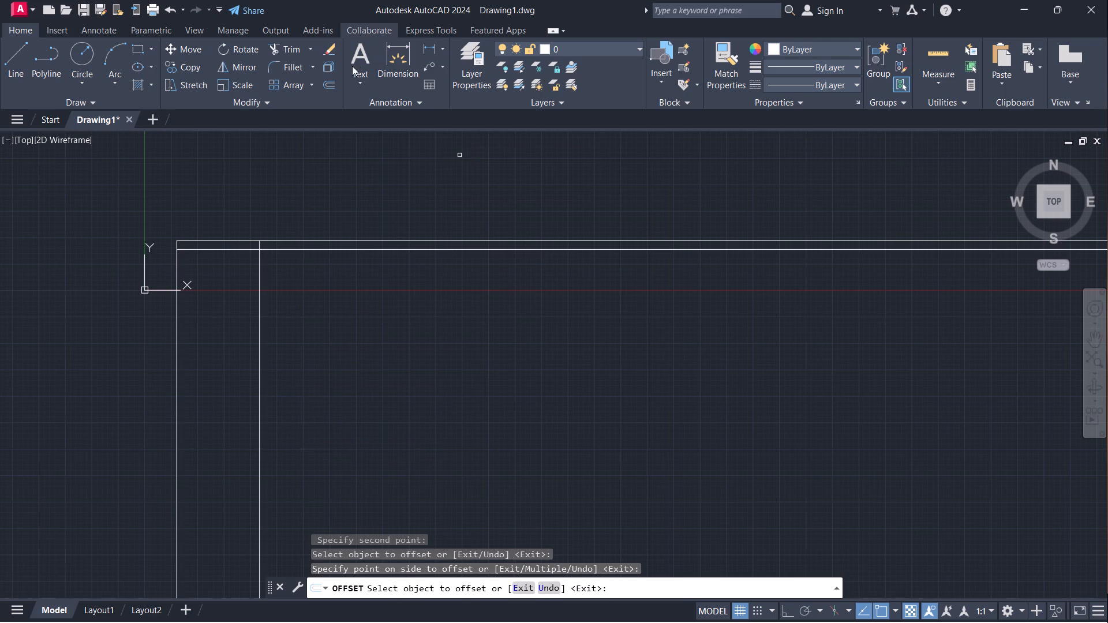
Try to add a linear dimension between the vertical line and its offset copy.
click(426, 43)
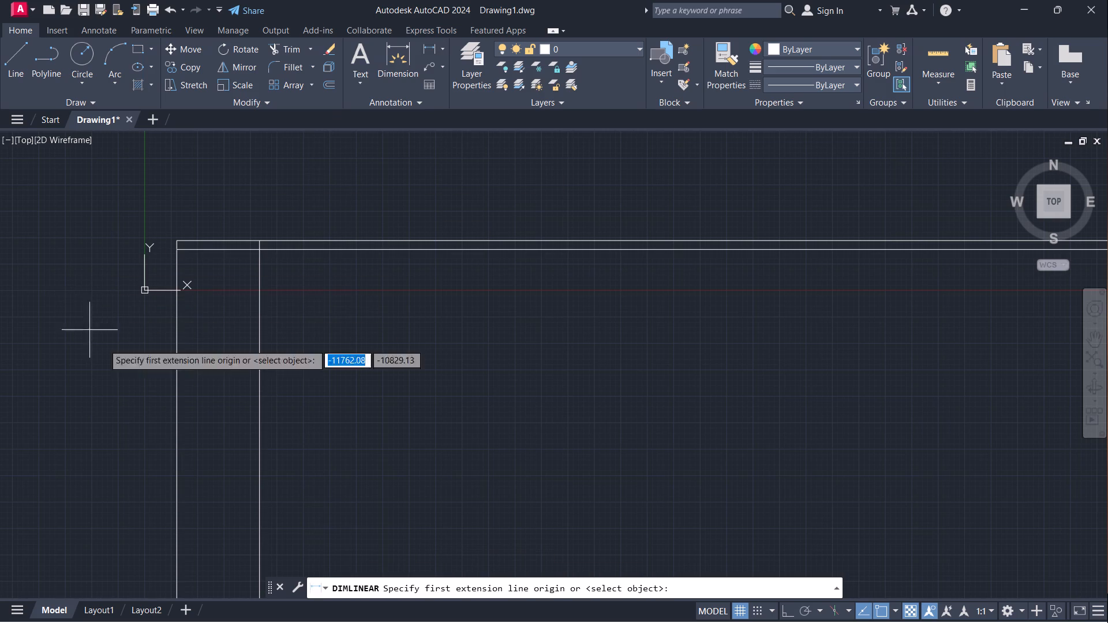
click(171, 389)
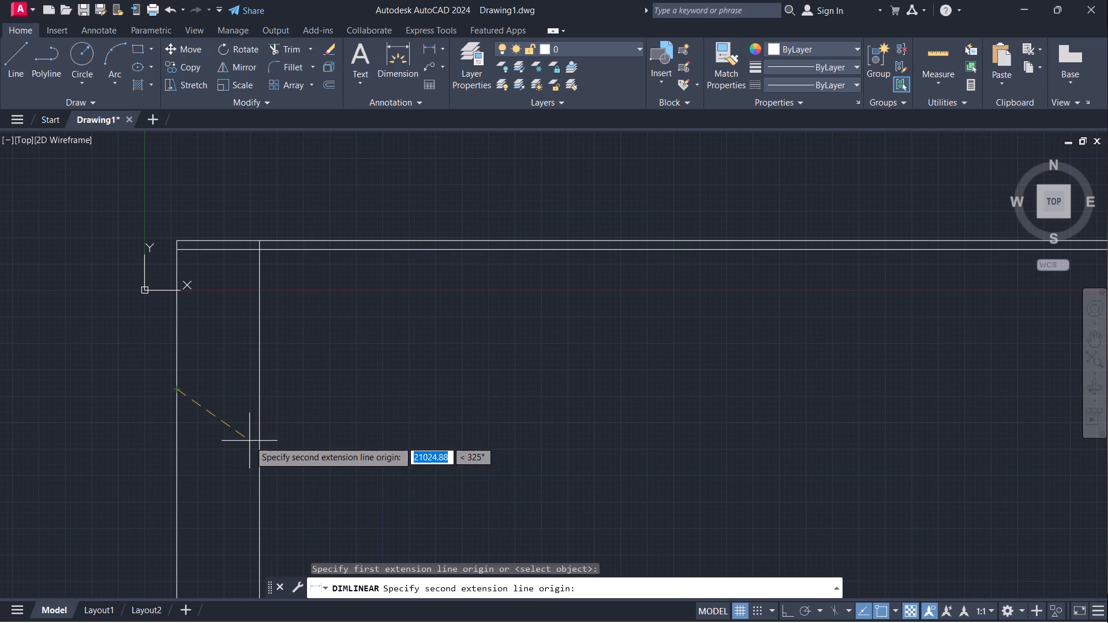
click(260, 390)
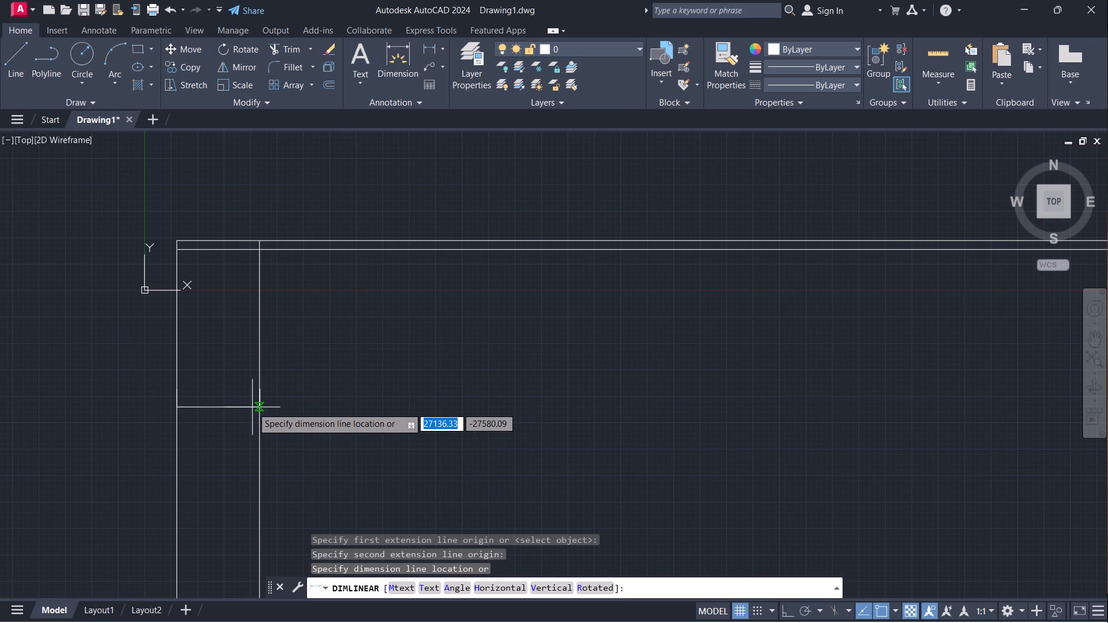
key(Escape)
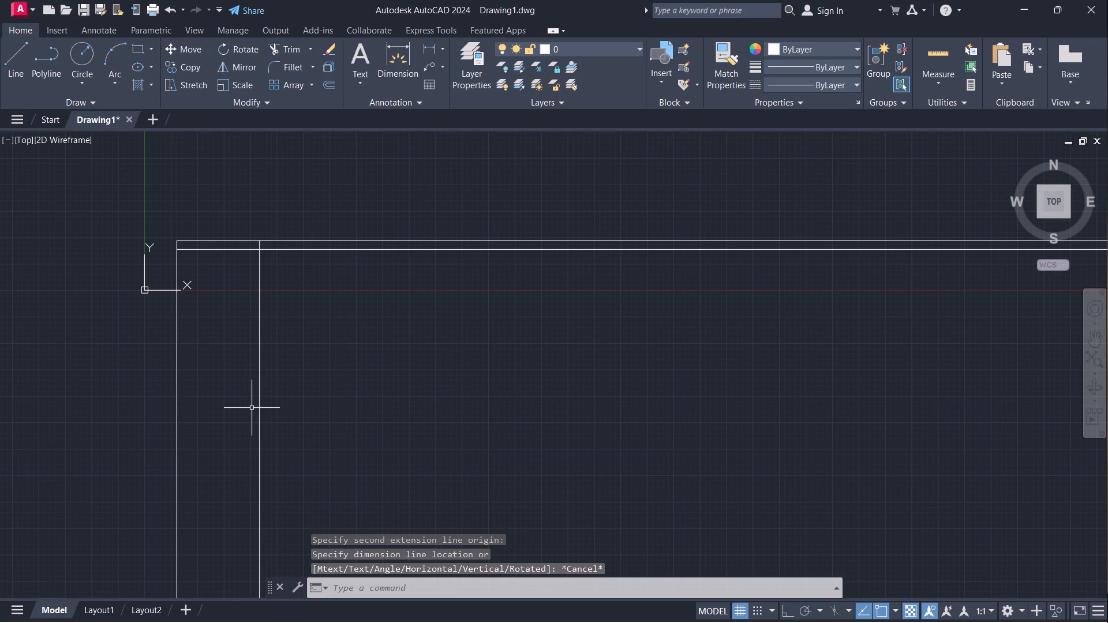
Erase all the horizontal and vertical outline lines, including their offset copies.
drag(355, 209, 278, 335)
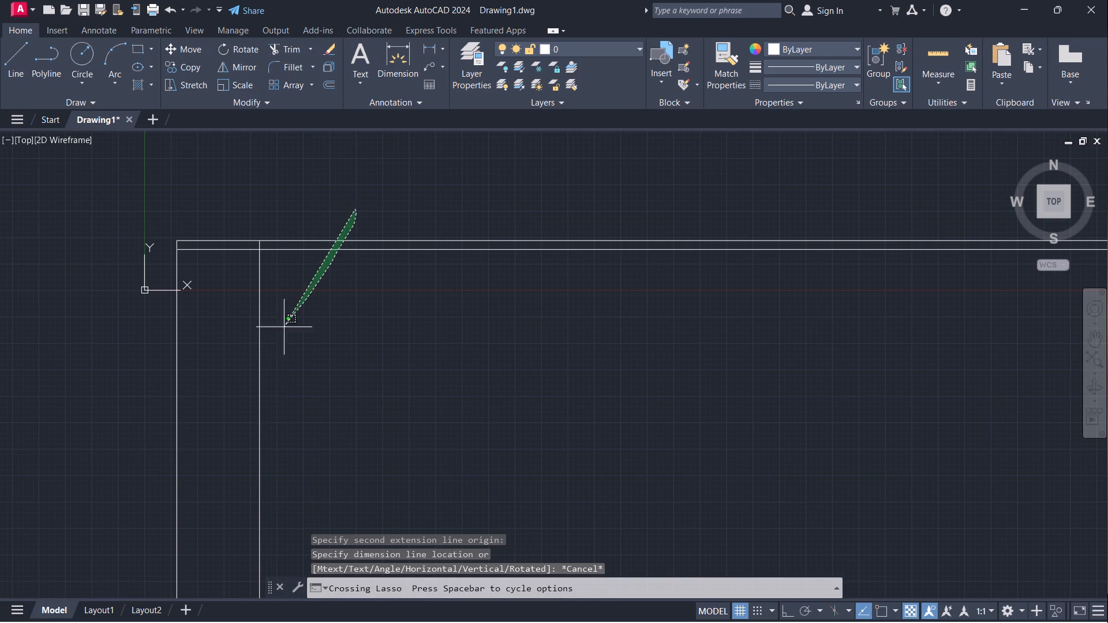
drag(278, 335, 96, 425)
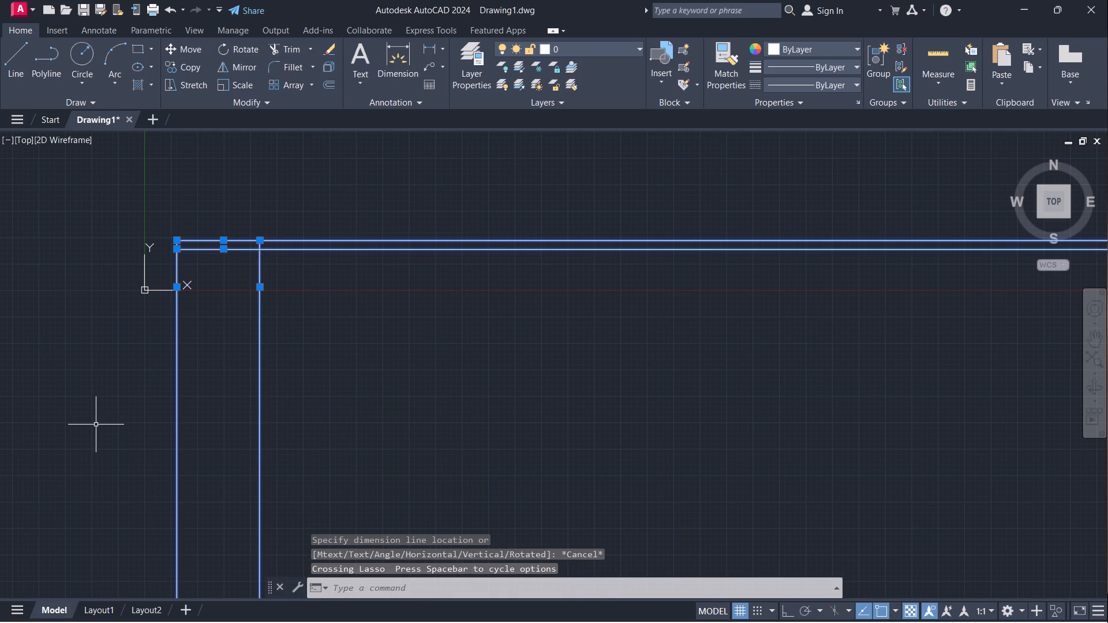
key(e)
key(Return)
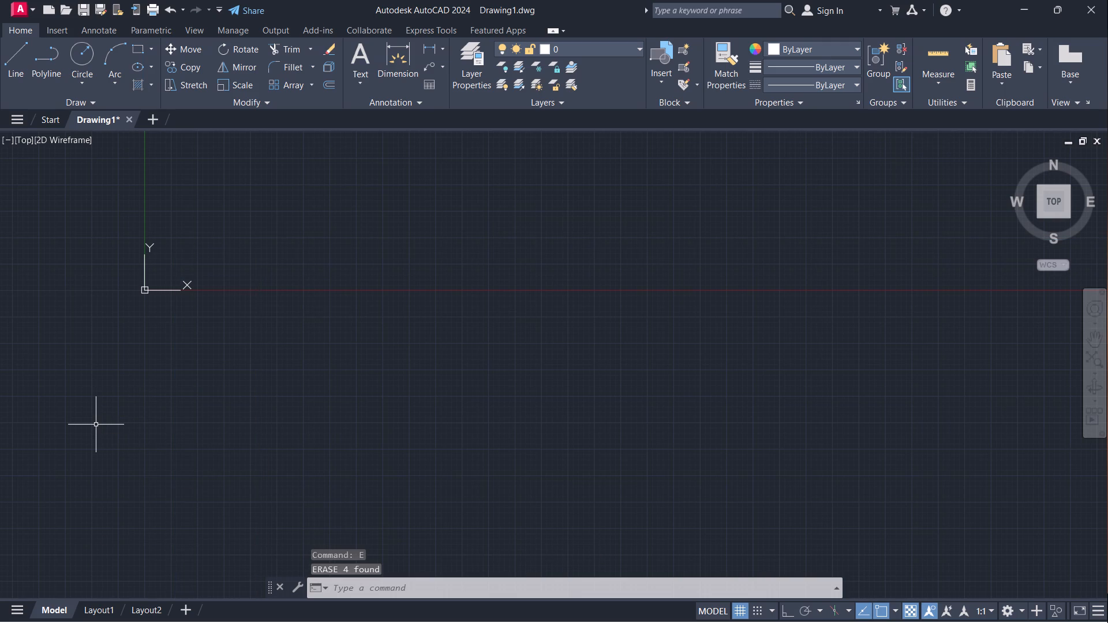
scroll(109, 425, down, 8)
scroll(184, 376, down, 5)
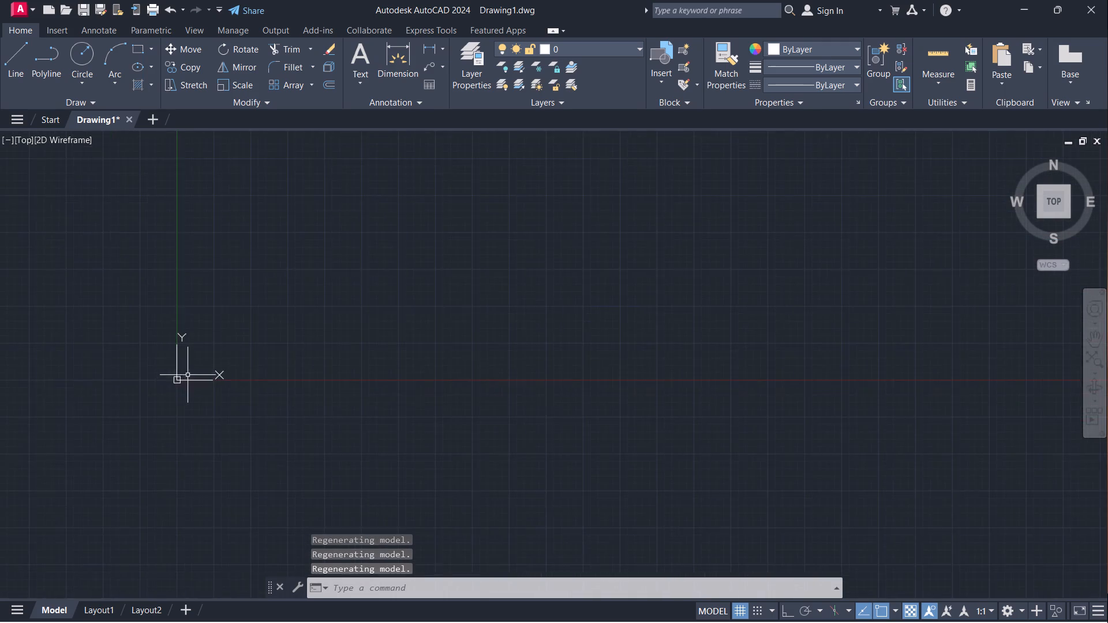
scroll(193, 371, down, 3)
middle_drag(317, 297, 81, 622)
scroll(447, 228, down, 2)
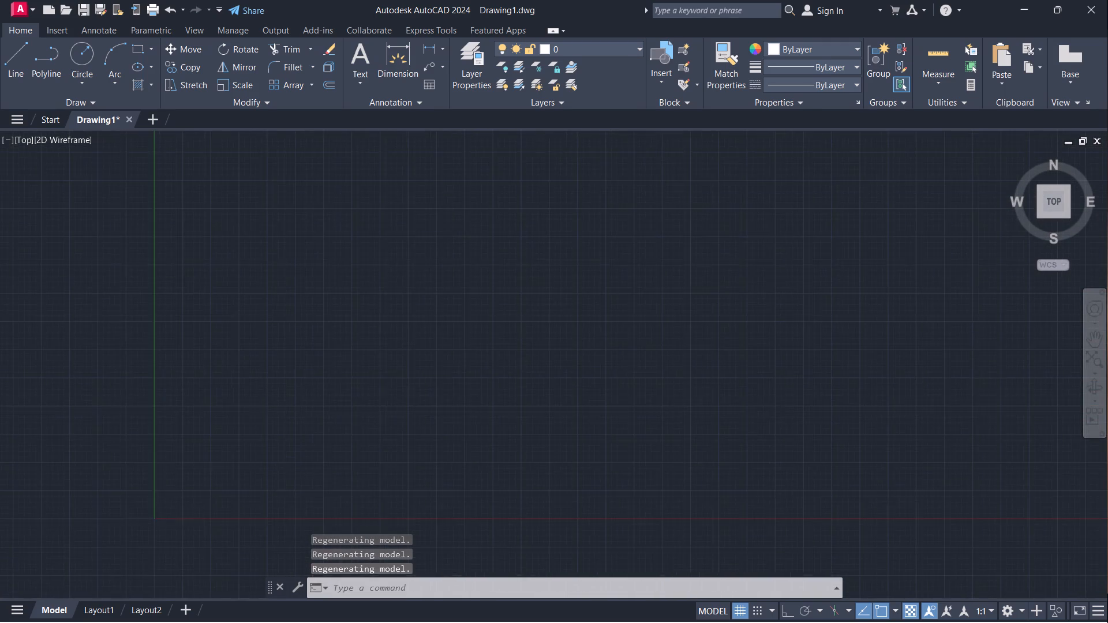
Set the drawing units to Architectural length type and the insertion scale to Inches.
middle_drag(449, 224, 131, 488)
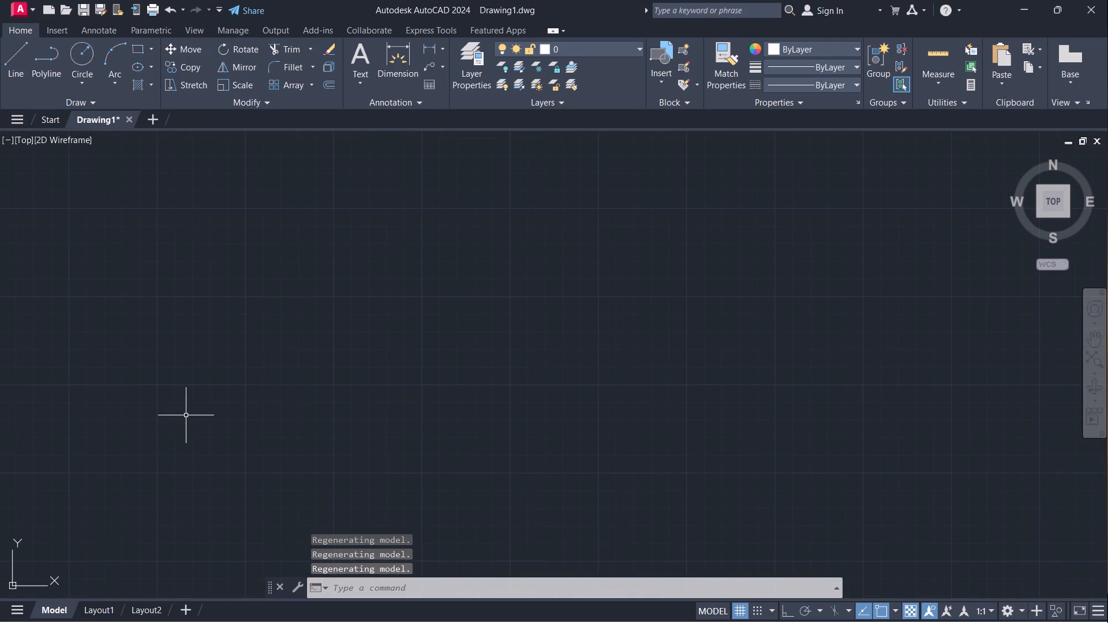
text(UN)
key(Return)
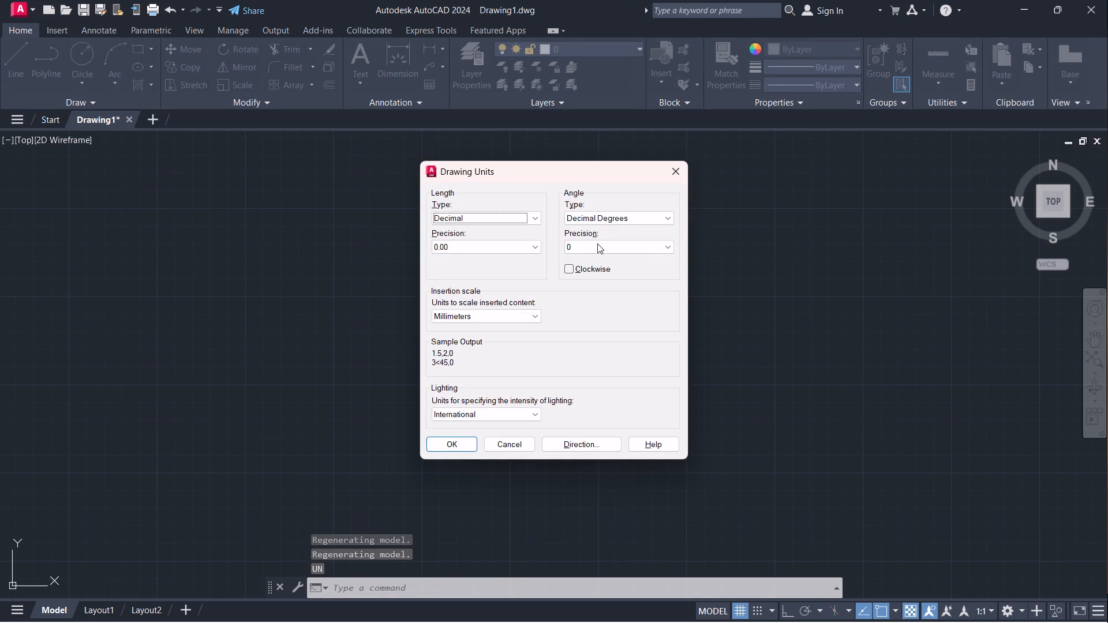
click(533, 243)
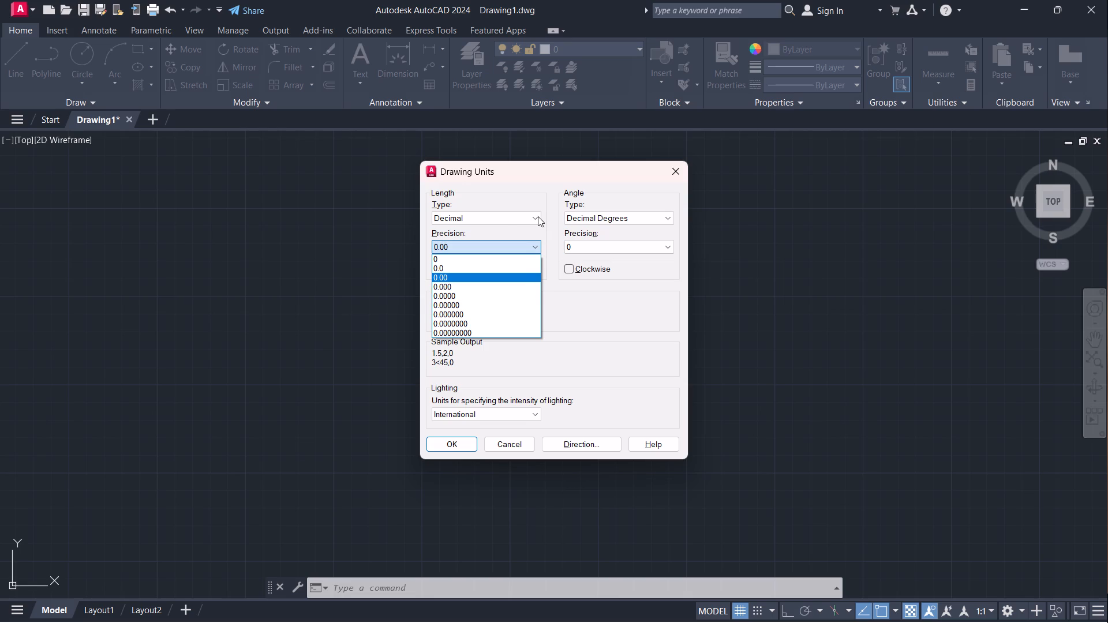
click(538, 216)
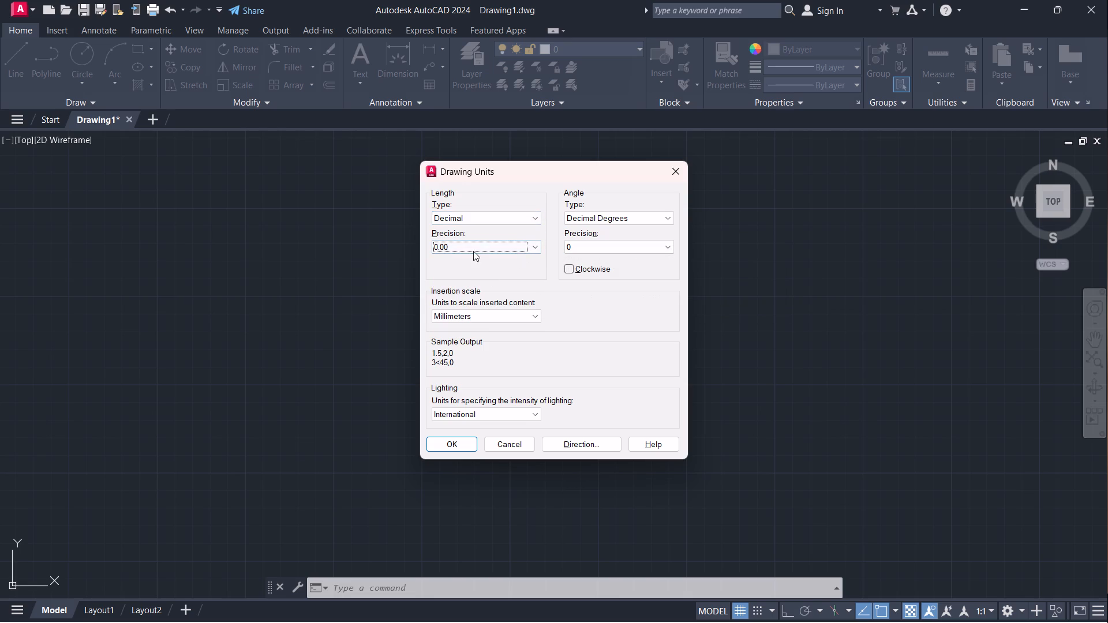
scroll(483, 238, up, 3)
click(533, 216)
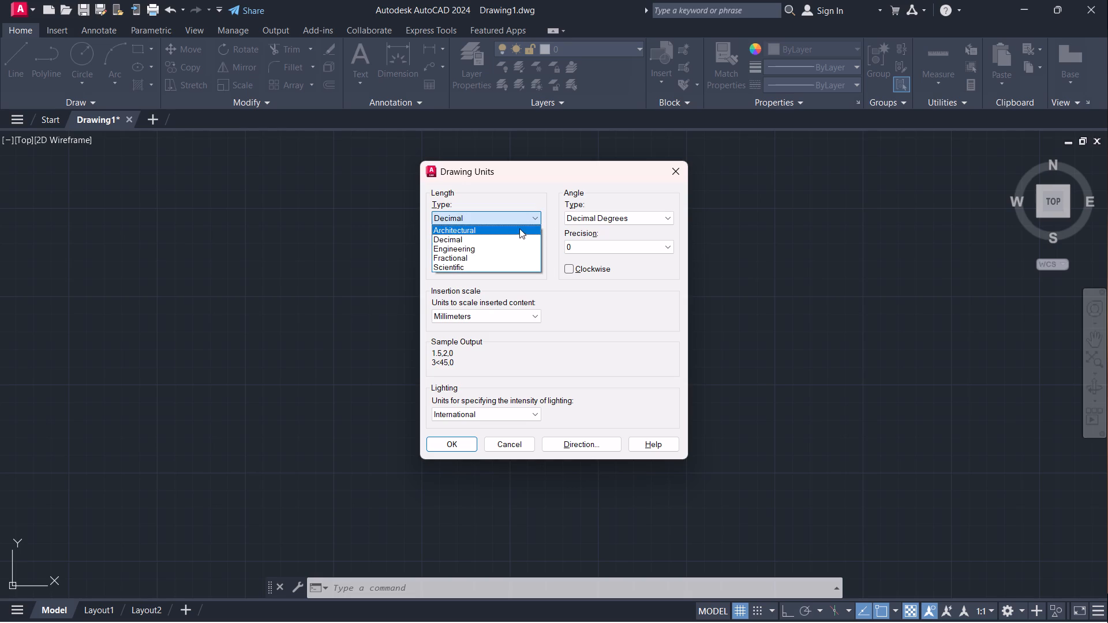
click(519, 228)
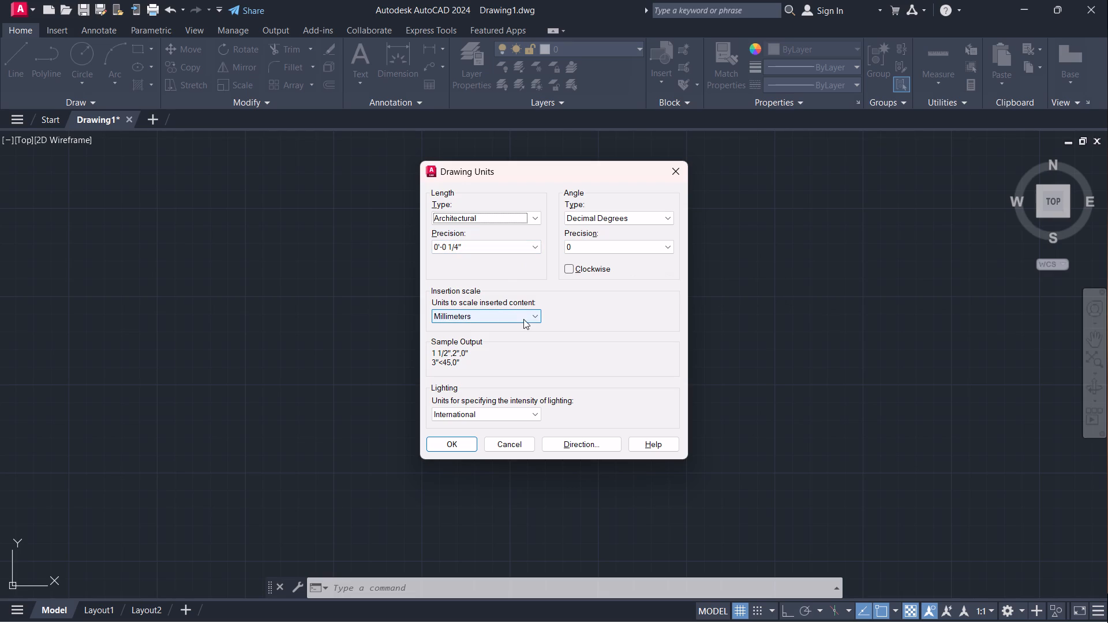
click(539, 321)
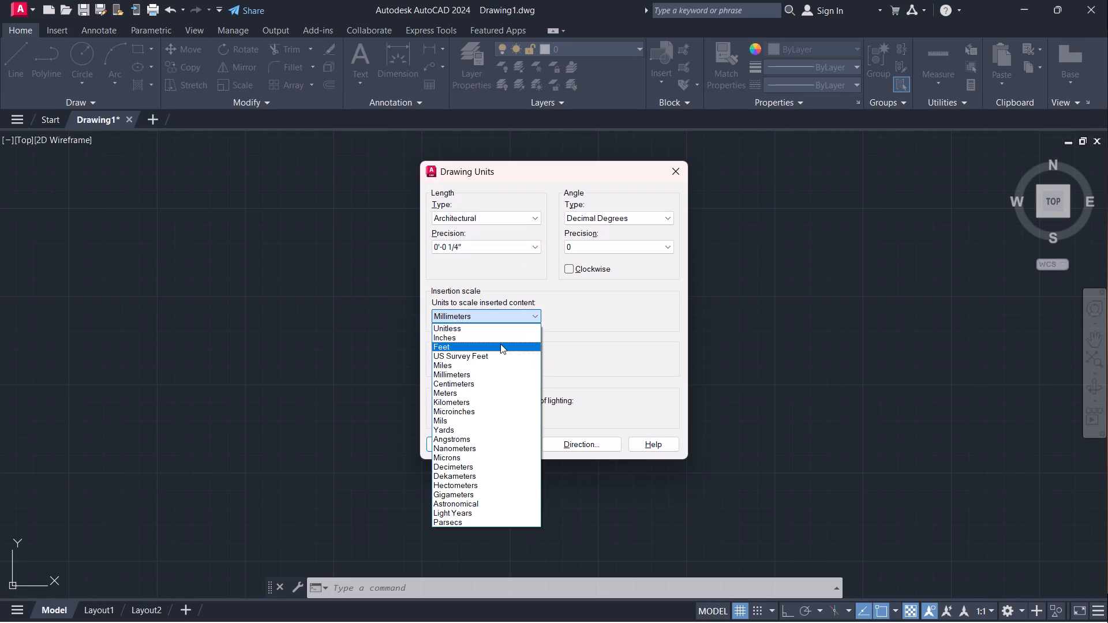
click(502, 336)
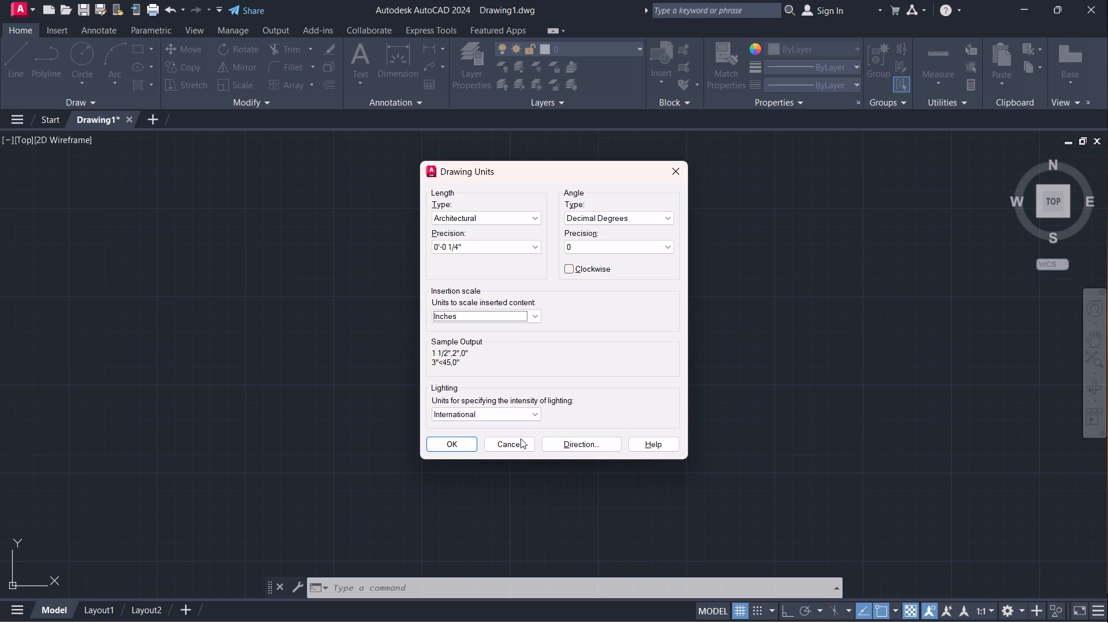
click(463, 441)
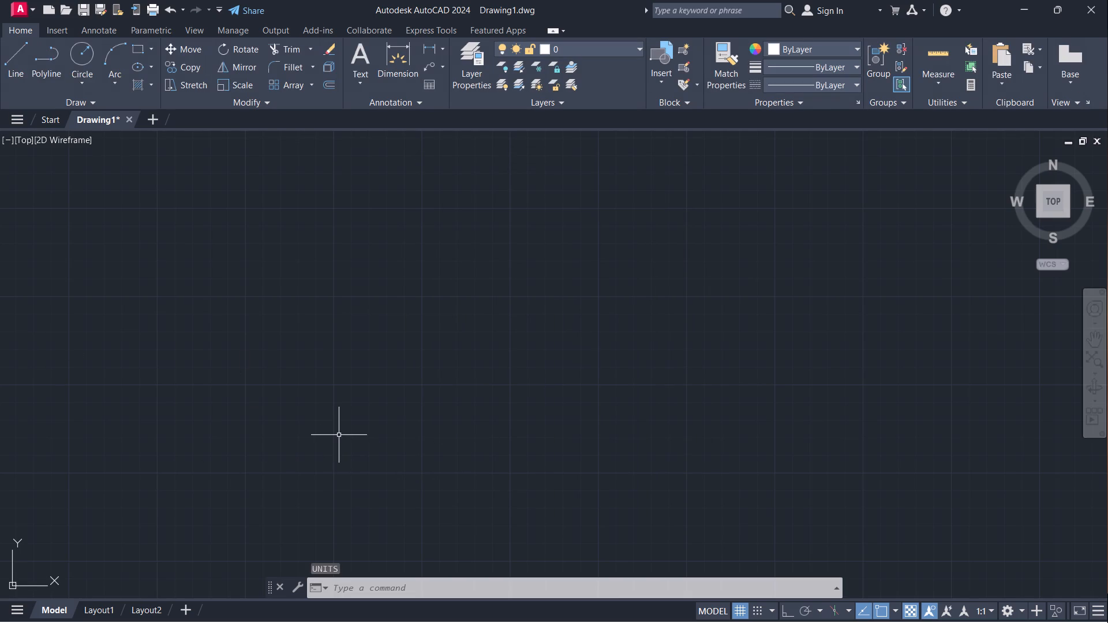
Draw a vertical and a horizontal construction line through one common point with Ortho on.
key(x)
key(l)
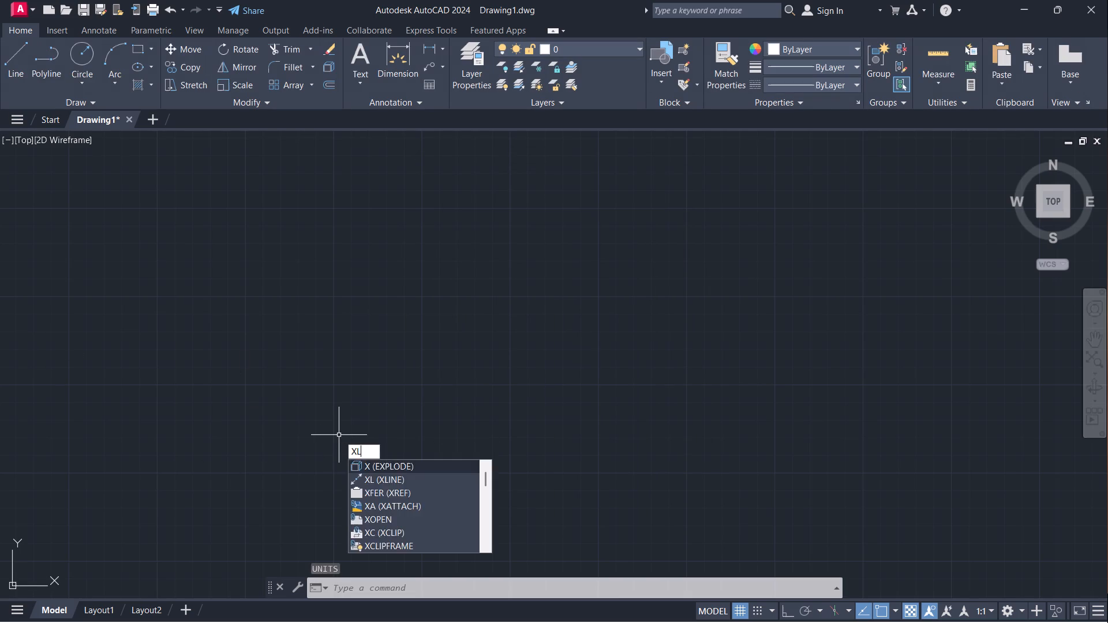
key(Return)
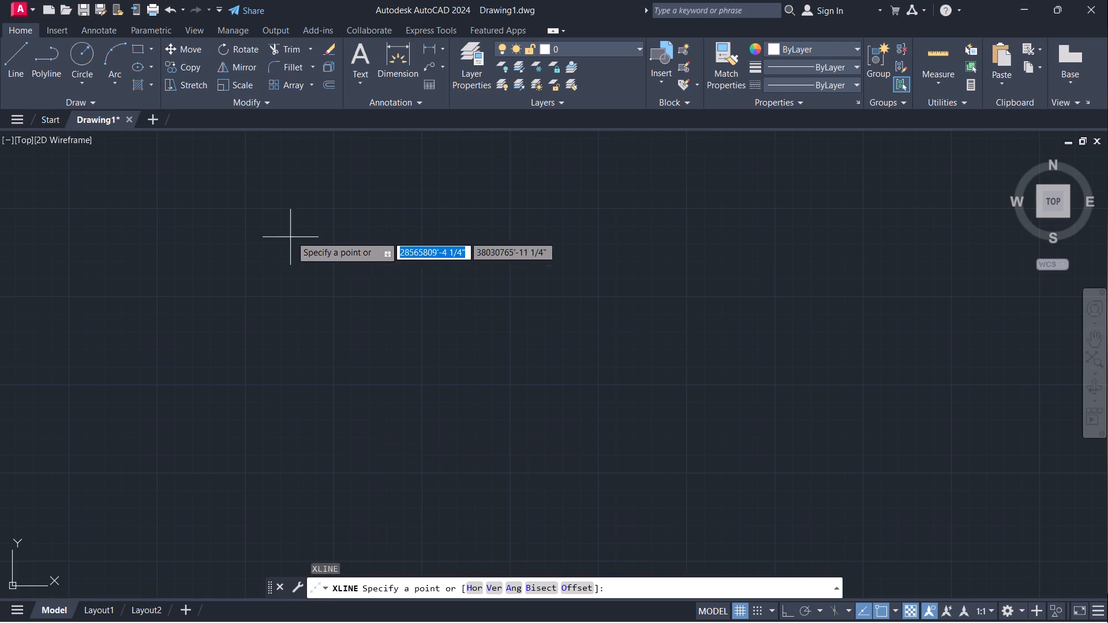
click(304, 197)
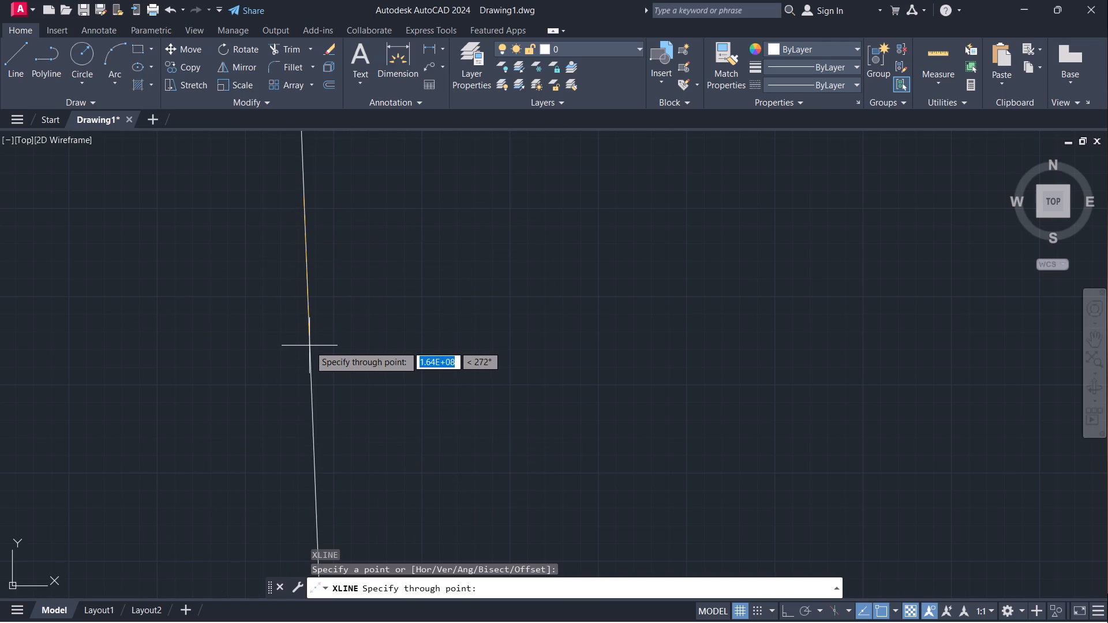
key(F8)
click(294, 353)
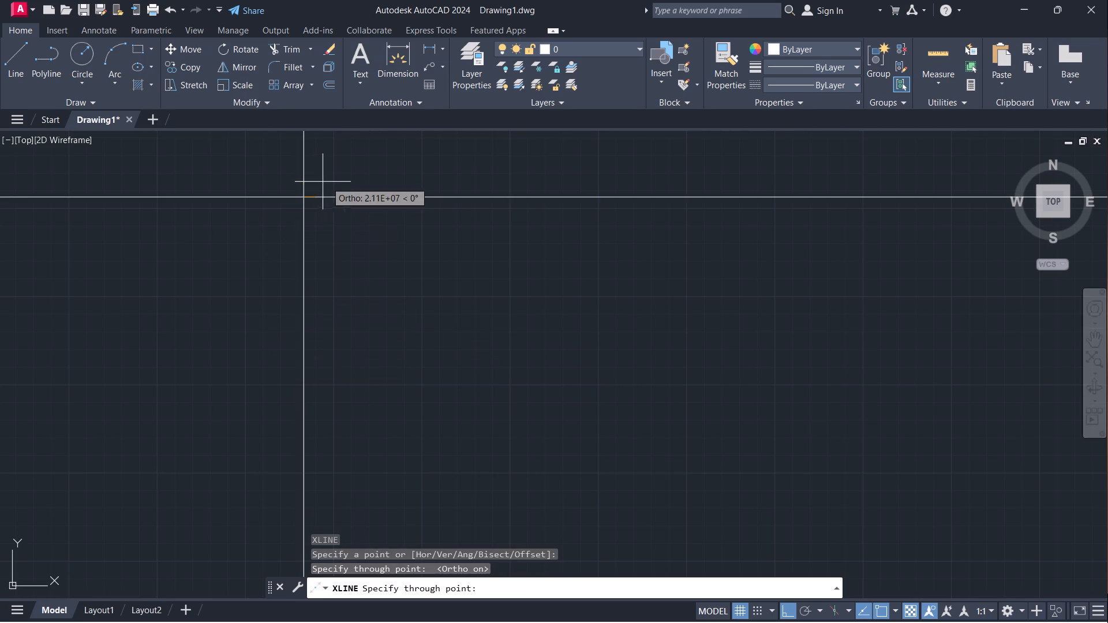
click(414, 185)
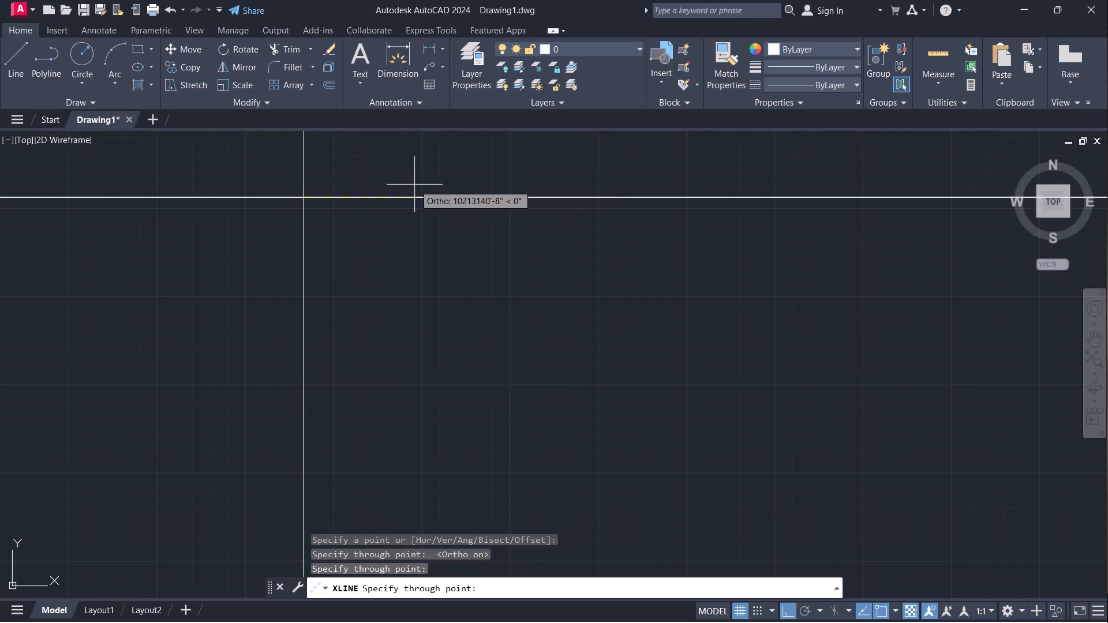
key(Escape)
Trim both construction lines beyond their intersection to leave the outline's top-left corner.
text(TR)
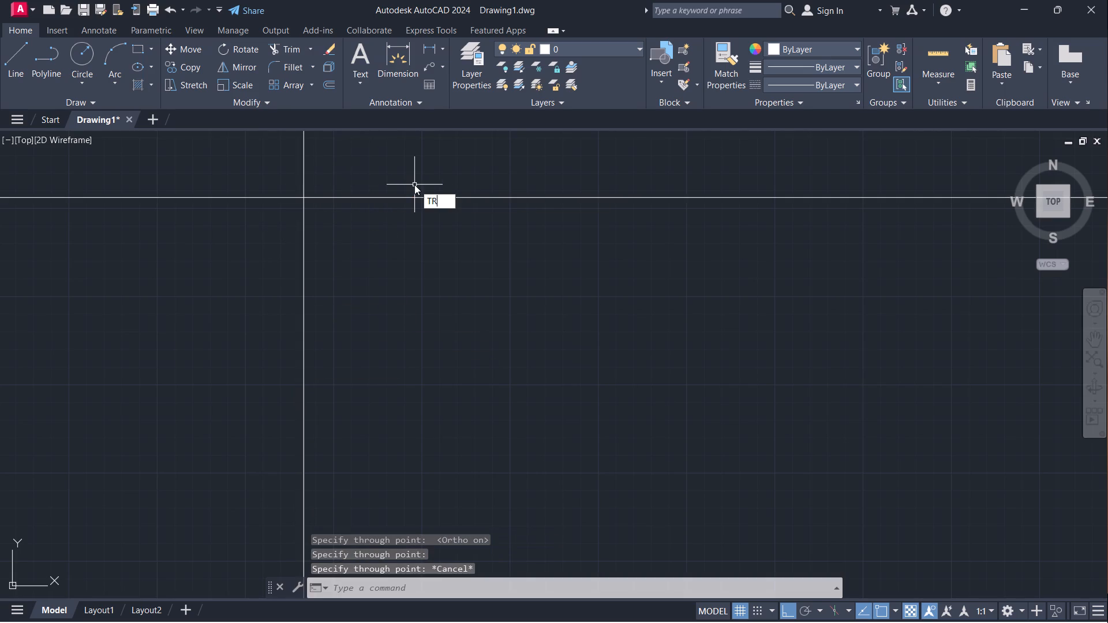
key(Return)
drag(314, 168, 194, 223)
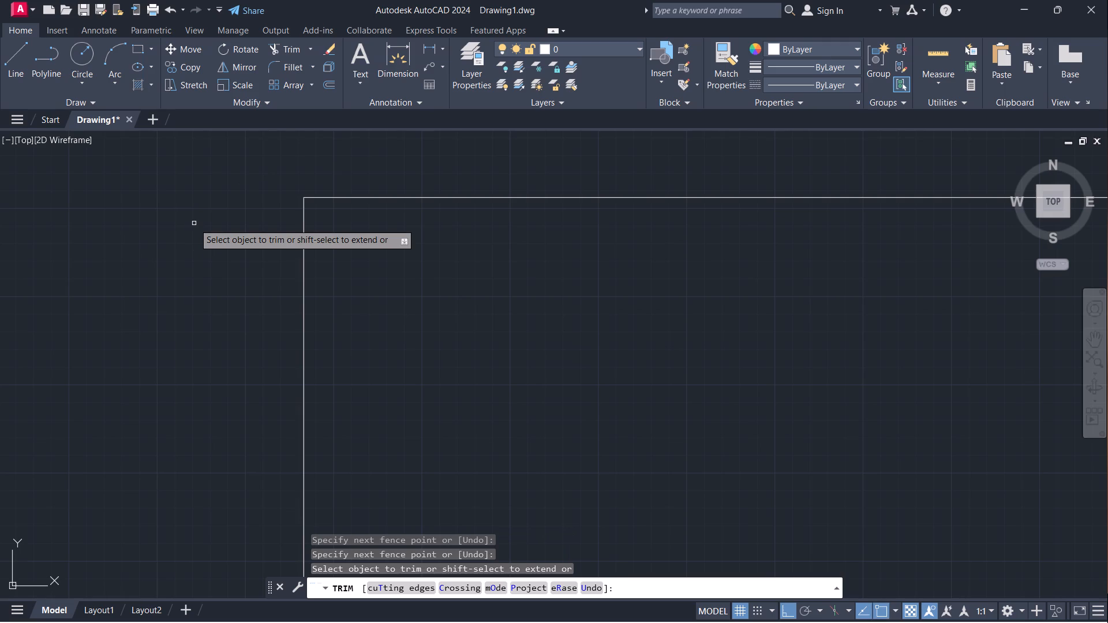
key(space)
Offset the horizontal outline line 9" downward, giving the distance from a point picked on the line.
key(o)
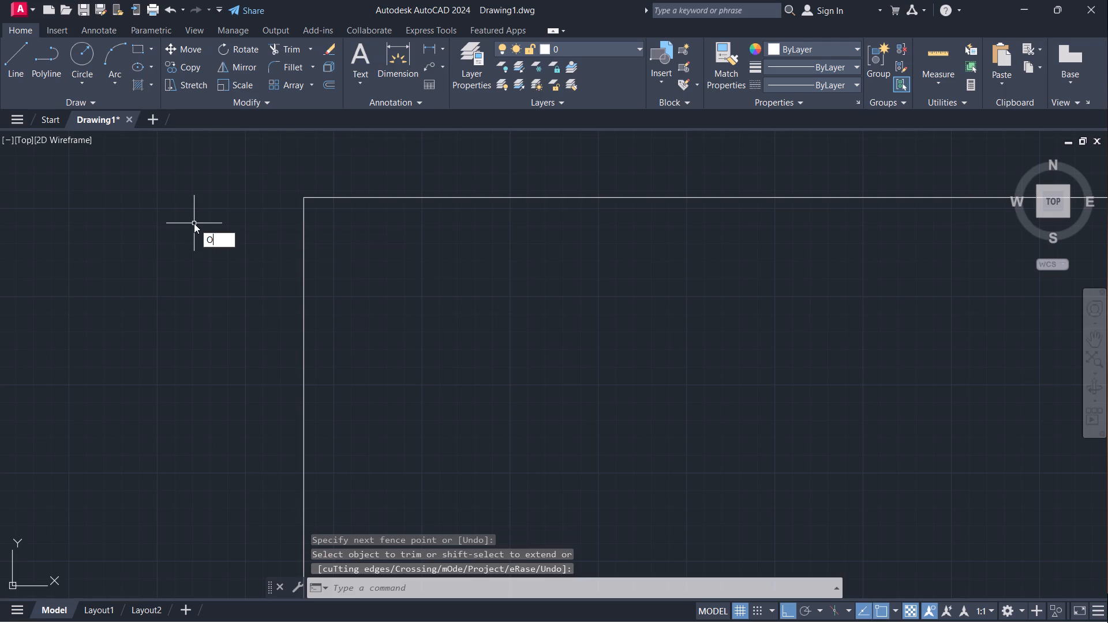
key(Return)
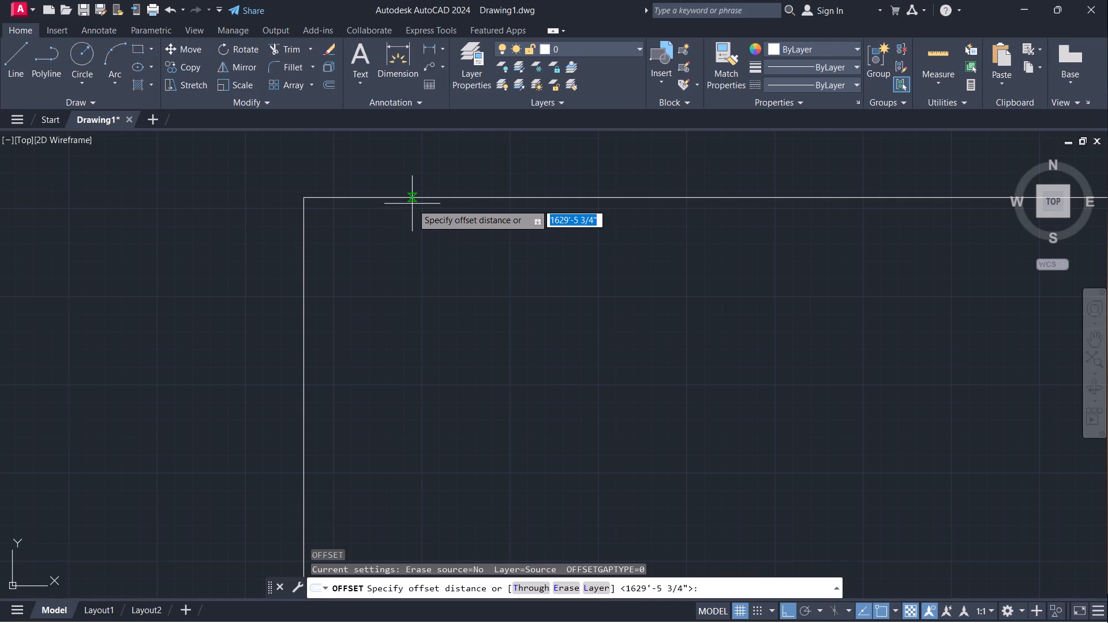
click(412, 204)
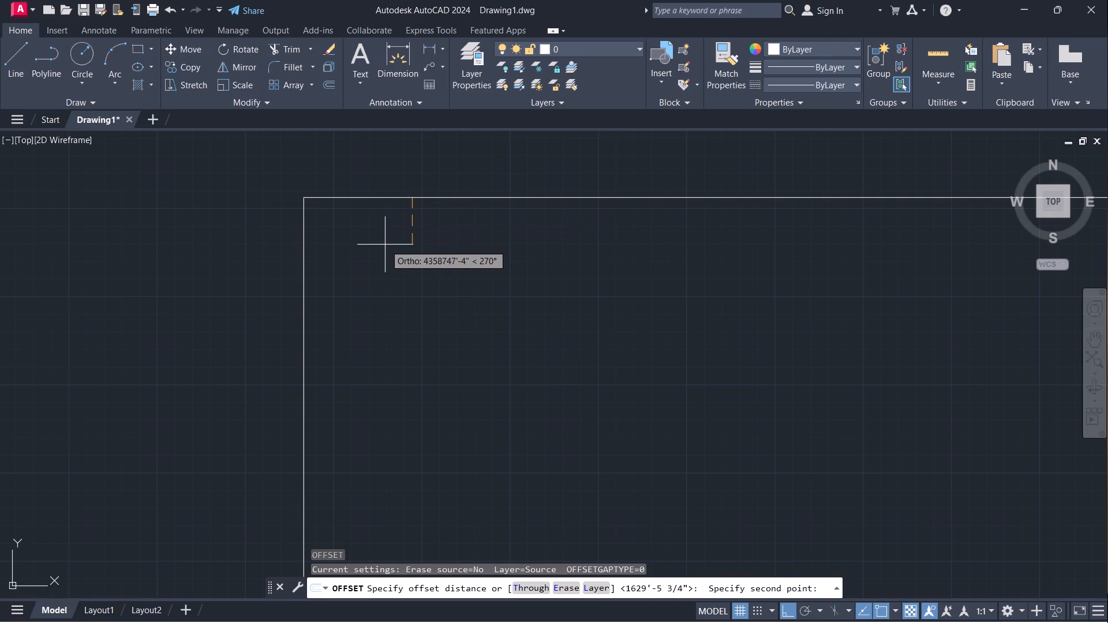
key(9)
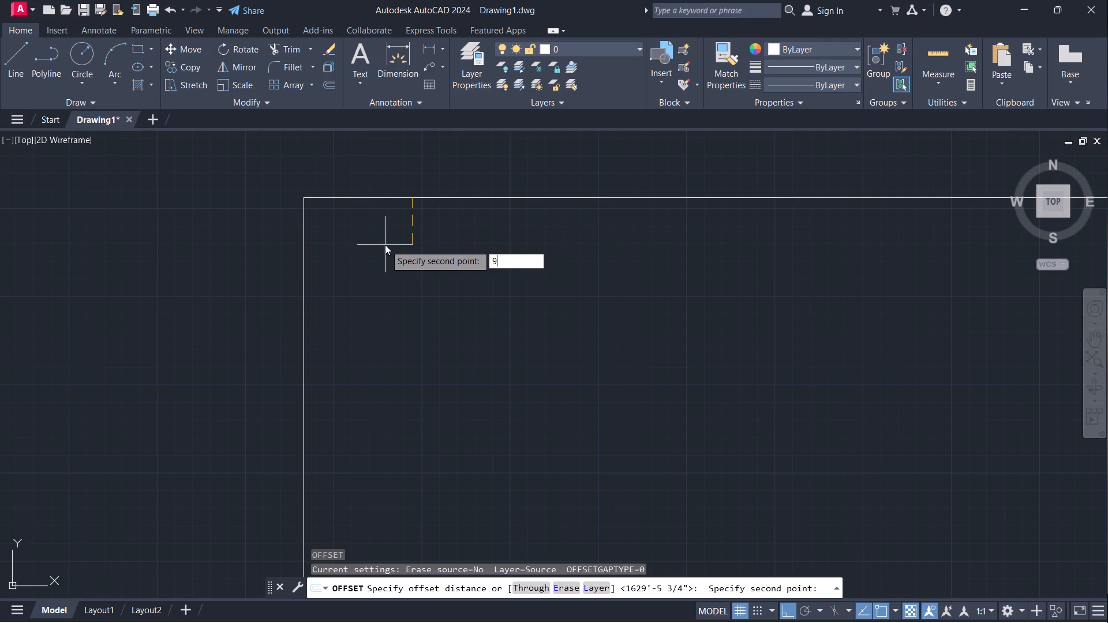
key(shift+quotedbl)
key(Return)
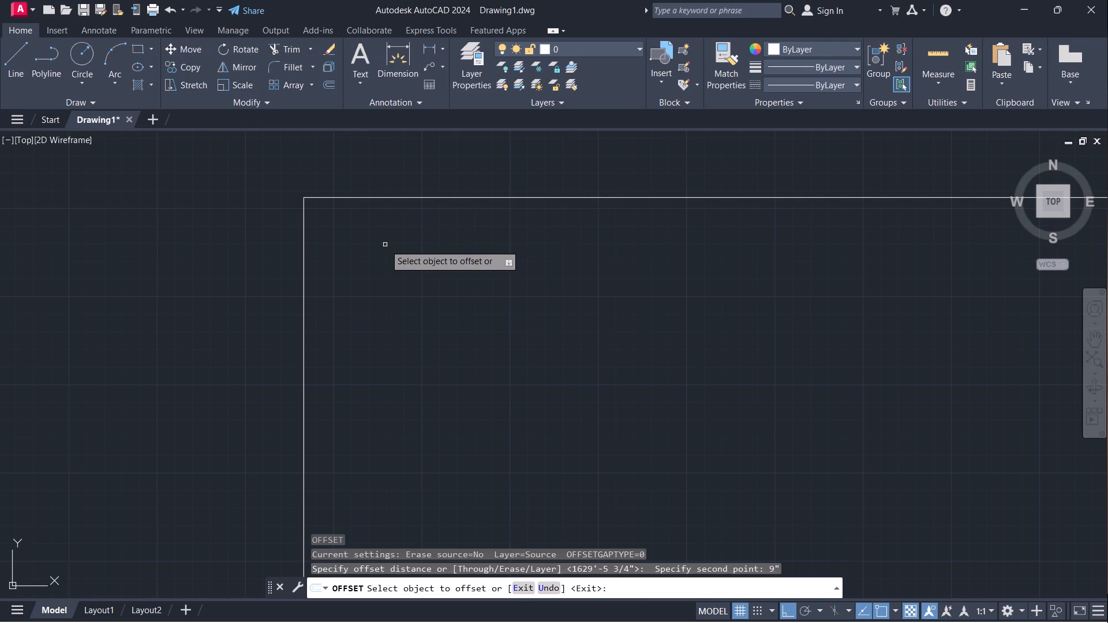
click(465, 196)
click(454, 260)
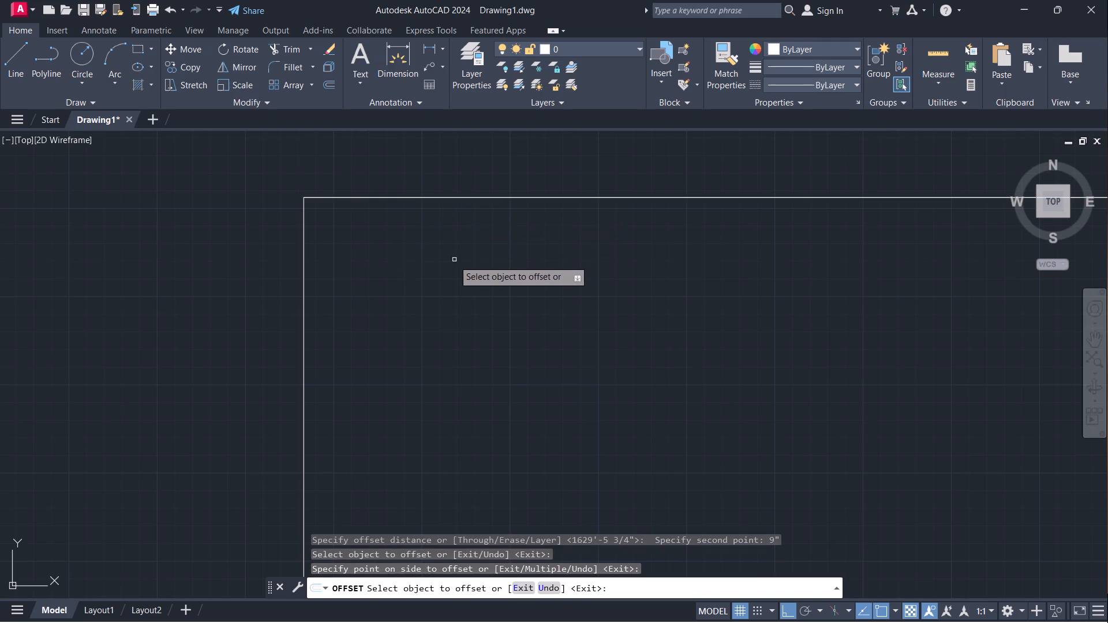
click(302, 274)
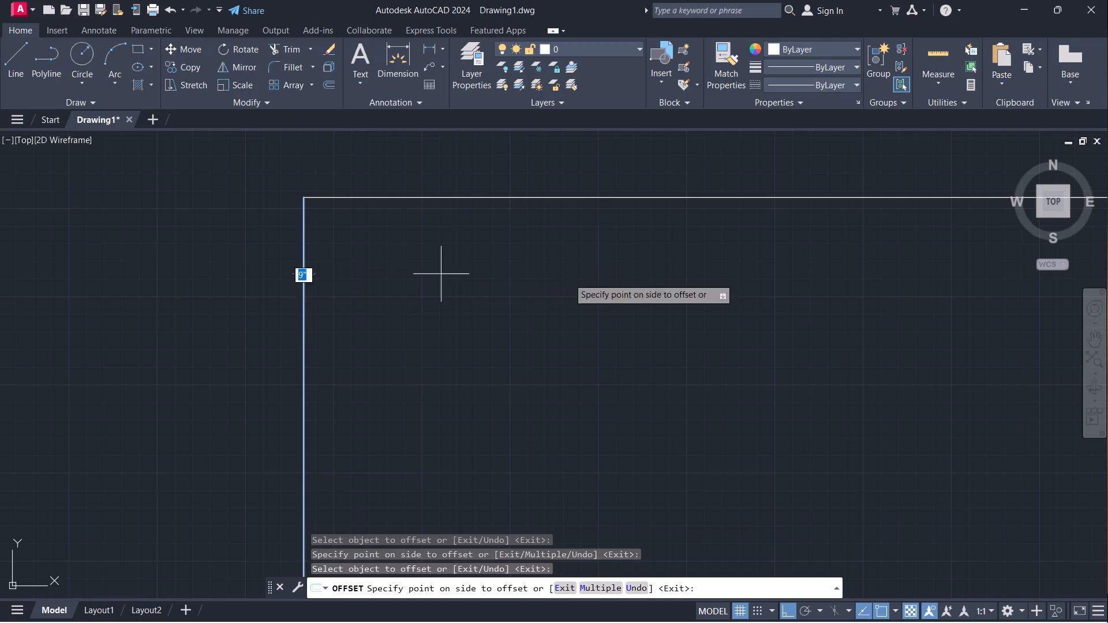
key(Escape)
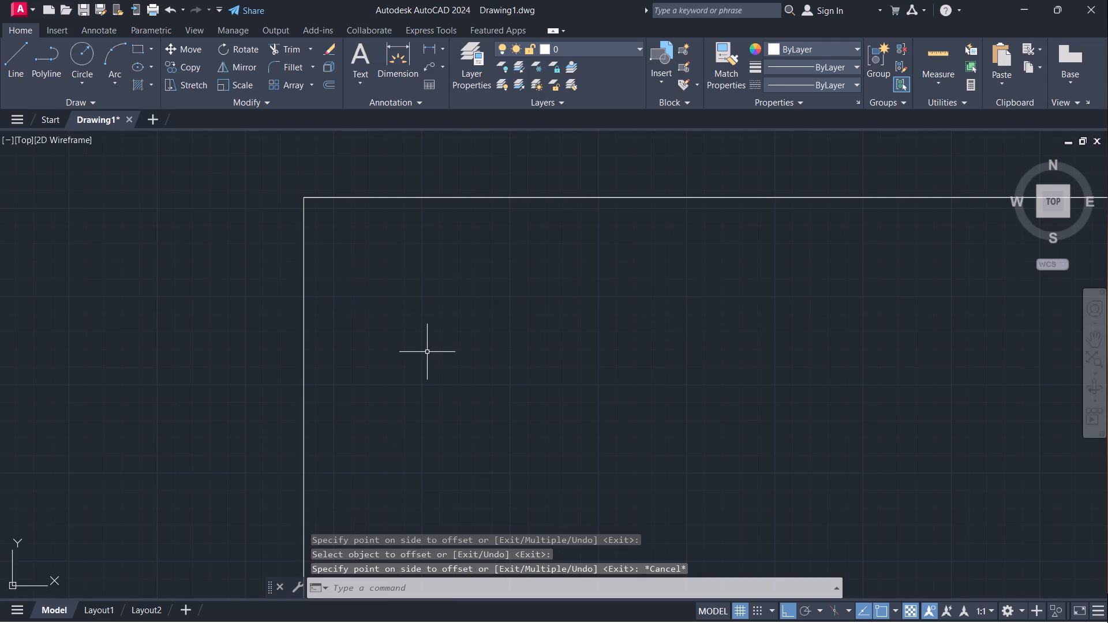
Offset the horizontal outline line again, entering 9" directly as the offset distance.
key(o)
key(Return)
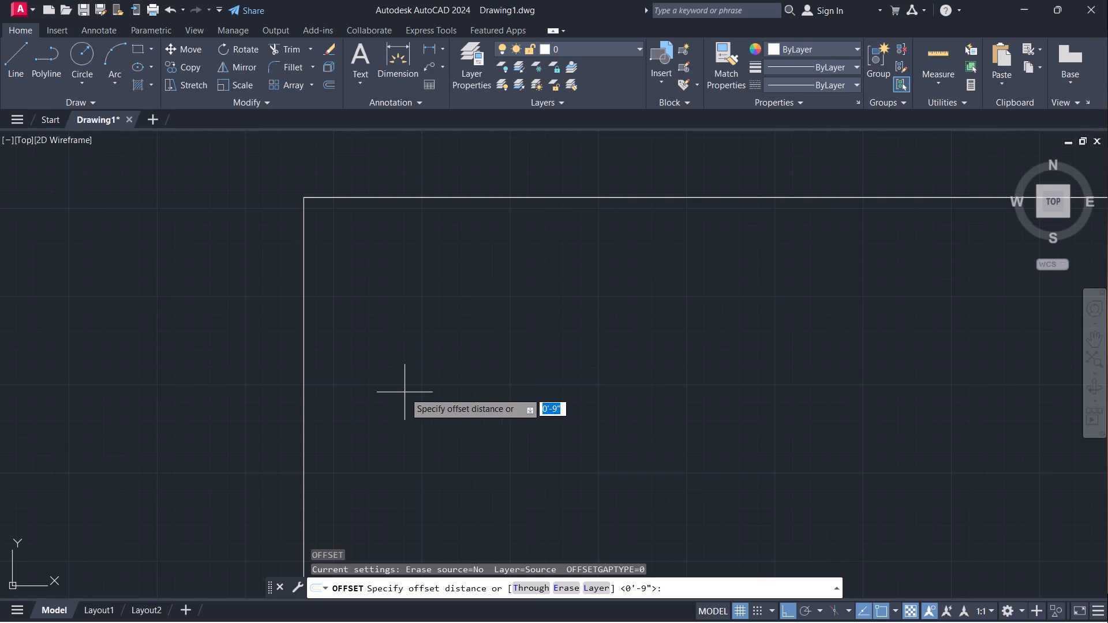
key(0)
key(BackSpace)
text(9")
key(Return)
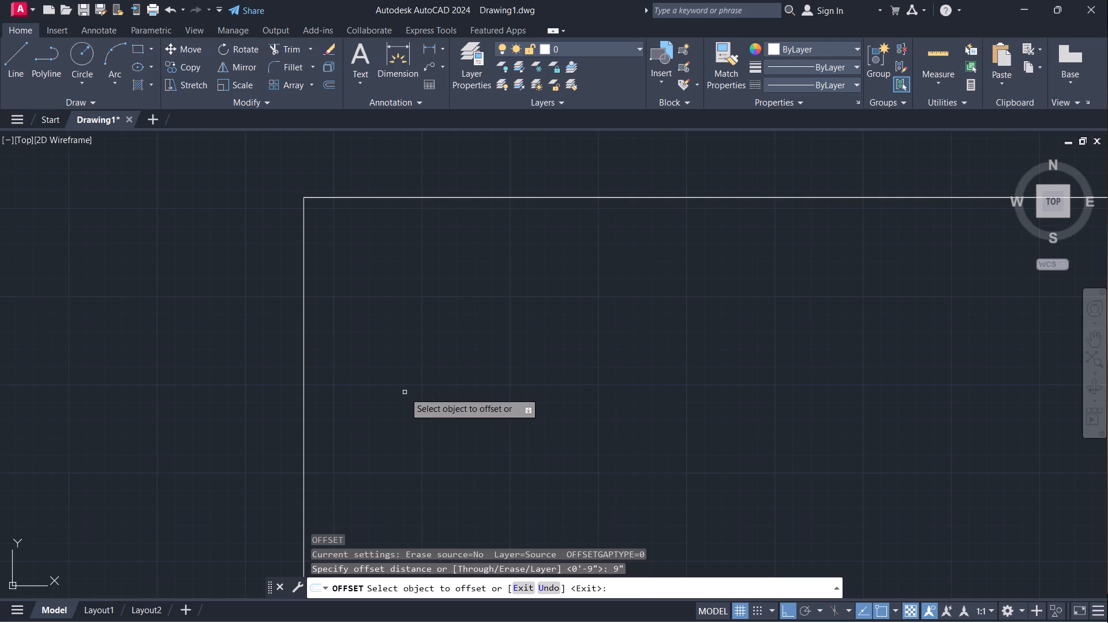
click(349, 196)
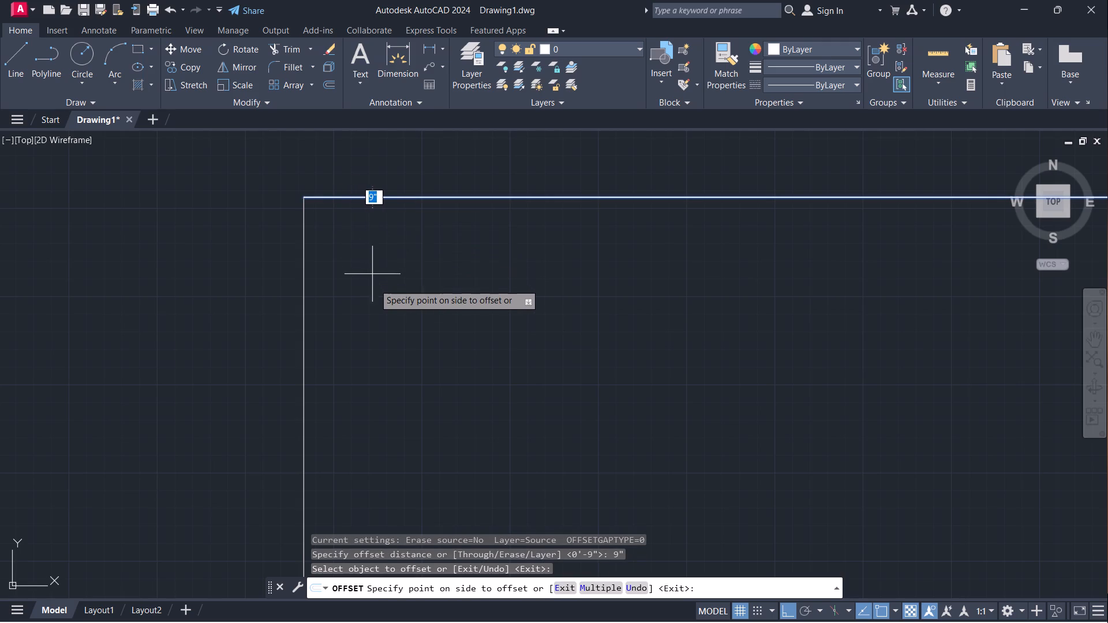
scroll(387, 279, up, 4)
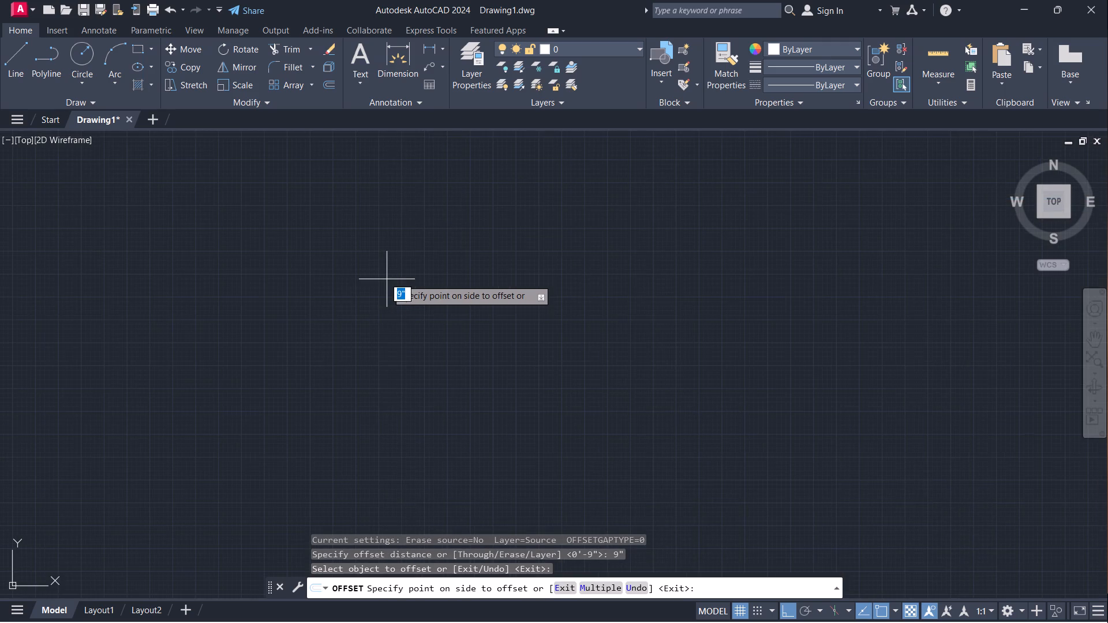
middle_drag(391, 287, 602, 622)
scroll(437, 430, up, 1)
scroll(521, 351, down, 3)
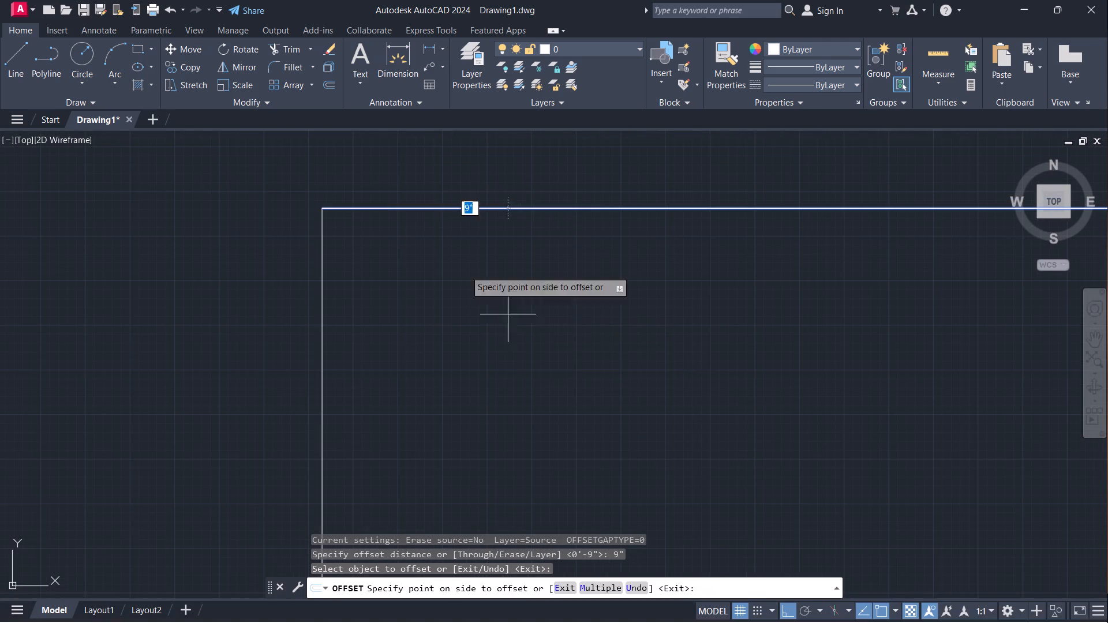
scroll(425, 239, up, 1)
click(428, 284)
End the offset and examine the spacing of the offset horizontal lines near the outline's top-left corner.
scroll(434, 176, up, 5)
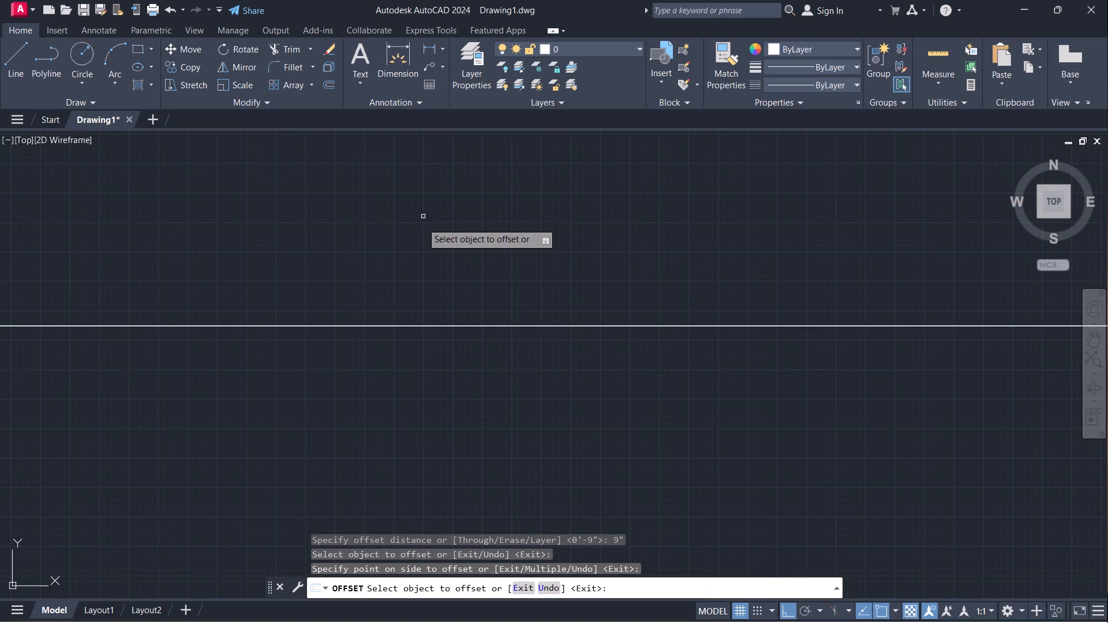
scroll(400, 324, up, 17)
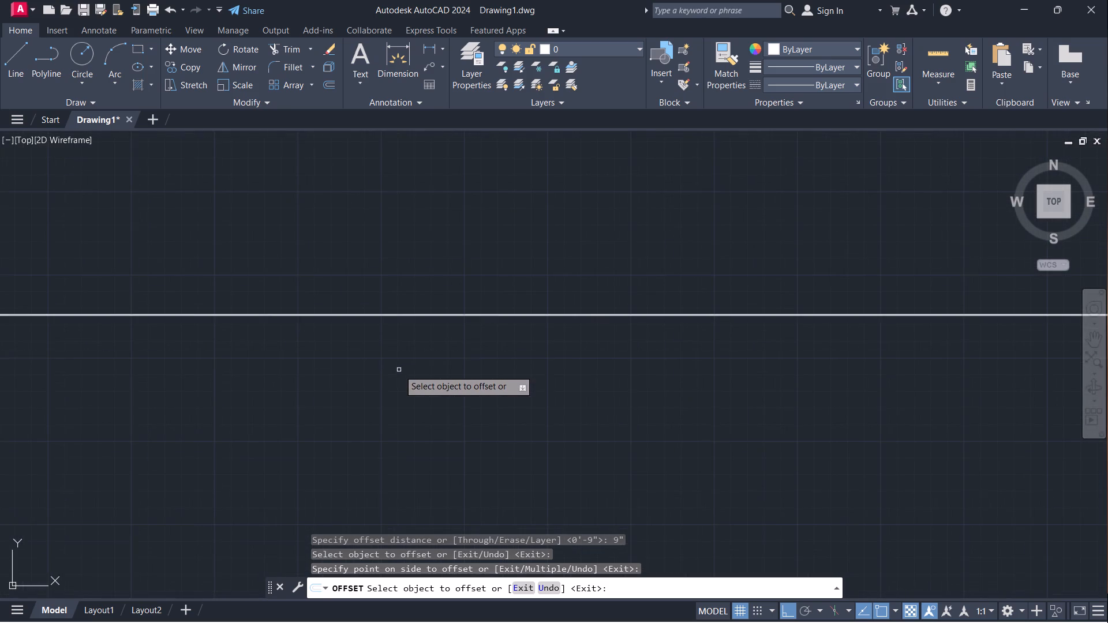
scroll(463, 310, up, 12)
scroll(519, 308, up, 7)
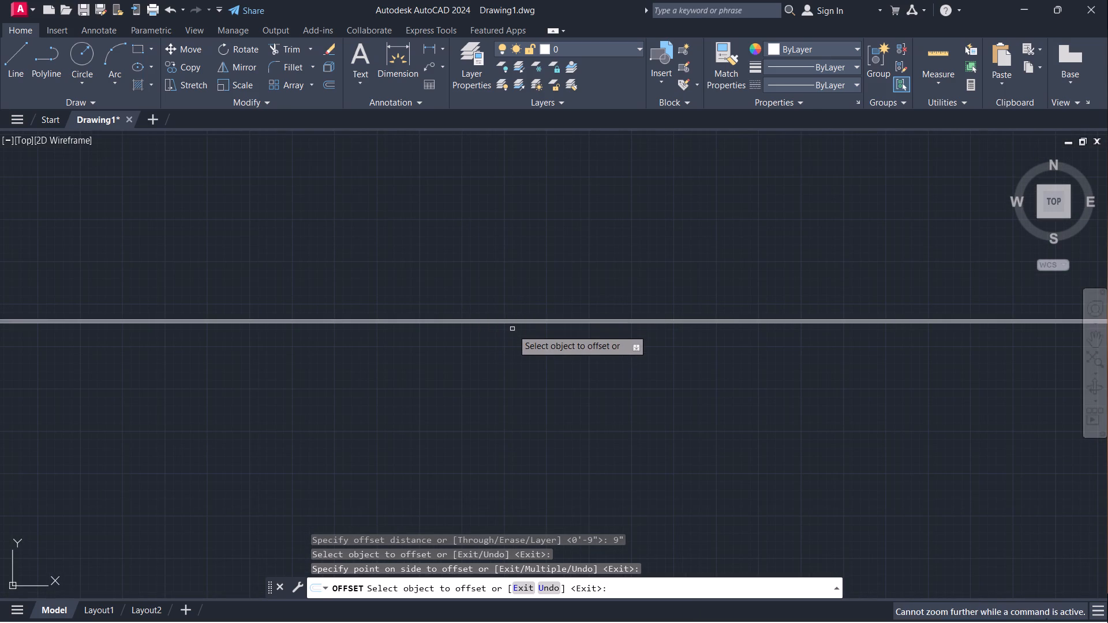
scroll(531, 316, up, 5)
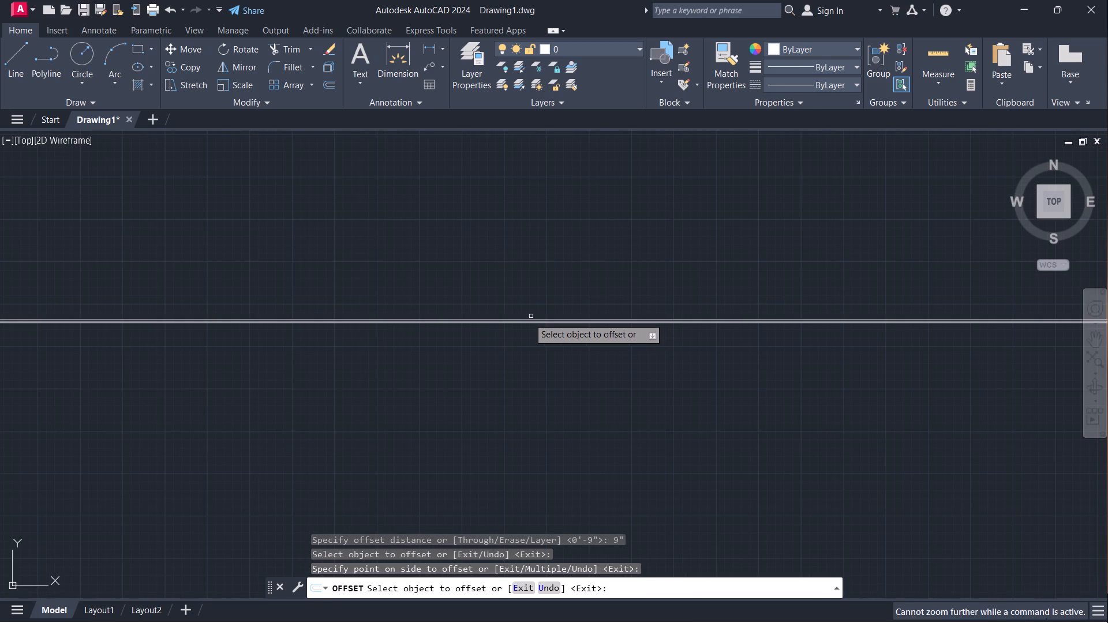
scroll(514, 330, up, 4)
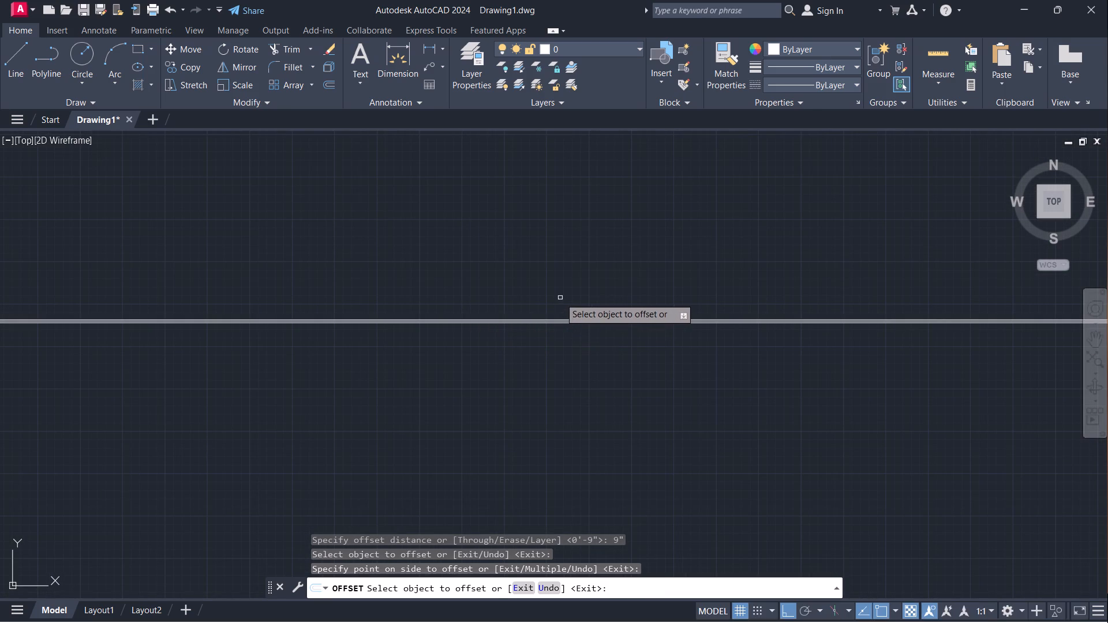
scroll(560, 298, up, 14)
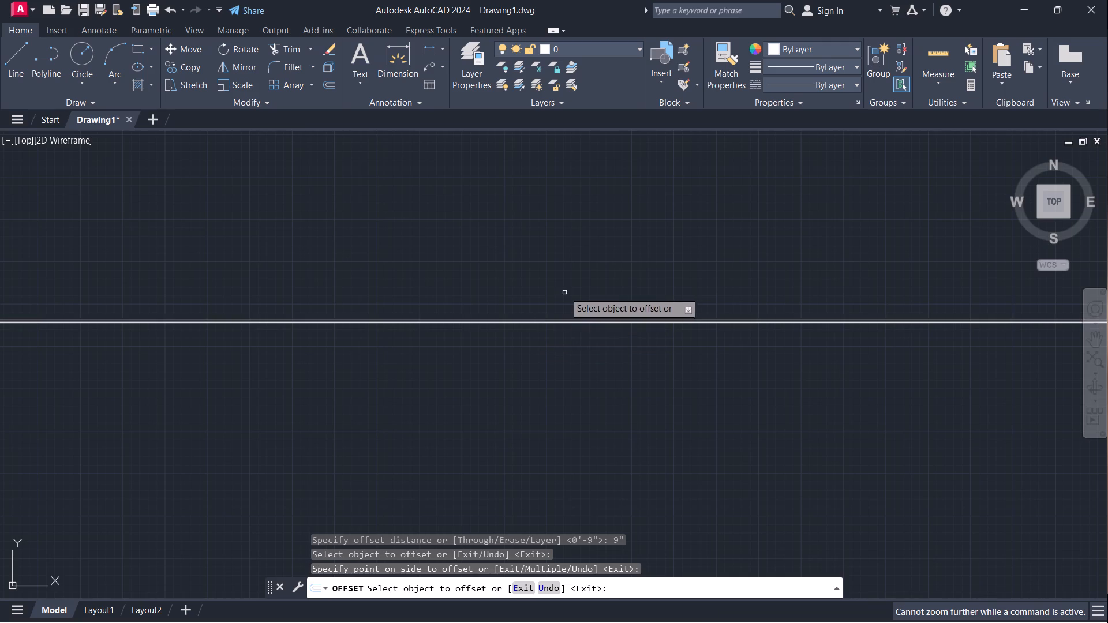
drag(563, 287, 545, 392)
key(Escape)
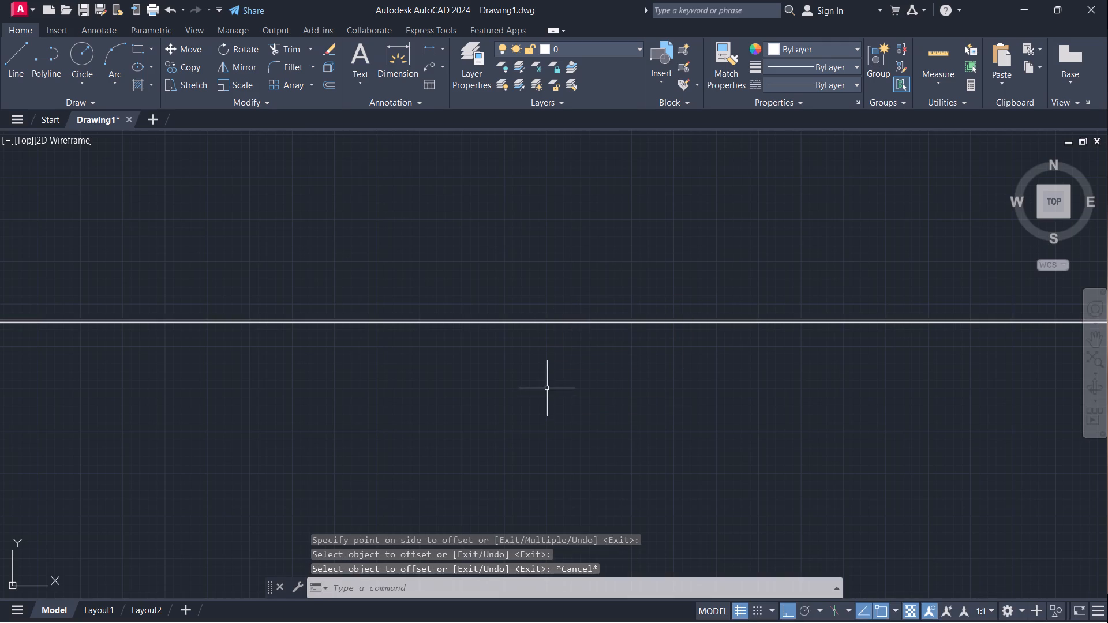
scroll(549, 377, down, 7)
scroll(510, 406, down, 10)
scroll(437, 425, down, 5)
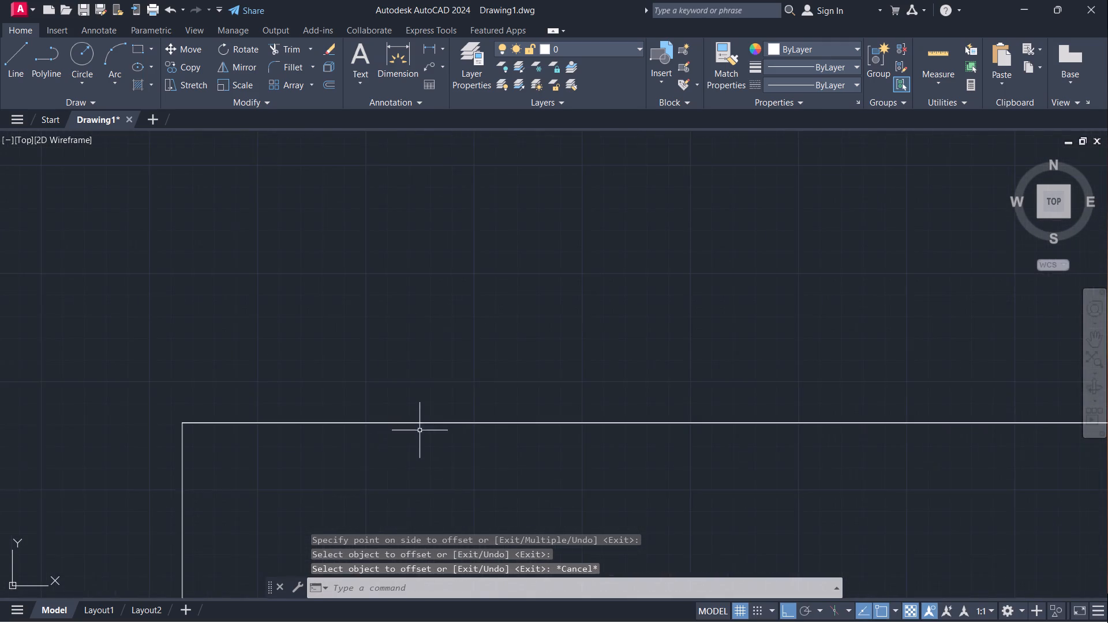
middle_drag(353, 448, 665, 320)
scroll(461, 292, up, 6)
scroll(1107, 371, up, 4)
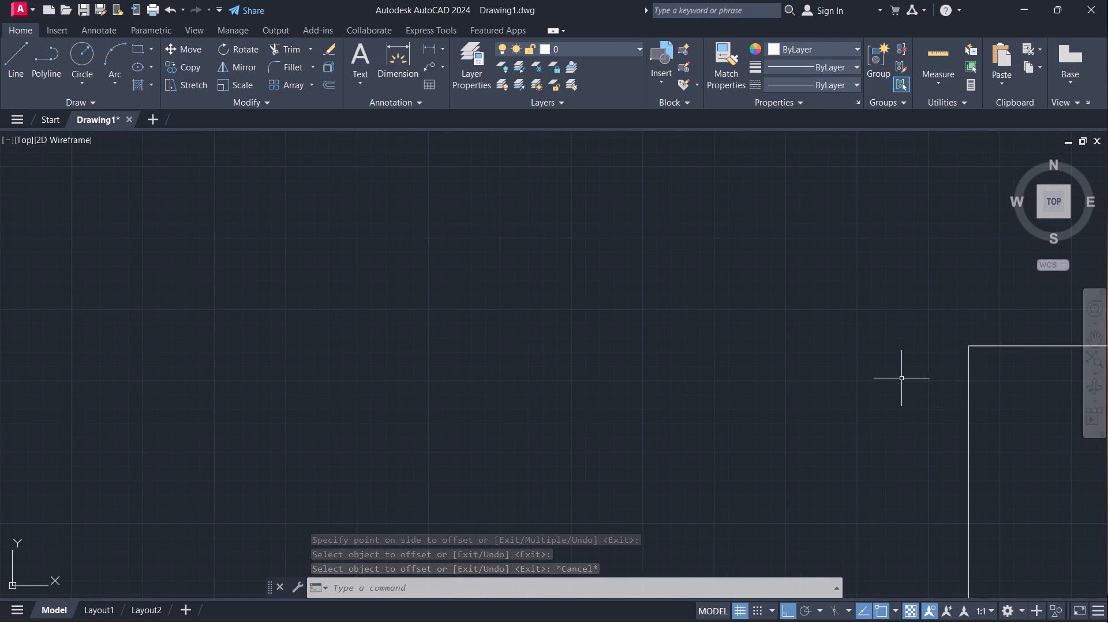
middle_drag(724, 414, 121, 452)
scroll(426, 393, up, 6)
middle_drag(92, 282, 272, 388)
scroll(92, 282, up, 1)
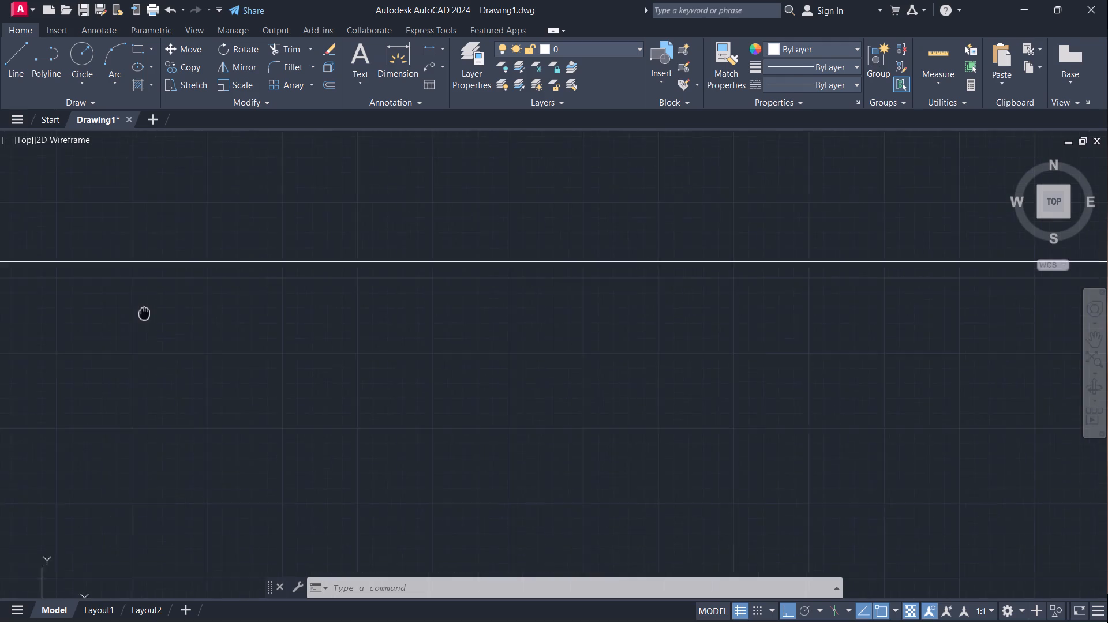
middle_drag(272, 388, 459, 476)
scroll(299, 498, down, 2)
middle_drag(227, 481, 537, 465)
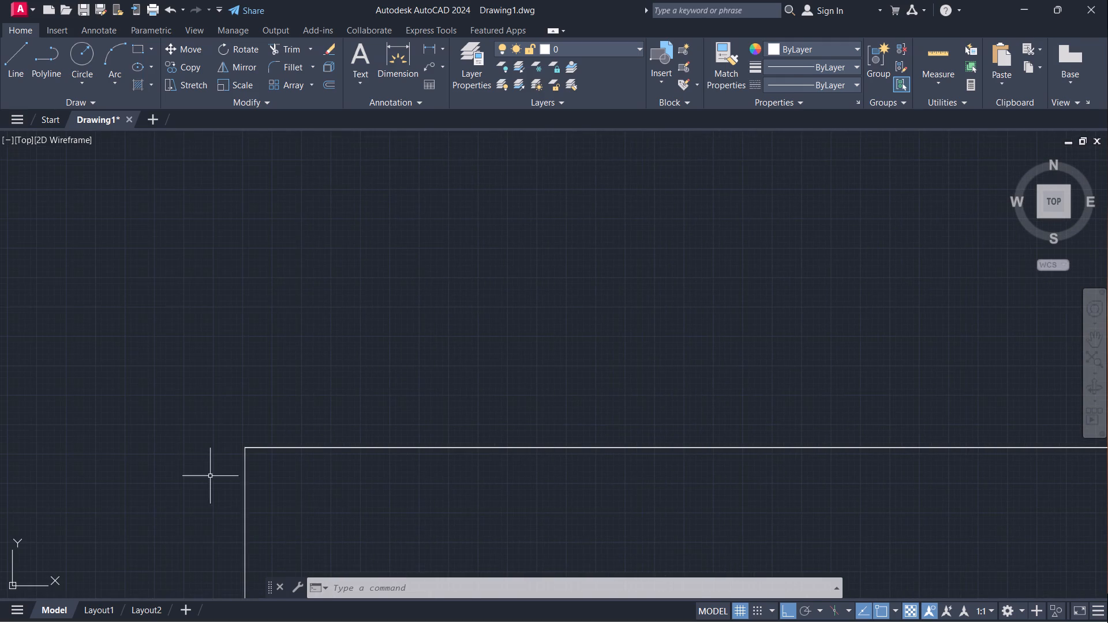
scroll(196, 469, up, 4)
scroll(541, 401, up, 5)
middle_drag(235, 297, 547, 542)
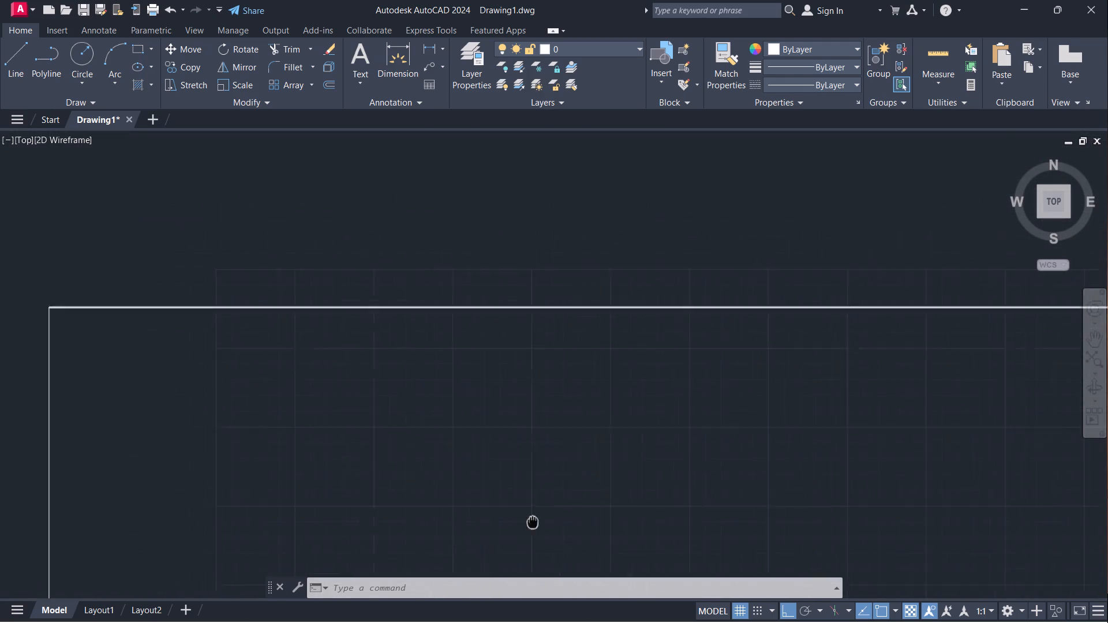
middle_drag(547, 542, 560, 564)
scroll(117, 341, up, 5)
scroll(249, 543, up, 4)
scroll(279, 504, down, 3)
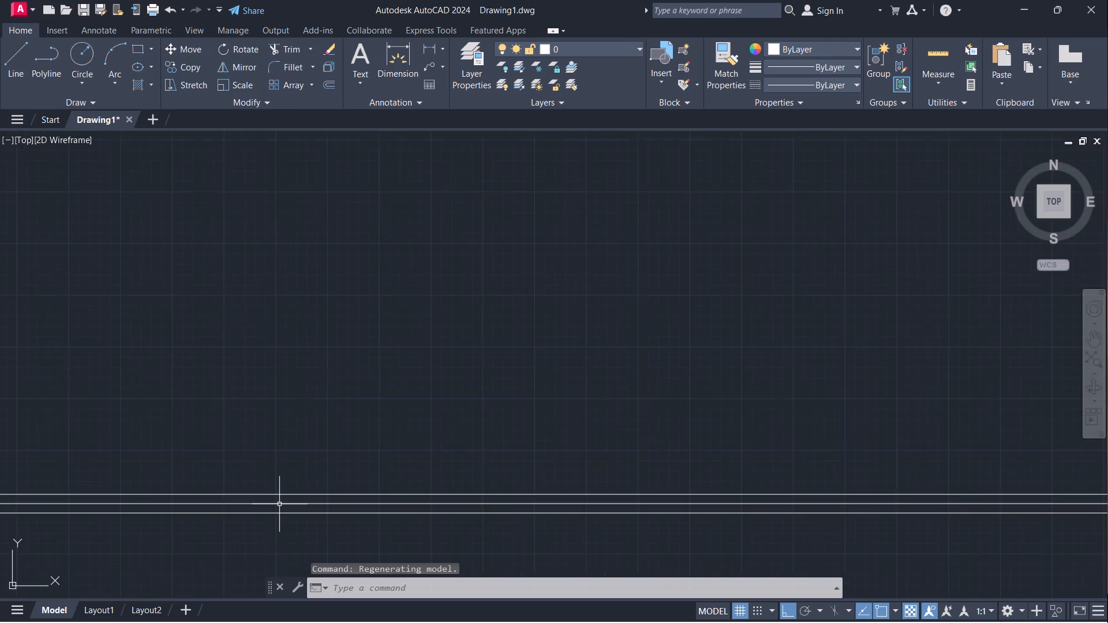
scroll(279, 504, up, 1)
scroll(286, 498, down, 4)
middle_drag(280, 500, 290, 489)
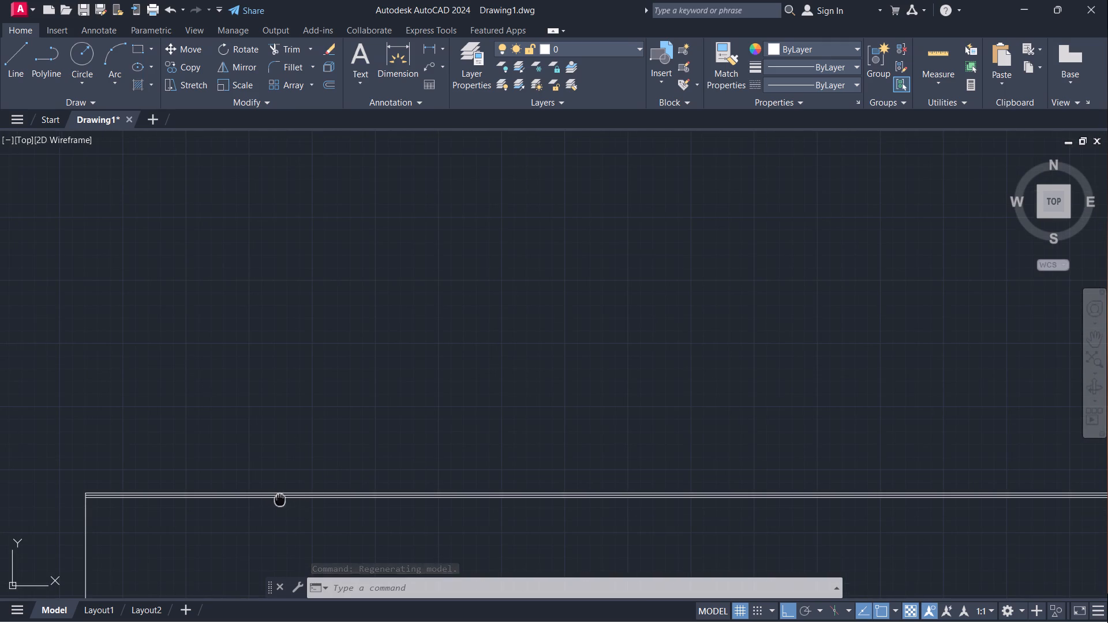
middle_drag(290, 489, 436, 385)
scroll(291, 394, up, 5)
middle_drag(317, 367, 747, 421)
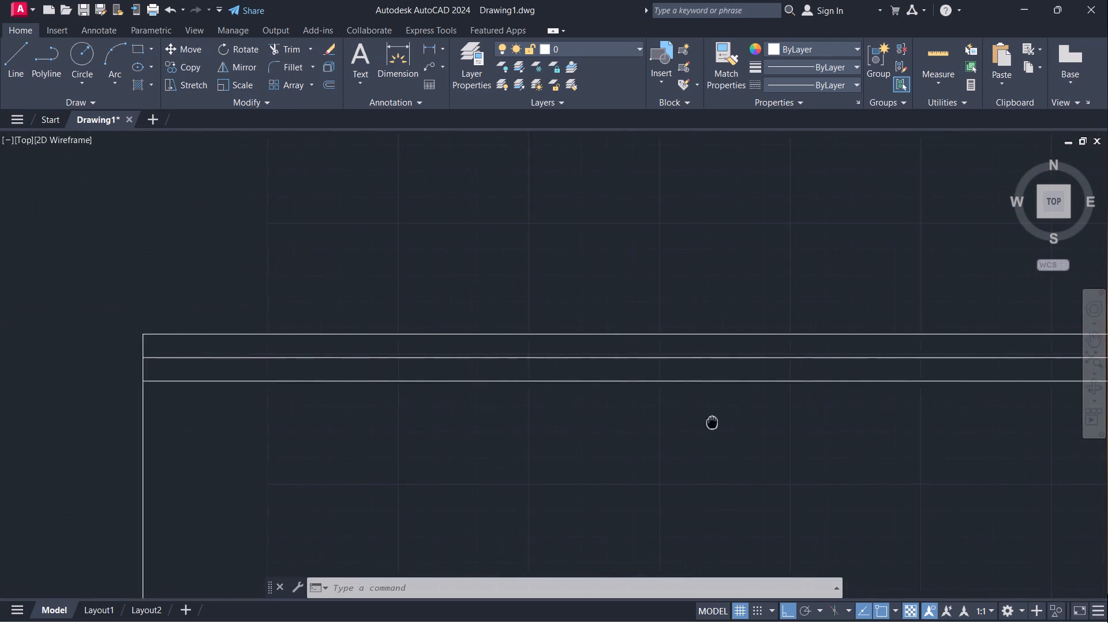
middle_drag(747, 421, 754, 421)
scroll(702, 420, down, 1)
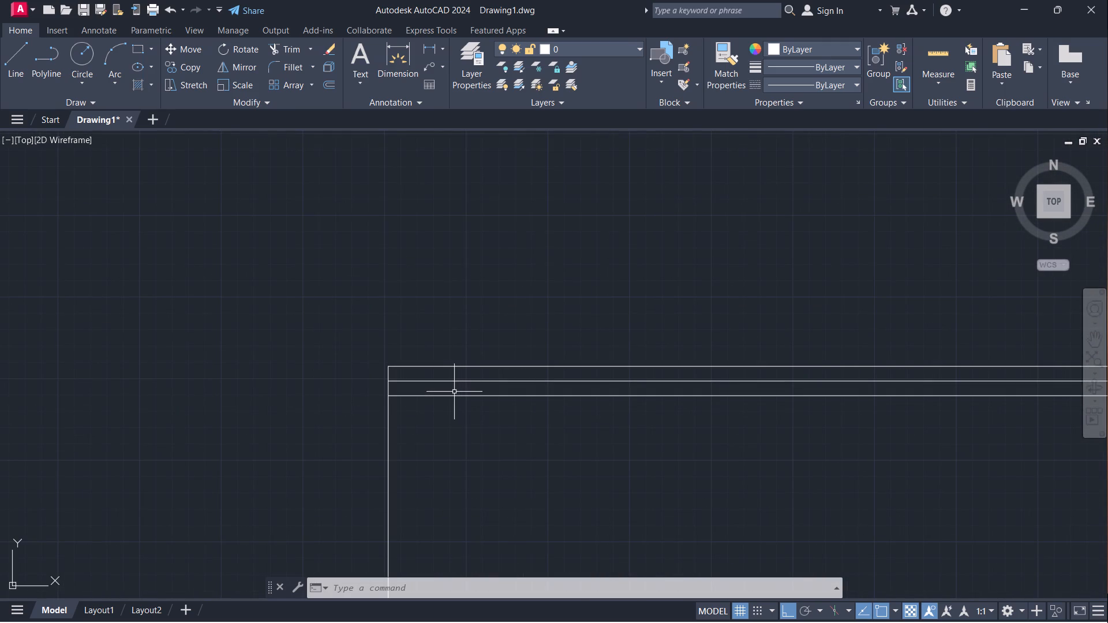
Remove both offset horizontal lines below the outline's top line with a Trim fence.
text(TR)
key(Return)
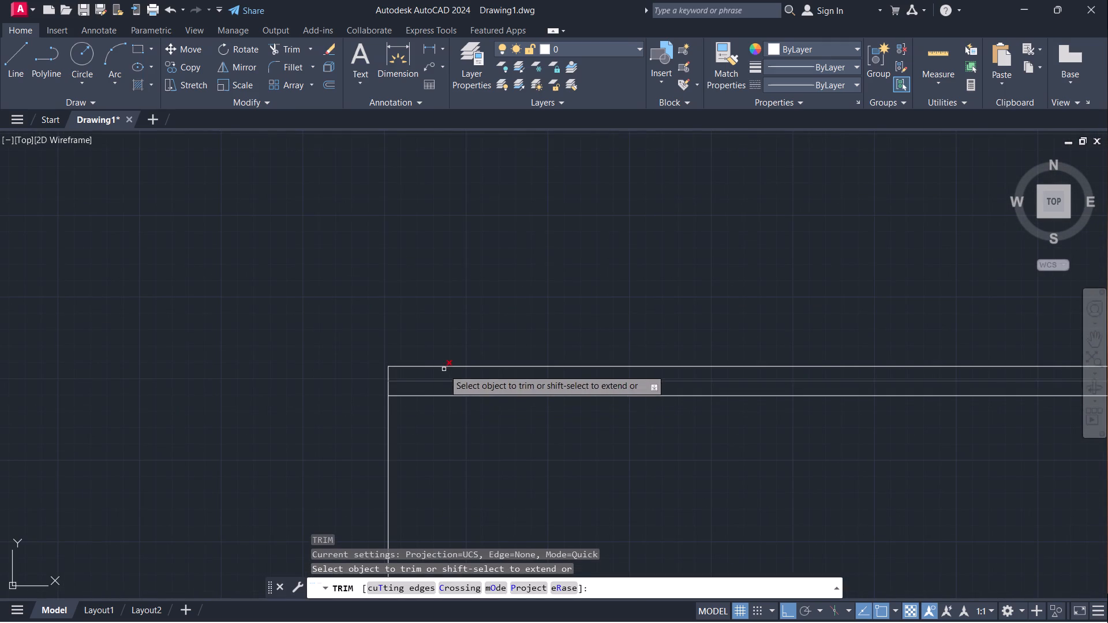
scroll(439, 376, up, 2)
drag(438, 376, 438, 447)
scroll(438, 448, down, 3)
middle_drag(446, 473, 409, 383)
key(Escape)
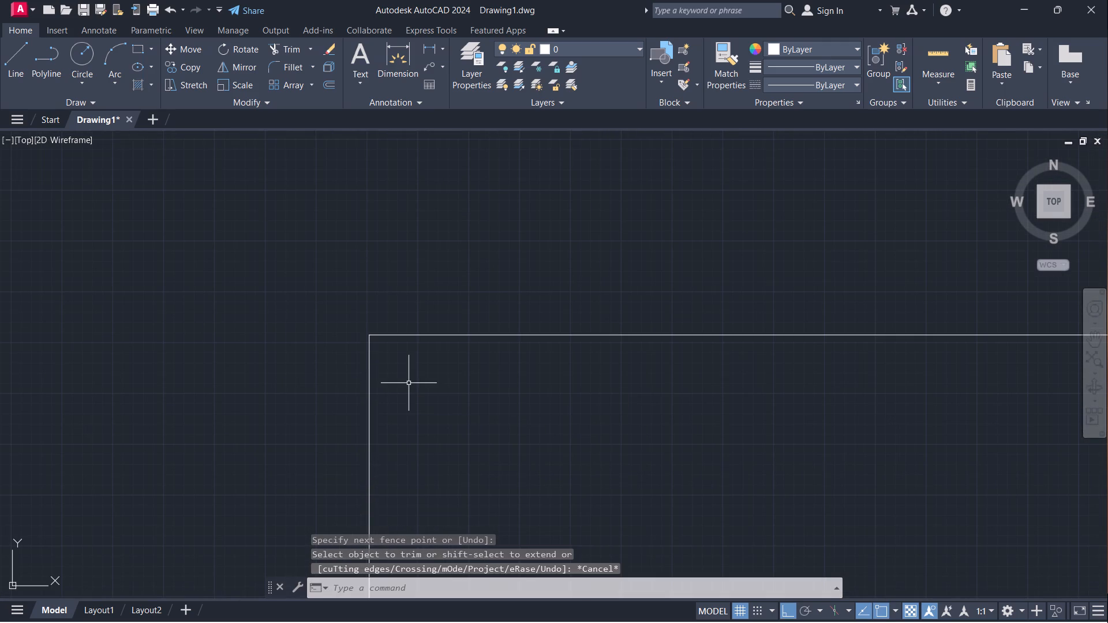
Offset the outline's top line downward and its left line inward by 9" to form double wall lines.
key(o)
key(Return)
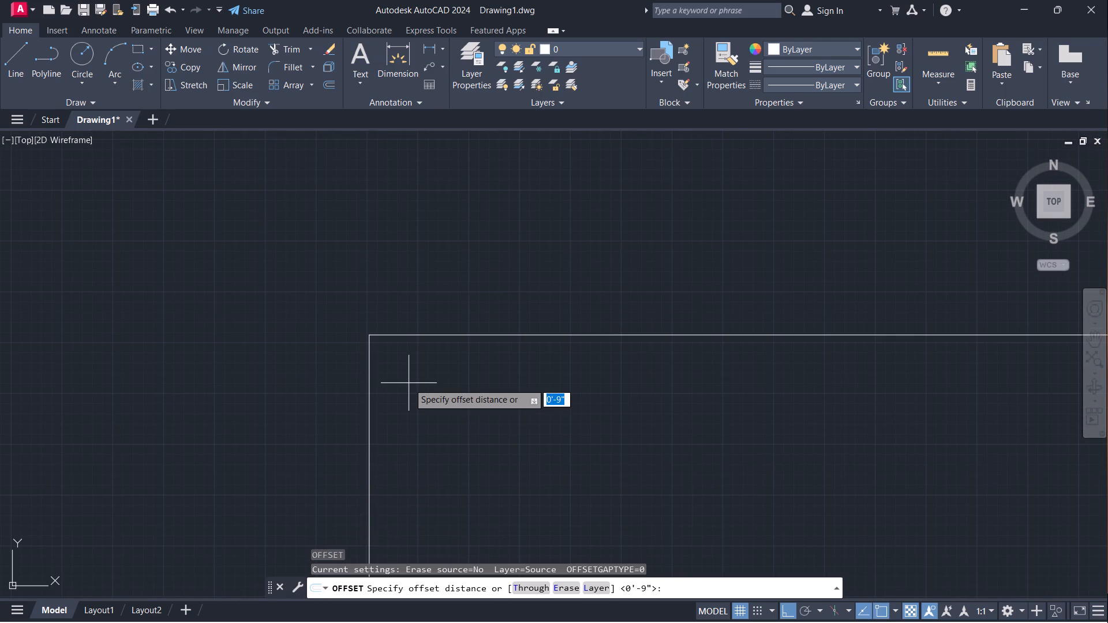
key(9)
key(shift+quotedbl)
key(Return)
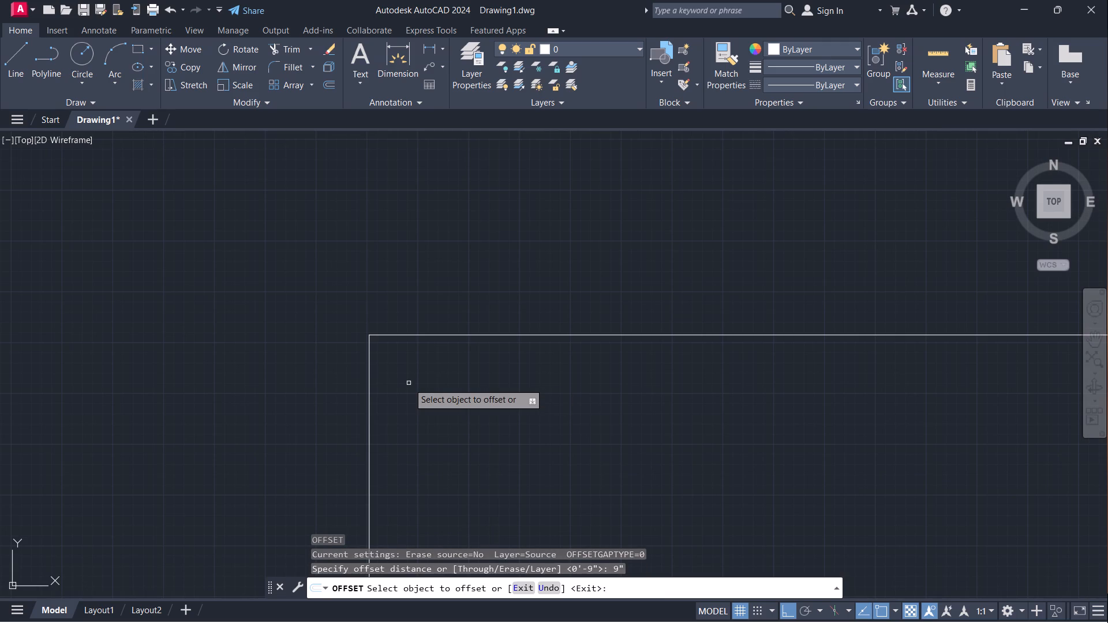
click(459, 333)
click(453, 380)
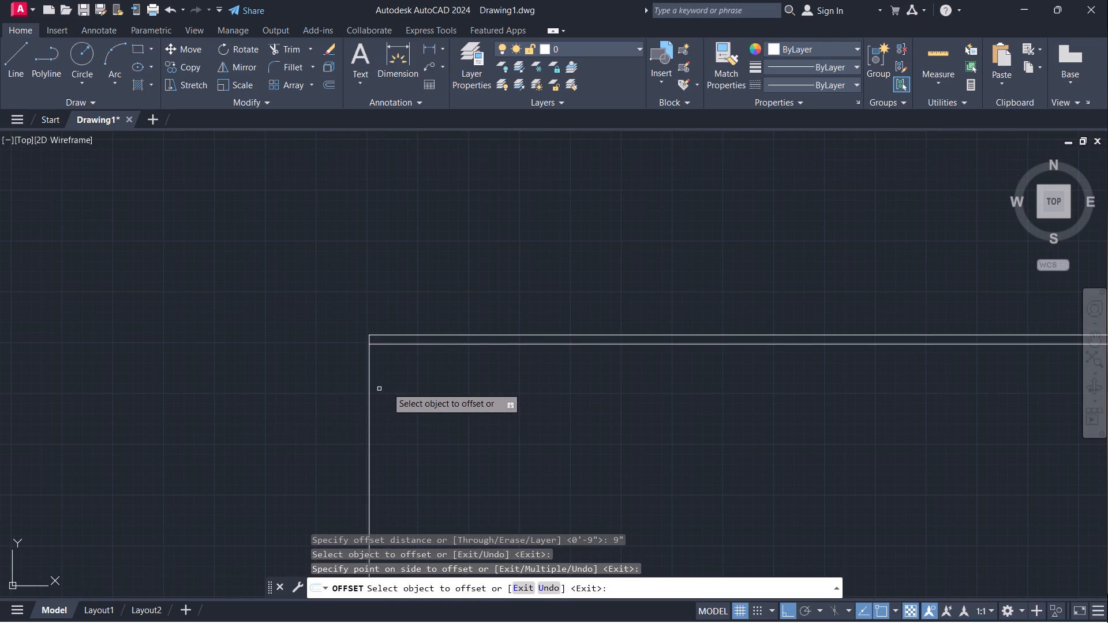
click(368, 393)
click(437, 391)
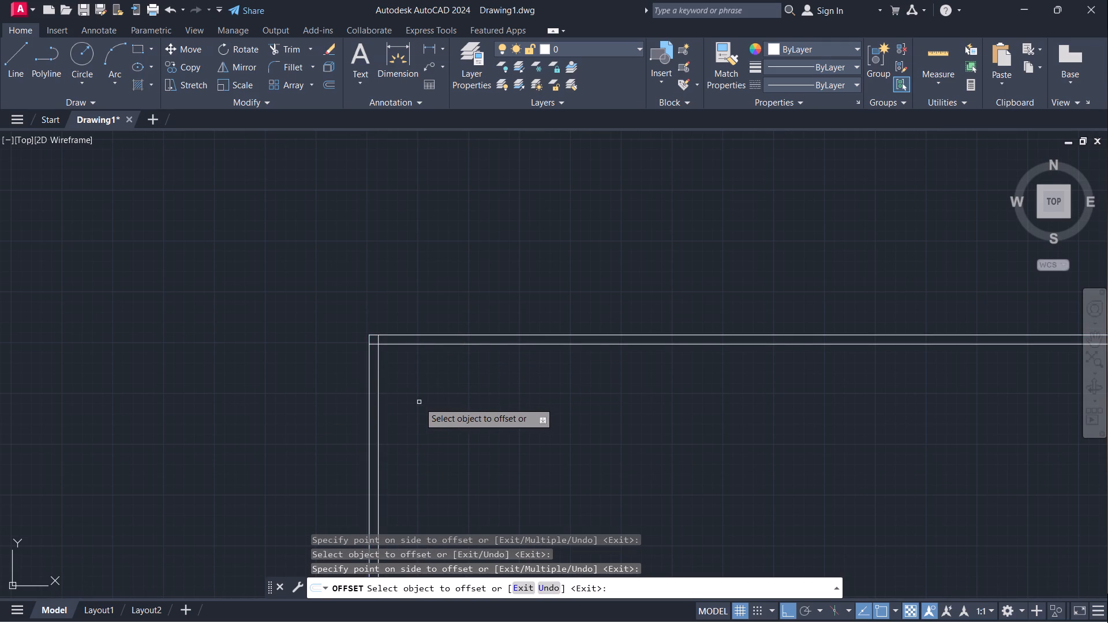
scroll(419, 402, up, 2)
key(space)
Trim the inner wall lines' overlapping ends at the top-left corner to leave a clean double-line corner.
text(TR)
key(Return)
scroll(256, 208, up, 3)
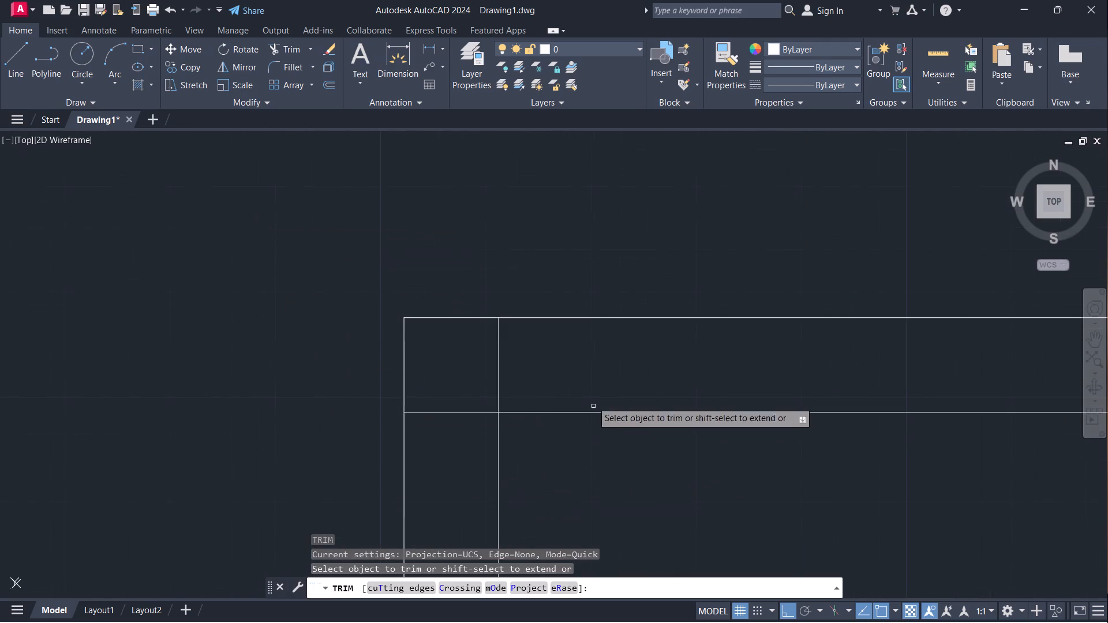
drag(496, 359, 441, 448)
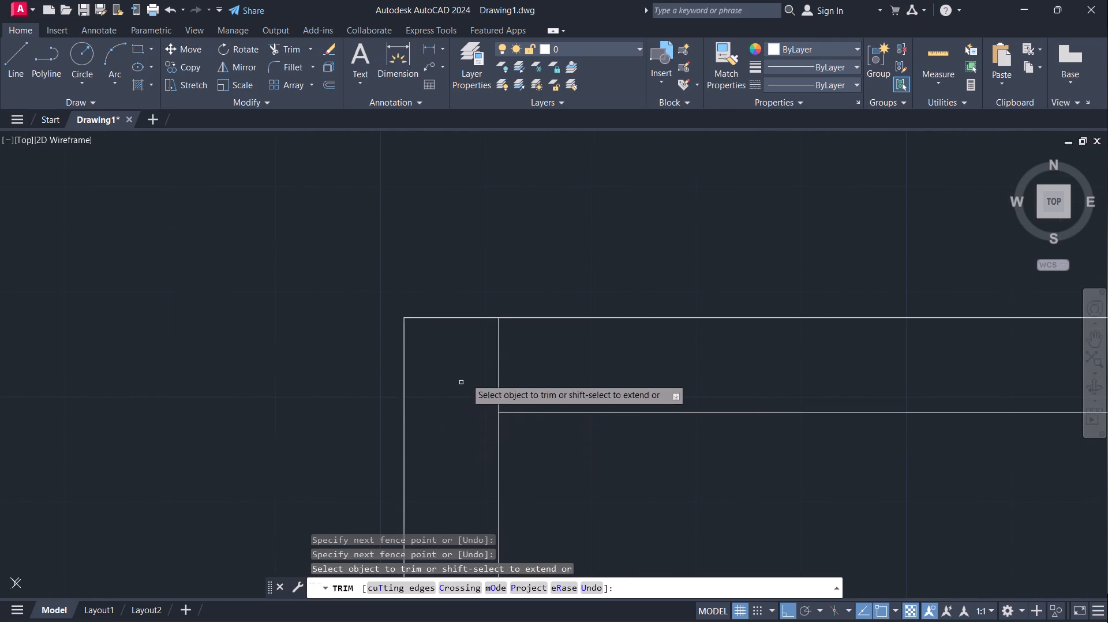
drag(471, 371, 585, 347)
scroll(585, 349, down, 3)
key(space)
scroll(585, 350, down, 2)
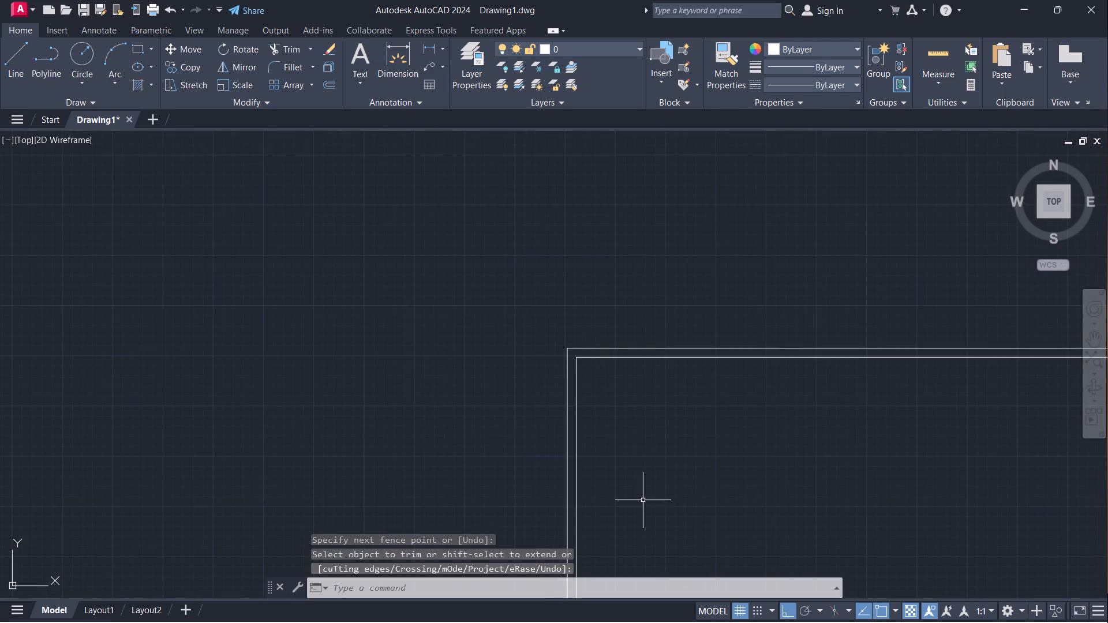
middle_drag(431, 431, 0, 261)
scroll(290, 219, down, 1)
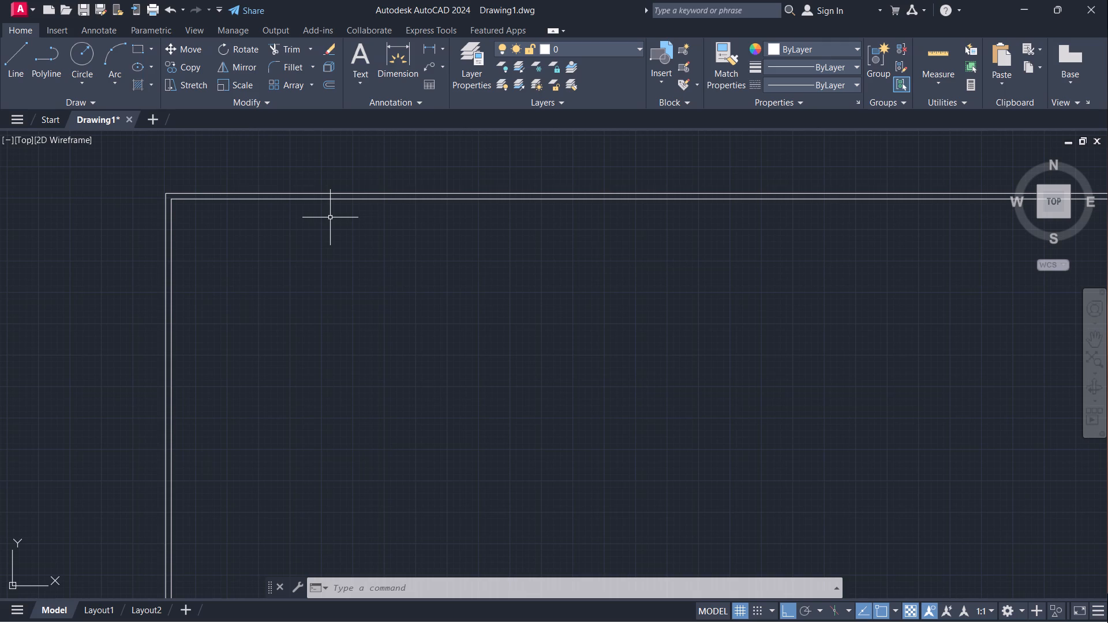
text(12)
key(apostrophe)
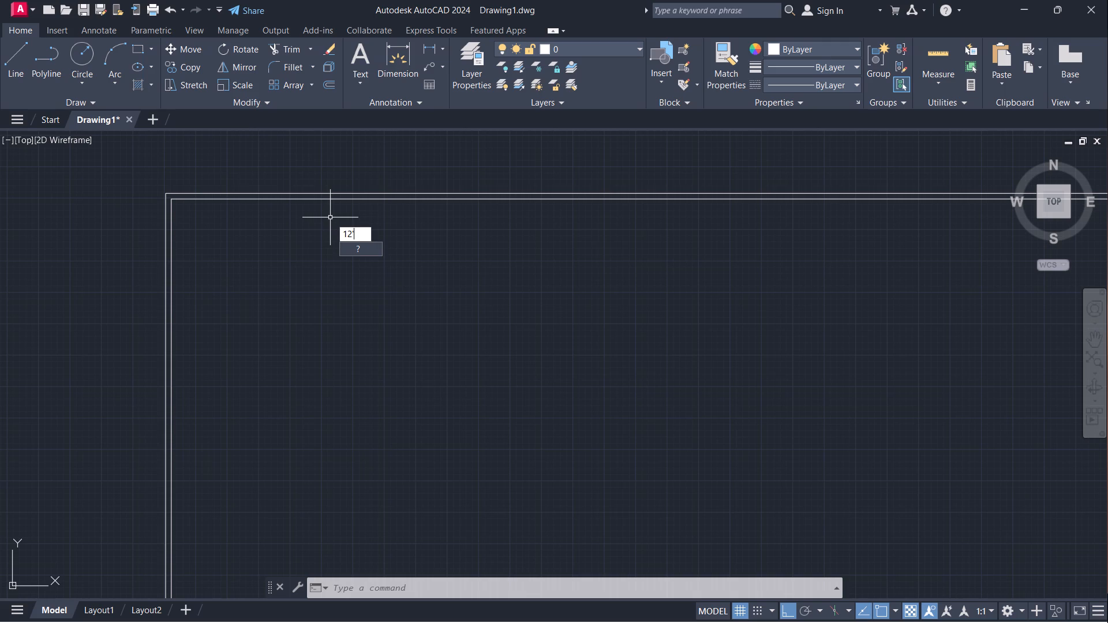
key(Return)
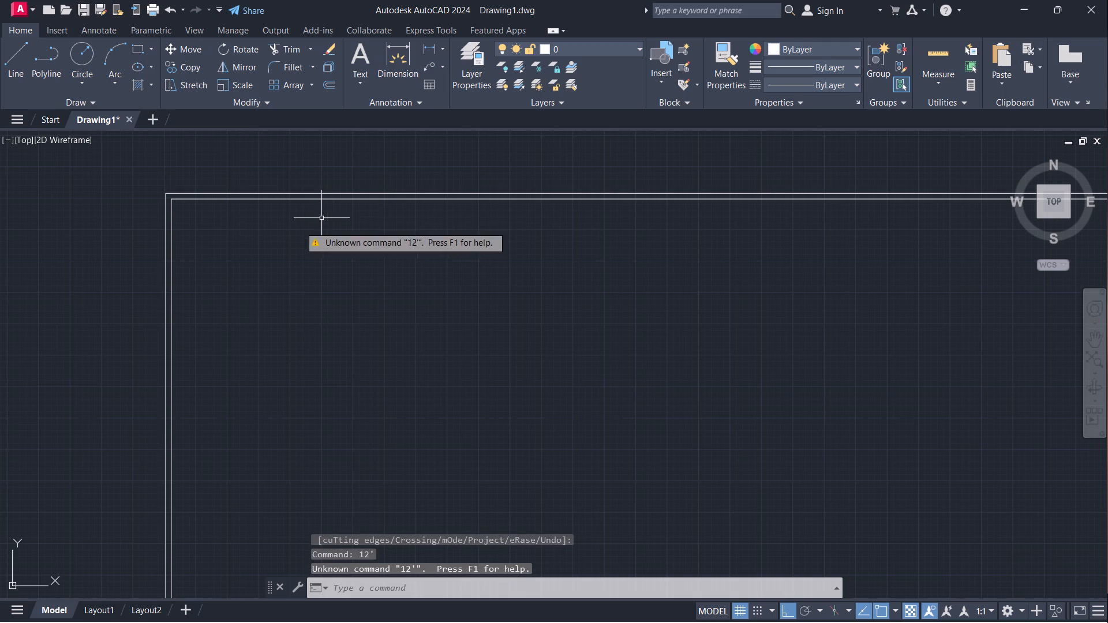
Offset the left wall's inner vertical line 12' toward the inside of the plan.
key(o)
key(Return)
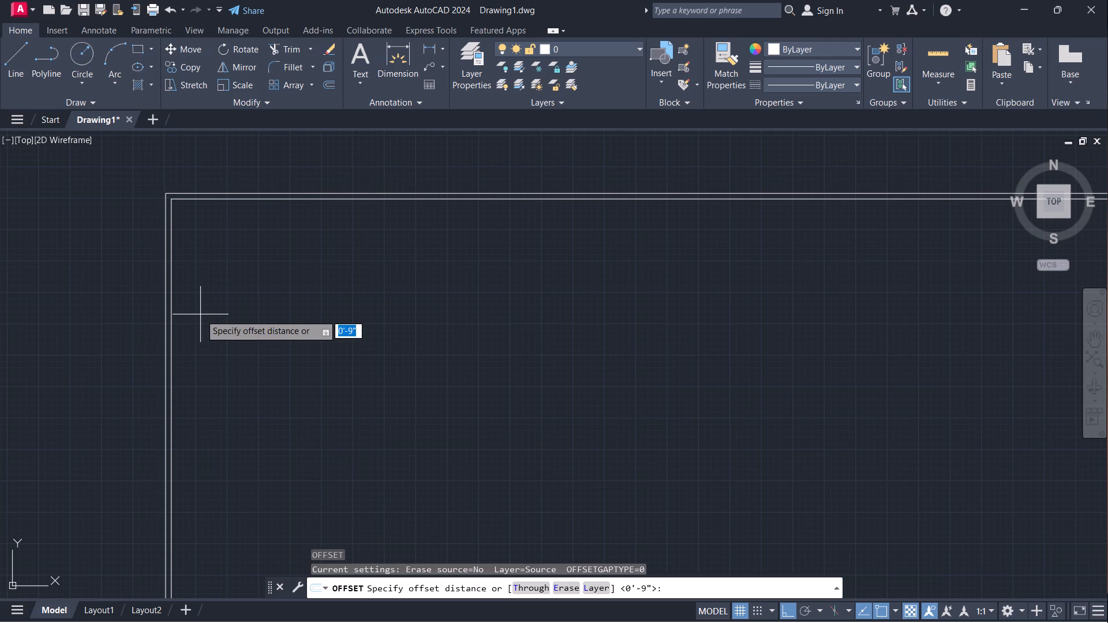
text(12')
key(Return)
click(171, 231)
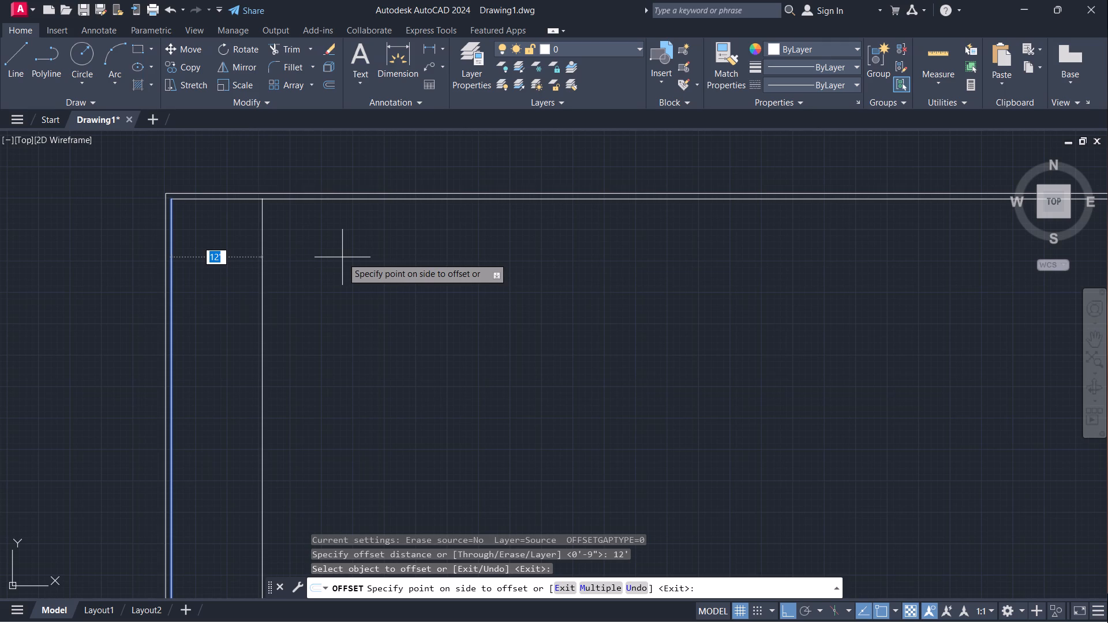
click(342, 257)
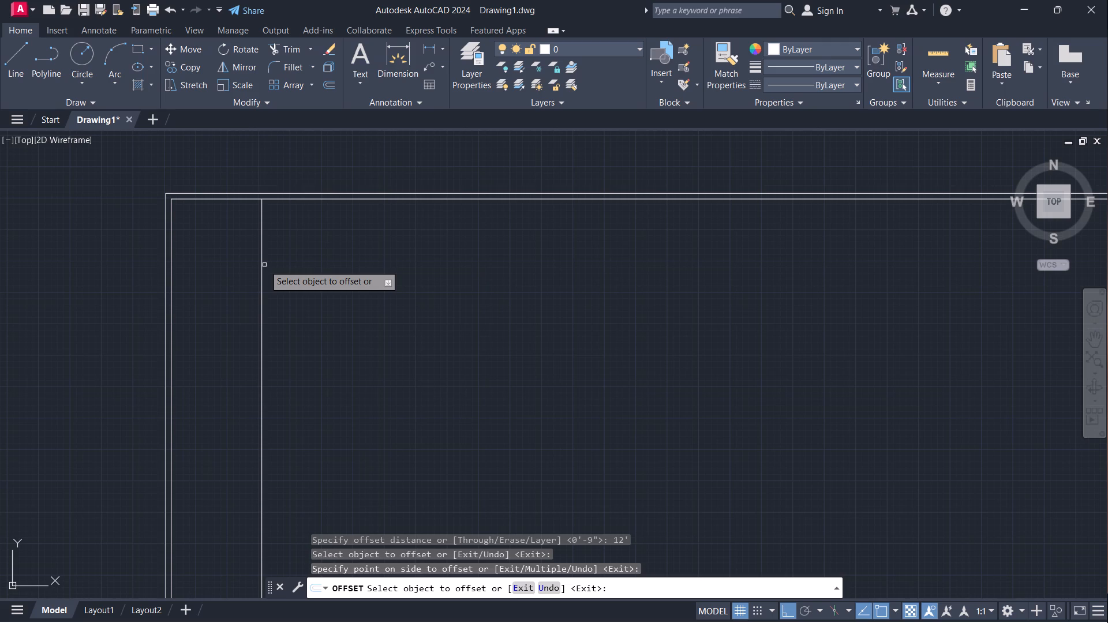
key(space)
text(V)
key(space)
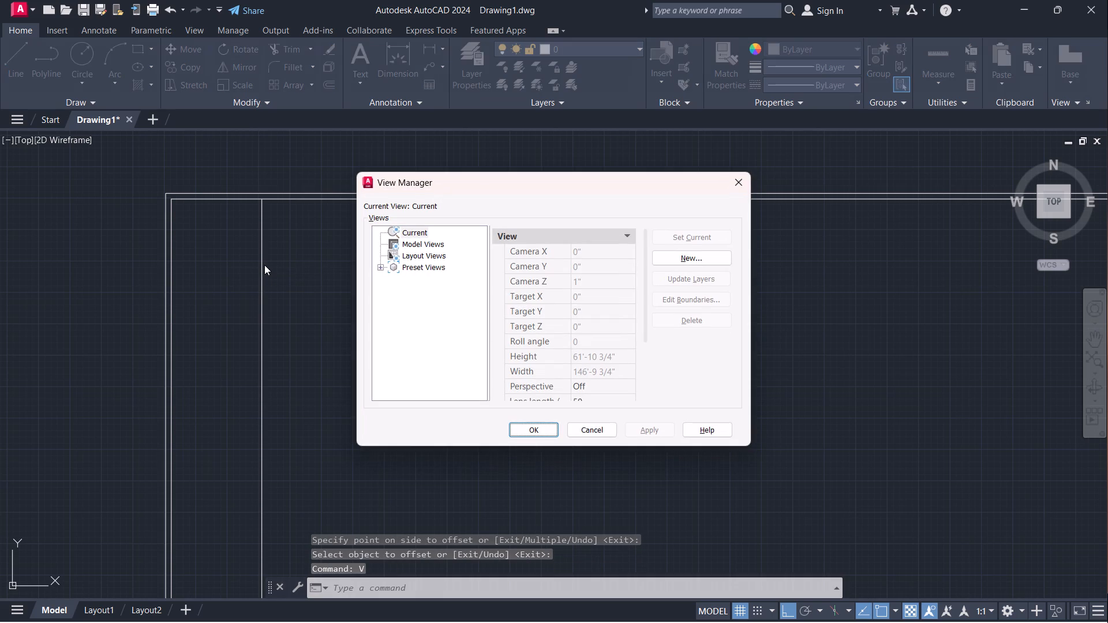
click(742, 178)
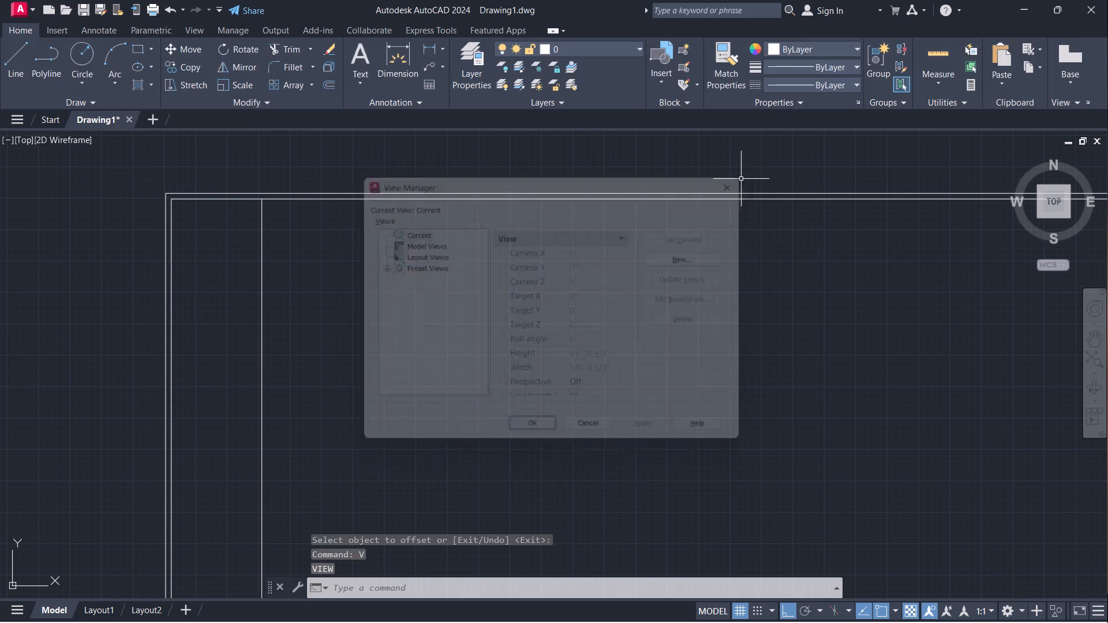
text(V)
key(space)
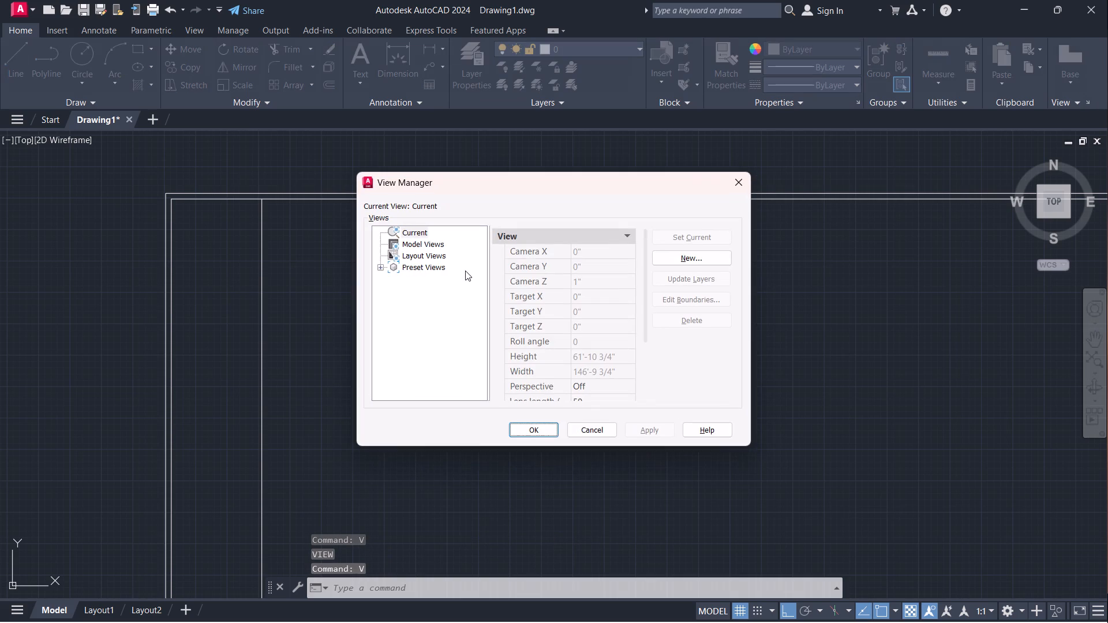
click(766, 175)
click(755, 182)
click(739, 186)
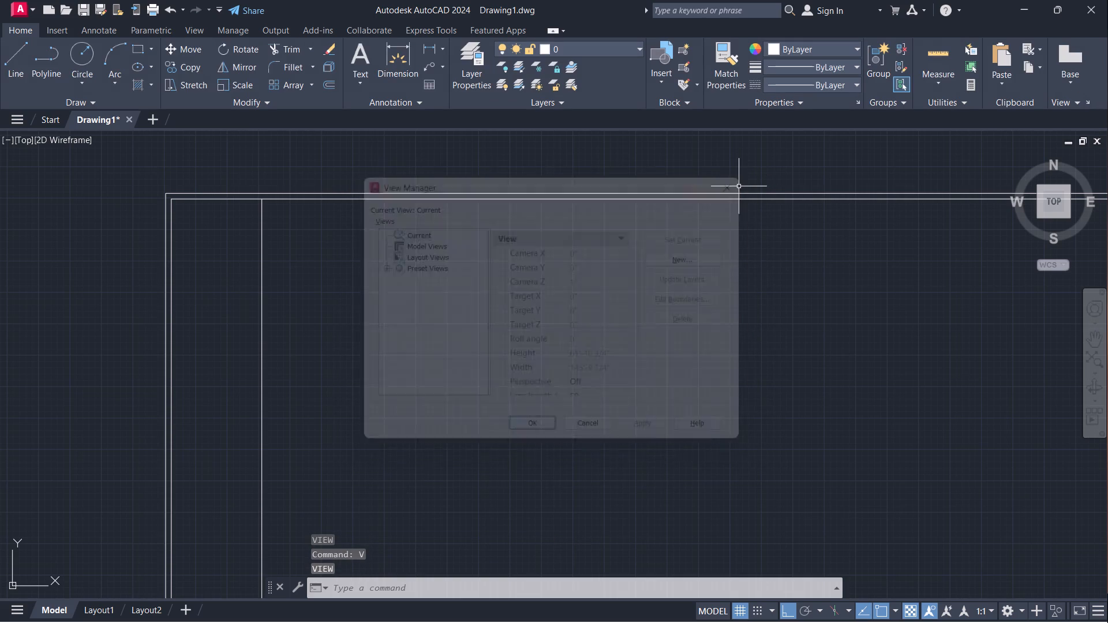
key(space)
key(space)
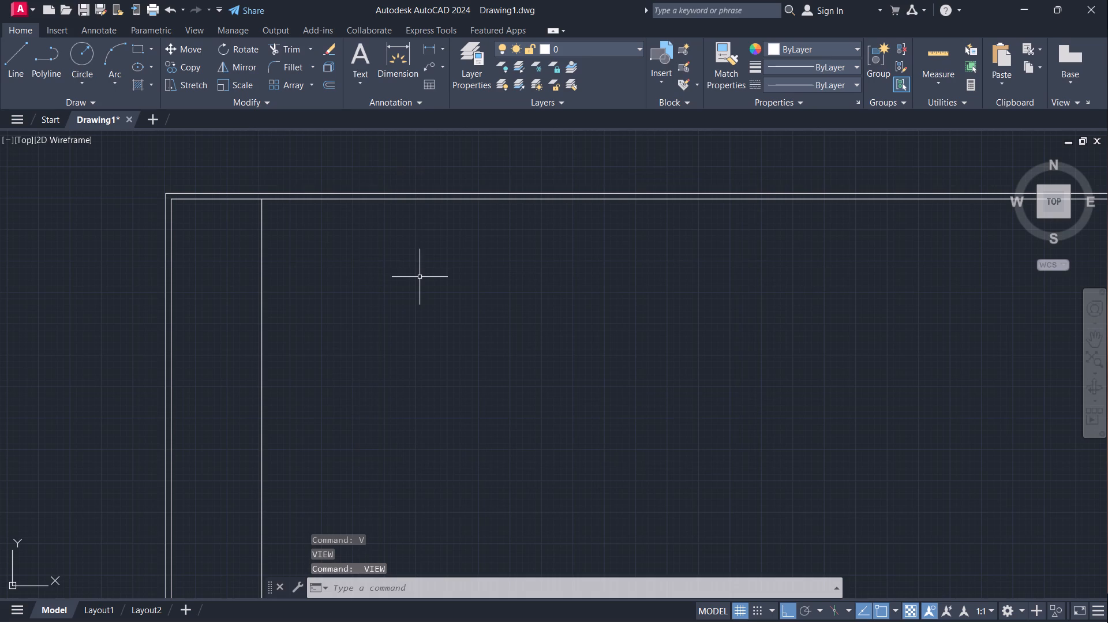
Offset the vertical partition line 4.5" away from the left wall to form a double-line partition.
key(o)
key(Return)
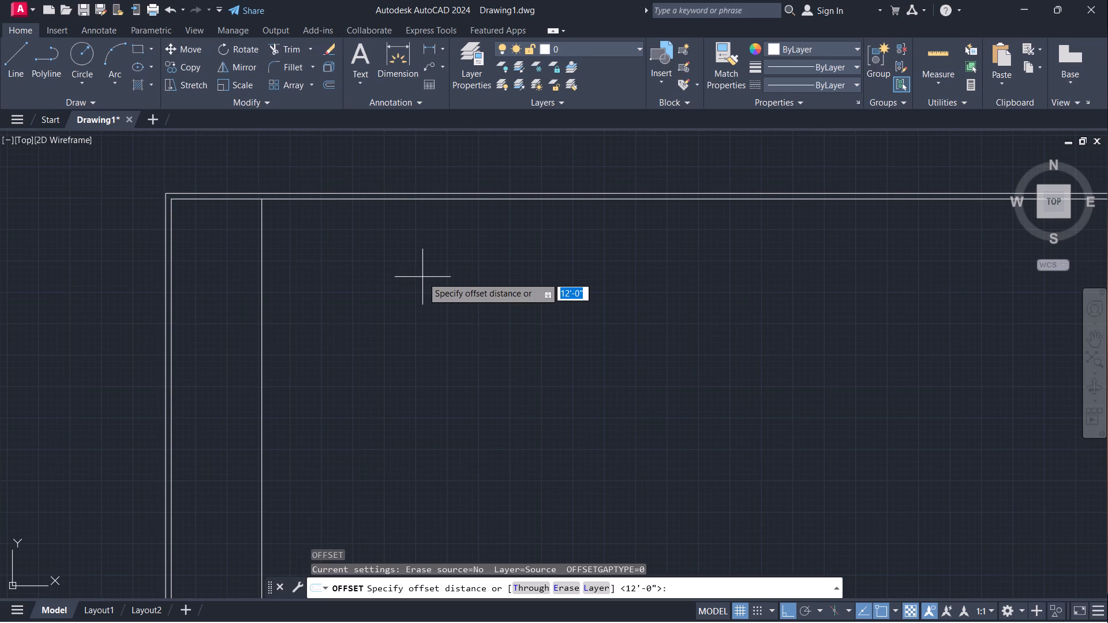
key(4)
text(.5)
key(shift+quotedbl)
key(Return)
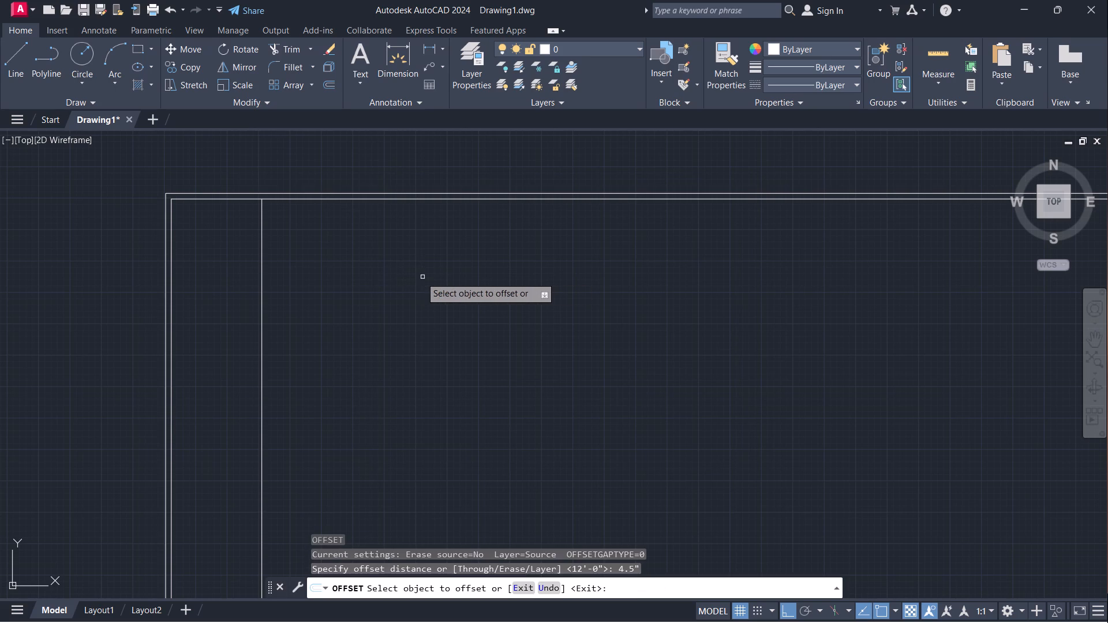
click(261, 226)
click(336, 227)
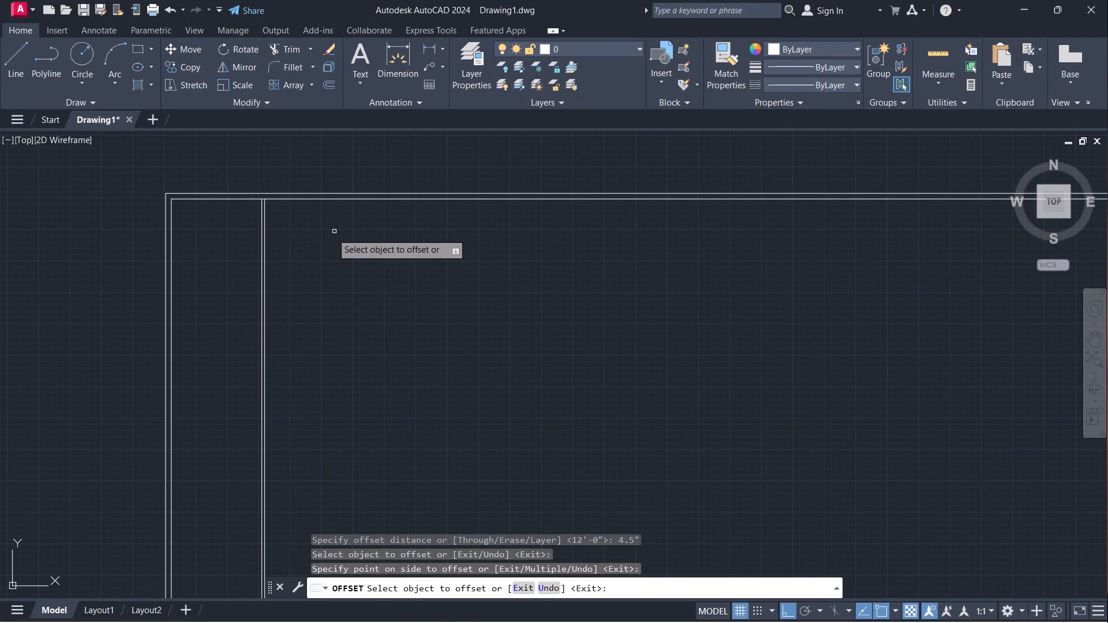
key(space)
Offset the top wall's inner horizontal line 8'3" downward into the plan.
key(space)
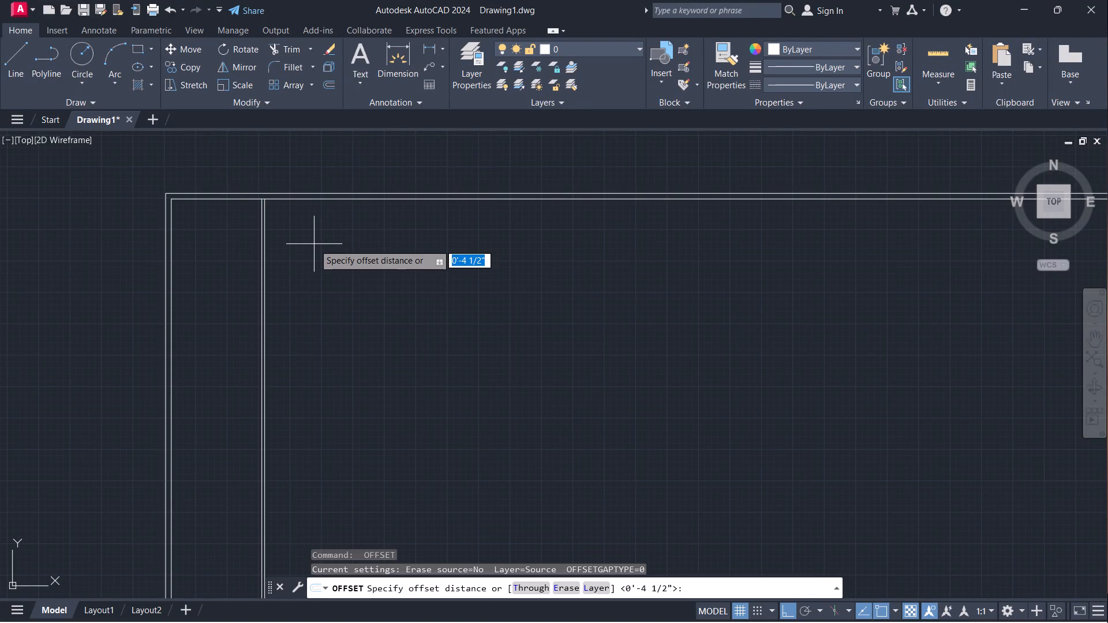
text(8')
text(3")
key(Return)
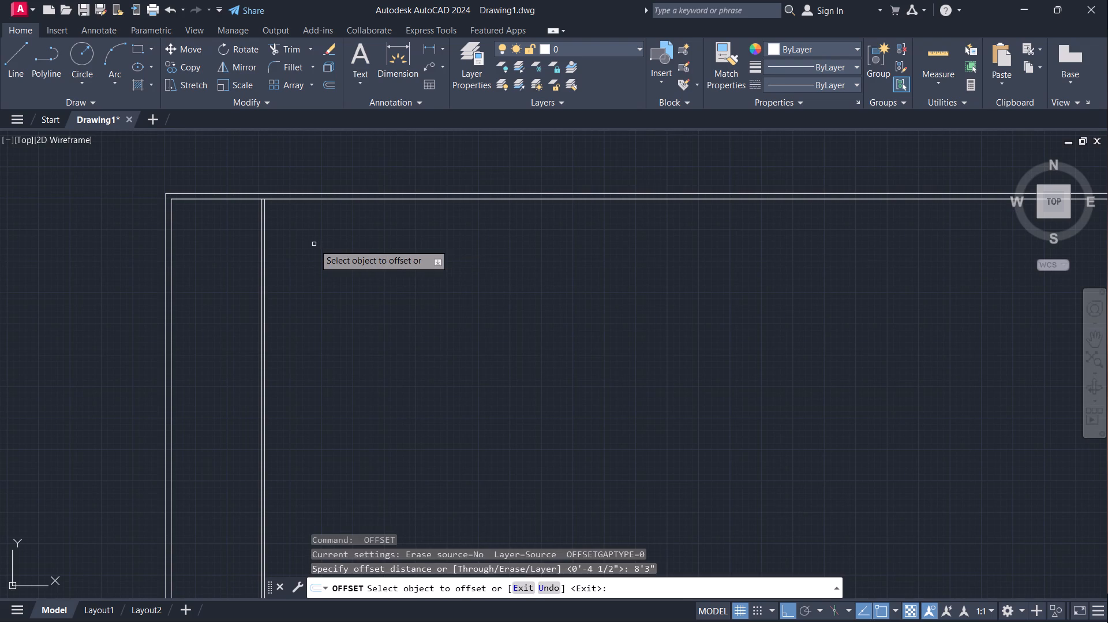
click(210, 200)
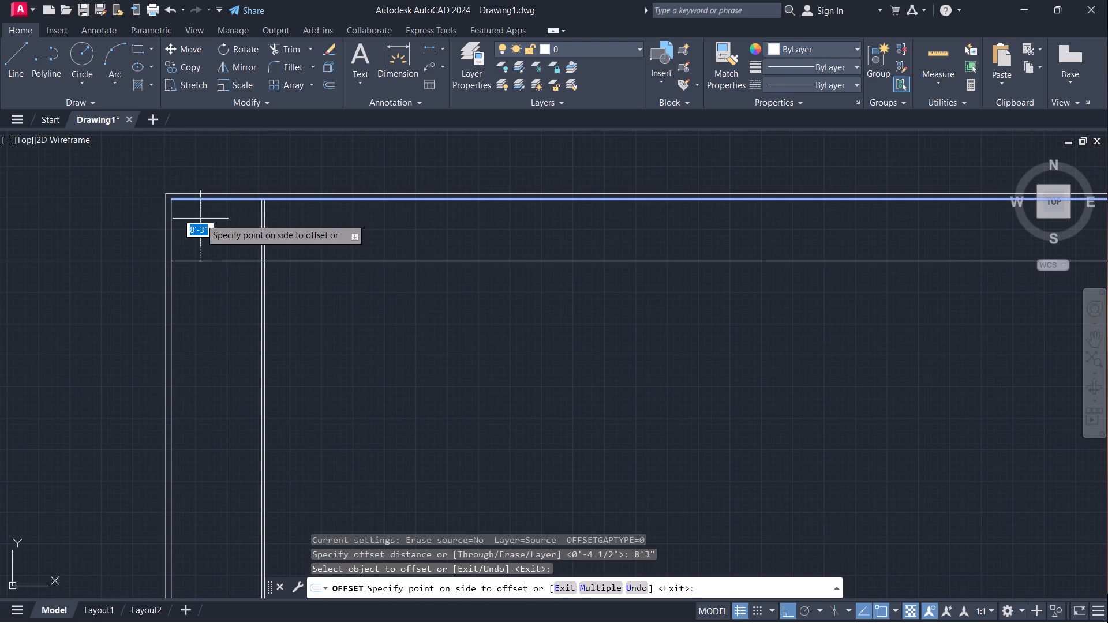
click(200, 219)
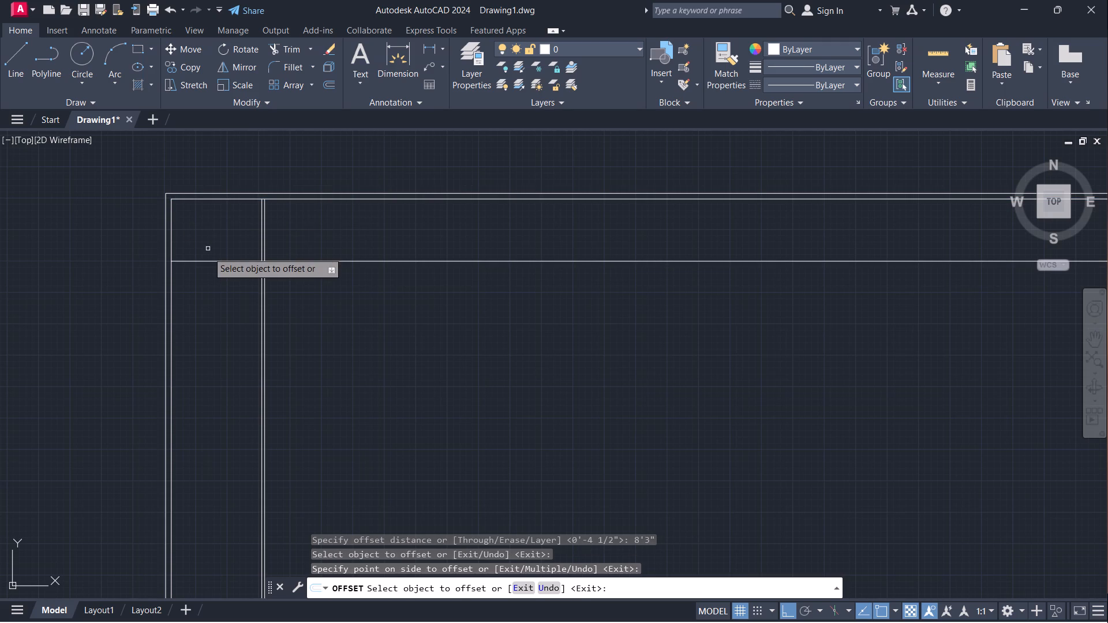
key(space)
Offset the new horizontal line below the top wall 4.5" downward to form a double-line partition.
key(space)
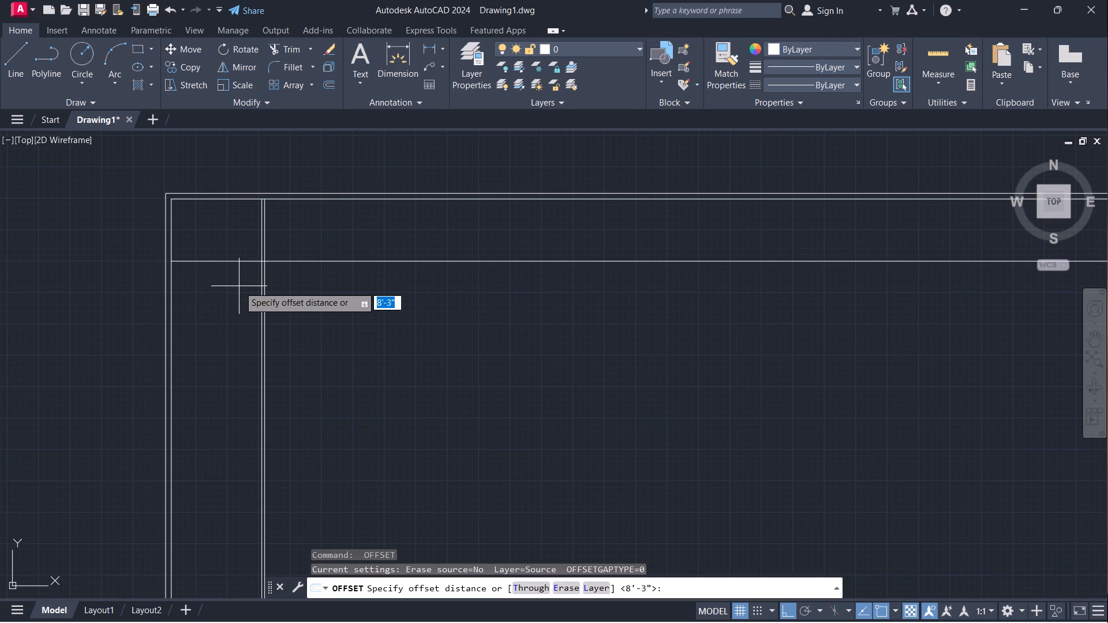
key(4)
key(period)
key(5)
key(shift+quotedbl)
key(Return)
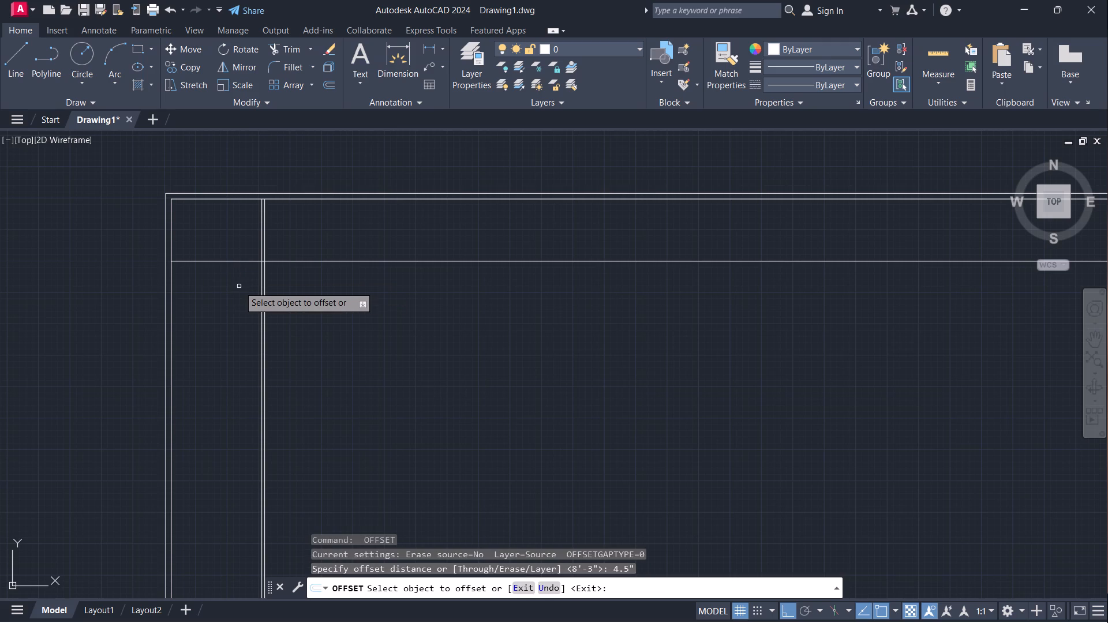
click(233, 262)
click(233, 295)
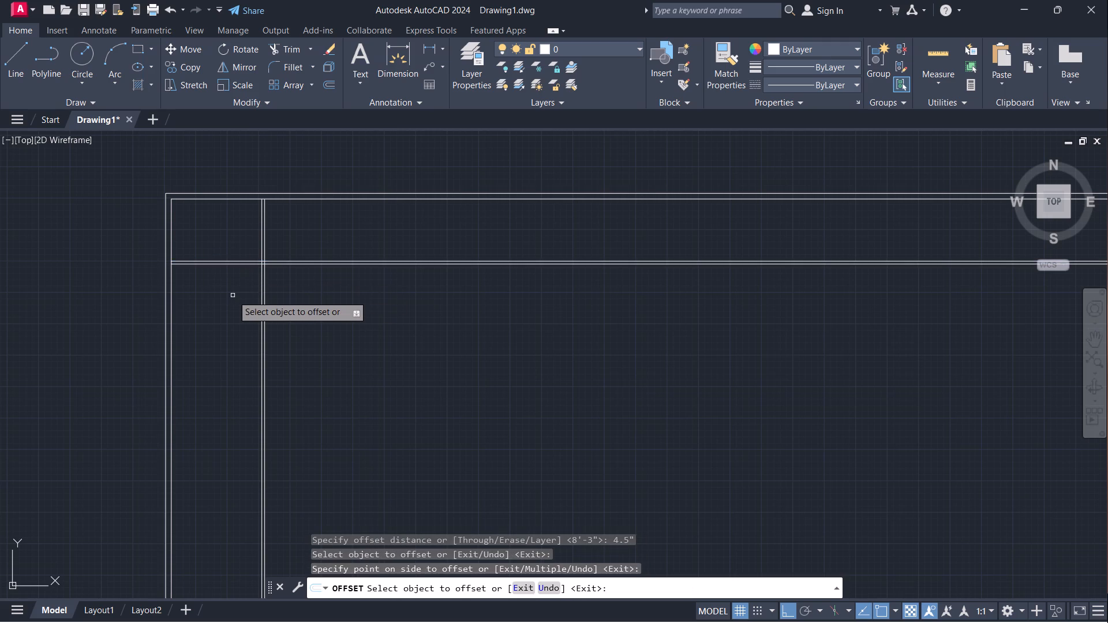
key(space)
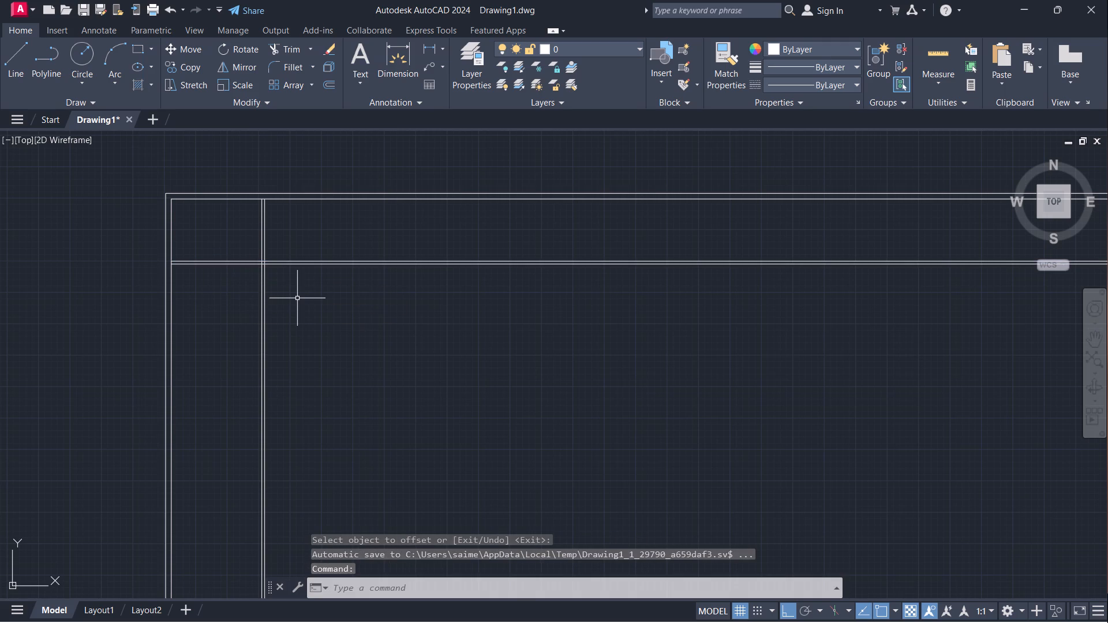
Trim away both vertical partition lines below the horizontal double-line partition with a fence.
text(TR)
key(Return)
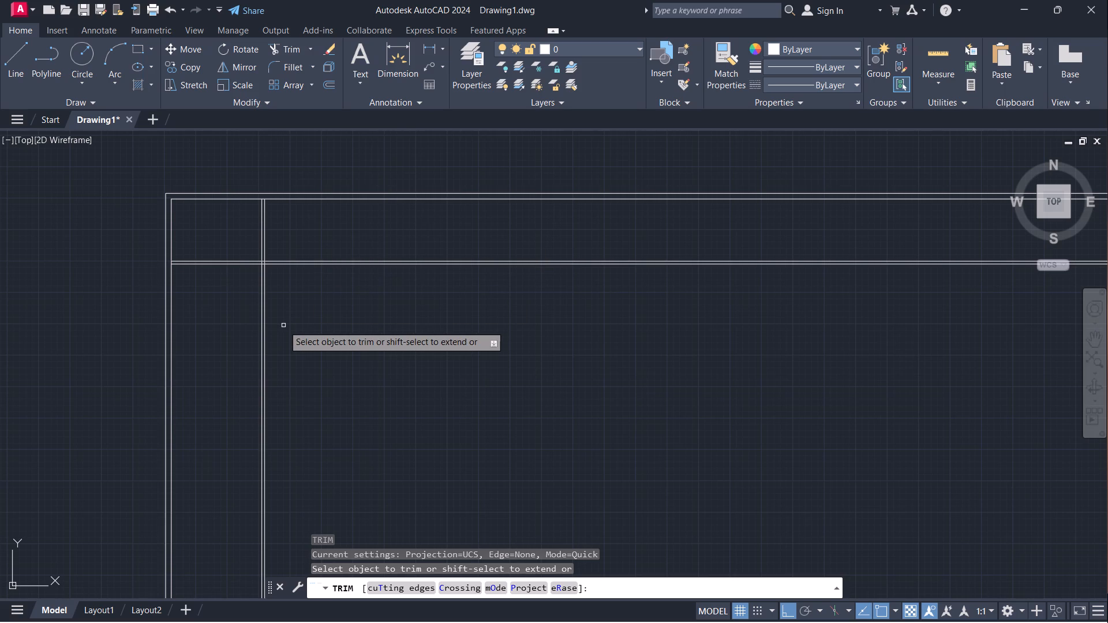
drag(218, 344, 342, 316)
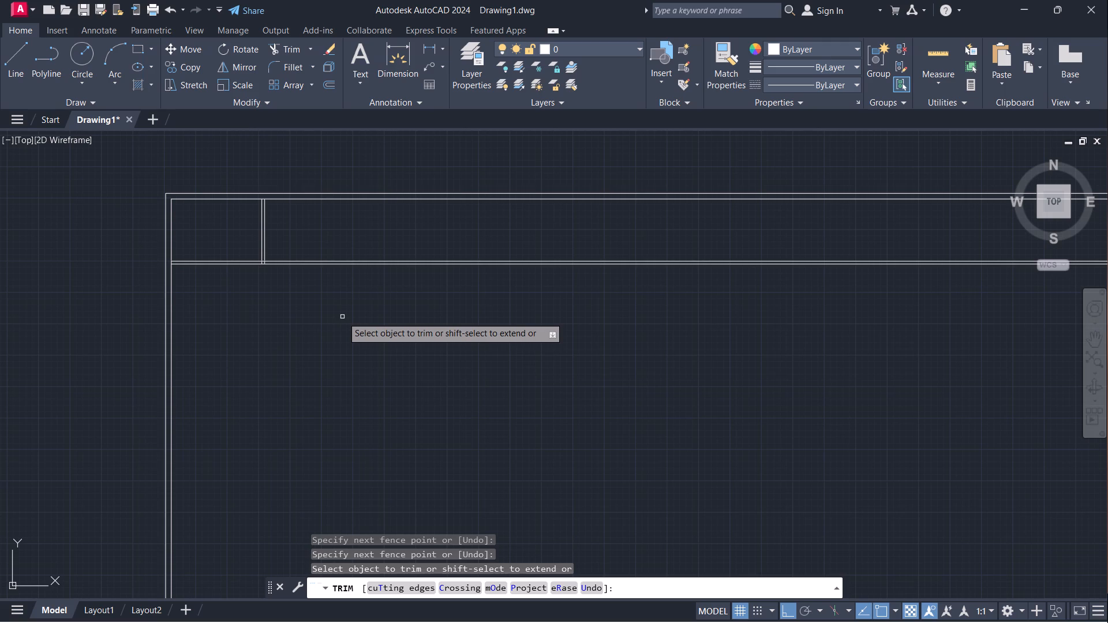
key(space)
key(space)
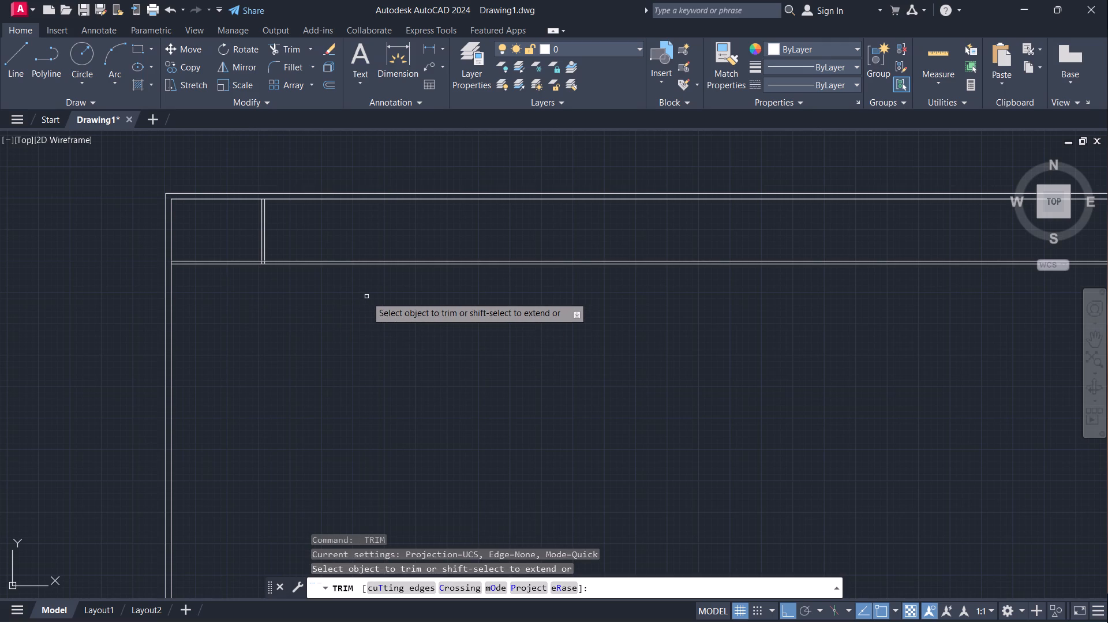
key(Escape)
Offset the first vertical partition's right-hand line 12' to the right to set the second room's width.
key(o)
key(Return)
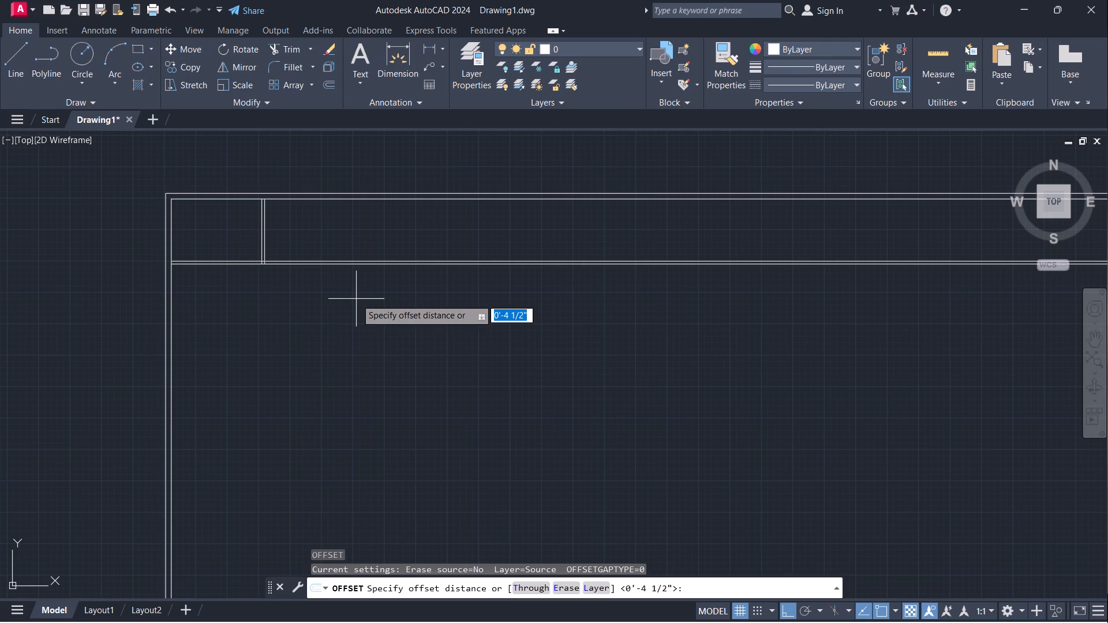
text(12)
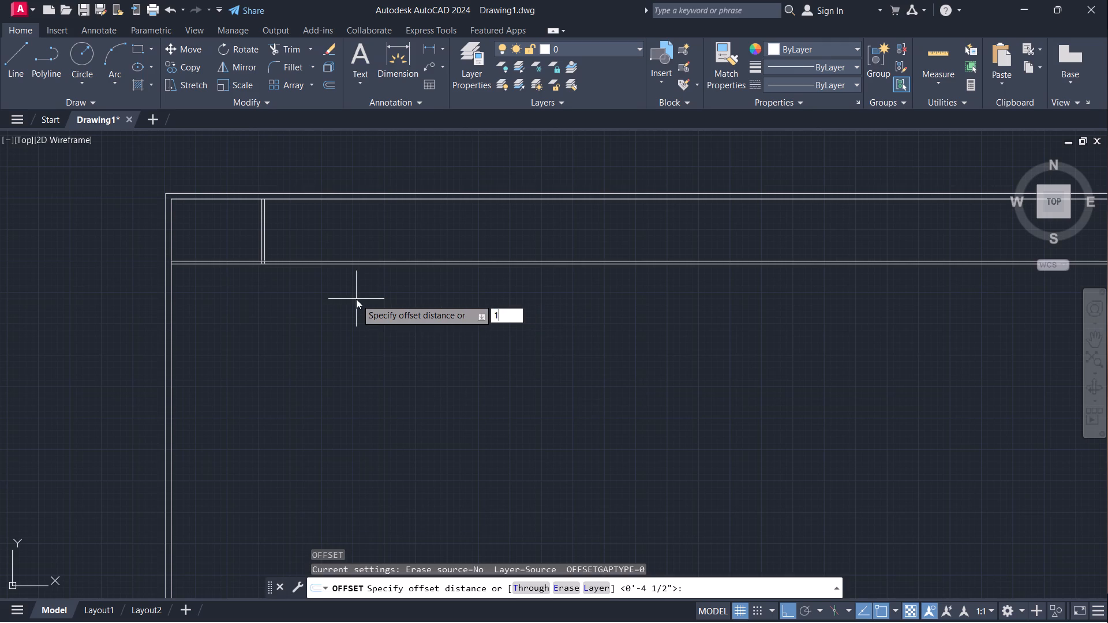
key(apostrophe)
key(Return)
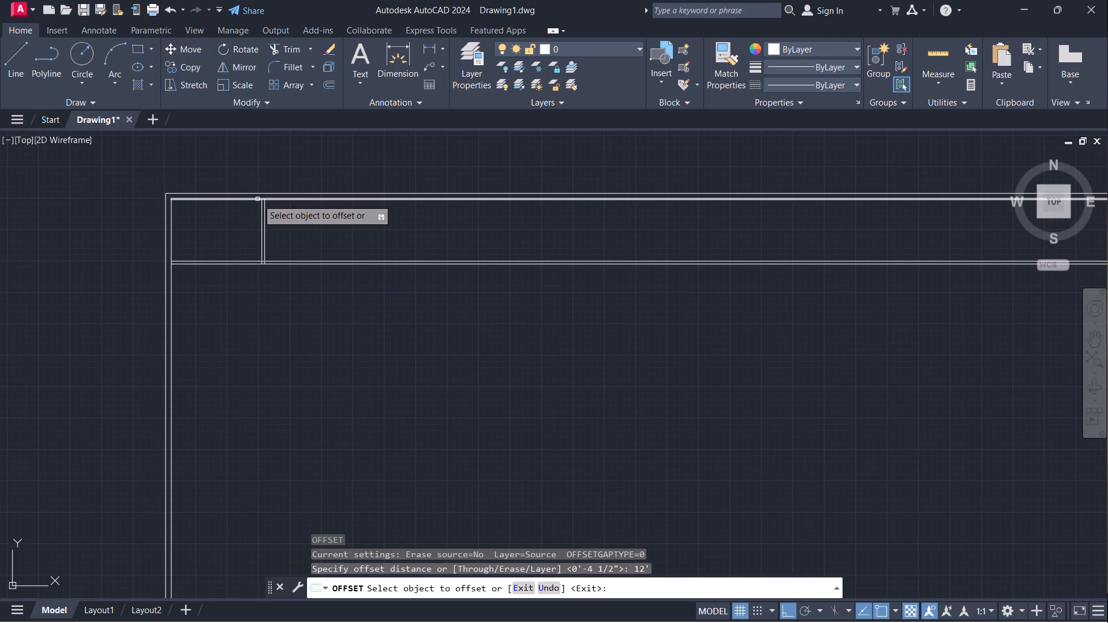
scroll(264, 224, up, 3)
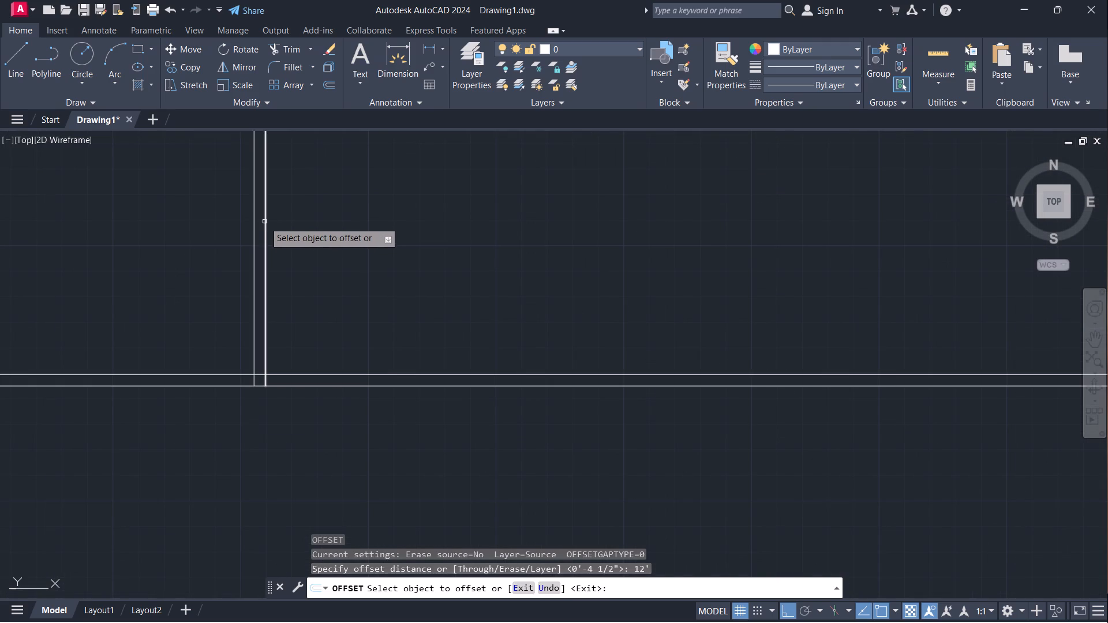
click(265, 222)
click(432, 243)
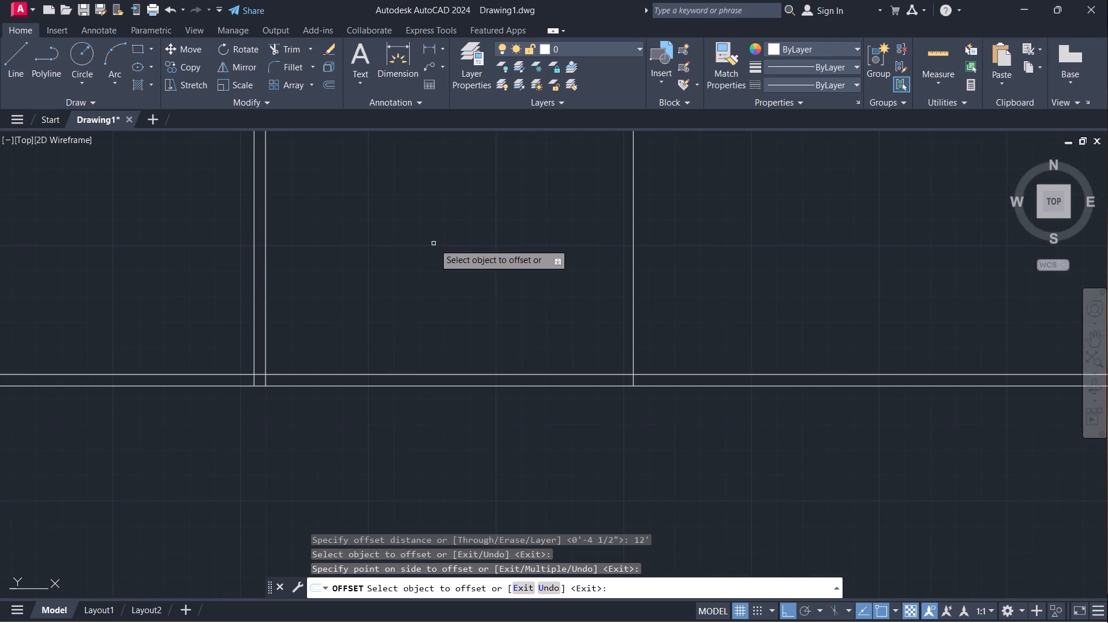
key(space)
Offset the second room's right boundary line 4.5" to the right to form the second double-line vertical partition.
key(space)
text(4.6)
key(BackSpace)
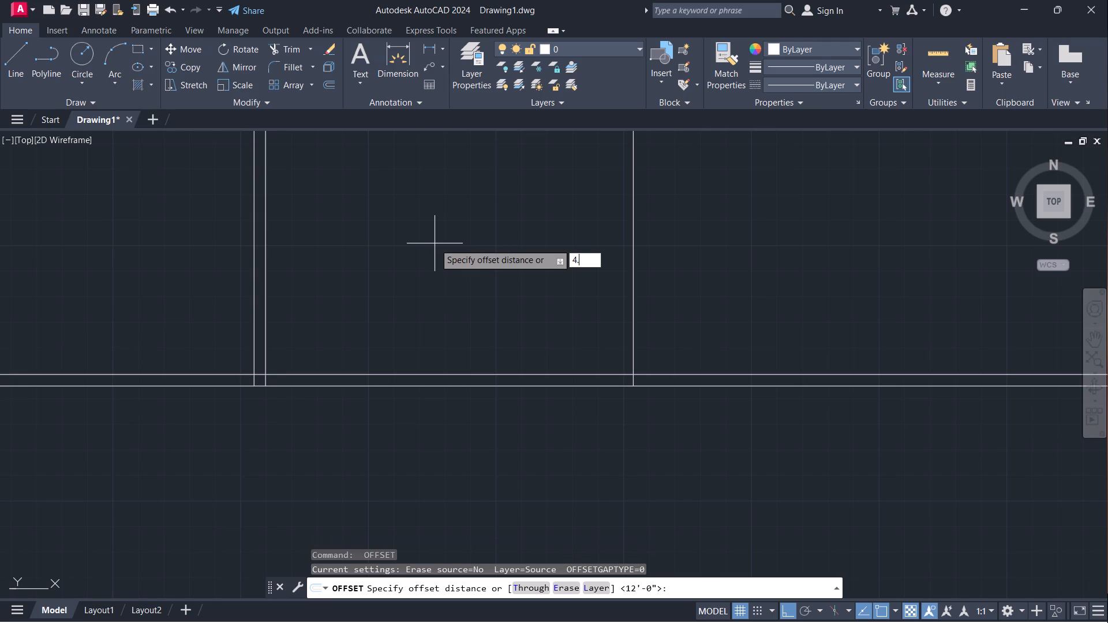
key(5)
key(shift+quotedbl)
key(BackSpace)
key(BackSpace)
text(5")
key(Return)
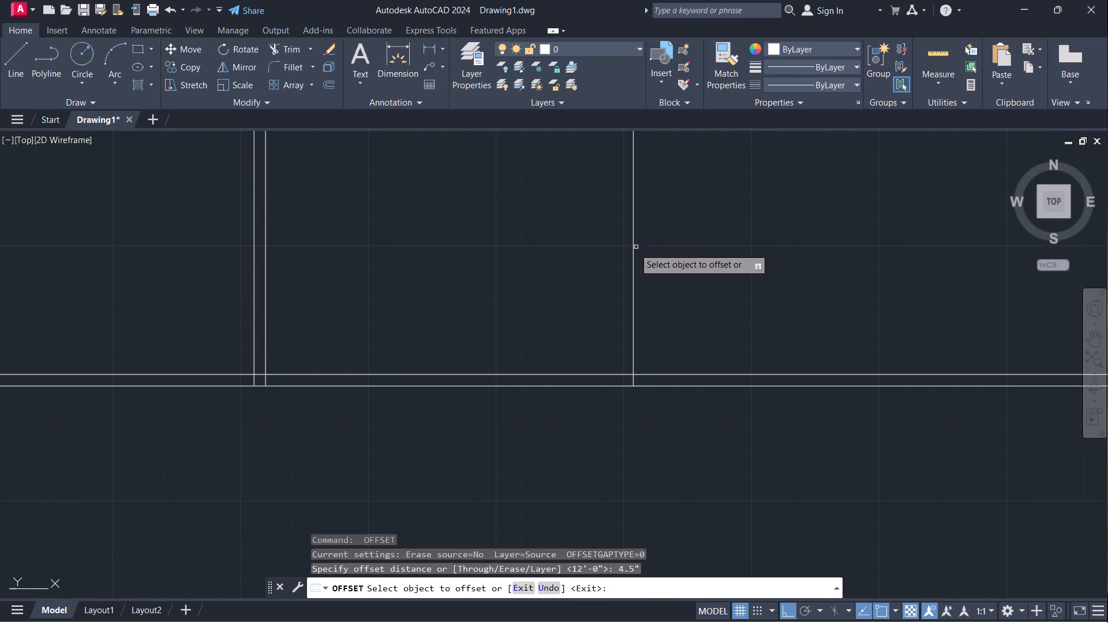
click(632, 249)
click(668, 249)
scroll(654, 252, down, 2)
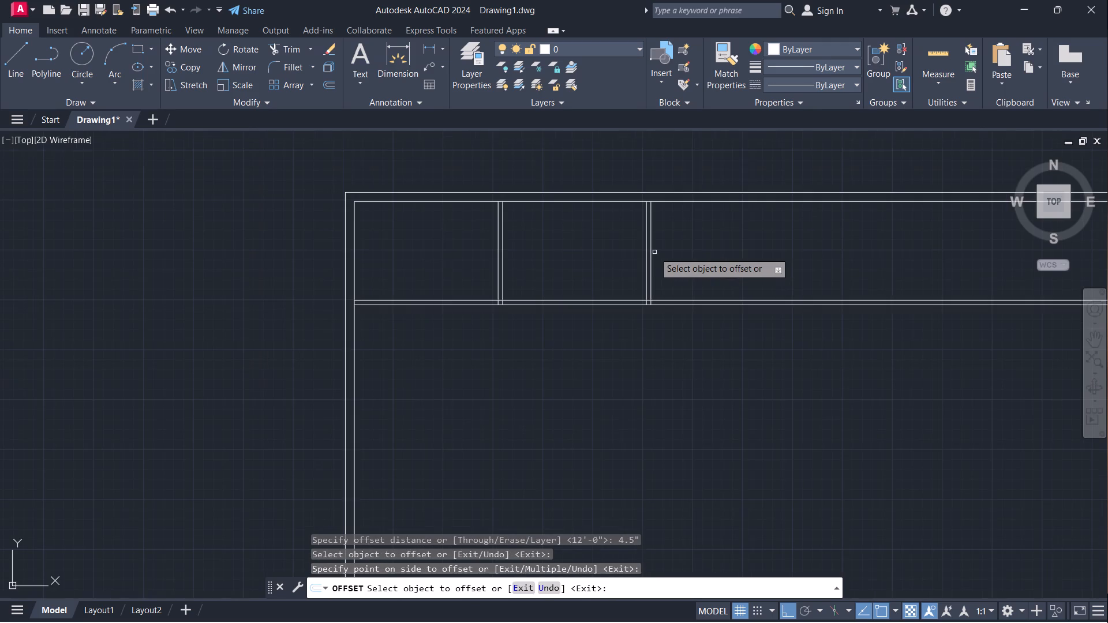
middle_drag(650, 254, 470, 302)
key(space)
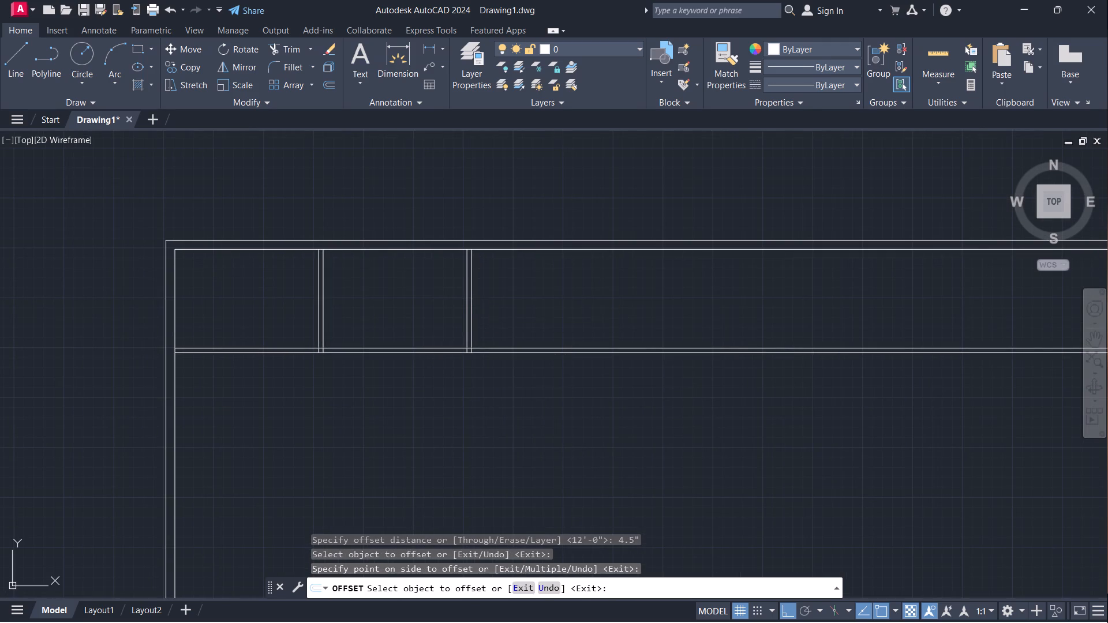
Offset the second vertical partition's right-hand line 12' to the right to set the third room's width.
key(space)
text(12')
key(Return)
scroll(489, 303, up, 2)
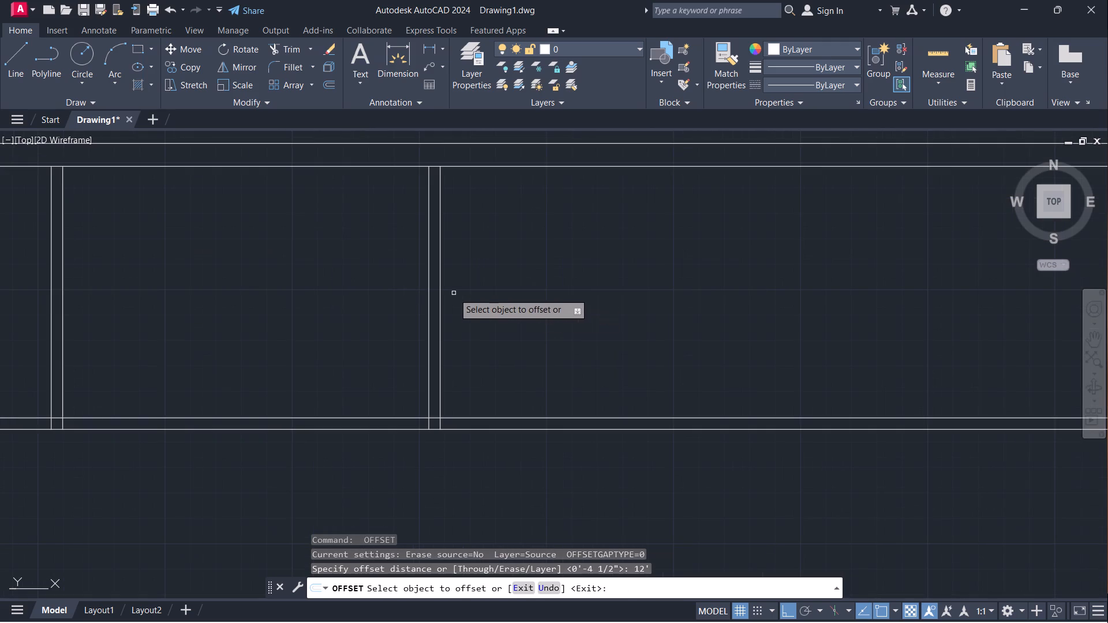
click(440, 303)
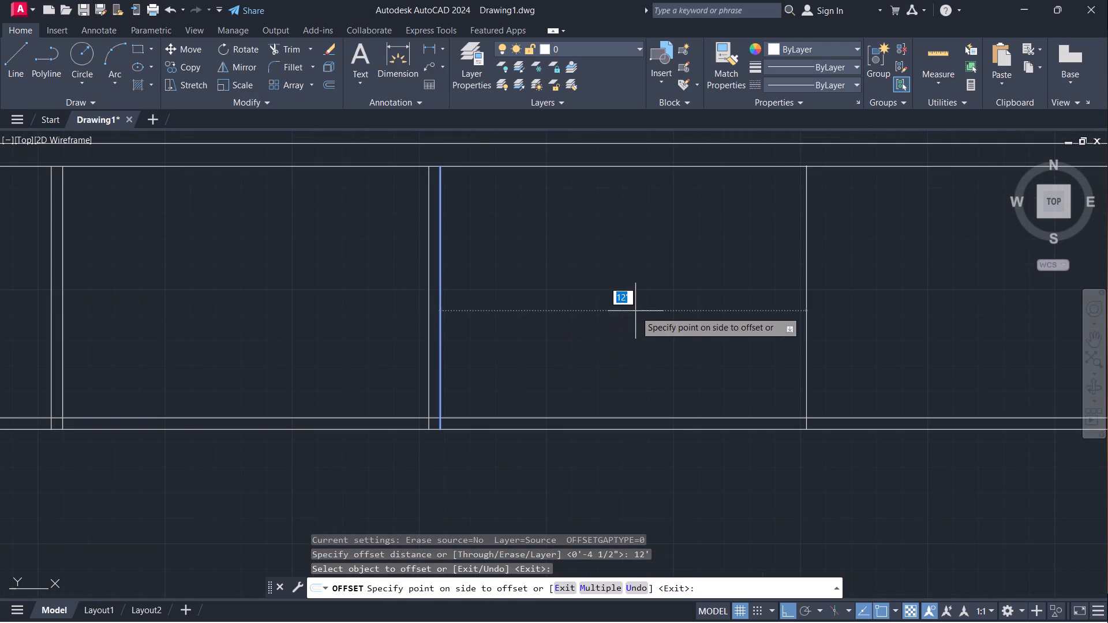
click(635, 310)
key(space)
Offset the third room's right boundary line 4.5" to the right to form the third double-line vertical partition.
key(space)
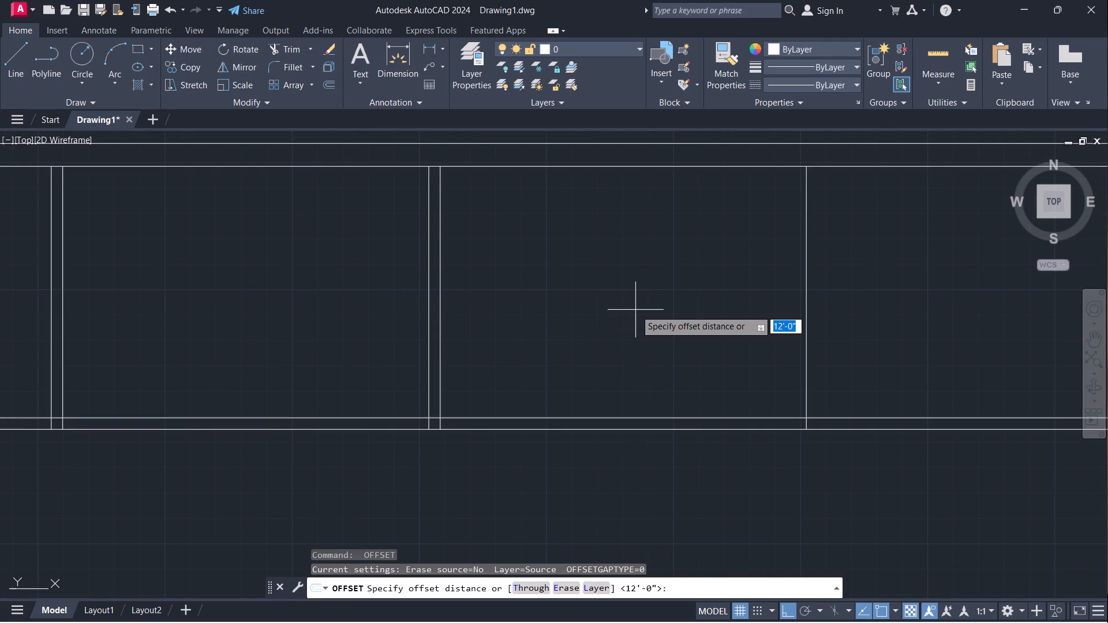
key(4)
key(period)
key(5)
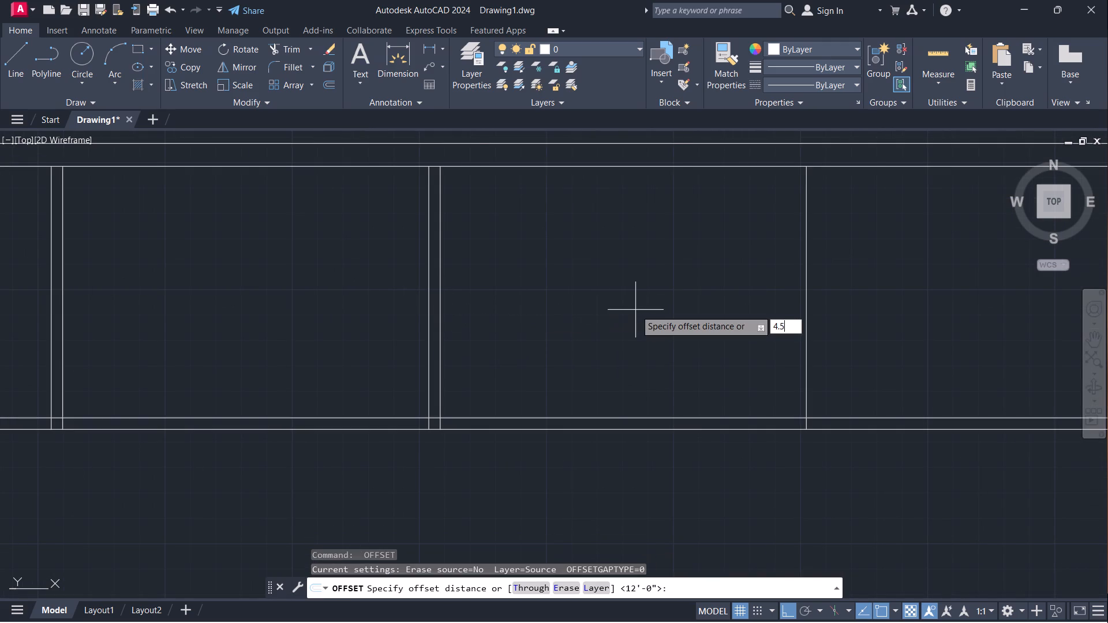
key(shift+quotedbl)
key(Return)
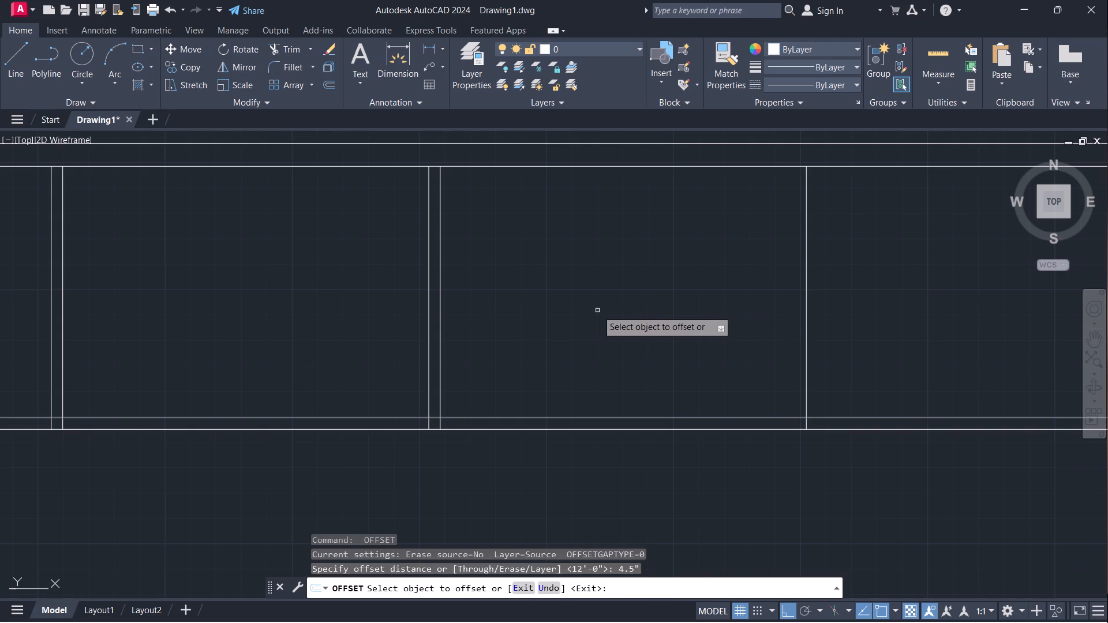
click(806, 337)
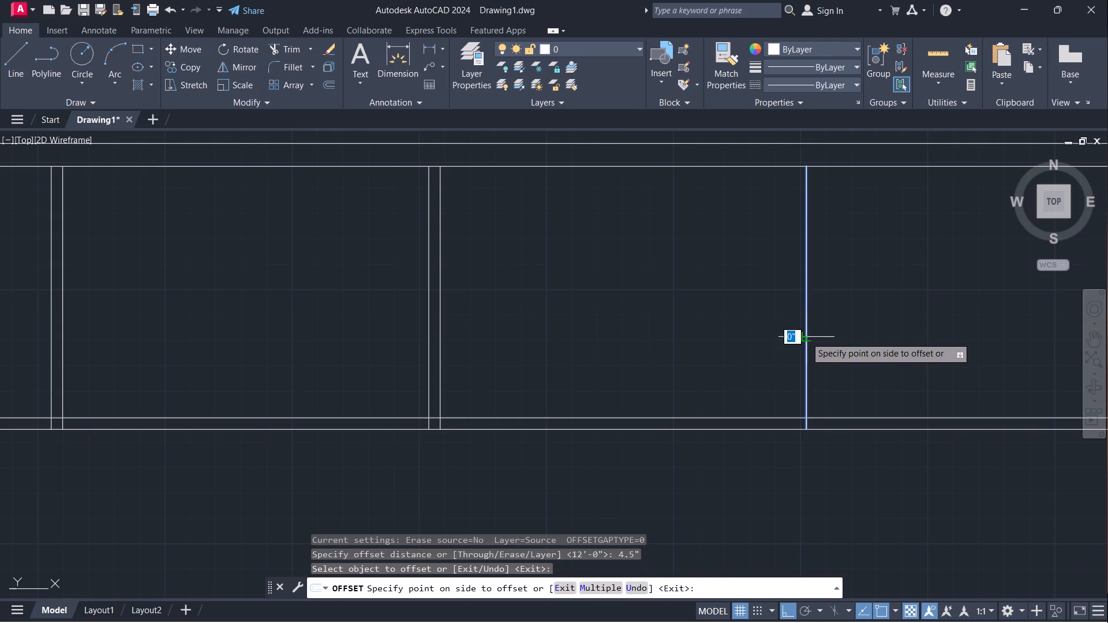
click(950, 351)
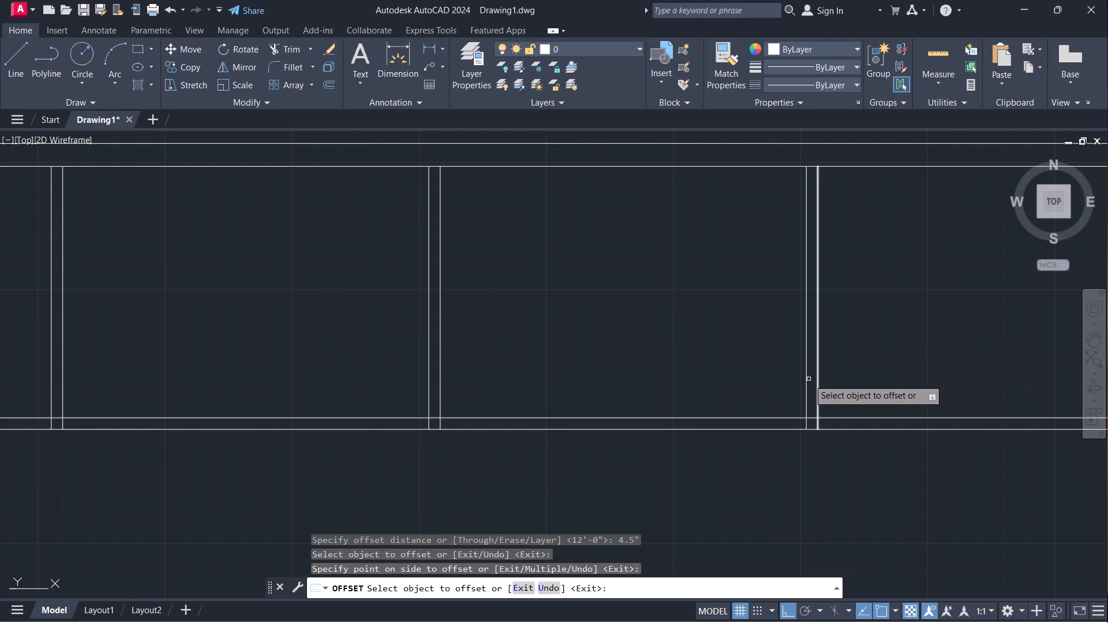
click(807, 377)
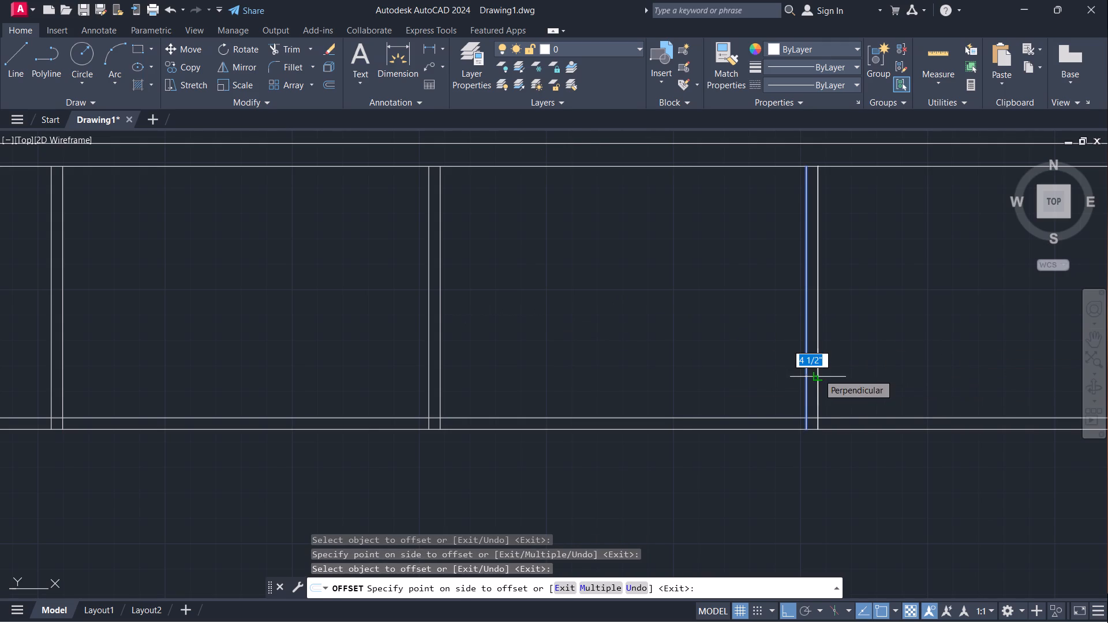
click(819, 373)
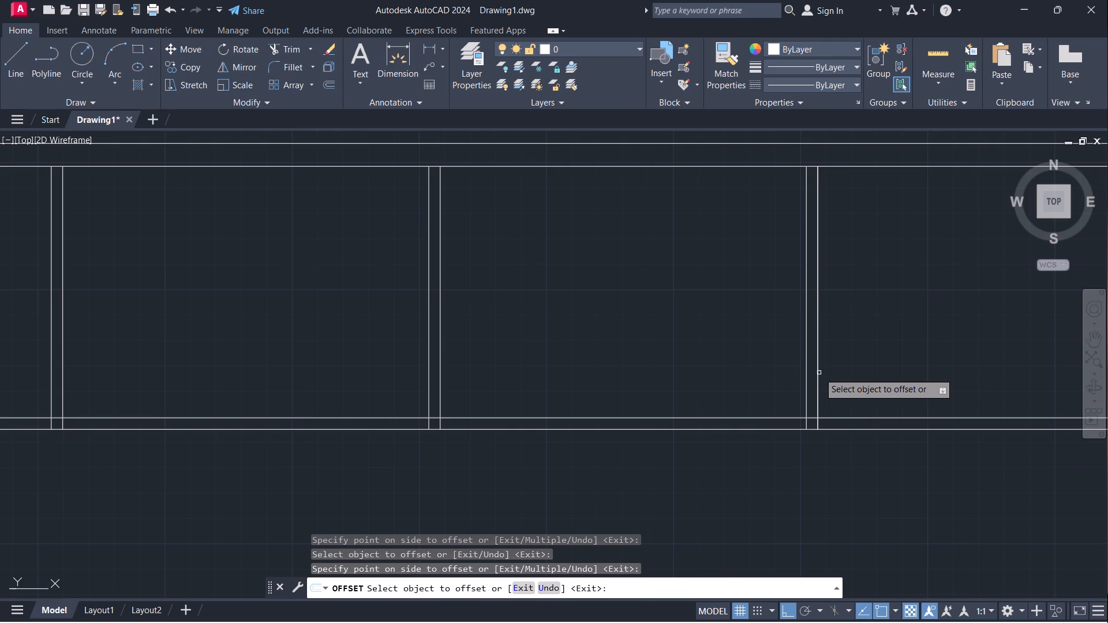
key(space)
Offset the third vertical partition's right-hand line 19' to the right to set the fourth room's width.
scroll(758, 375, down, 2)
middle_drag(538, 443, 458, 328)
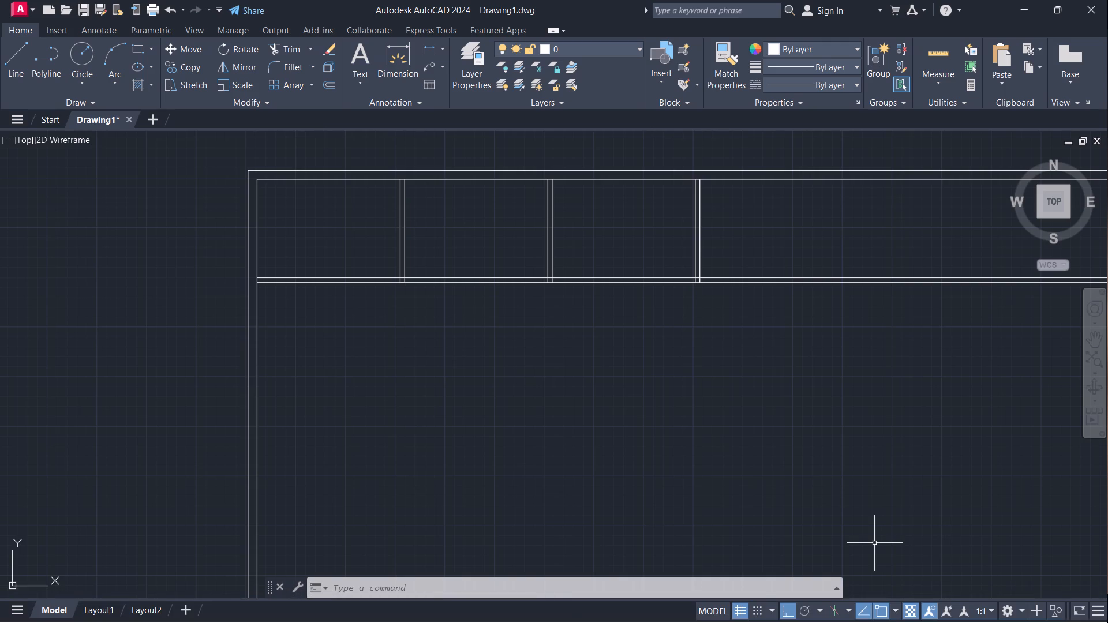
key(space)
key(1)
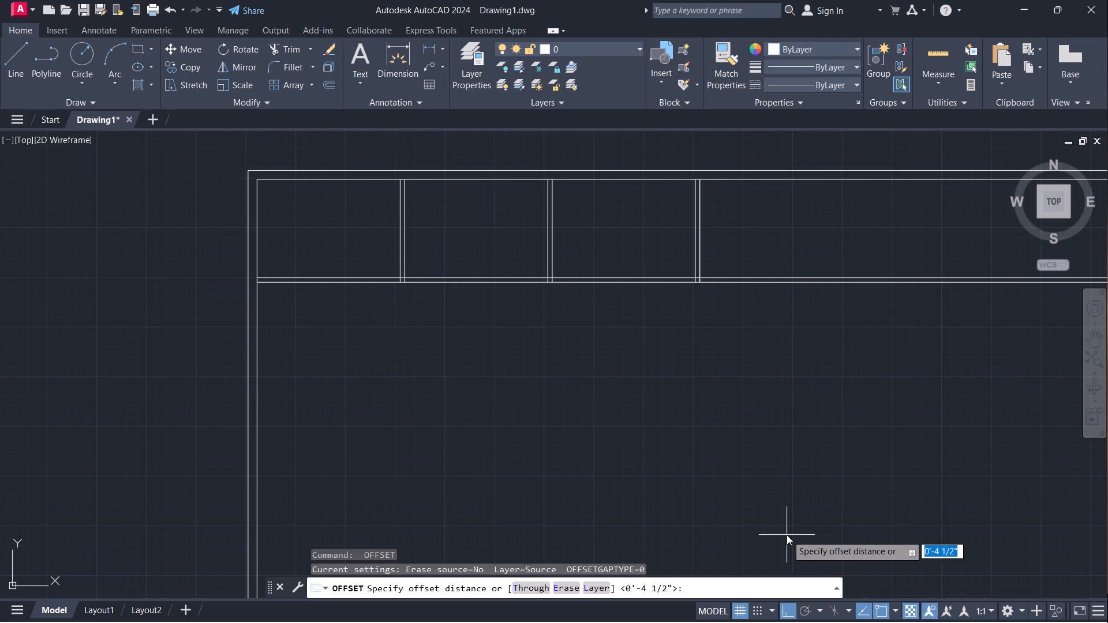
text(9')
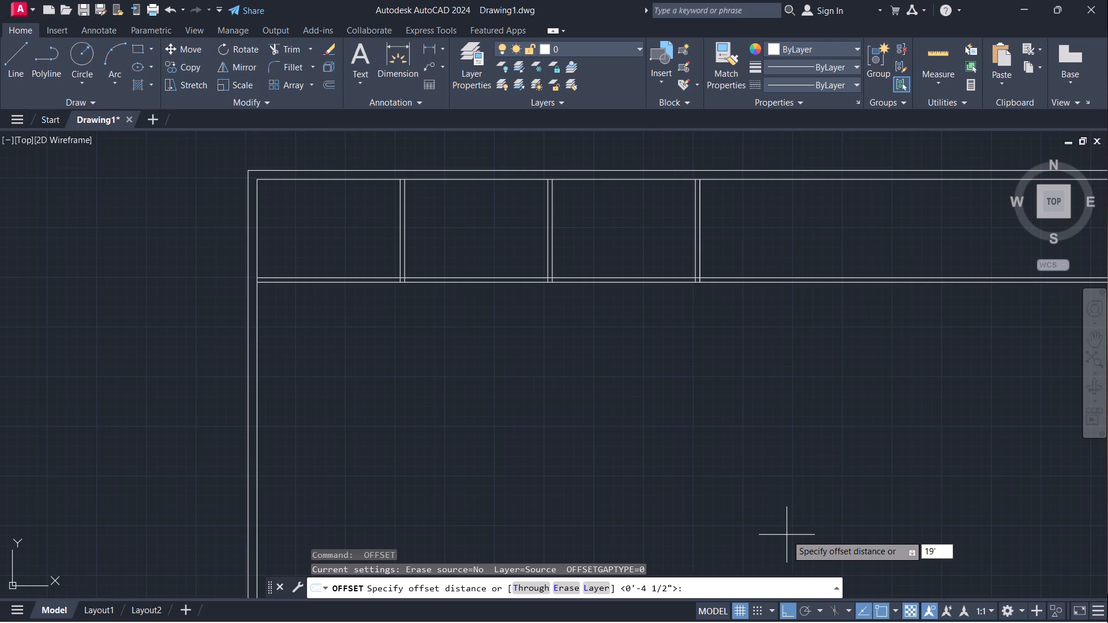
key(Return)
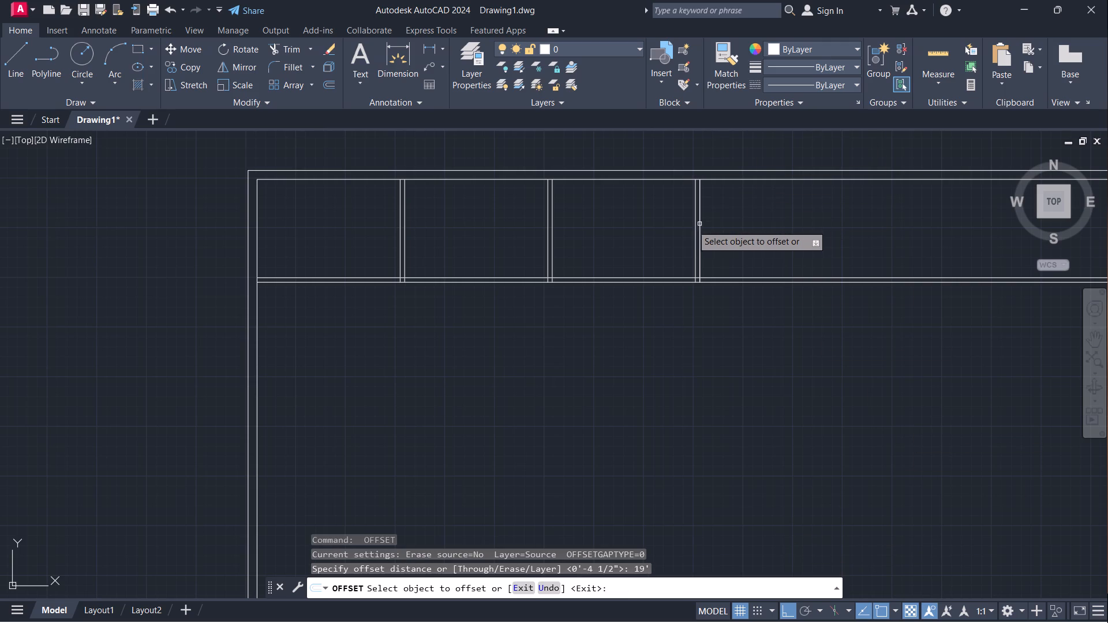
scroll(699, 223, up, 3)
click(700, 223)
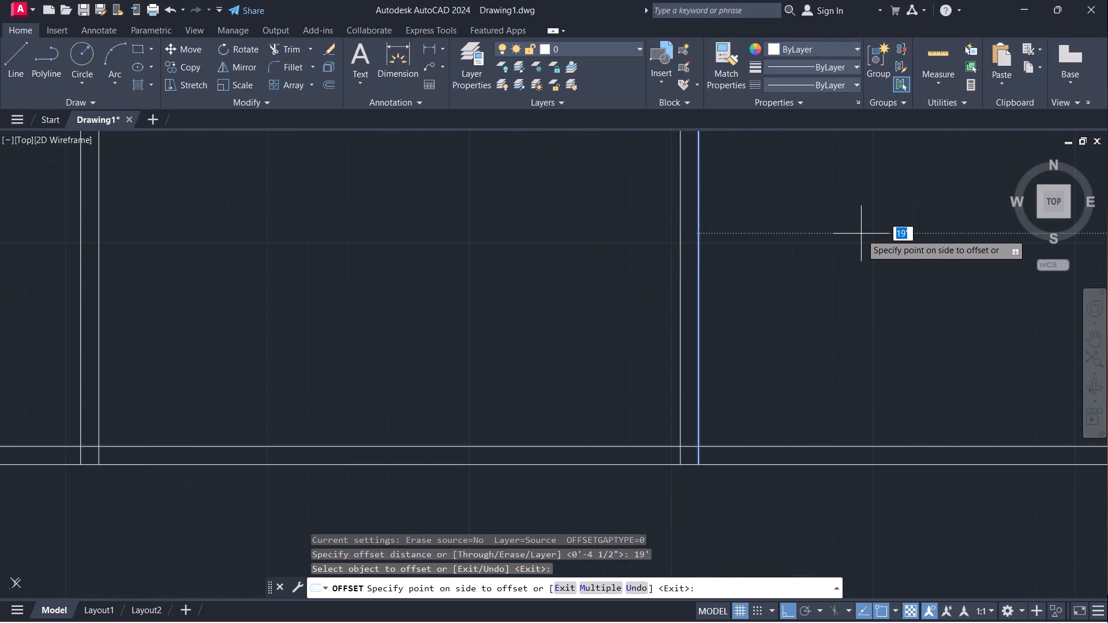
scroll(862, 234, down, 3)
click(862, 232)
scroll(862, 232, down, 2)
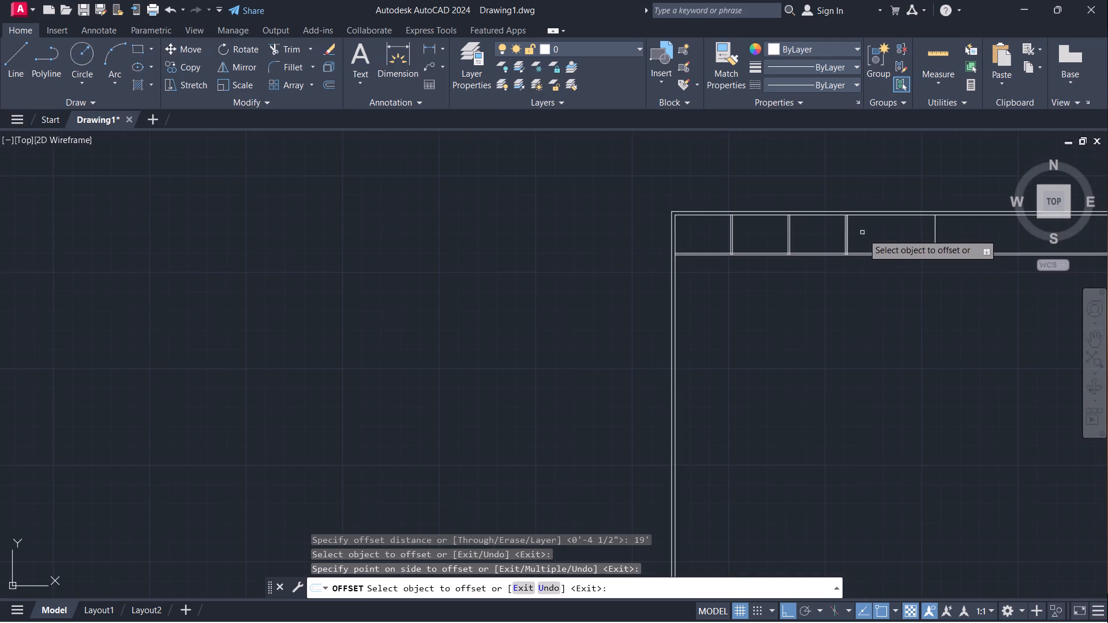
middle_drag(875, 261, 636, 293)
scroll(668, 275, up, 3)
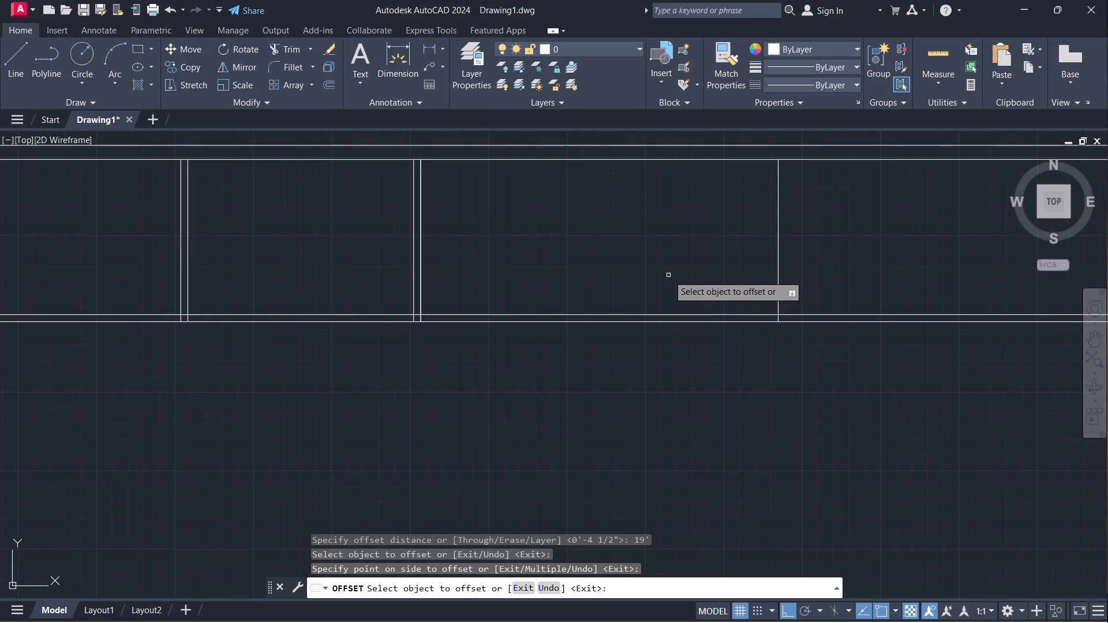
key(space)
Offset the fourth room's right boundary line 9" to the right to form a double-line vertical wall.
key(space)
key(9)
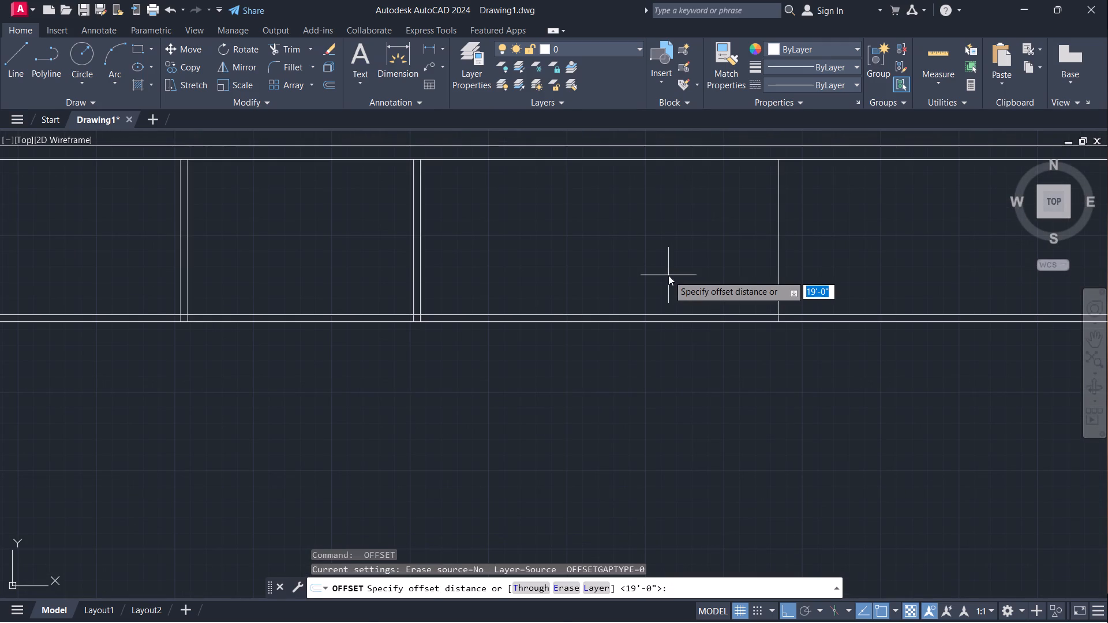
key(shift+quotedbl)
key(Return)
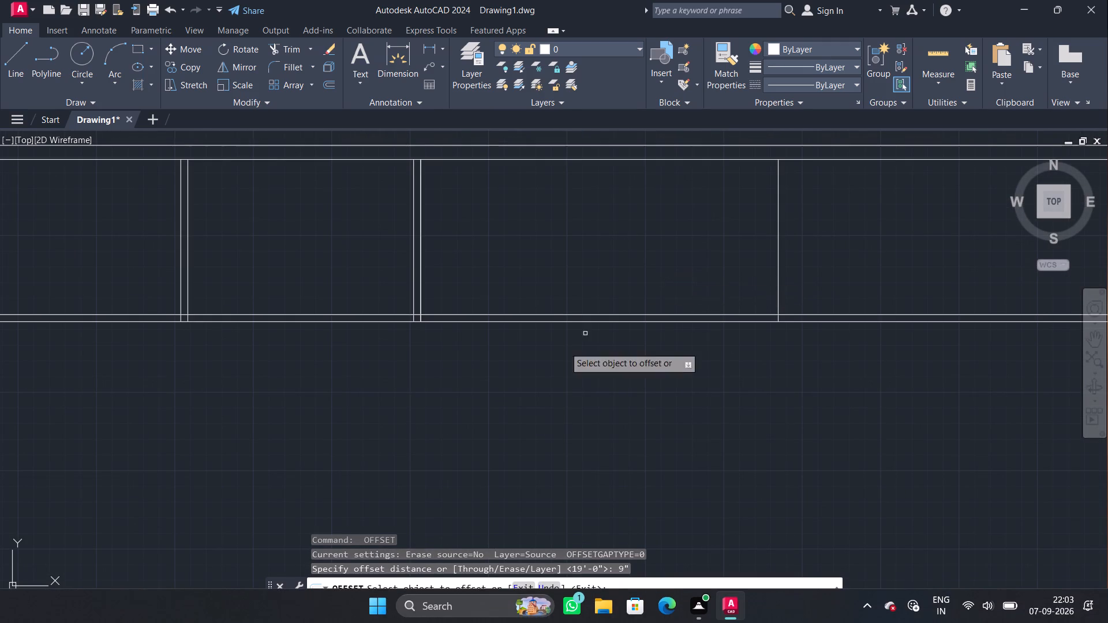
click(780, 236)
click(861, 234)
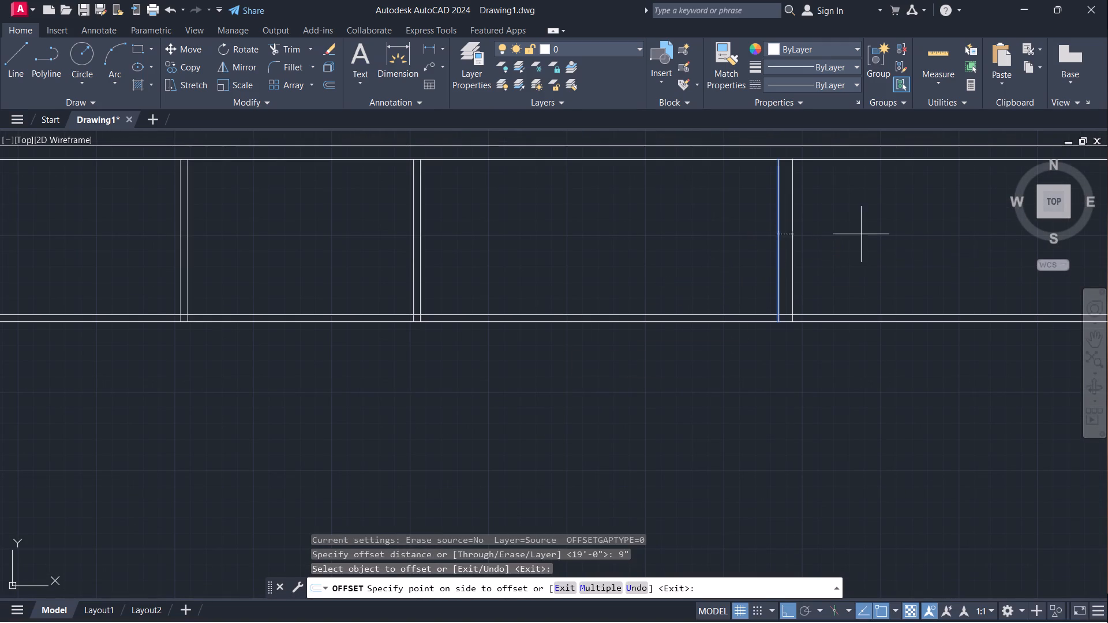
scroll(814, 244, down, 2)
scroll(814, 244, up, 1)
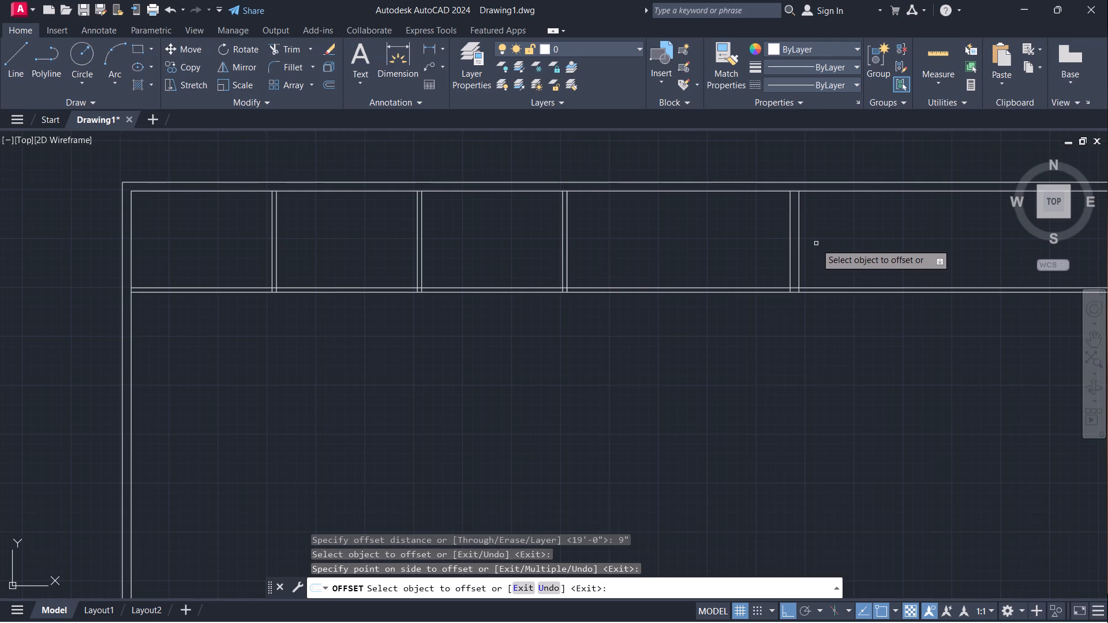
key(space)
Examine the row of rooms along the upper outer wall and the open area of the plan below it.
scroll(805, 254, up, 2)
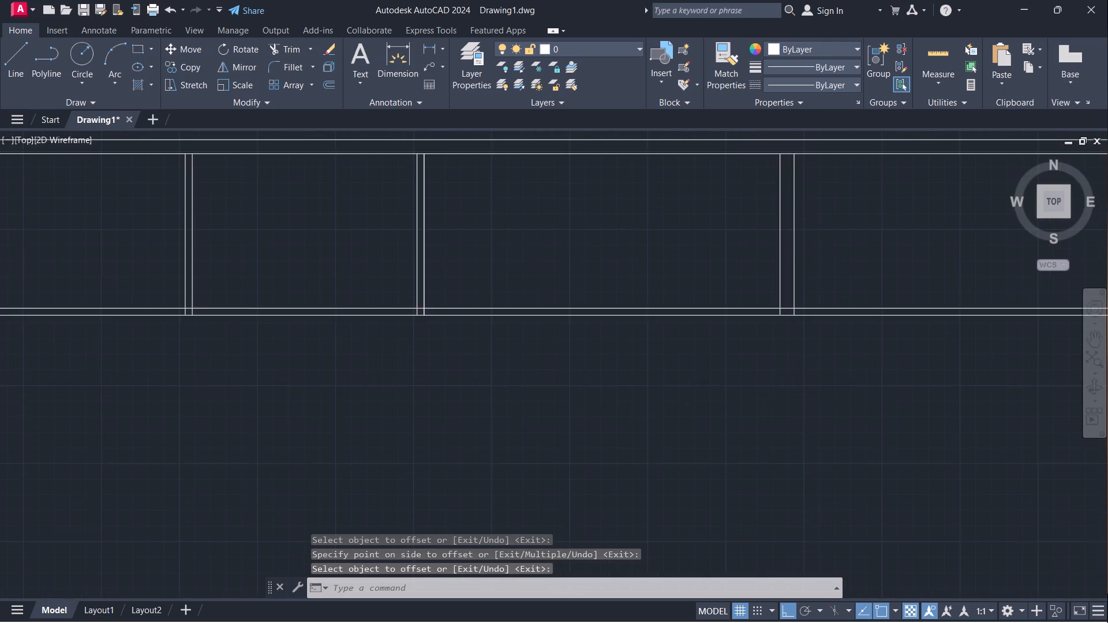
scroll(808, 249, down, 2)
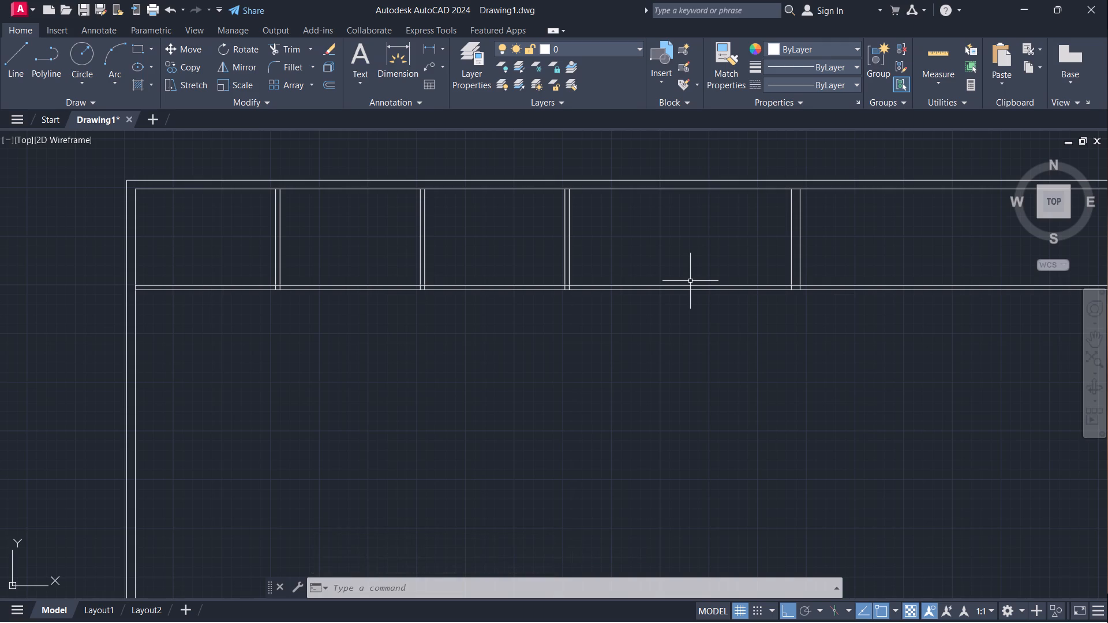
scroll(607, 331, down, 1)
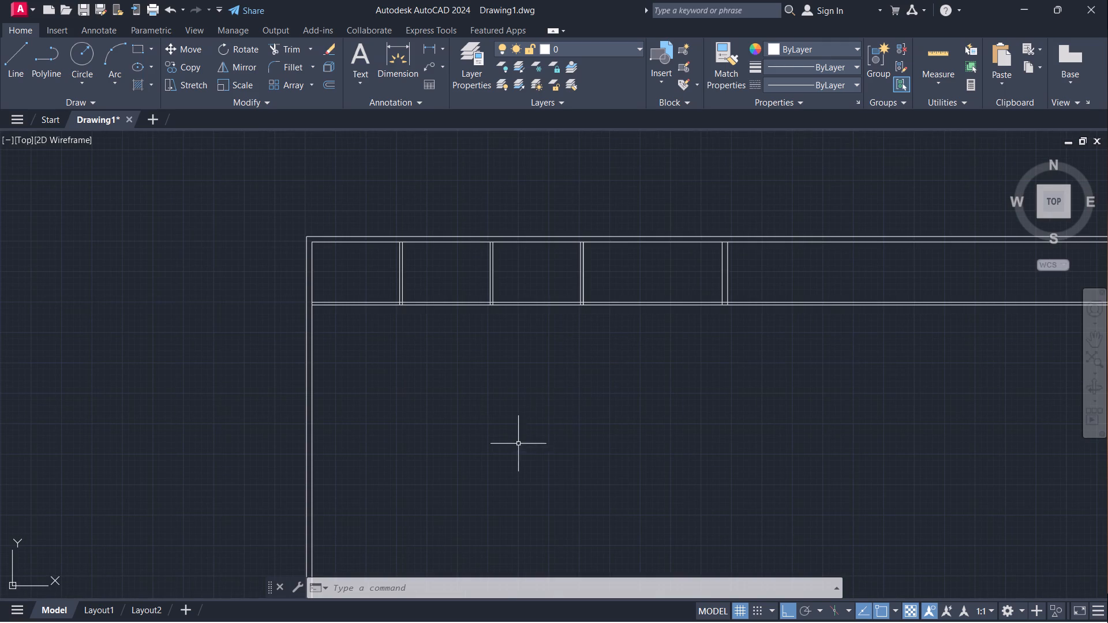
middle_drag(518, 444, 527, 250)
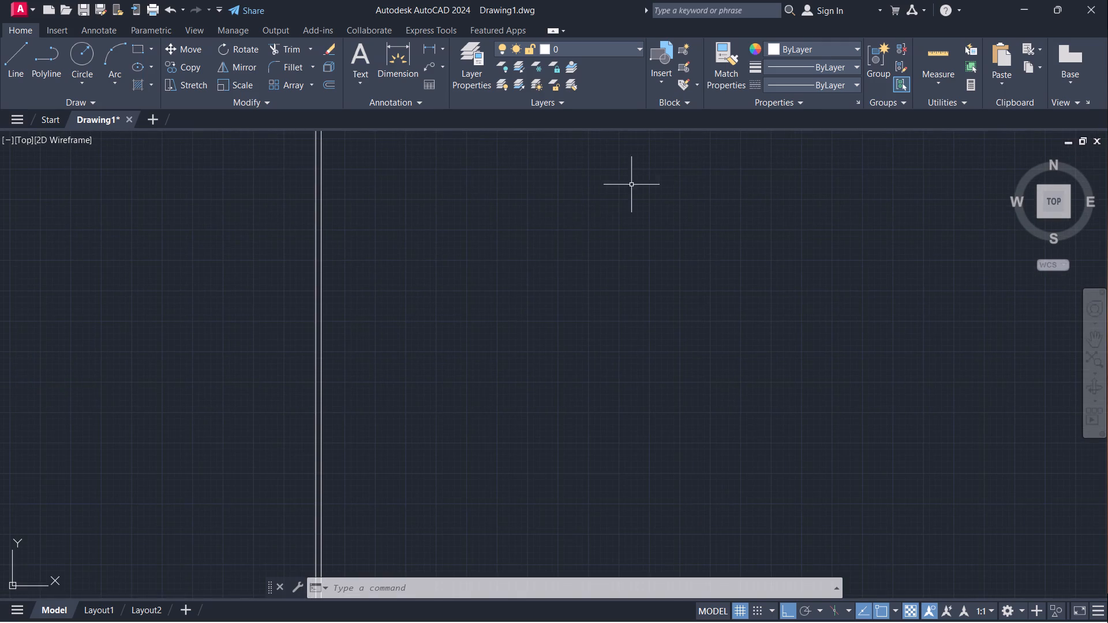
scroll(677, 178, down, 1)
scroll(728, 222, down, 1)
scroll(713, 336, up, 1)
scroll(710, 382, down, 1)
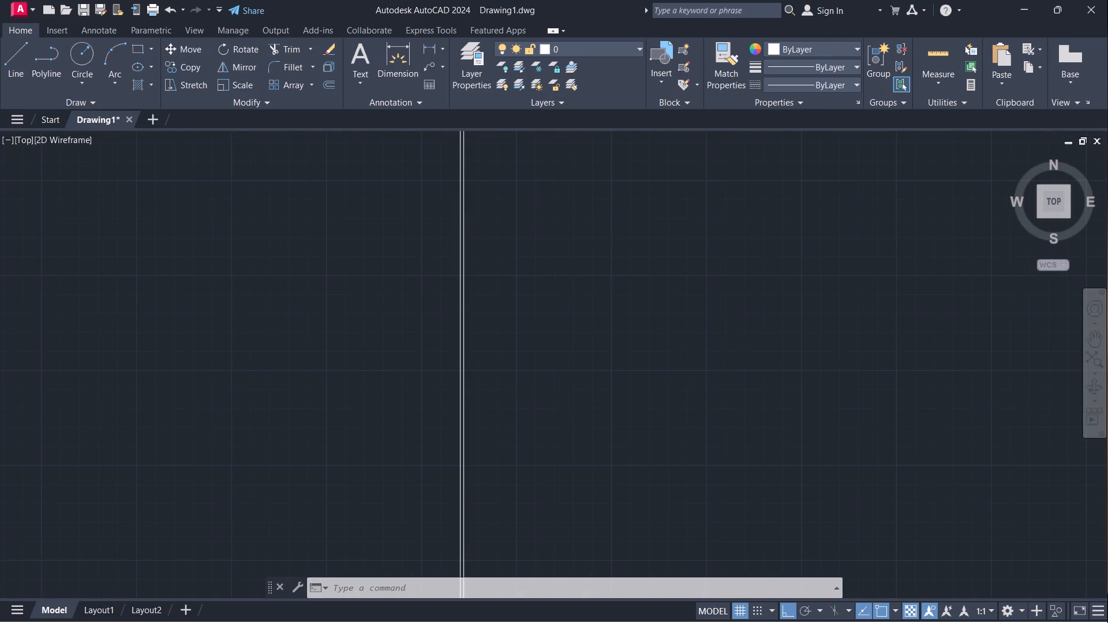
middle_drag(634, 370, 517, 258)
scroll(517, 258, down, 2)
scroll(688, 237, up, 2)
middle_drag(611, 206, 754, 607)
scroll(604, 554, up, 3)
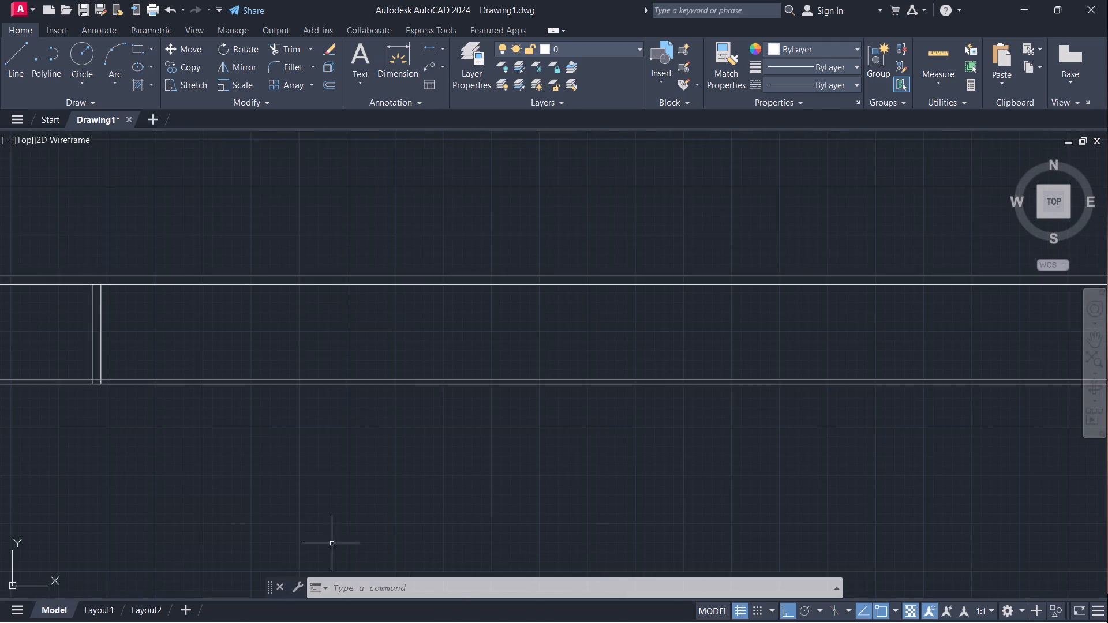
middle_drag(392, 451, 1069, 389)
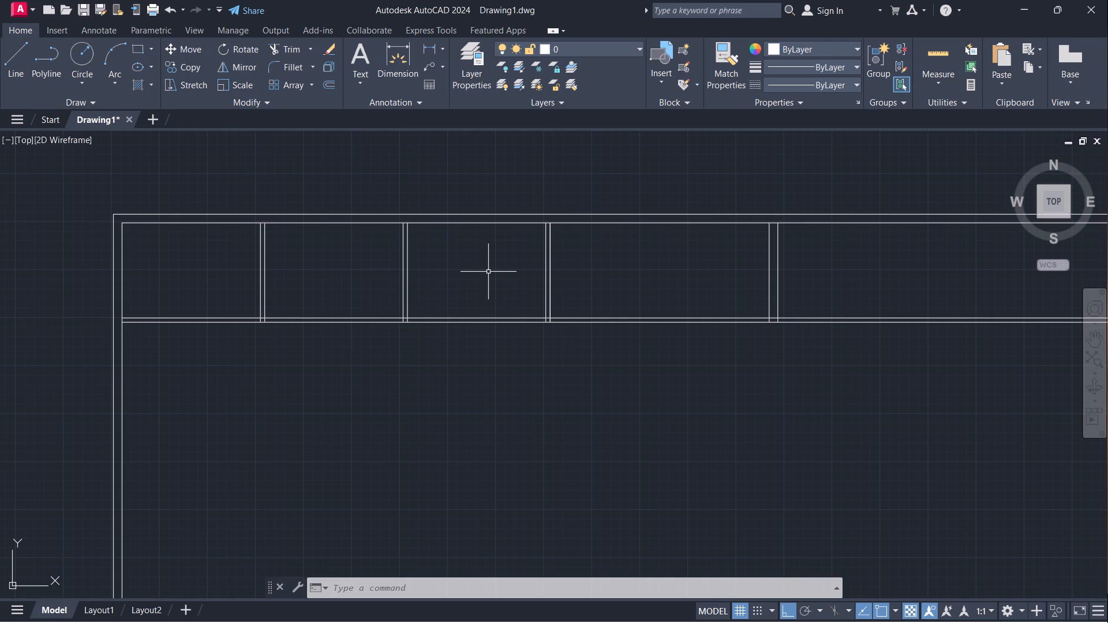
scroll(492, 264, down, 1)
scroll(433, 283, up, 2)
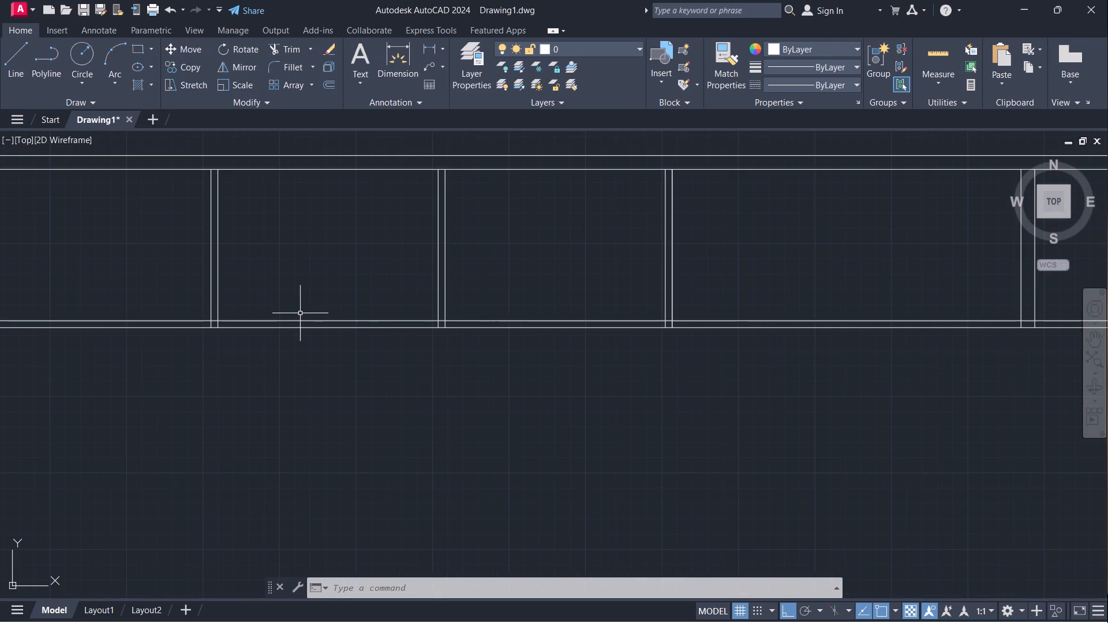
middle_drag(300, 313, 471, 284)
scroll(415, 224, down, 2)
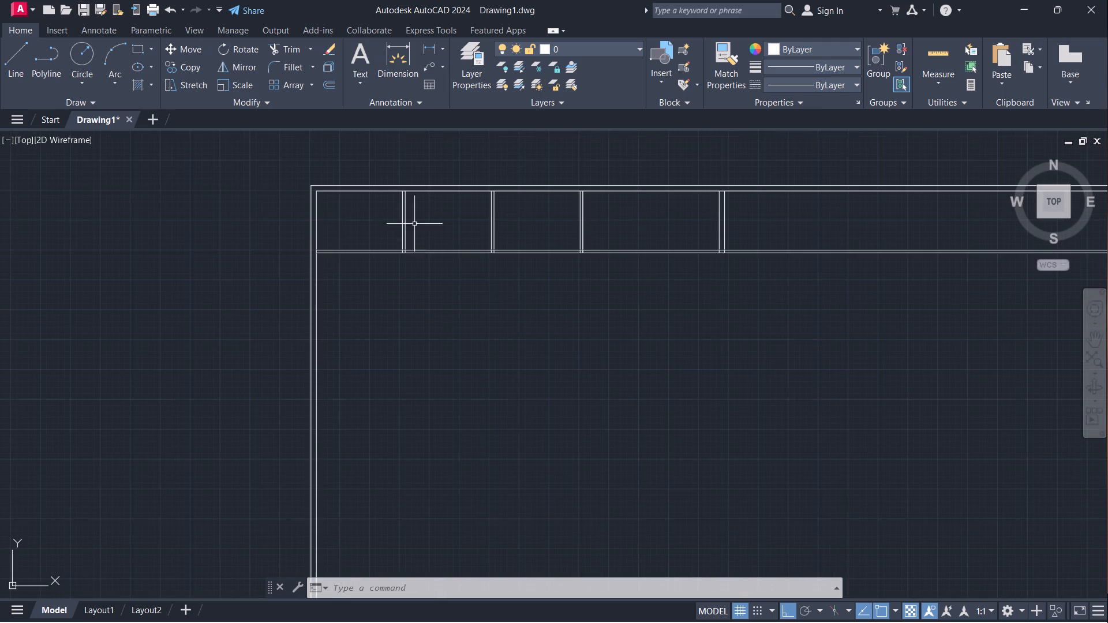
scroll(327, 231, up, 2)
middle_drag(328, 229, 272, 306)
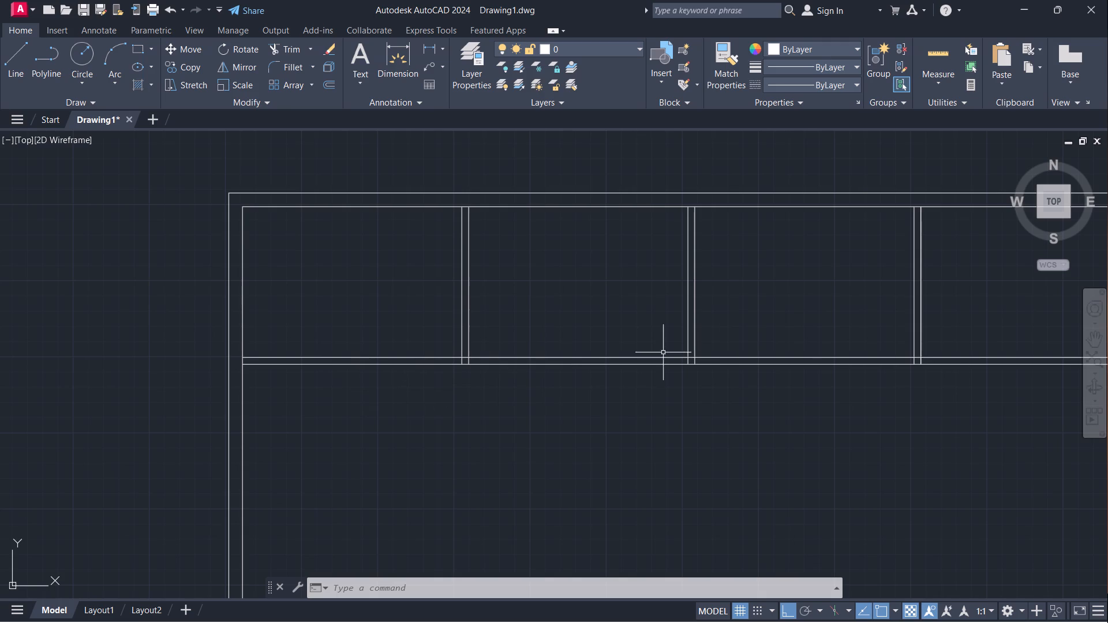
scroll(234, 332, down, 1)
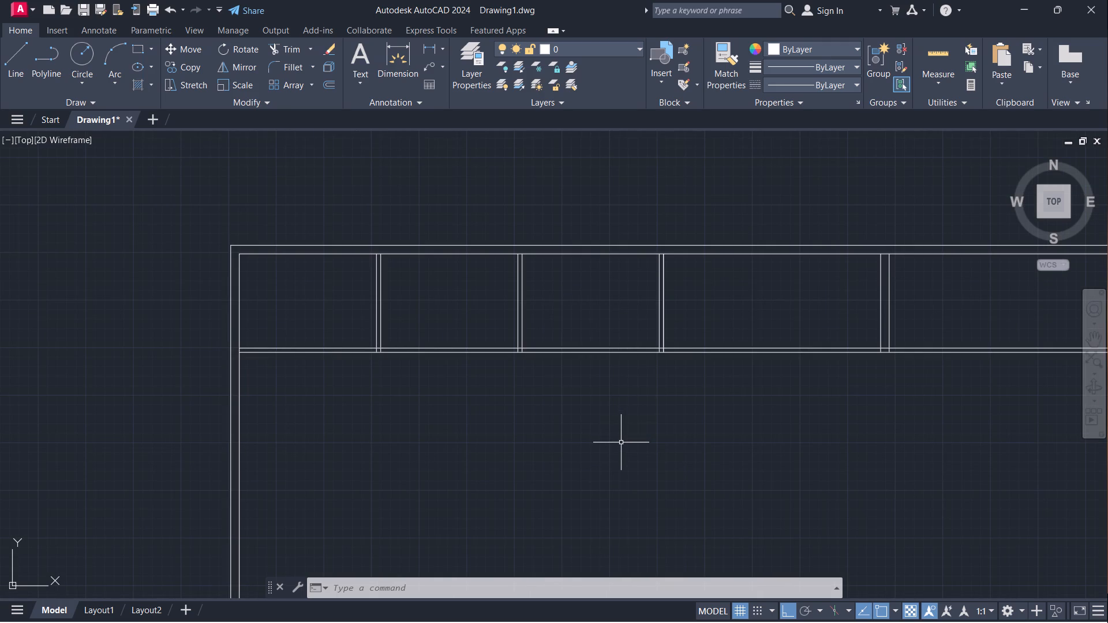
scroll(621, 443, down, 1)
middle_drag(621, 443, 600, 397)
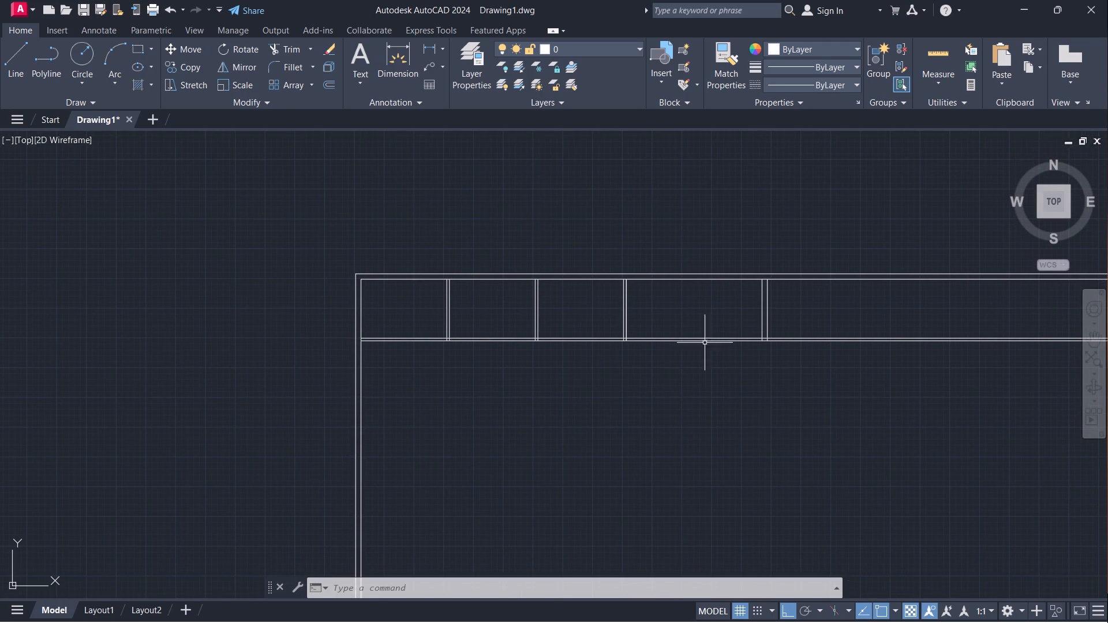
scroll(805, 326, up, 3)
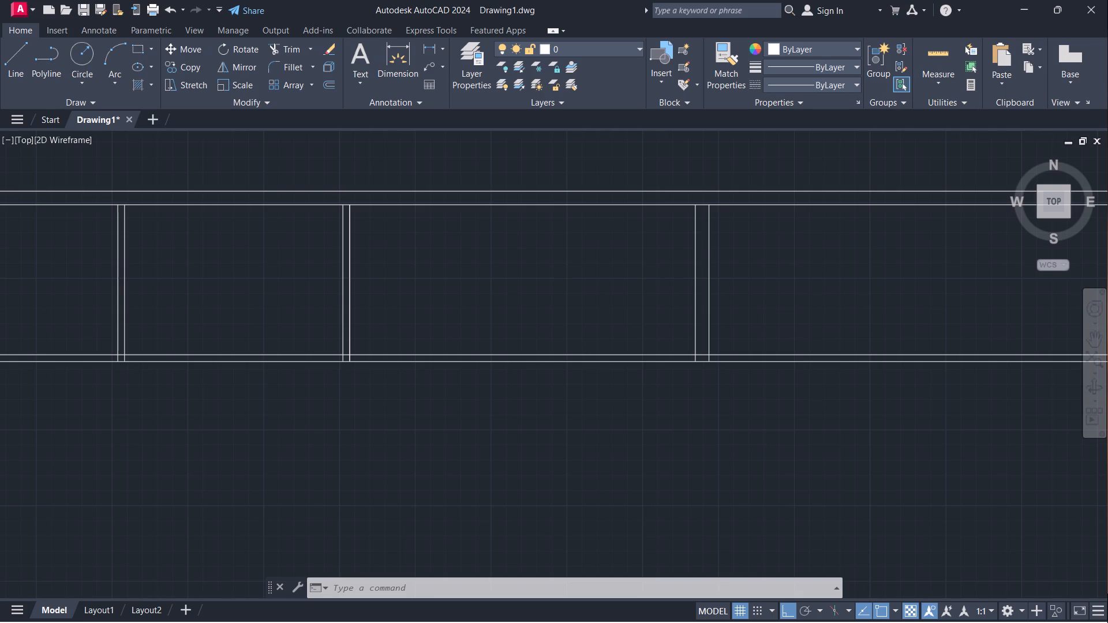
scroll(752, 351, down, 2)
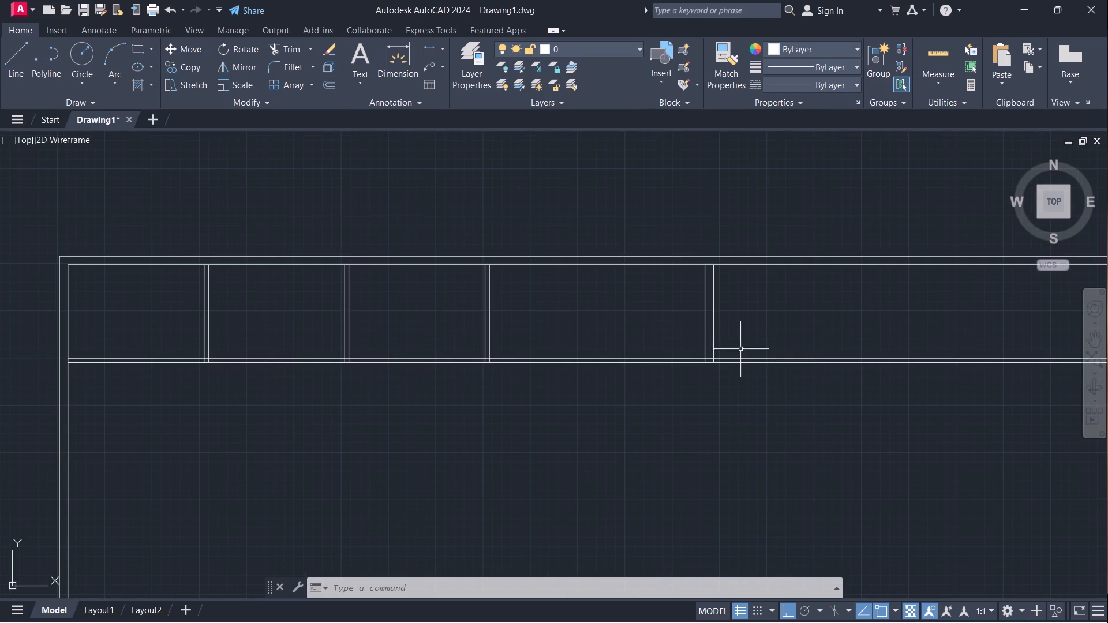
middle_drag(470, 416, 549, 362)
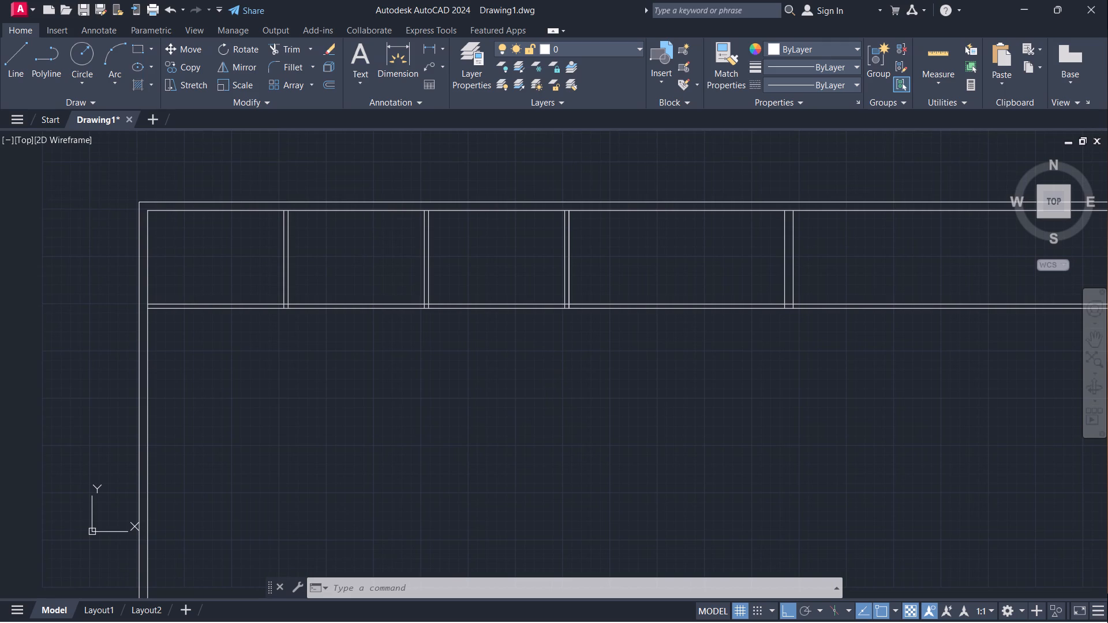
Offset the lower line of the horizontal partition below the room row 4'9" downward to set the corridor's lower edge.
key(o)
key(Return)
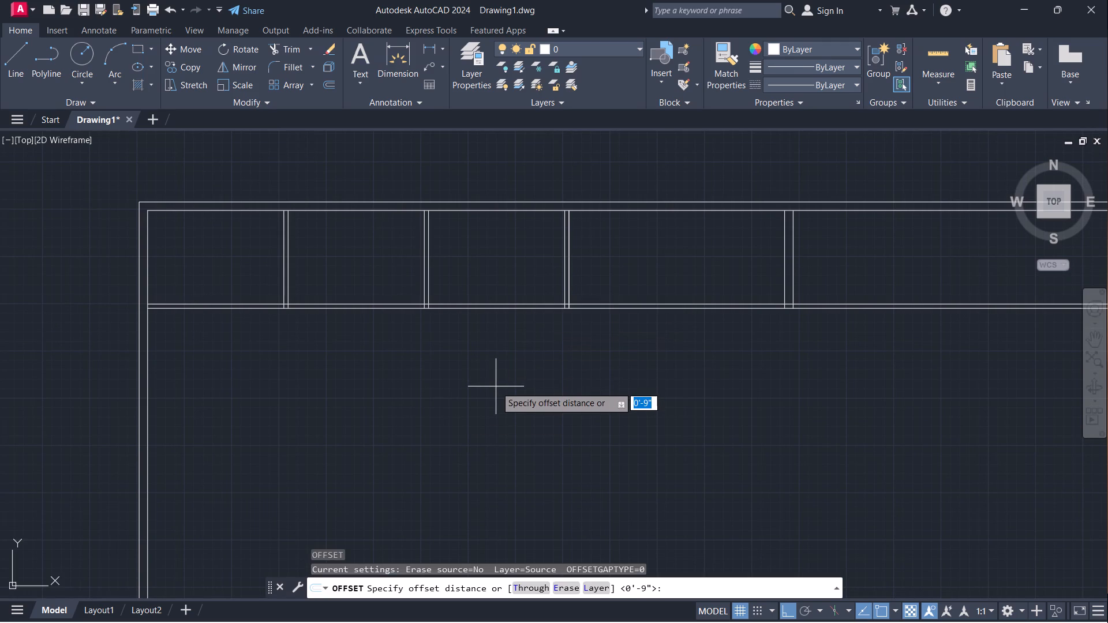
text(4')
text(9")
key(Return)
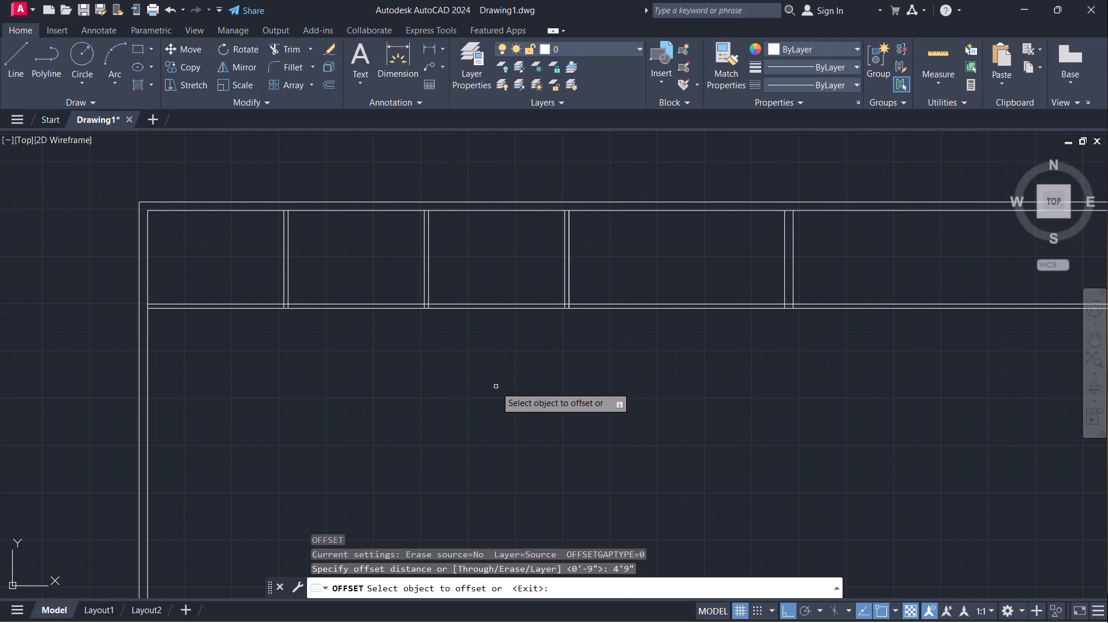
scroll(500, 326, up, 3)
click(506, 272)
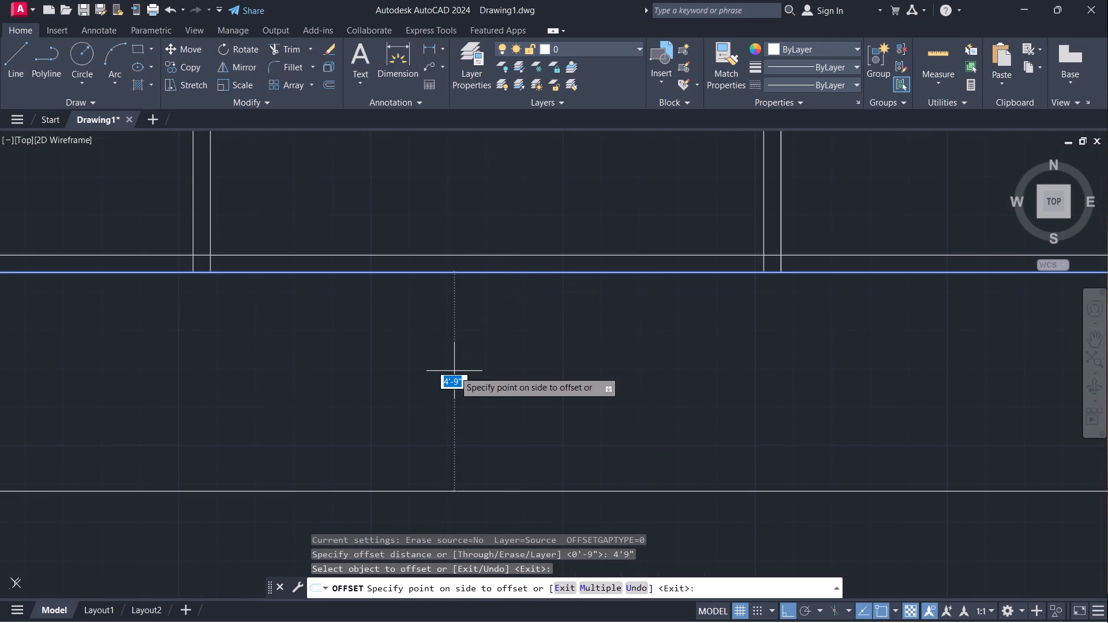
click(454, 371)
scroll(452, 376, down, 3)
middle_drag(445, 441, 465, 405)
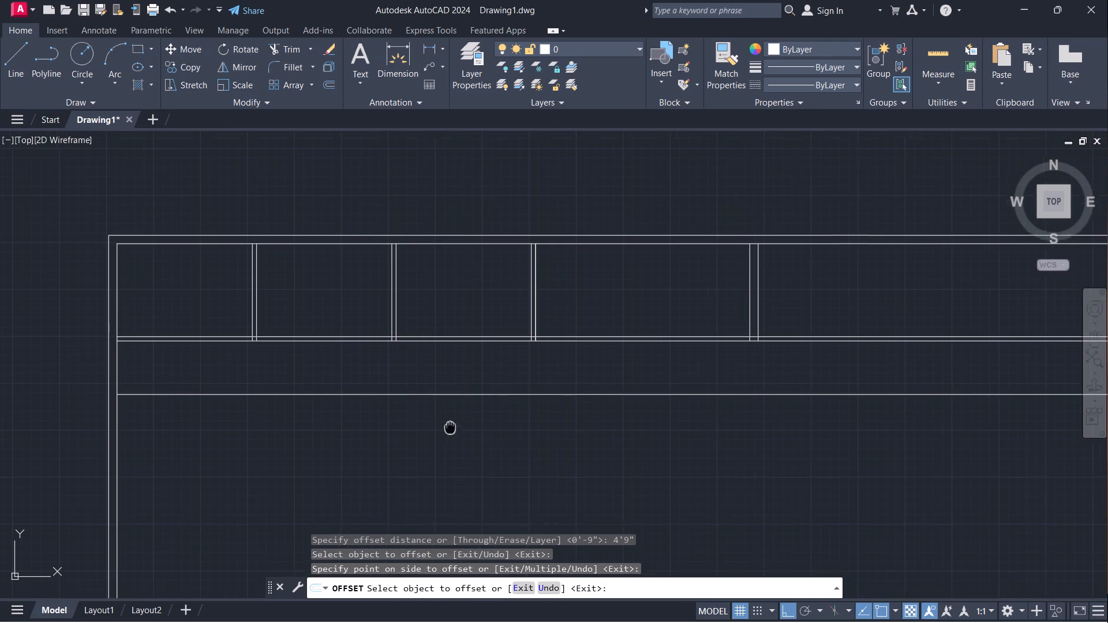
middle_drag(465, 405, 485, 374)
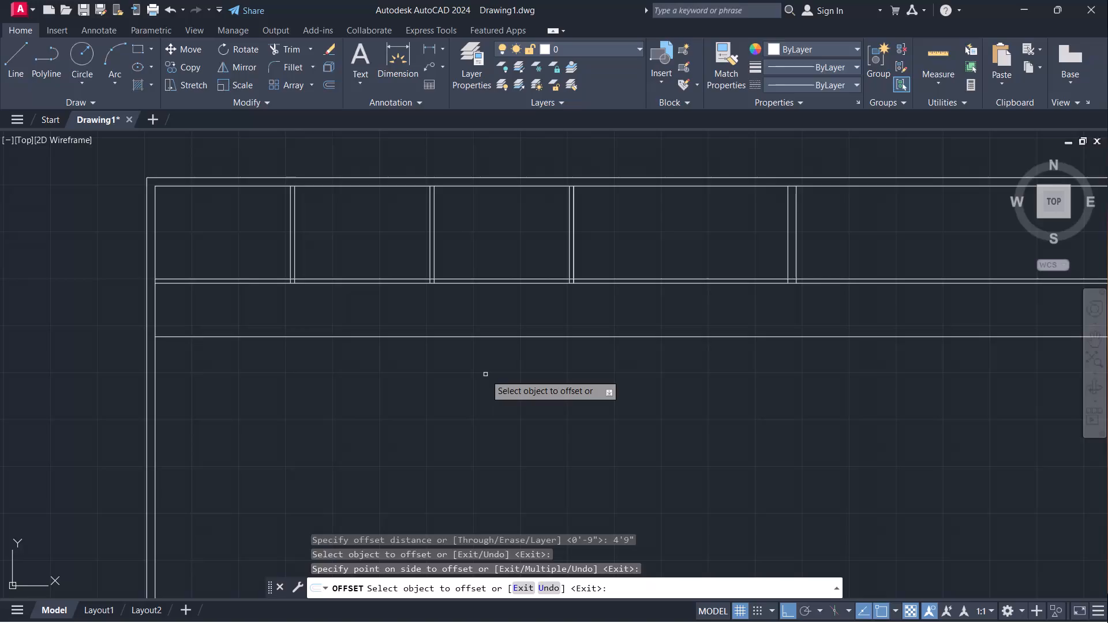
Offset the inner line of the left outer wall 12'3" to the right.
key(space)
key(space)
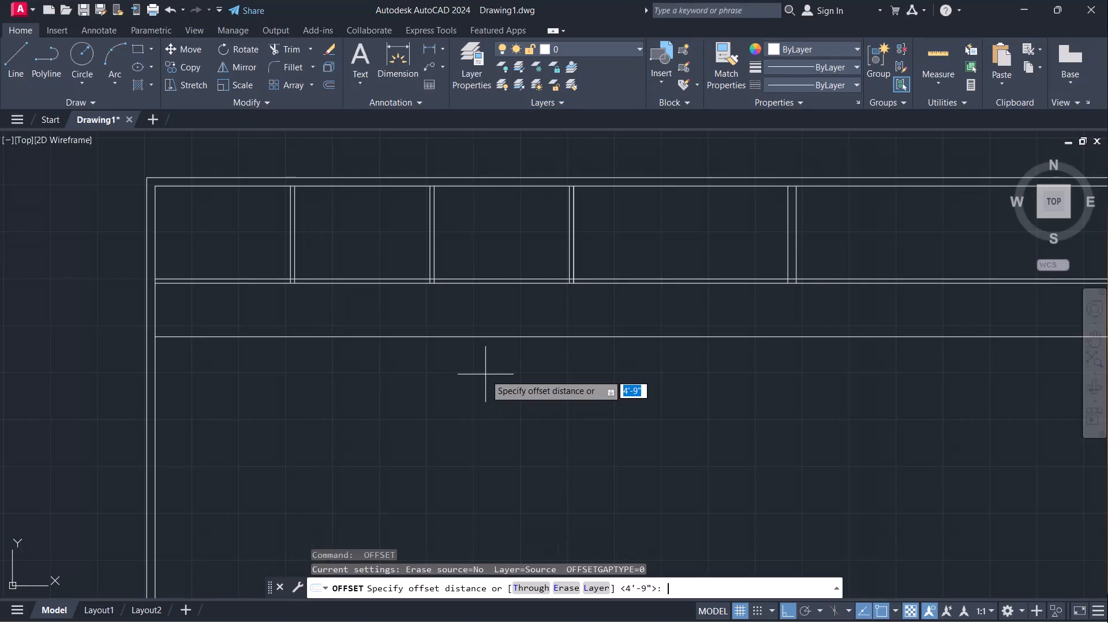
text(12')
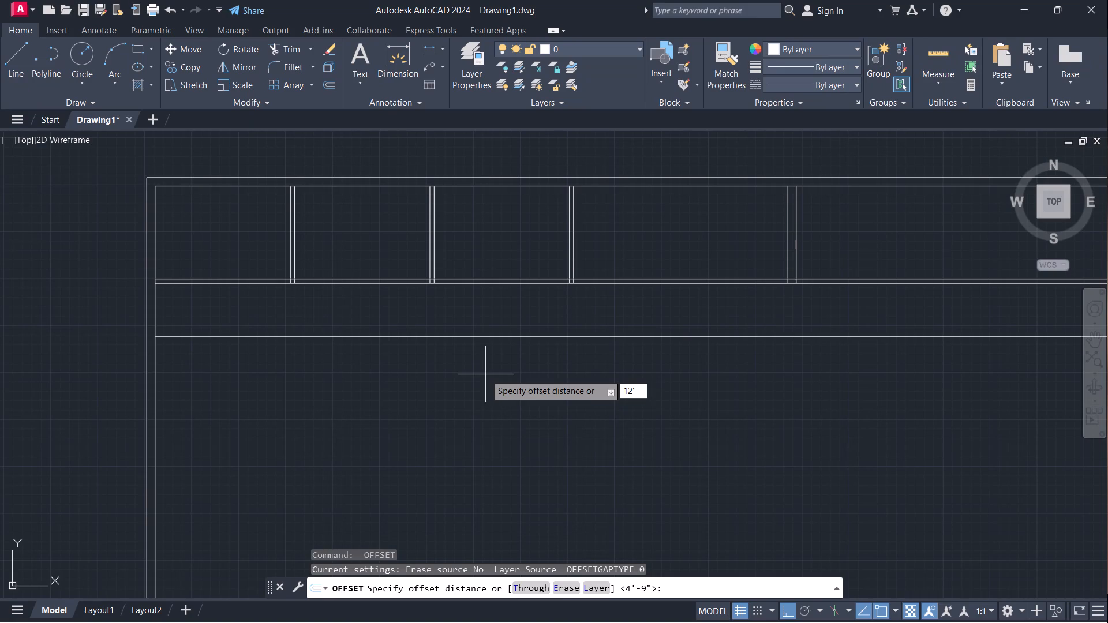
key(3)
key(shift+quotedbl)
key(Return)
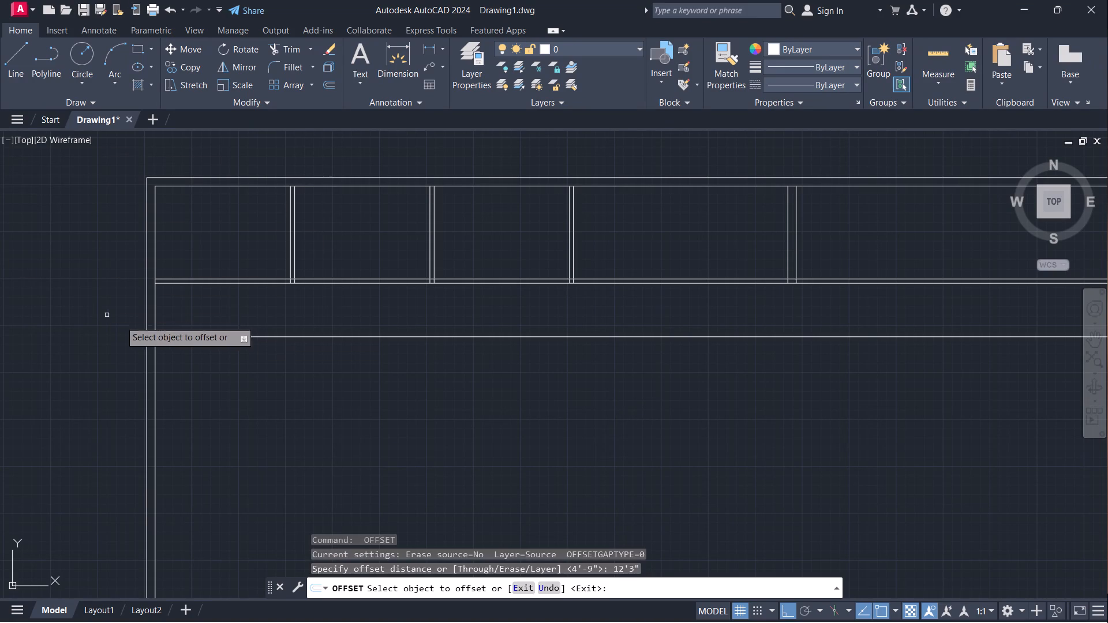
click(156, 316)
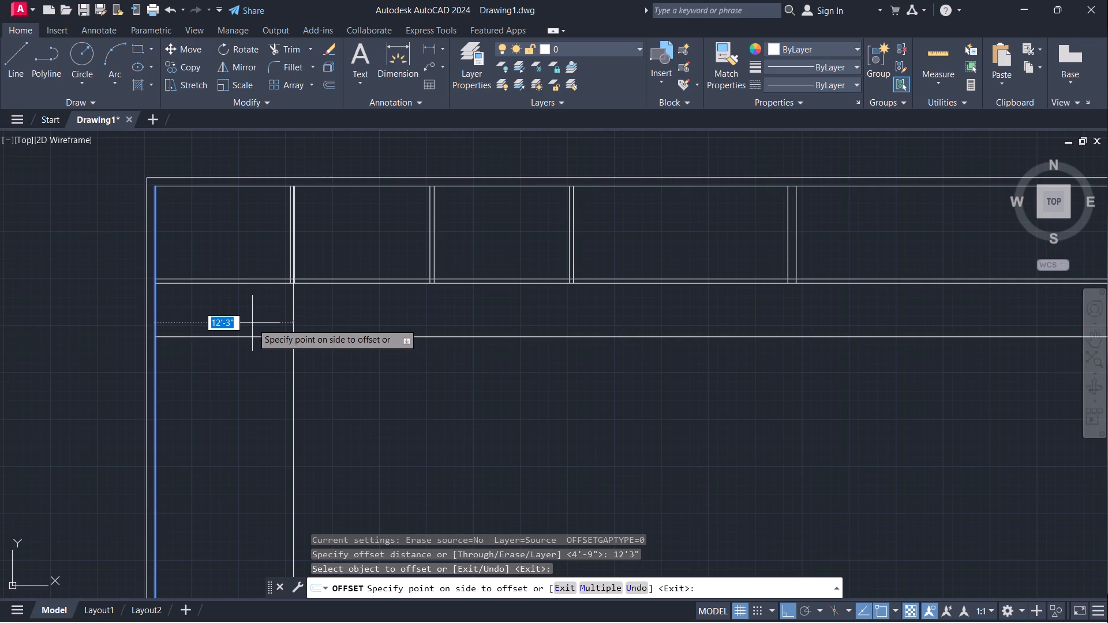
click(252, 323)
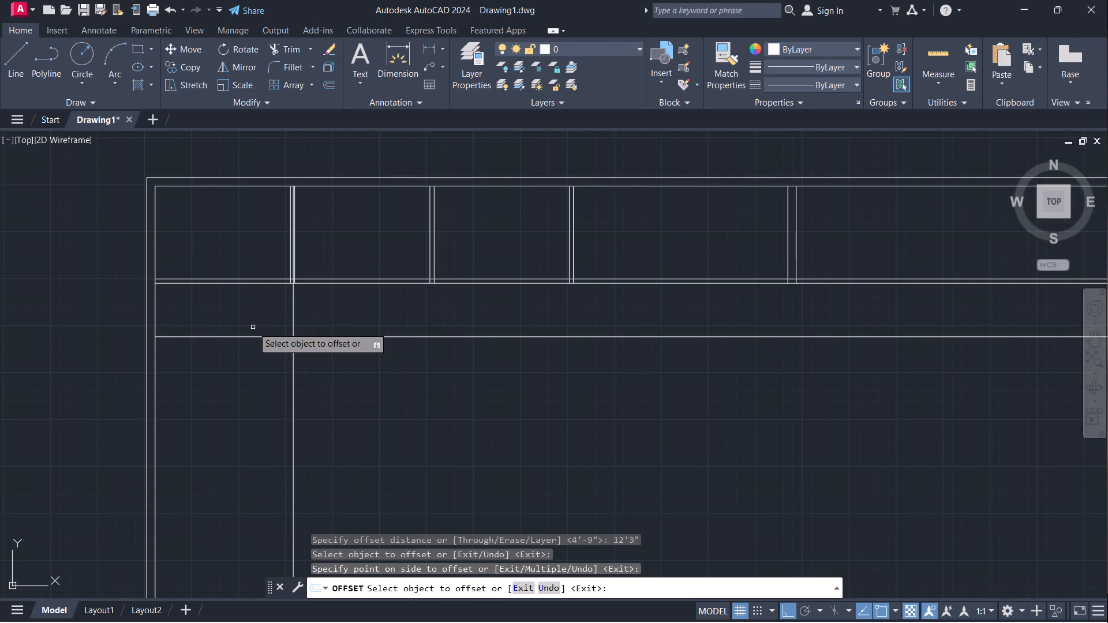
key(space)
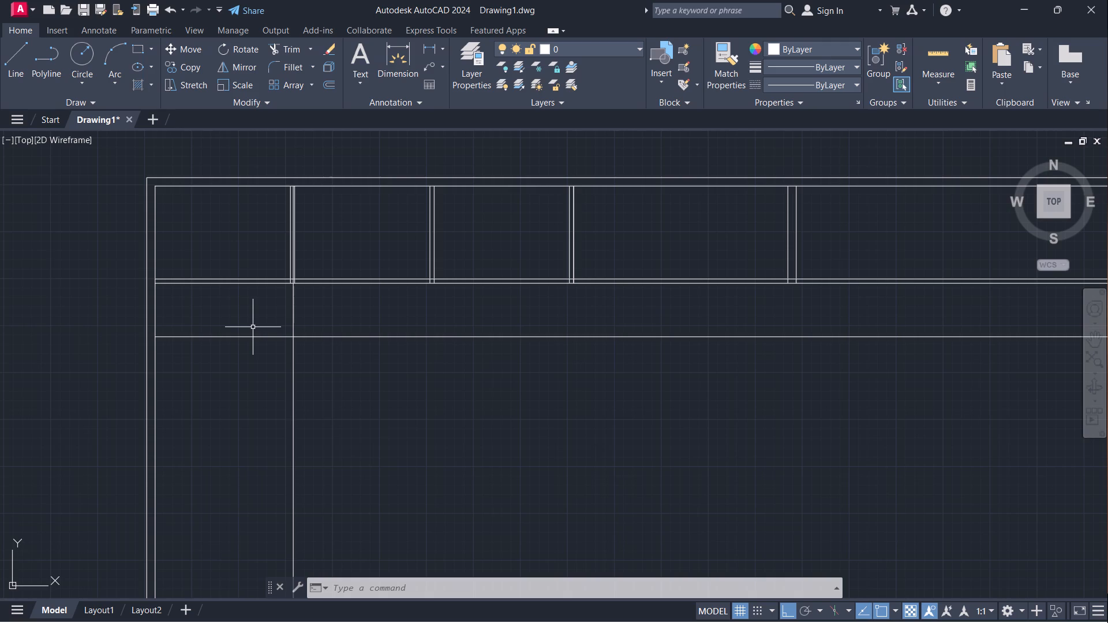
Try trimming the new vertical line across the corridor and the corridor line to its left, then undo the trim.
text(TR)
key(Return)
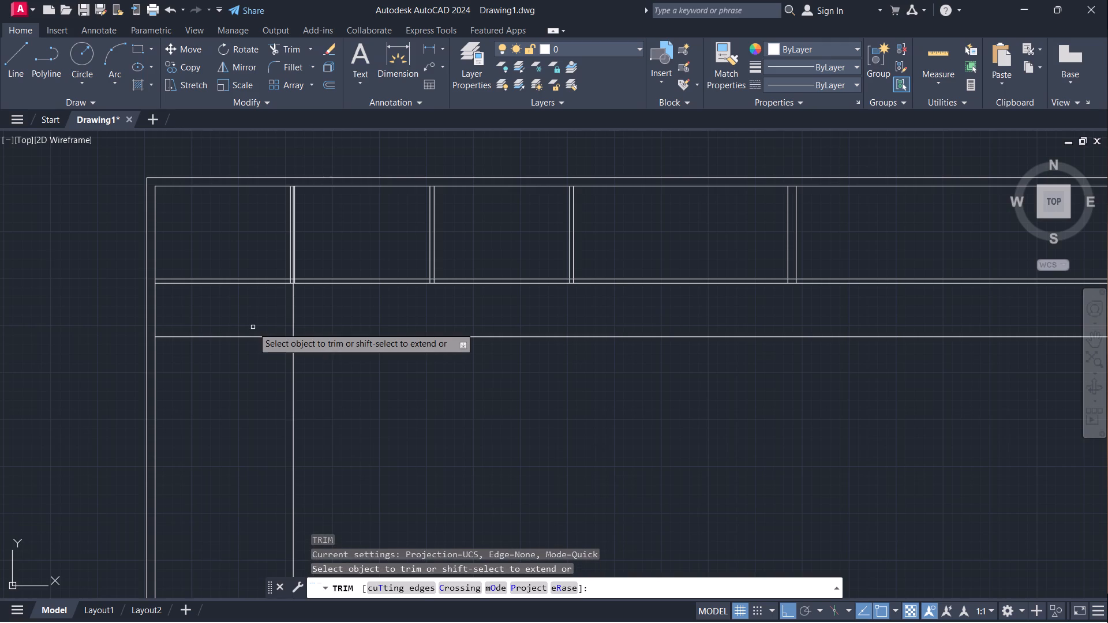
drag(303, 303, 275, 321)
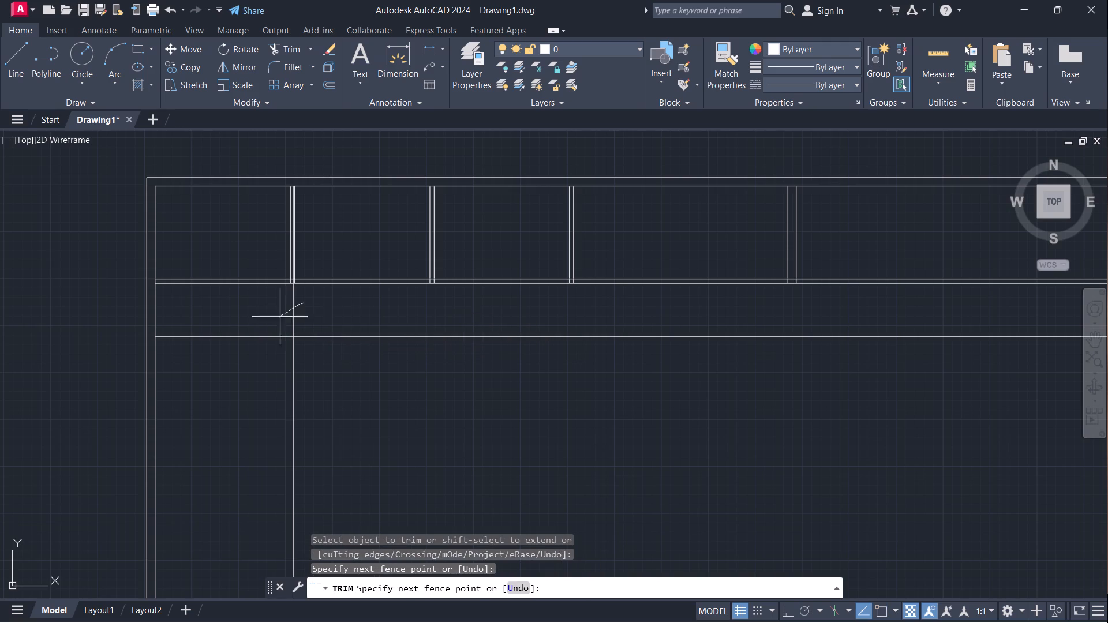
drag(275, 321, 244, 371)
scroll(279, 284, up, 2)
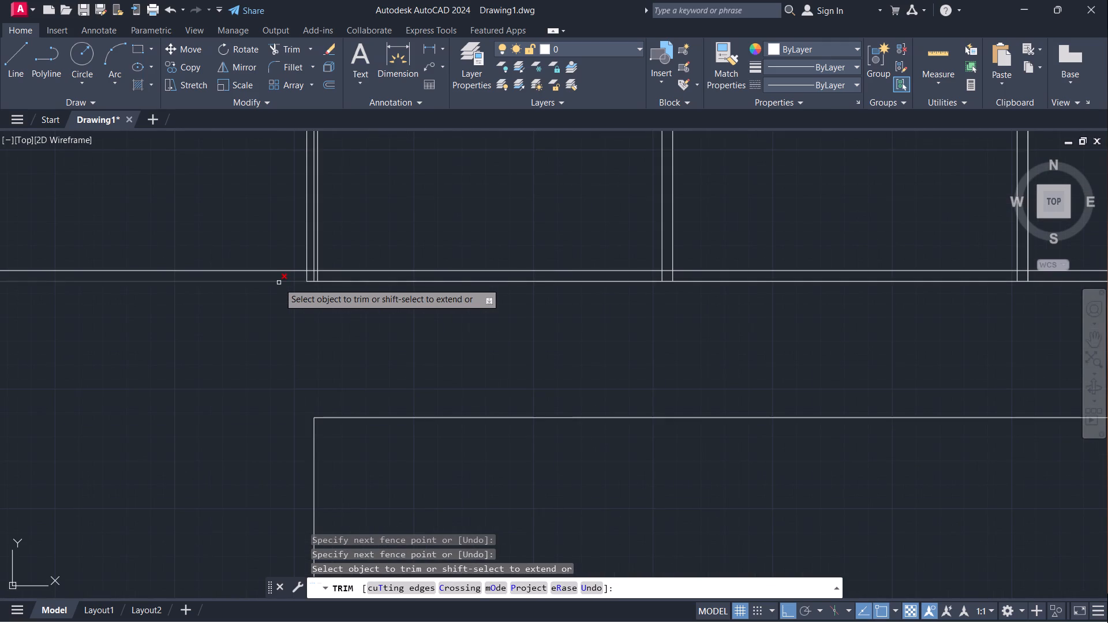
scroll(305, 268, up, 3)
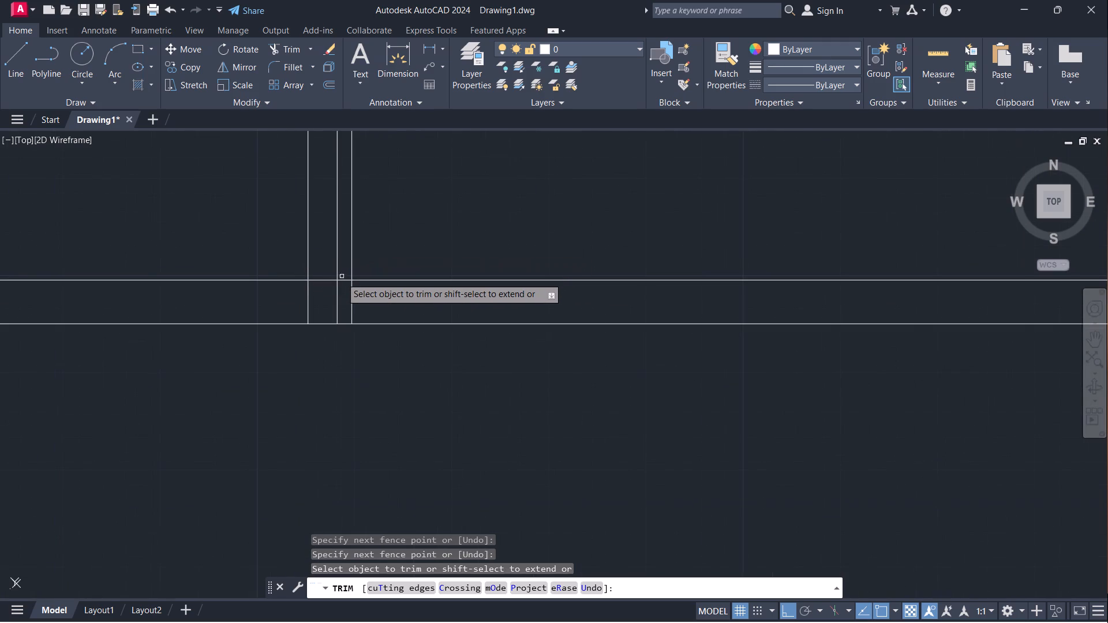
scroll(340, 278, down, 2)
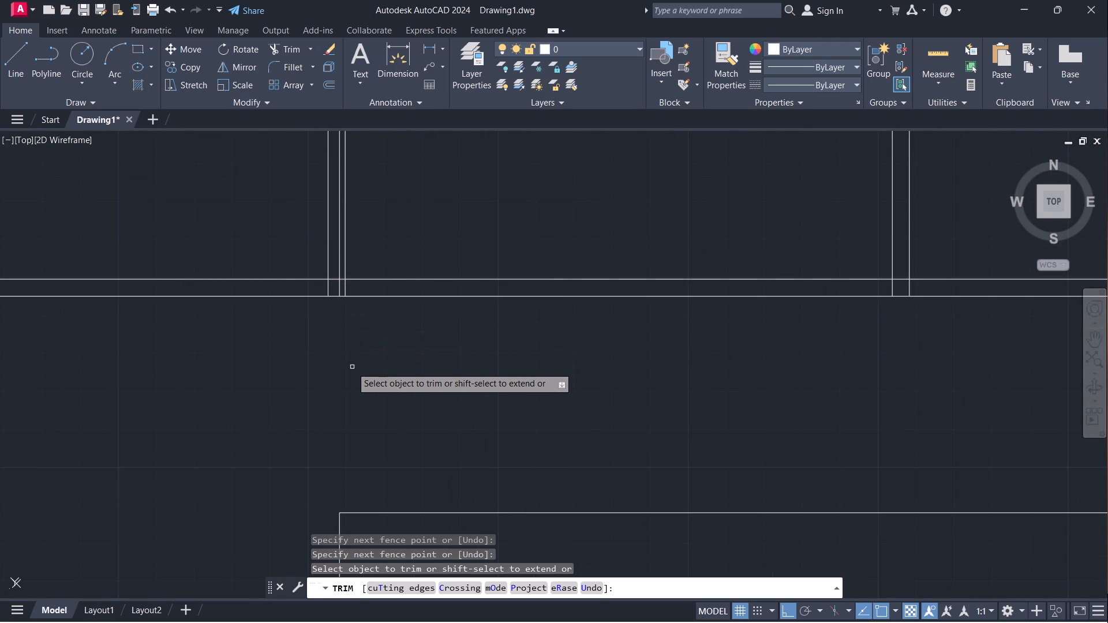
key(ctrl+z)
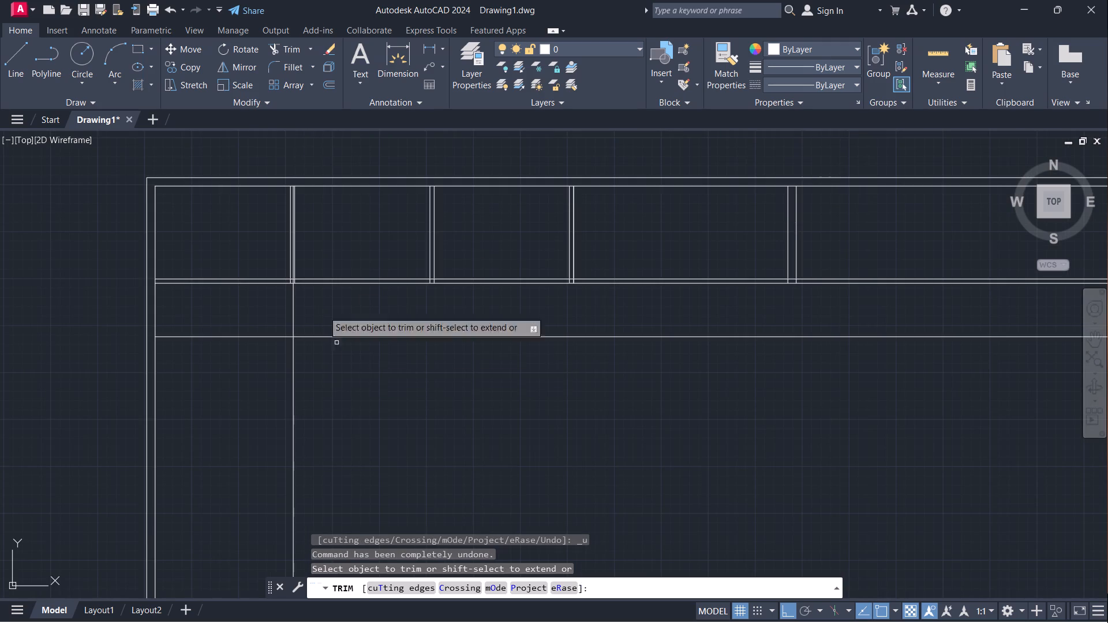
Trim the new vertical line out of the first vertical partition and the horizontal partition below the room row.
scroll(284, 249, up, 5)
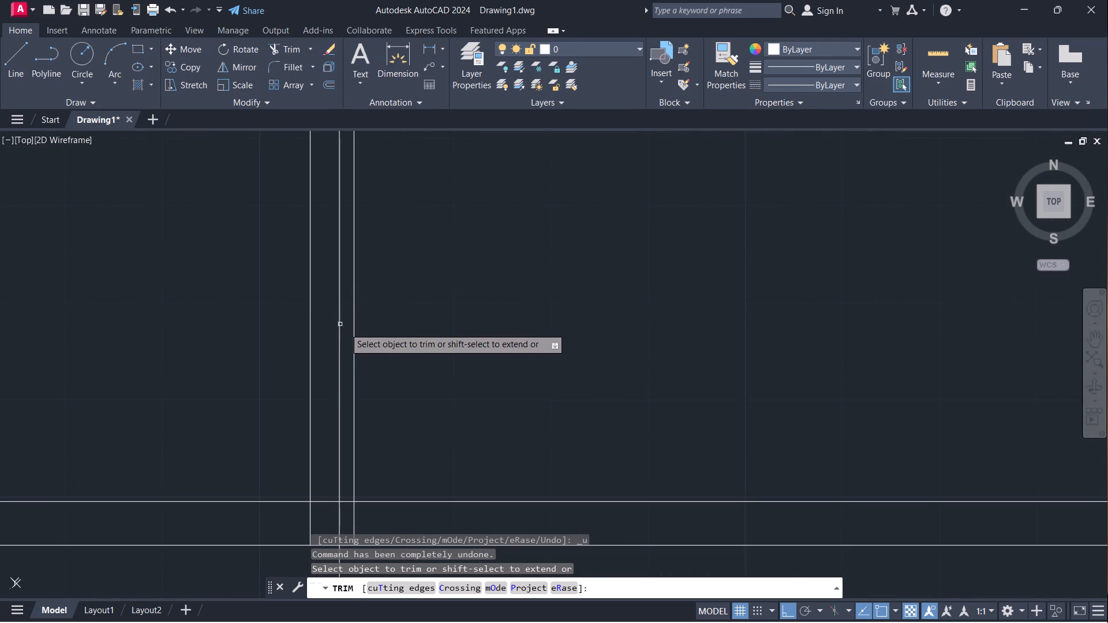
click(338, 335)
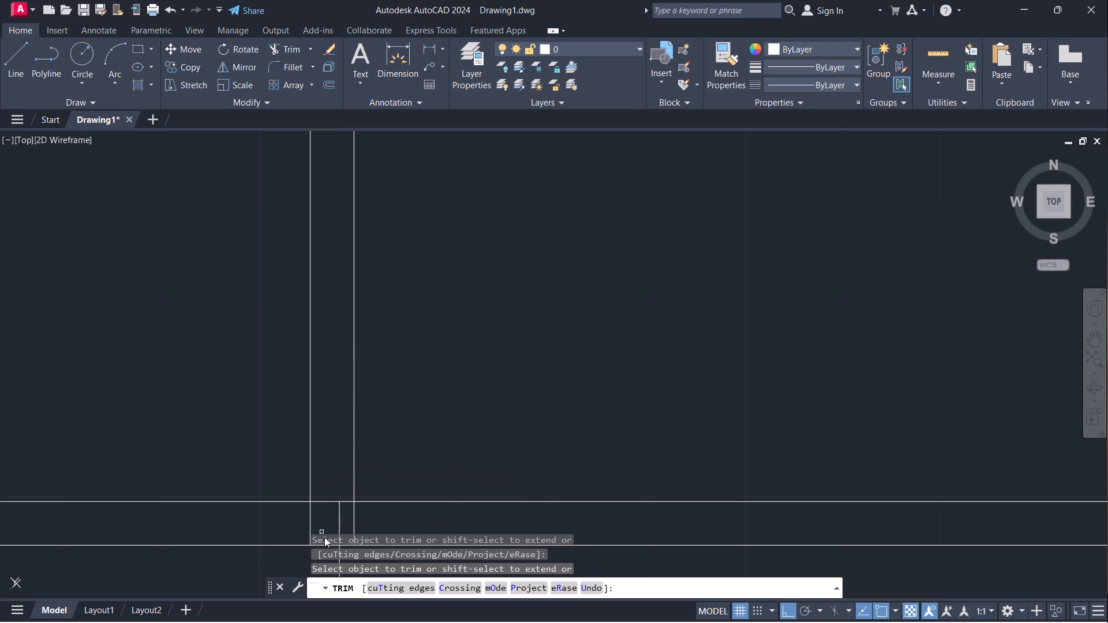
click(339, 528)
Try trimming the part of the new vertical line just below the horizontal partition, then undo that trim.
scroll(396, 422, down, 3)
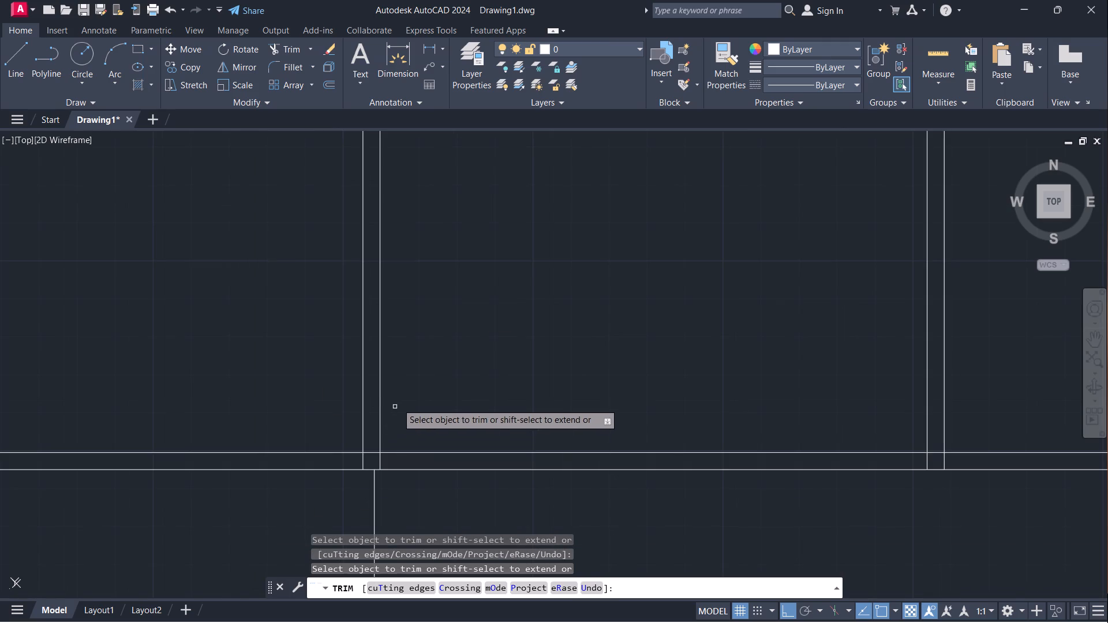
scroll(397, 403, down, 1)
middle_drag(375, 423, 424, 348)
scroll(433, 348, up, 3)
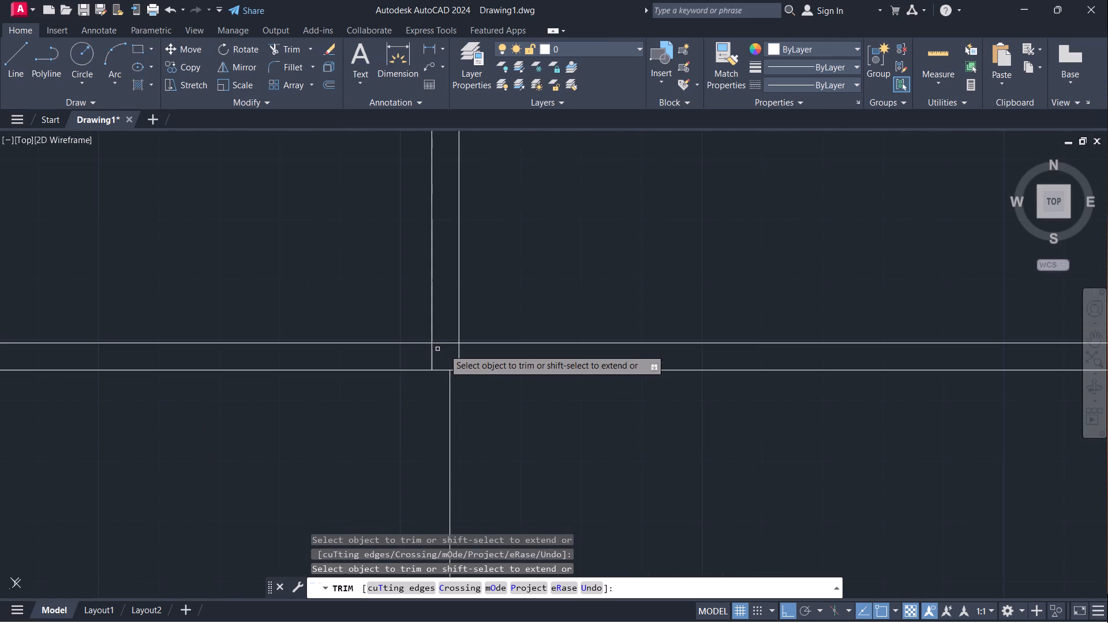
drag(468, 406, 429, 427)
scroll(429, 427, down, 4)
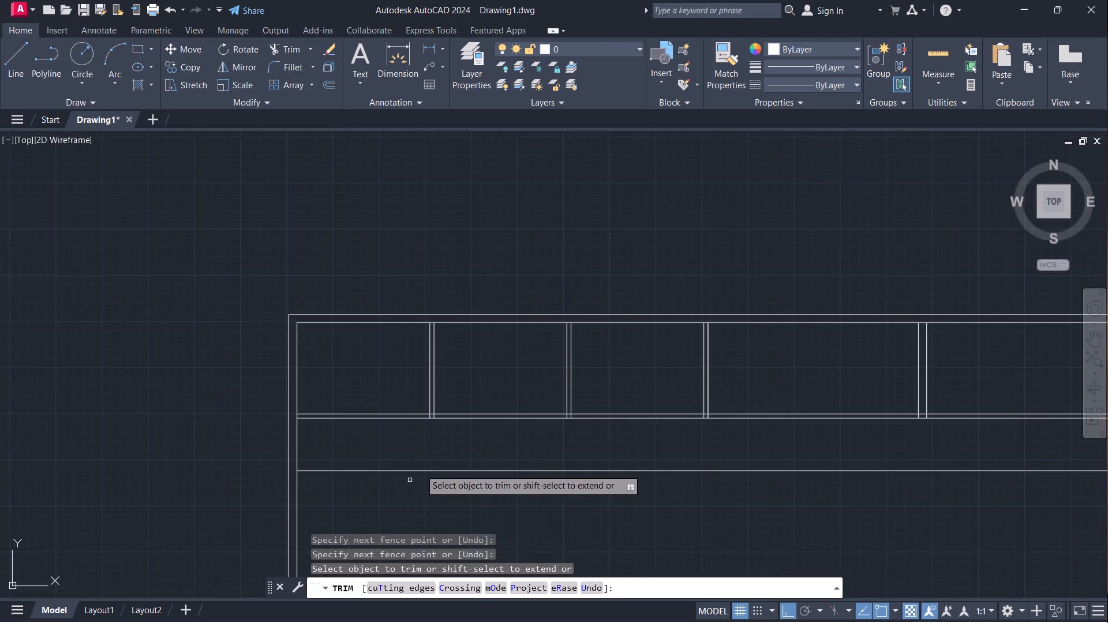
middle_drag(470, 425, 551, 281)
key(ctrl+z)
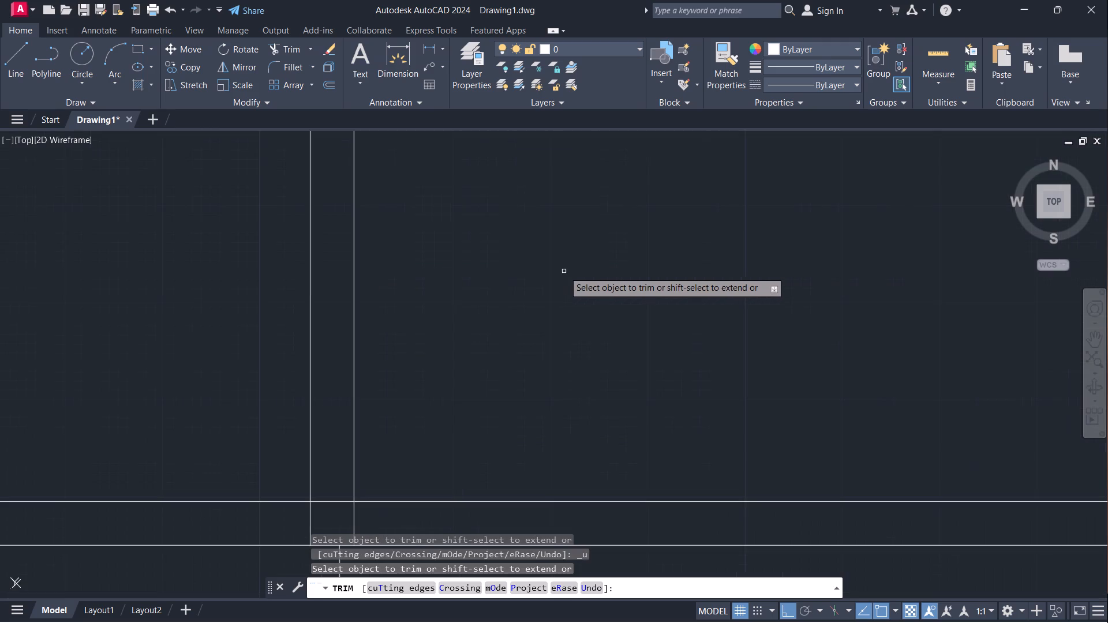
Trim the vertical line's segment across the corridor and the corridor line to its left, leaving a clean corner.
scroll(380, 396, down, 3)
middle_drag(394, 452, 576, 276)
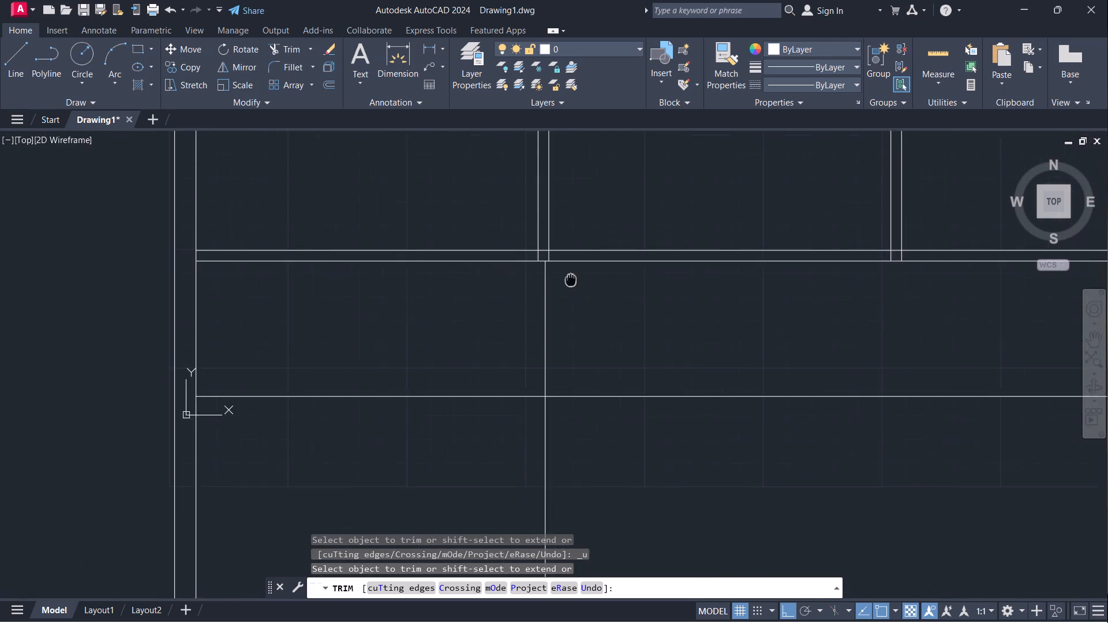
middle_drag(576, 276, 576, 276)
drag(565, 291, 468, 417)
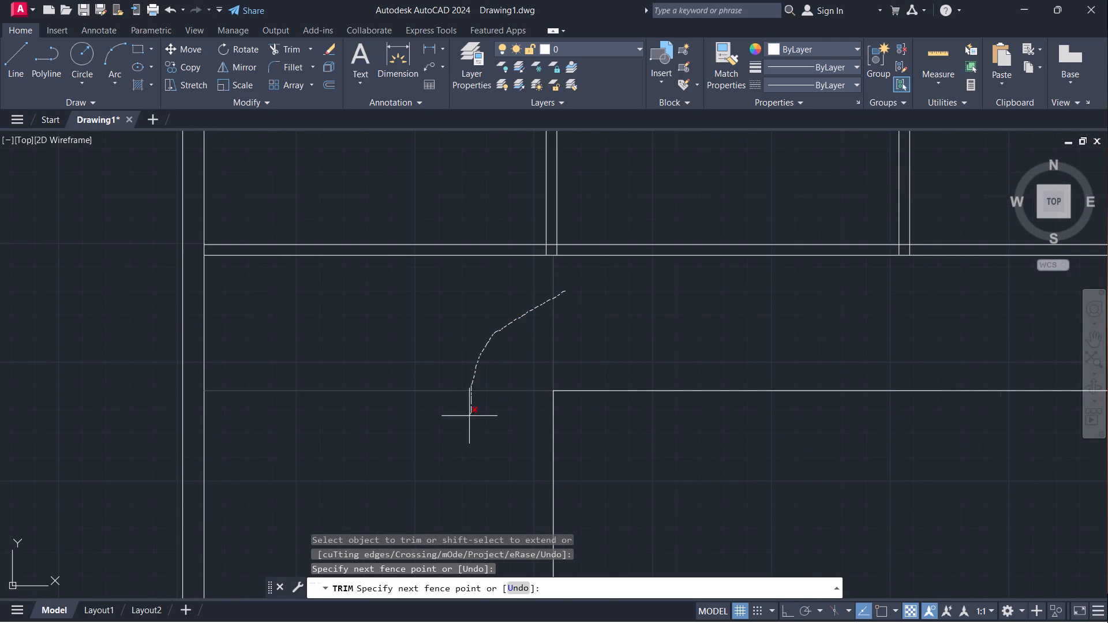
drag(468, 417, 467, 421)
Trim the first vertical partition's two lines where they cross the horizontal partition below the room row.
scroll(478, 414, down, 4)
middle_drag(537, 452, 495, 392)
scroll(339, 261, up, 2)
scroll(591, 378, up, 2)
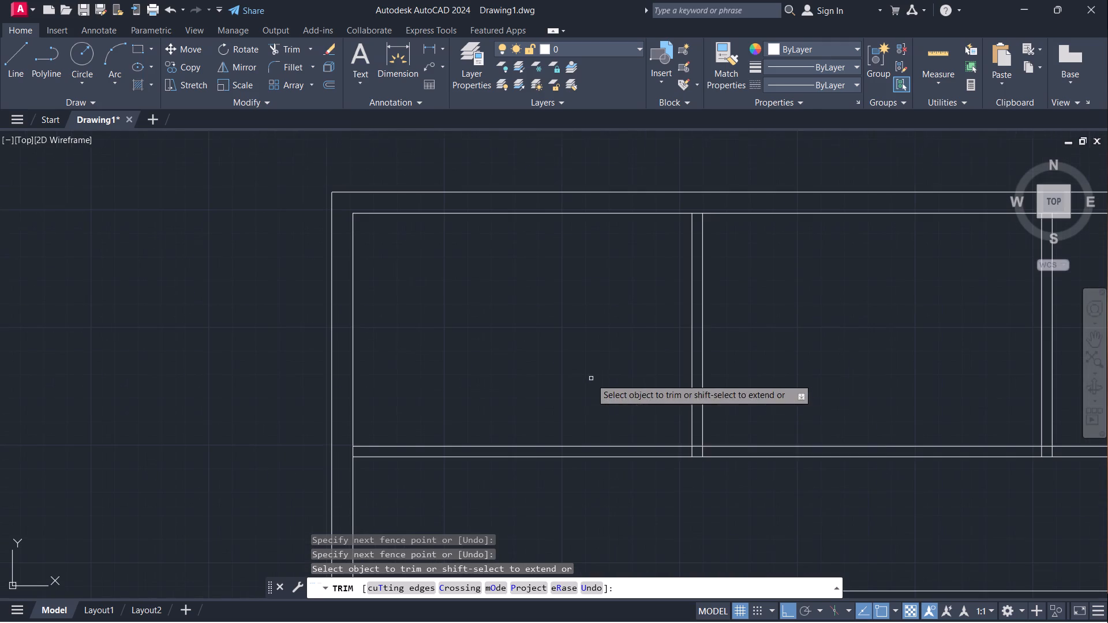
middle_drag(703, 495, 556, 414)
scroll(560, 384, up, 6)
drag(522, 287, 226, 269)
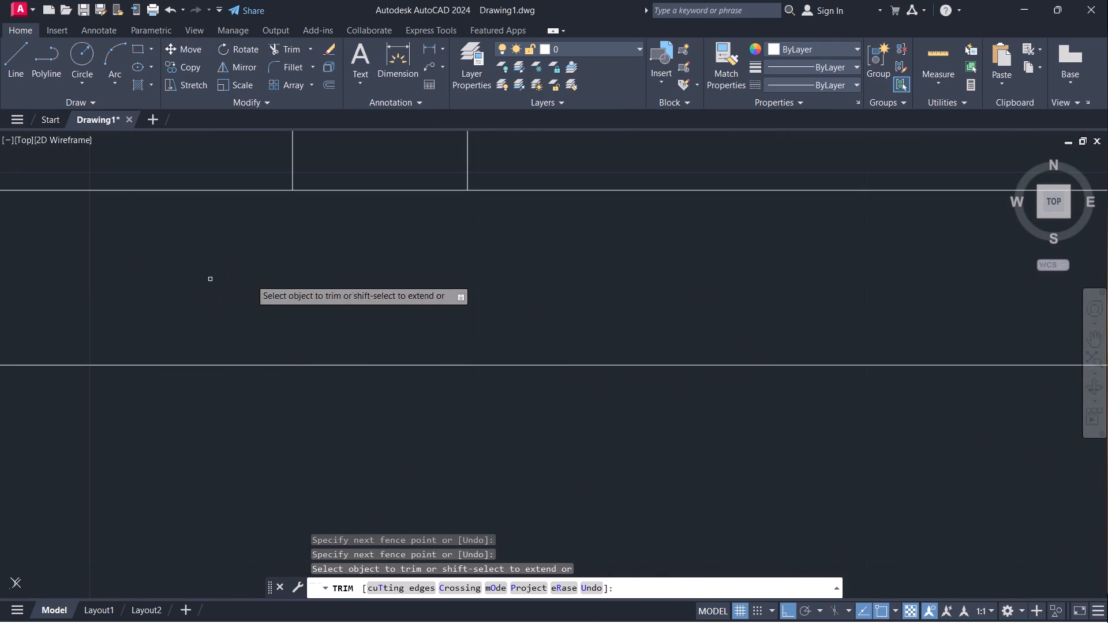
Trim the second vertical partition's two lines where they cross the horizontal partition.
scroll(413, 297, down, 4)
middle_drag(1006, 444, 622, 429)
scroll(712, 381, down, 5)
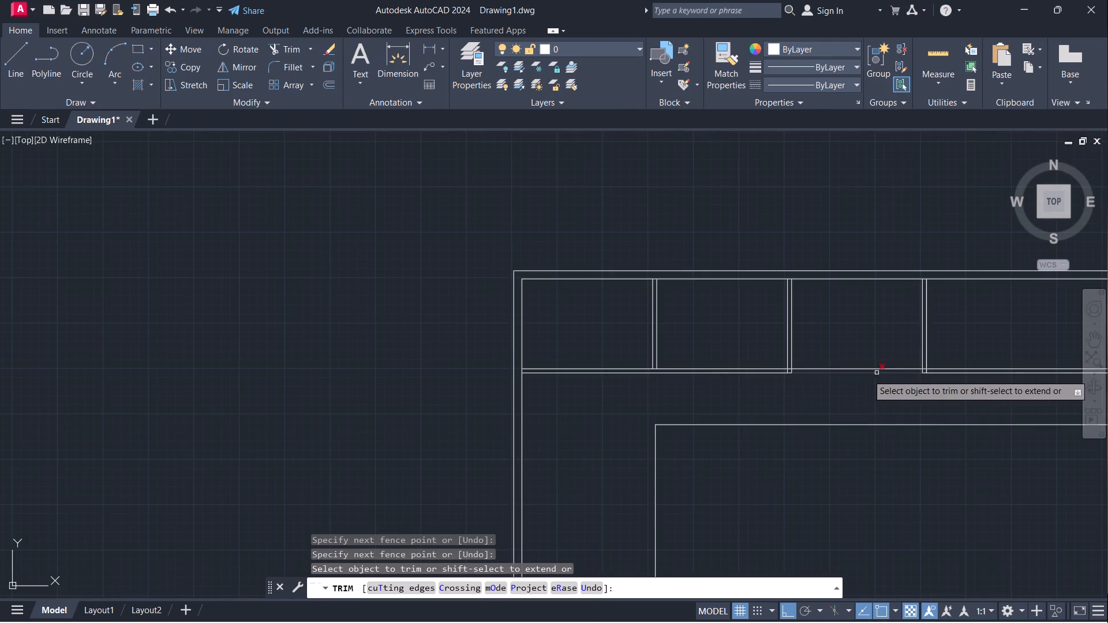
scroll(866, 374, up, 4)
scroll(377, 369, up, 3)
drag(122, 330, 443, 341)
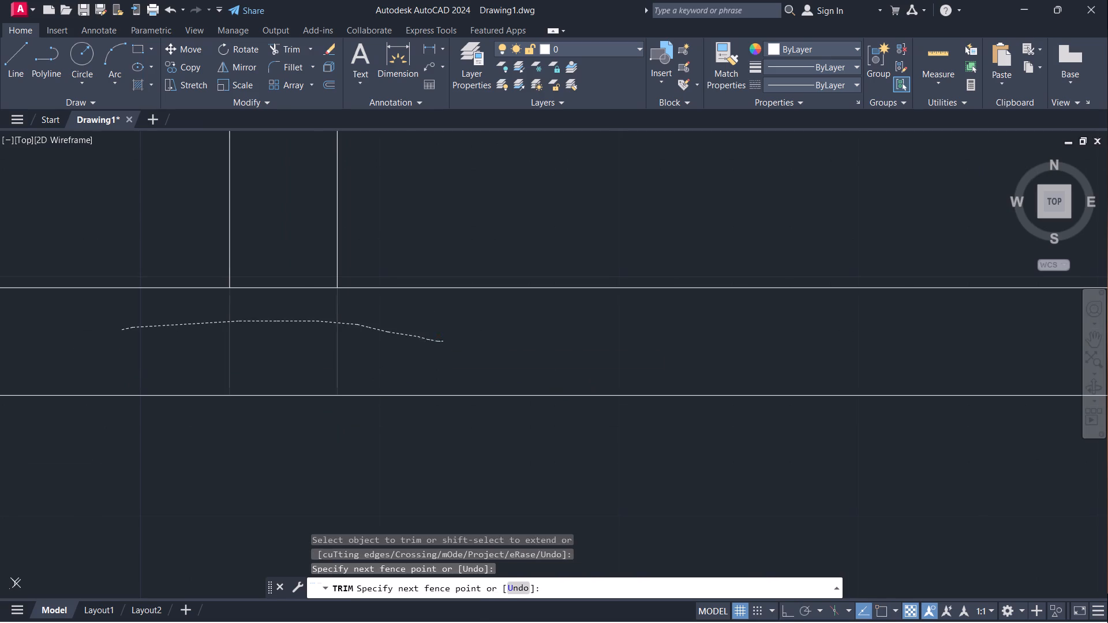
Trim the third vertical partition's two lines where they cross the horizontal partition below the room row.
scroll(450, 339, down, 4)
middle_click(717, 361)
scroll(717, 361, down, 3)
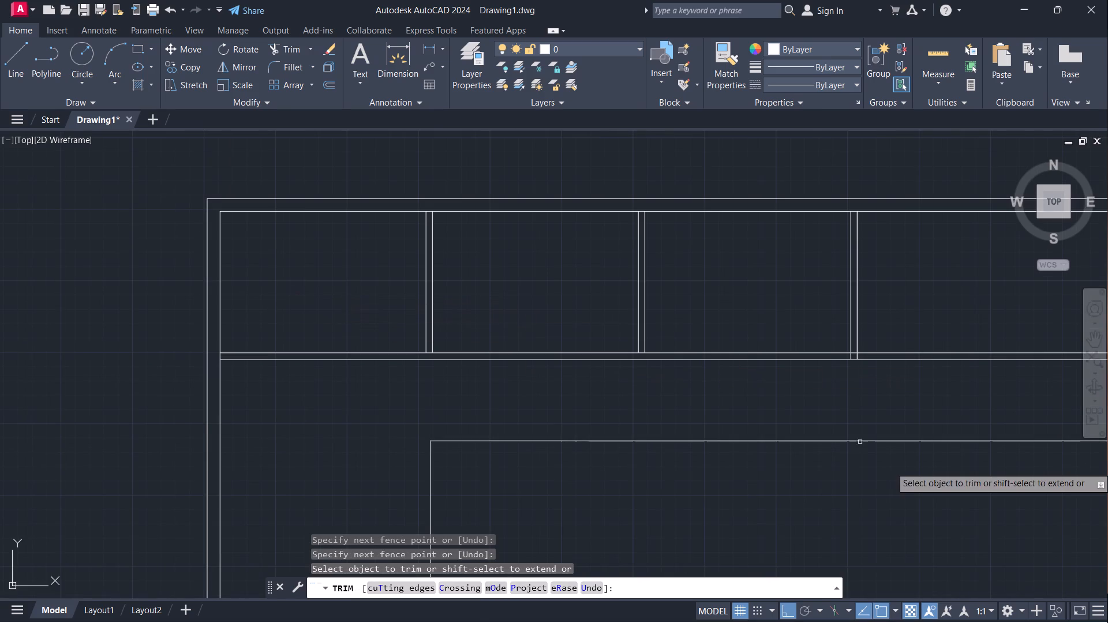
scroll(948, 415, up, 4)
middle_drag(632, 252, 617, 527)
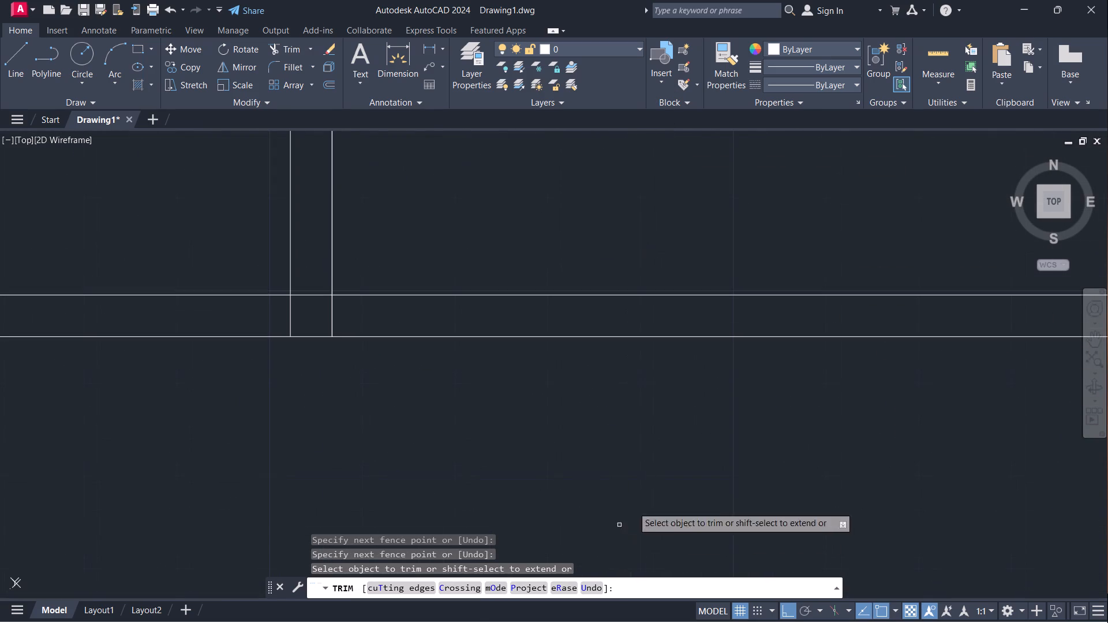
scroll(276, 269, up, 1)
drag(236, 337, 347, 347)
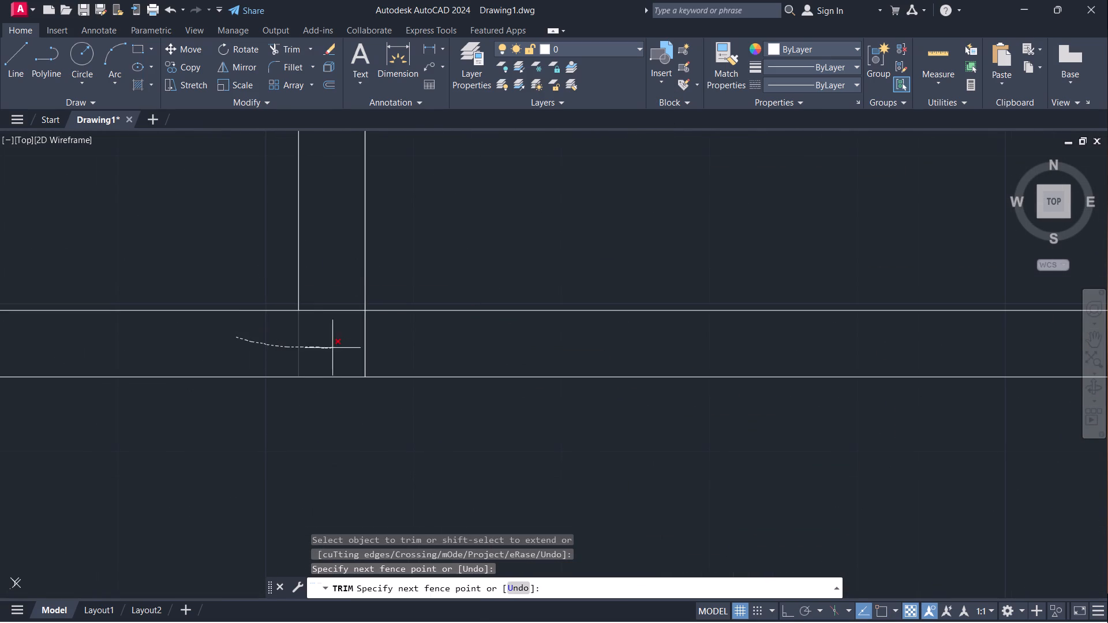
drag(347, 347, 424, 337)
scroll(428, 336, down, 7)
middle_drag(309, 424, 350, 397)
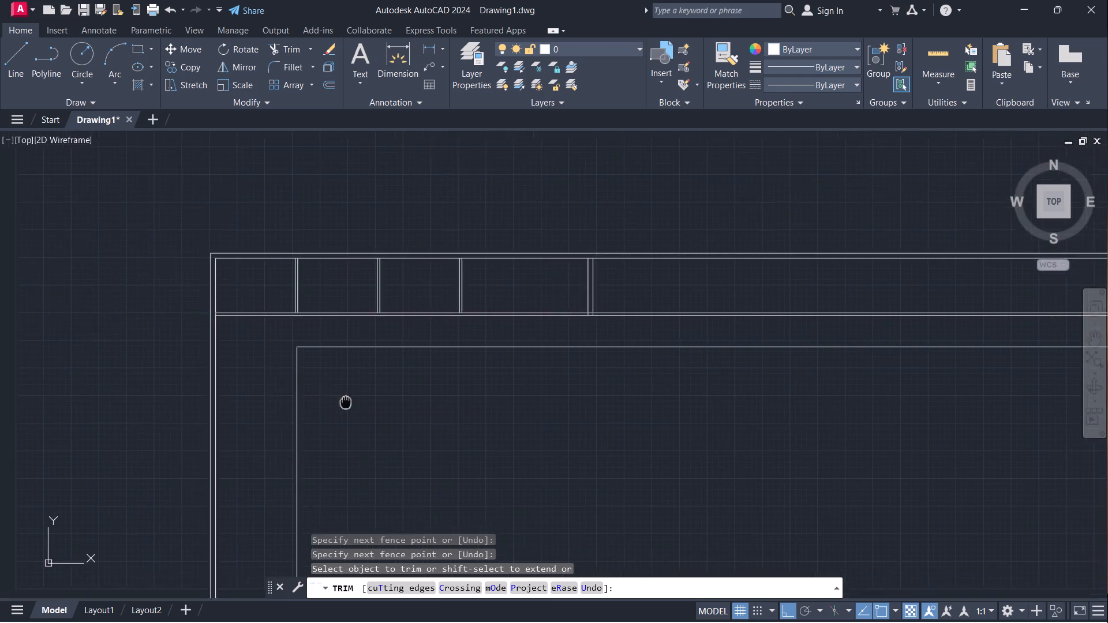
middle_drag(350, 397, 381, 378)
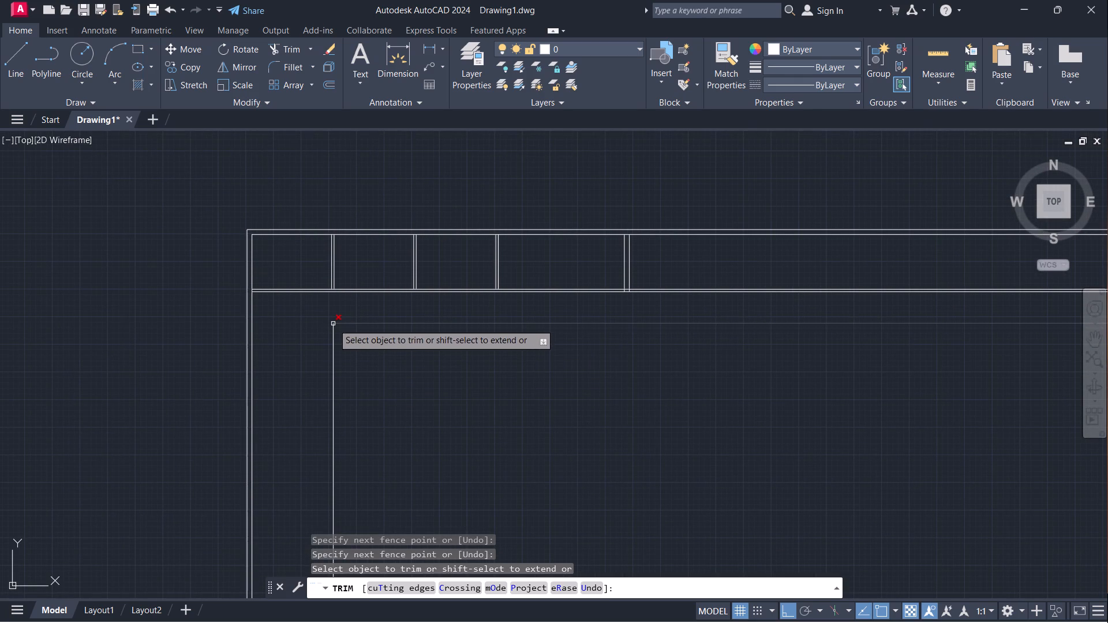
key(space)
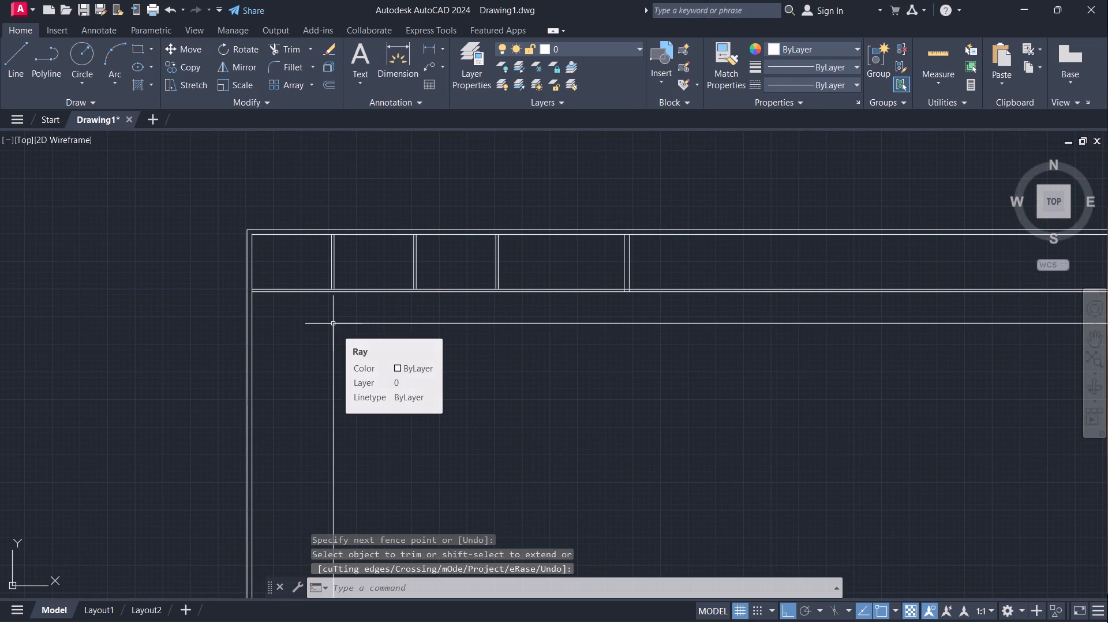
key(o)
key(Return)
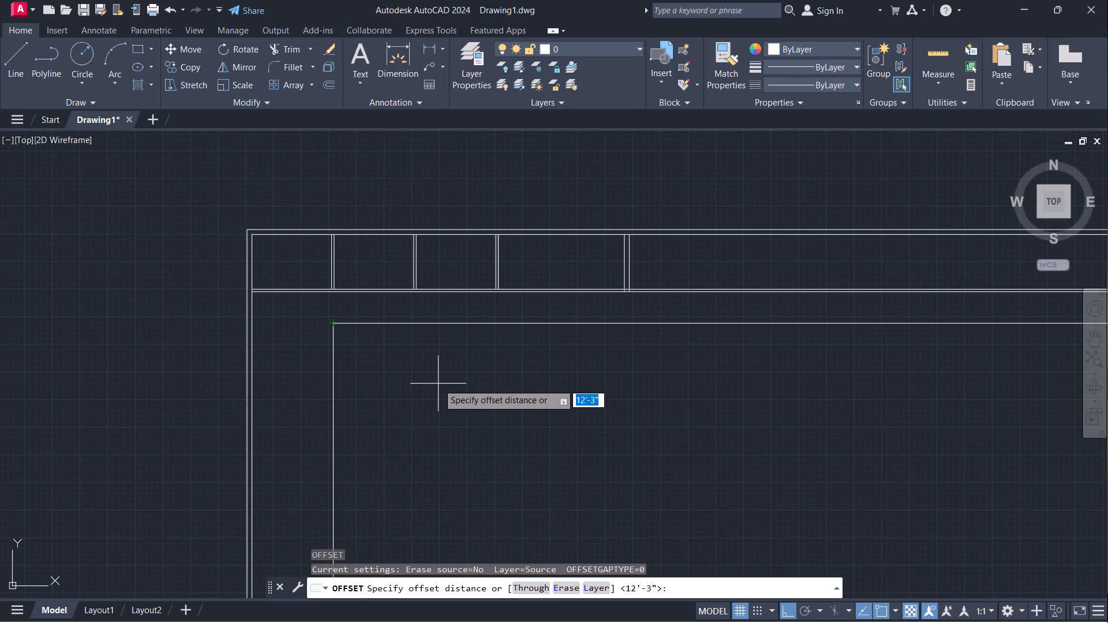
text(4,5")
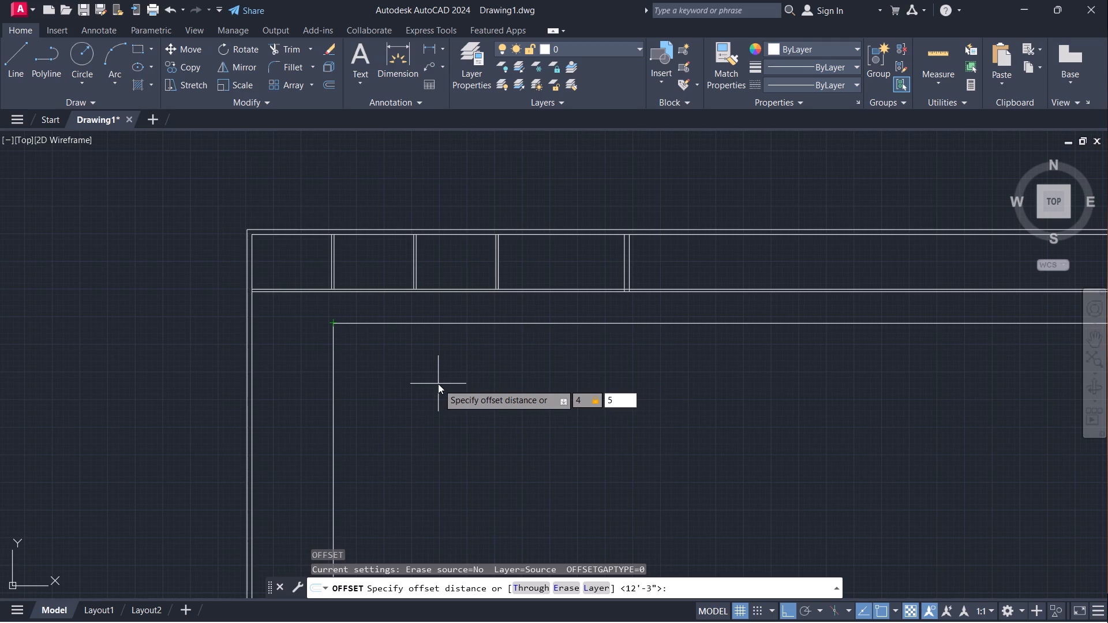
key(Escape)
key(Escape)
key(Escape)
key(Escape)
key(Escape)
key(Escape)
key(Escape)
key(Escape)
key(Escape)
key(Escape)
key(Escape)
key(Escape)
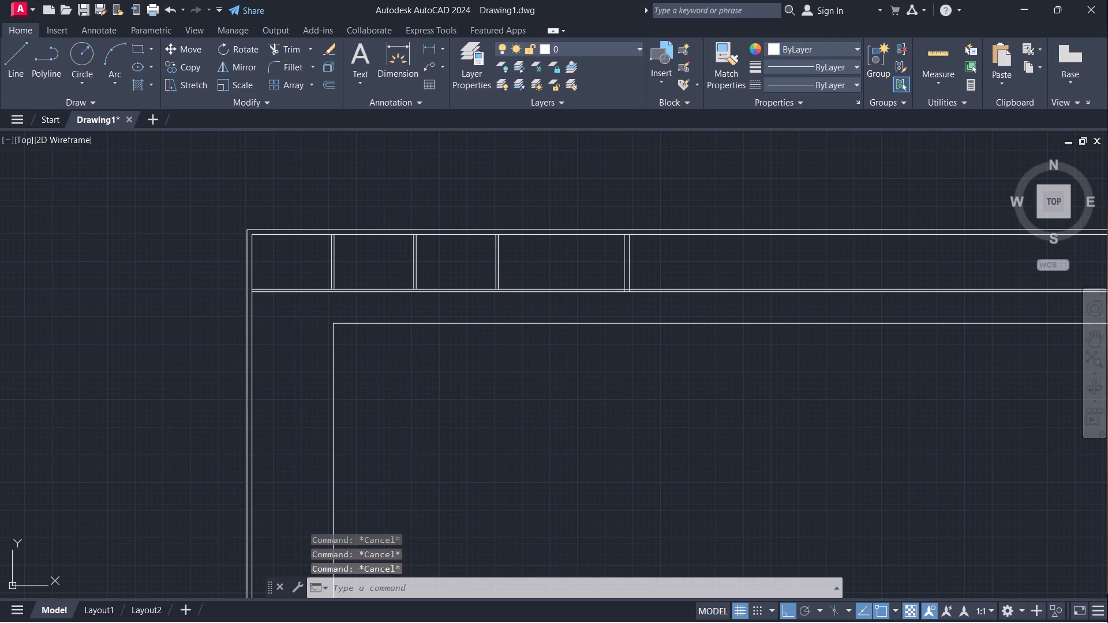
Offset the corridor's lower horizontal line and the vertical line meeting it by 4.5" toward the inside of the plan.
key(o)
key(Return)
key(4)
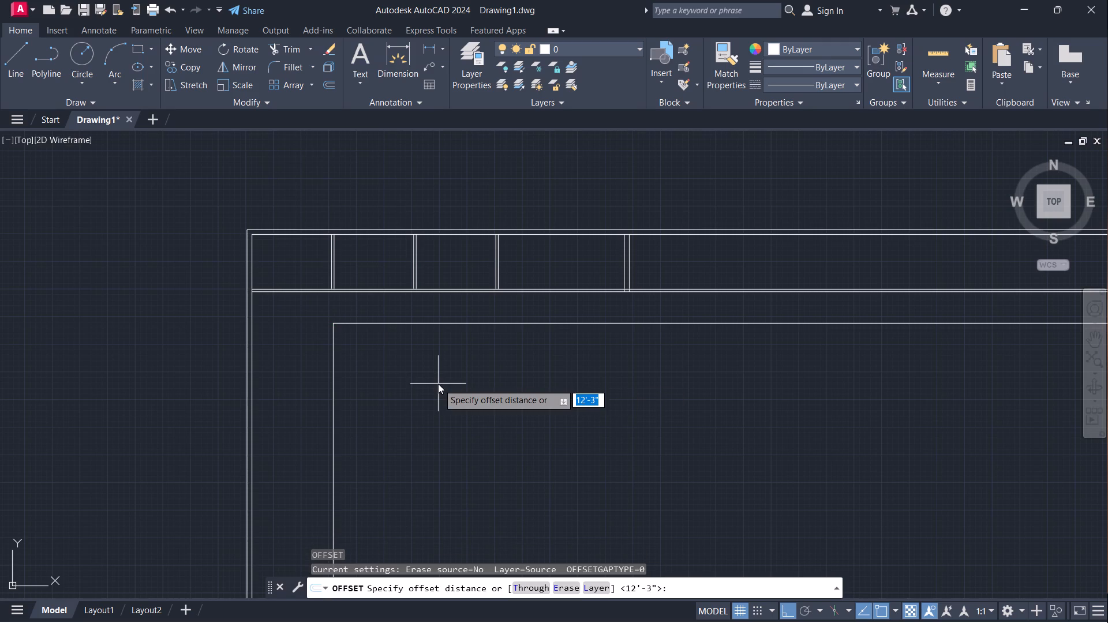
text(.5)
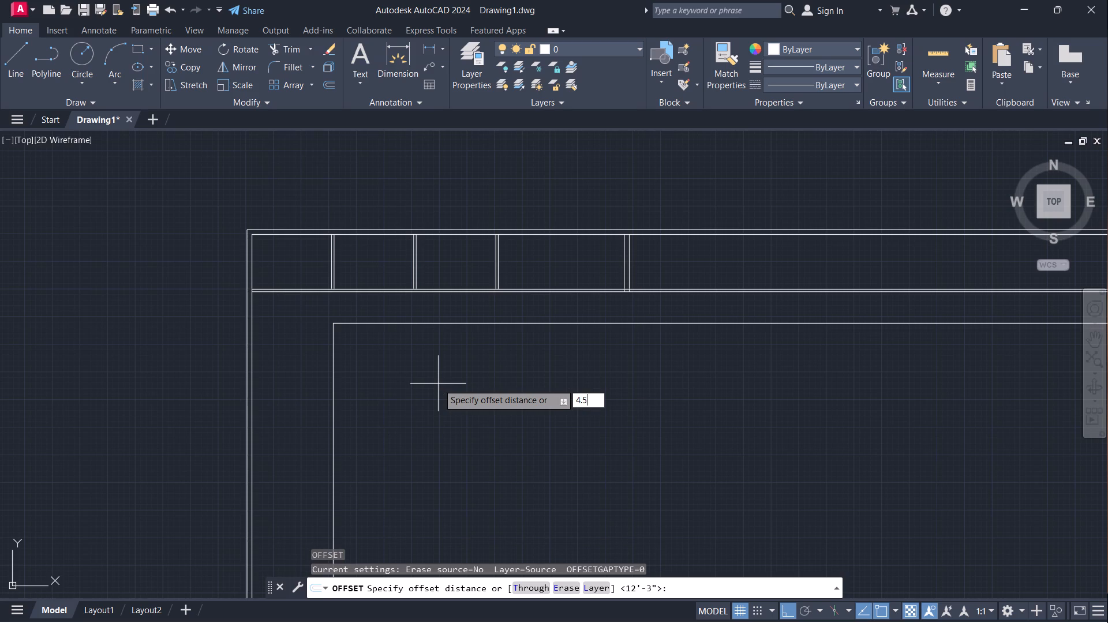
key(shift+quotedbl)
key(Return)
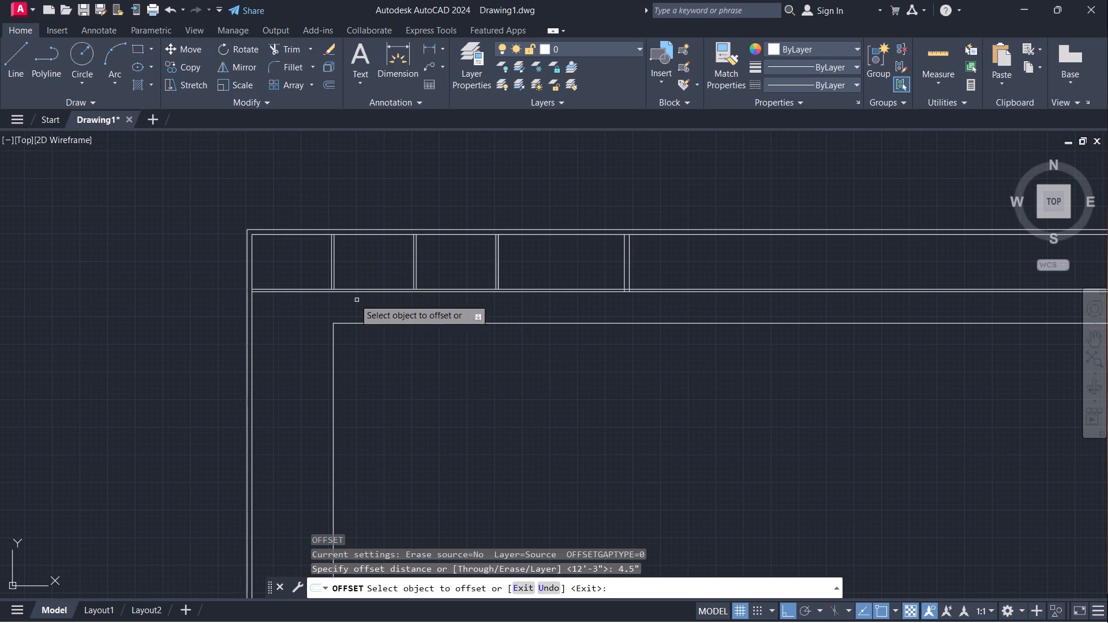
click(400, 324)
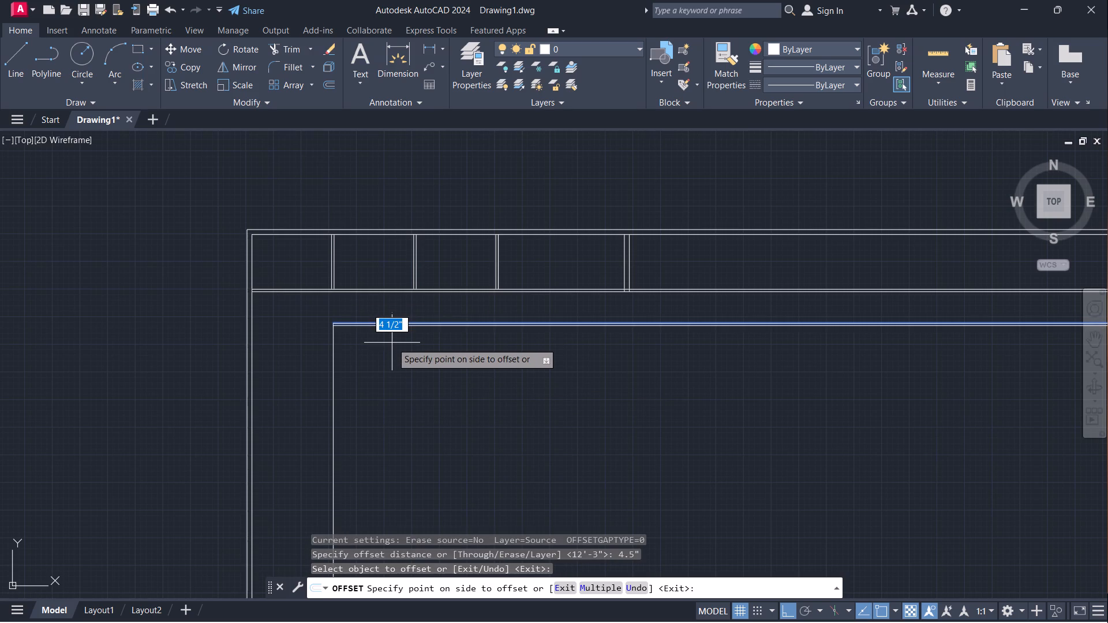
scroll(387, 352, up, 2)
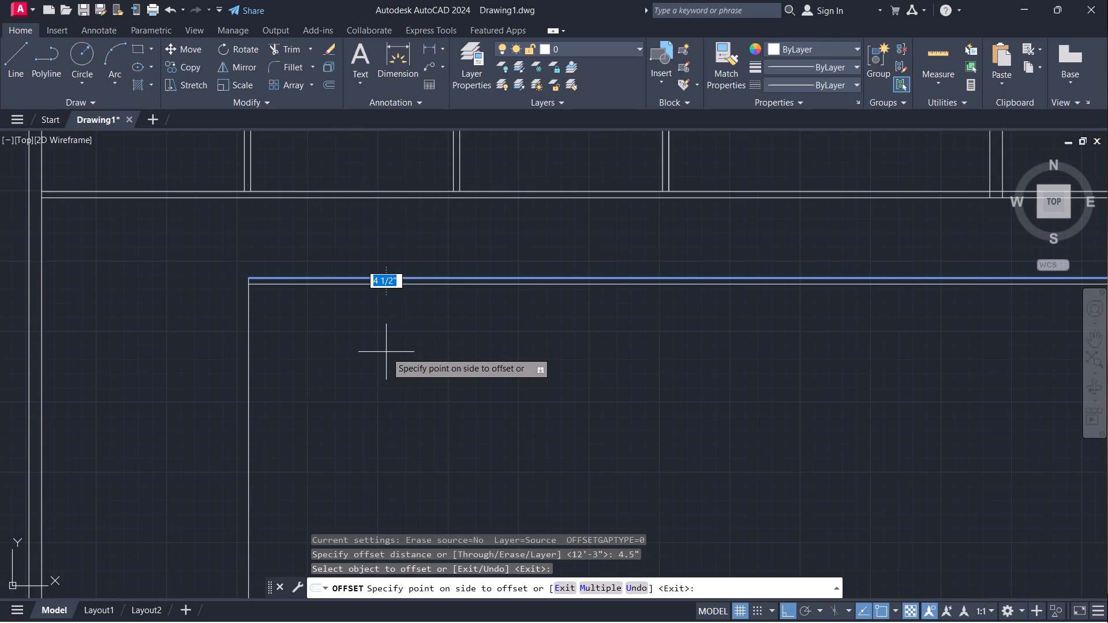
scroll(387, 351, down, 1)
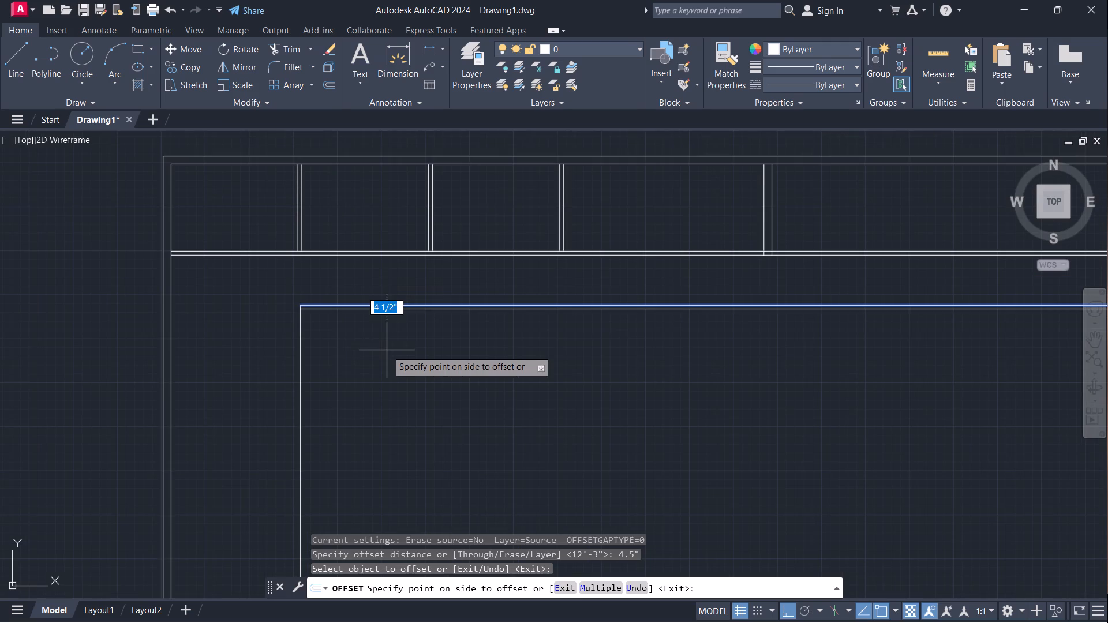
click(387, 350)
scroll(317, 355, up, 3)
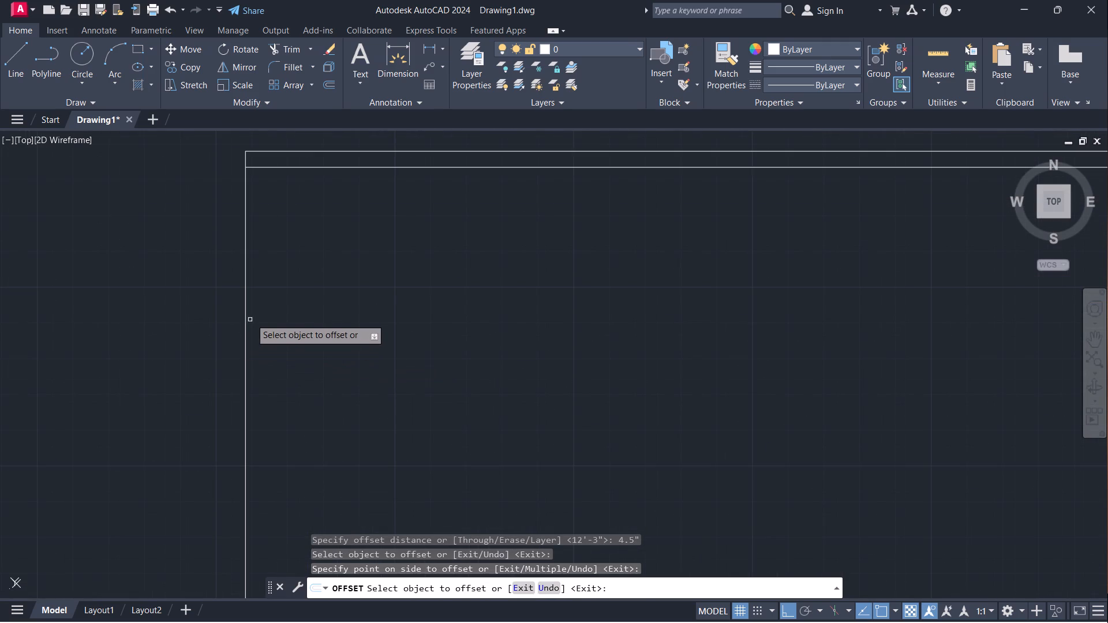
click(245, 327)
click(332, 319)
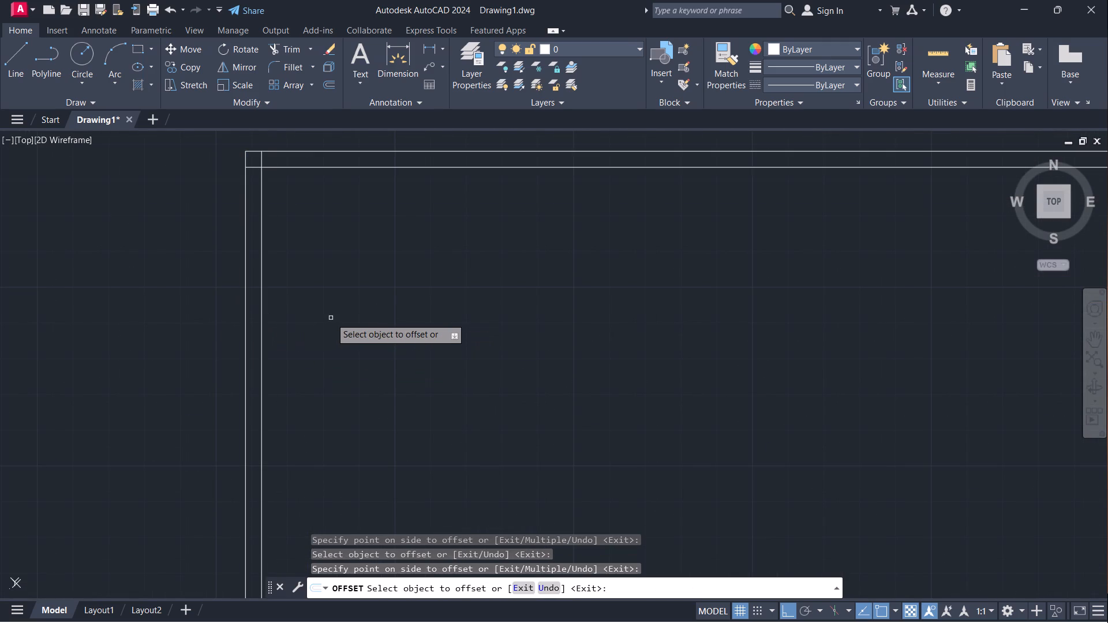
key(space)
Trim the overlapping ends of the two new offset lines at the corridor's inner corner.
text(TR)
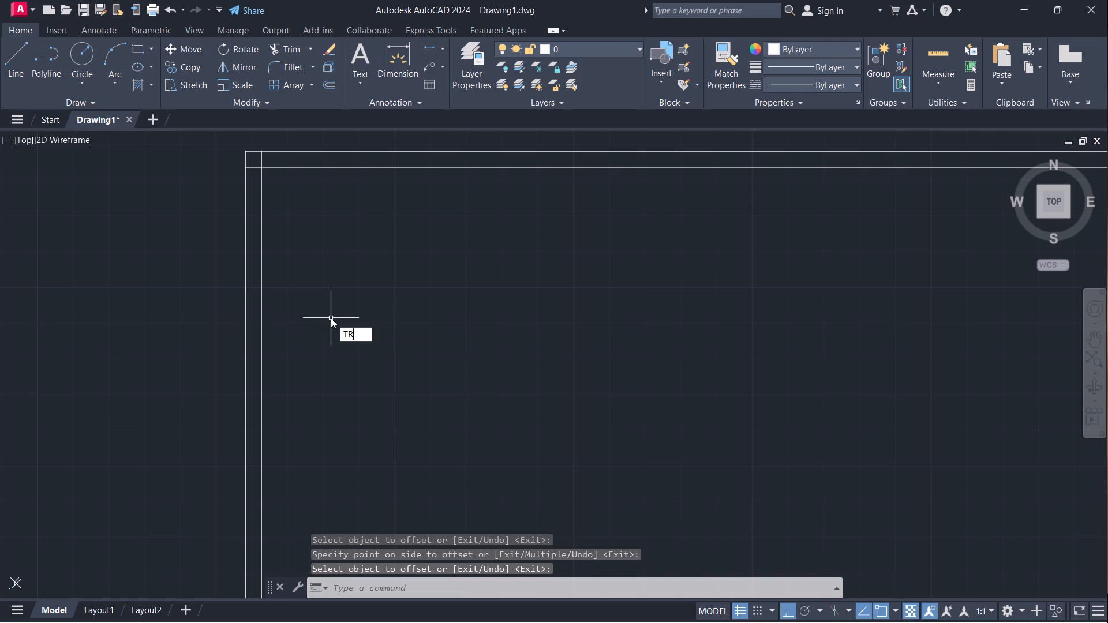
key(Return)
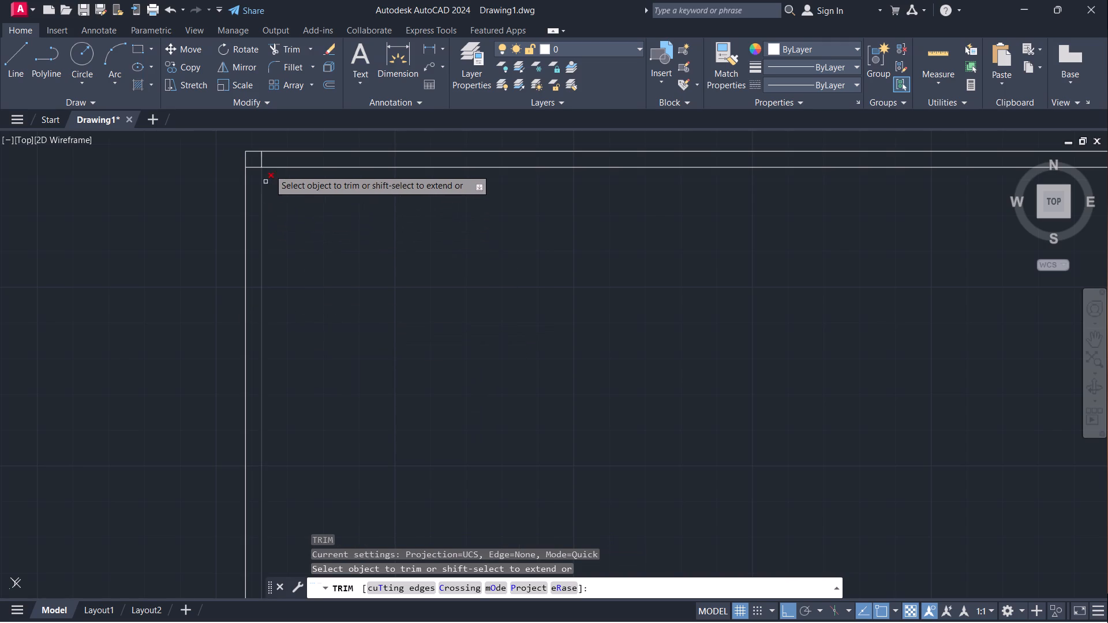
scroll(270, 164, up, 3)
drag(249, 150, 187, 232)
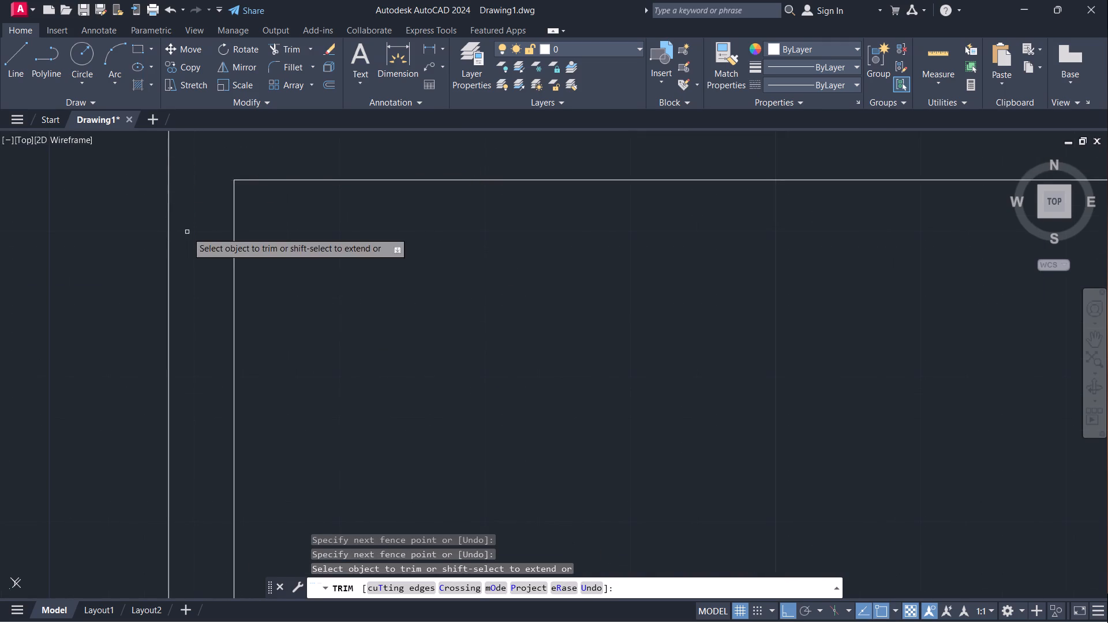
scroll(193, 226, down, 4)
middle_click(252, 354)
scroll(252, 354, down, 2)
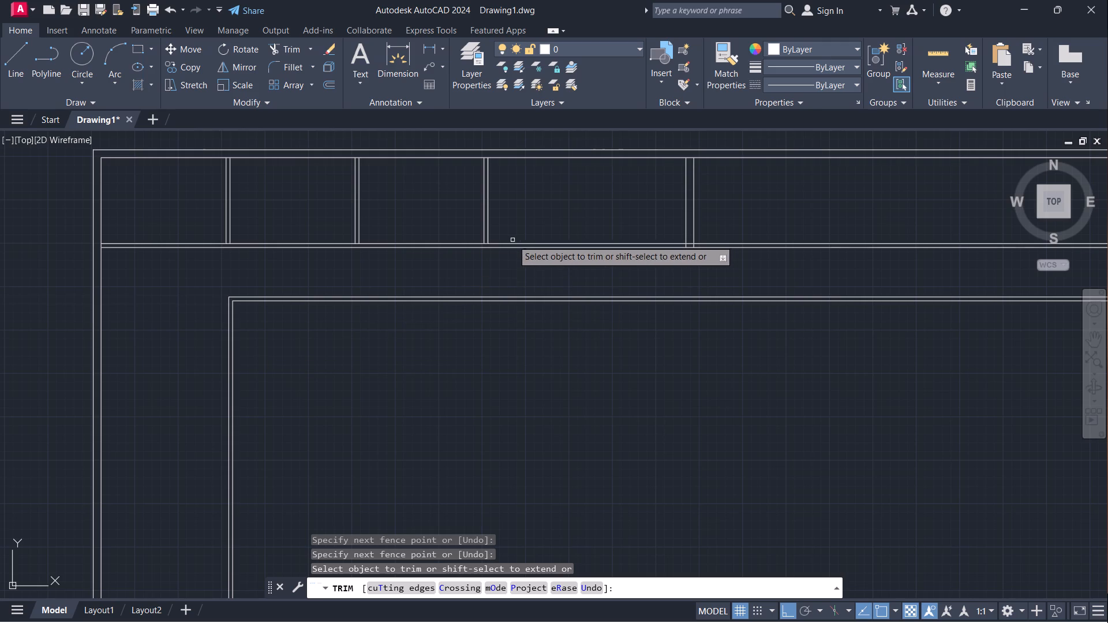
scroll(512, 240, up, 2)
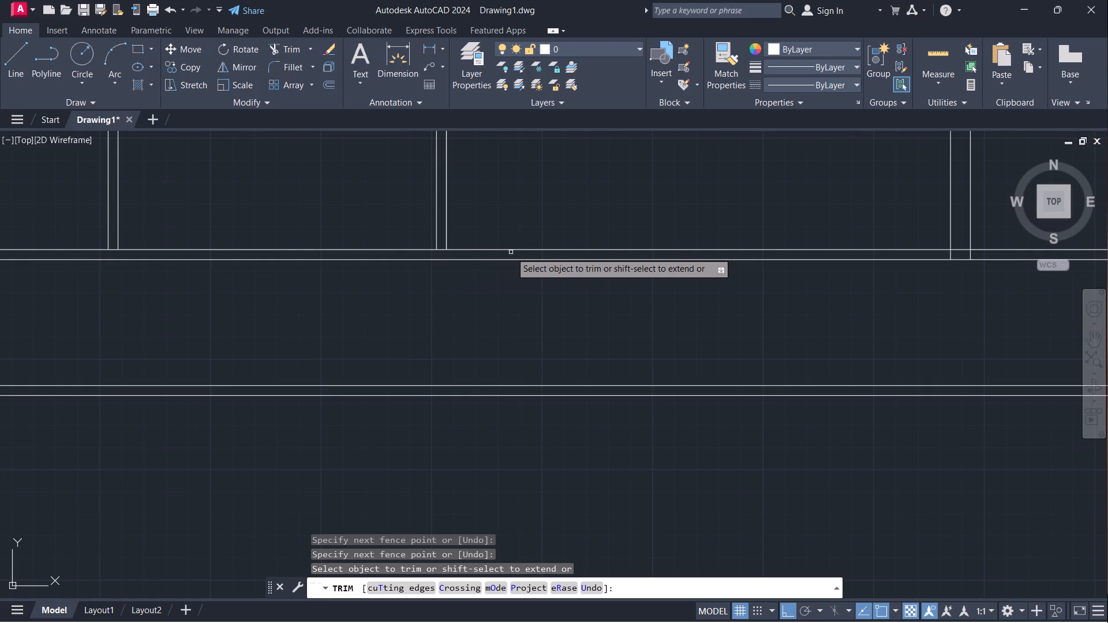
key(space)
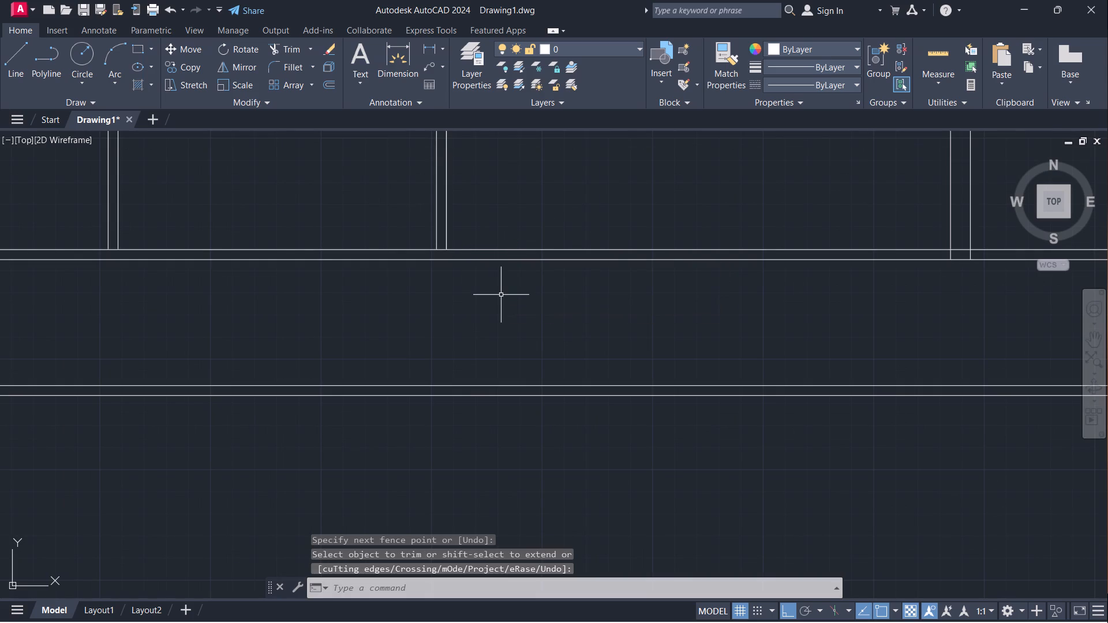
Extend the third vertical partition's right-hand line down to the lower line of the horizontal partition.
text(EX)
key(Return)
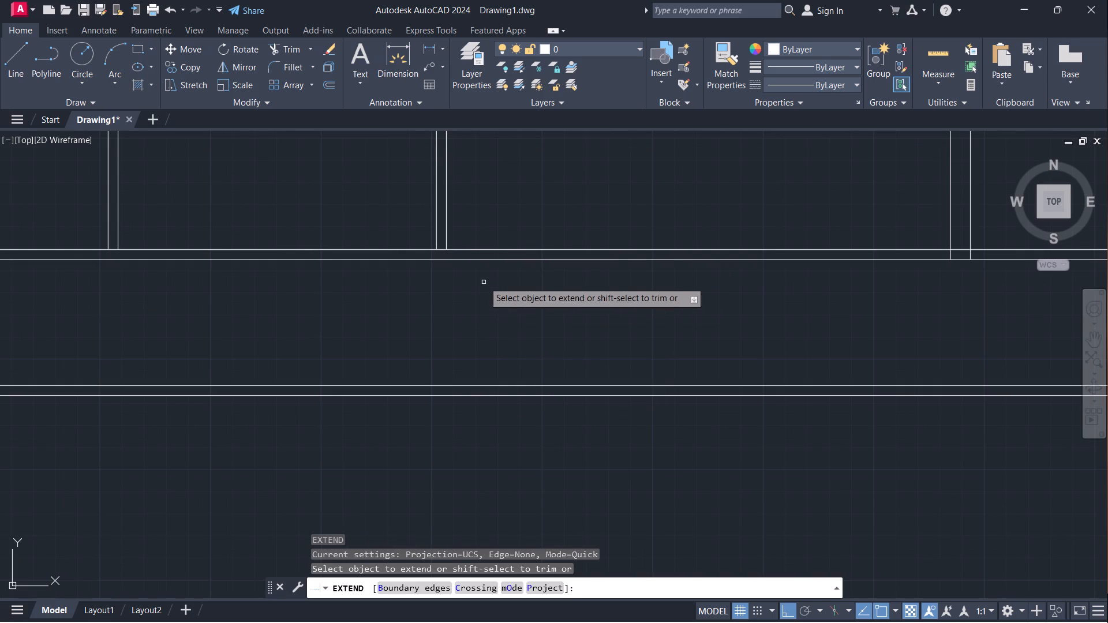
click(448, 230)
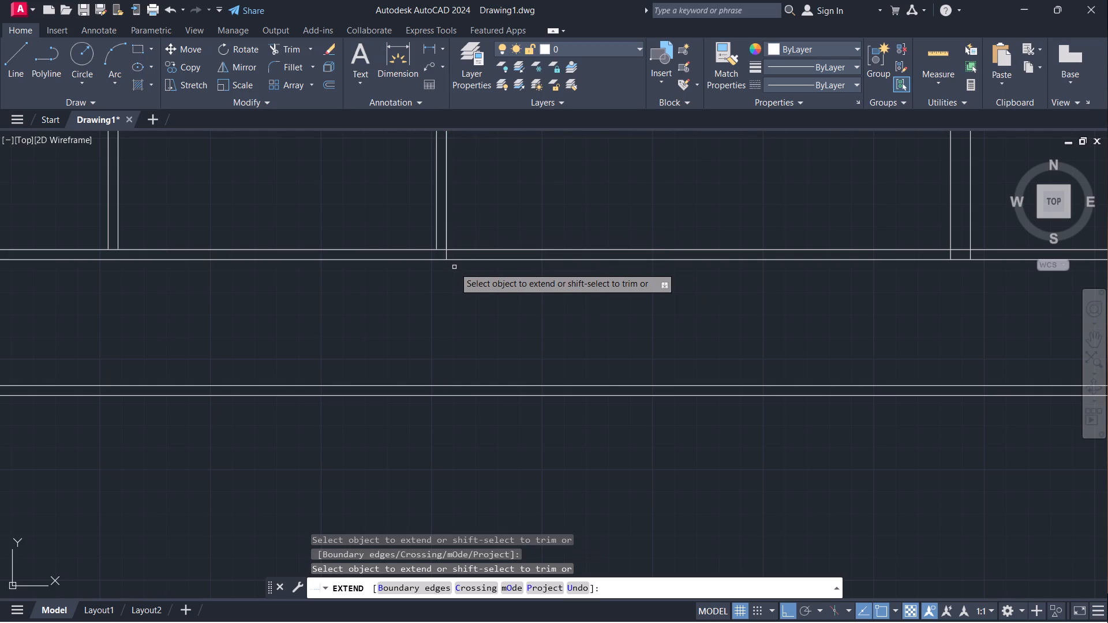
scroll(454, 267, down, 2)
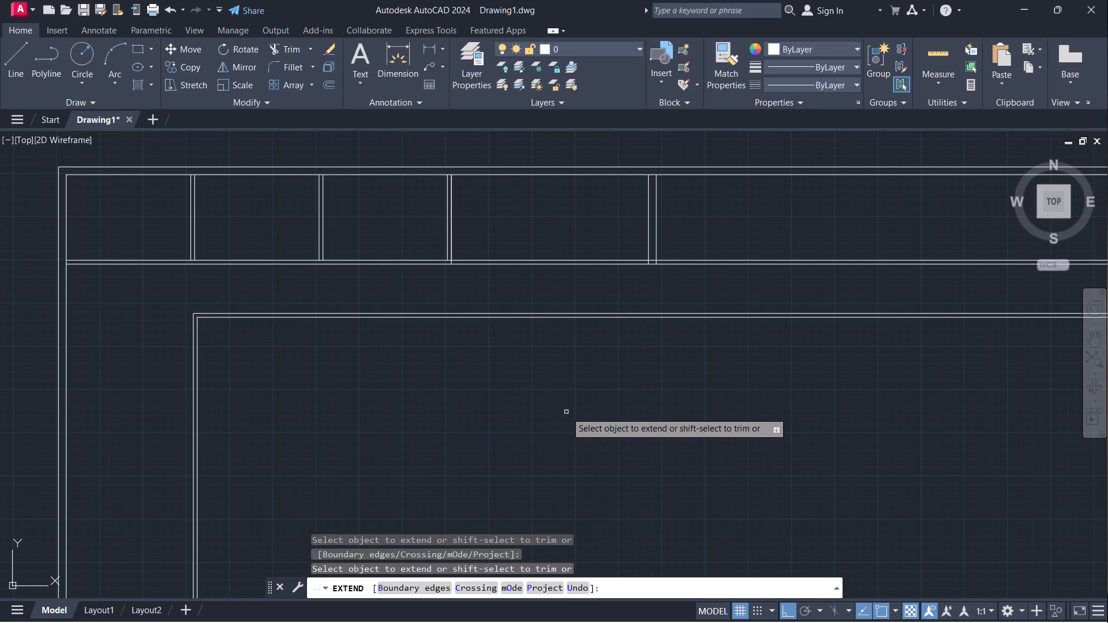
key(space)
Trim both horizontal partition lines between the third vertical partition and the 9" cross wall, opening that bay to the corridor.
text(TR)
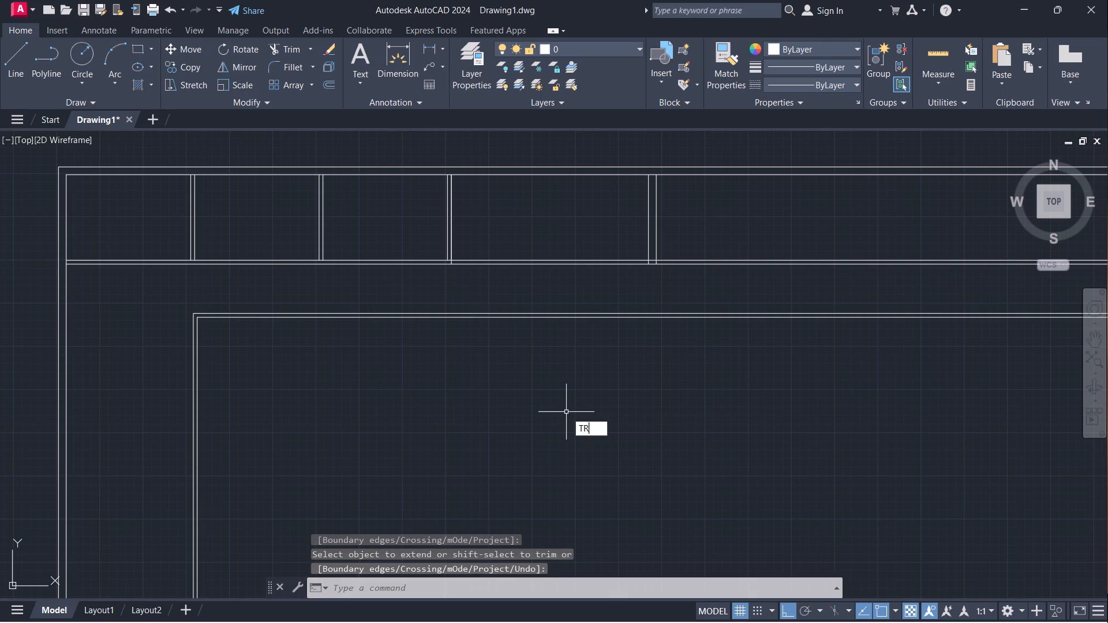
key(Return)
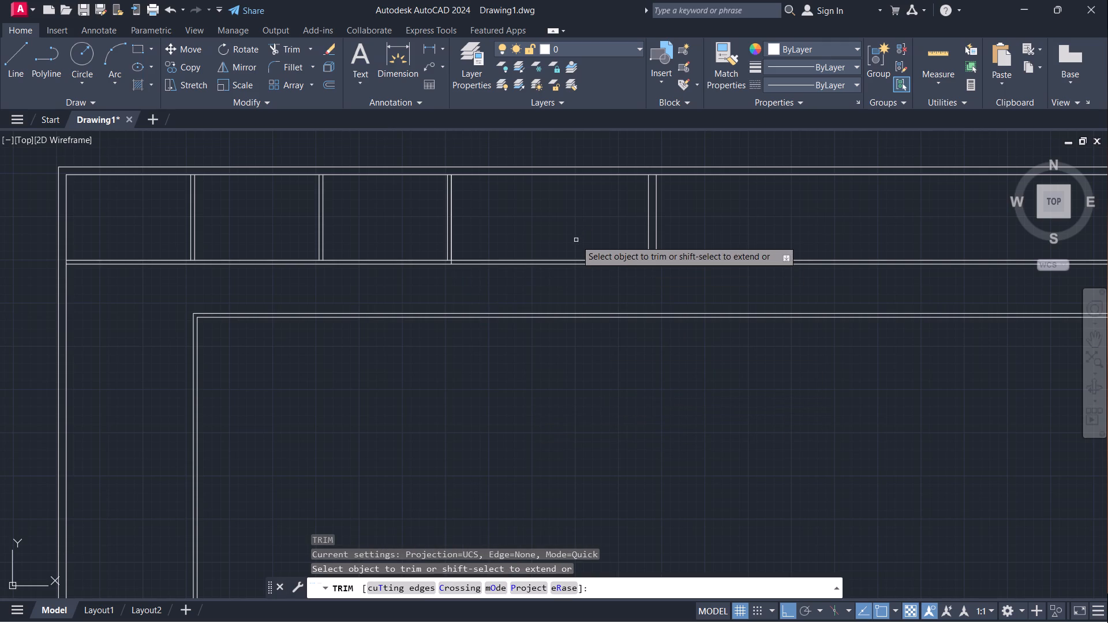
scroll(557, 266, up, 1)
drag(545, 235, 549, 279)
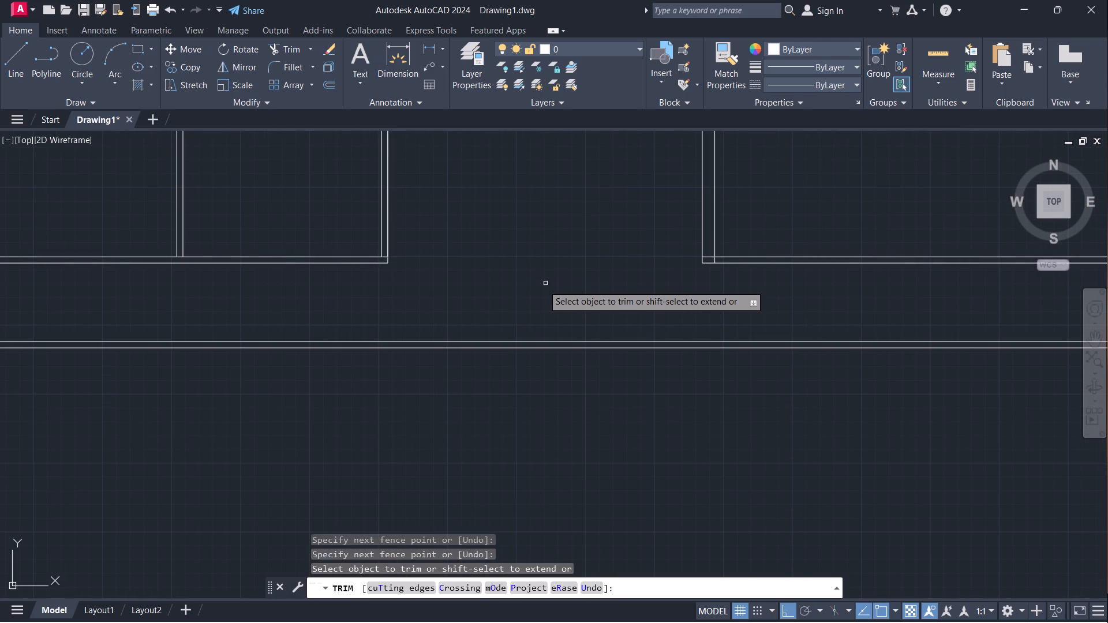
scroll(541, 286, down, 1)
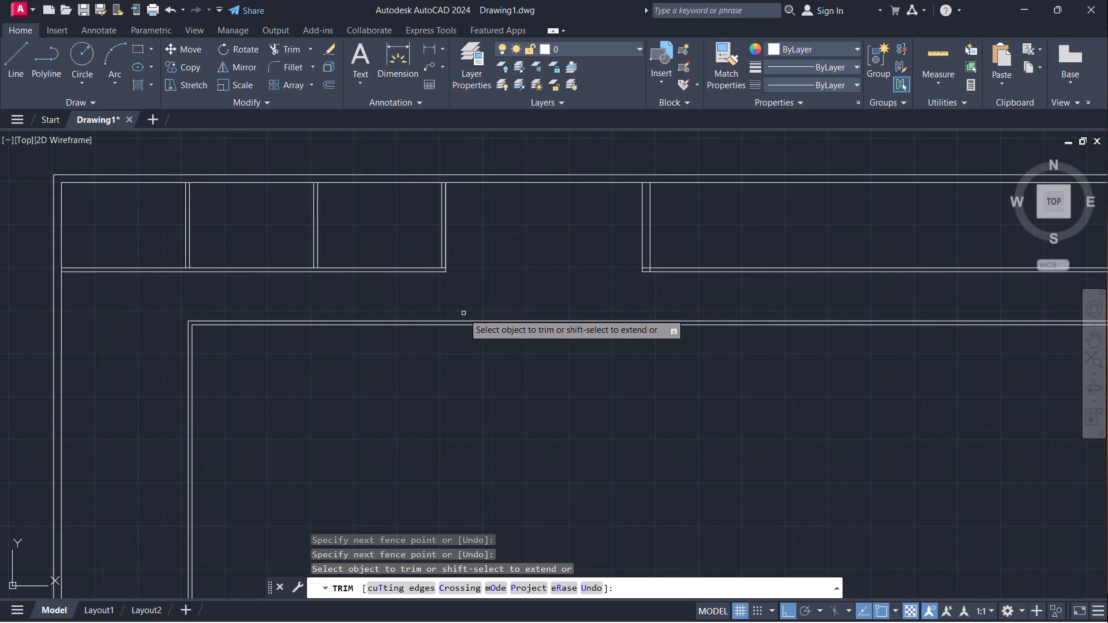
scroll(463, 313, down, 1)
middle_drag(368, 373, 408, 348)
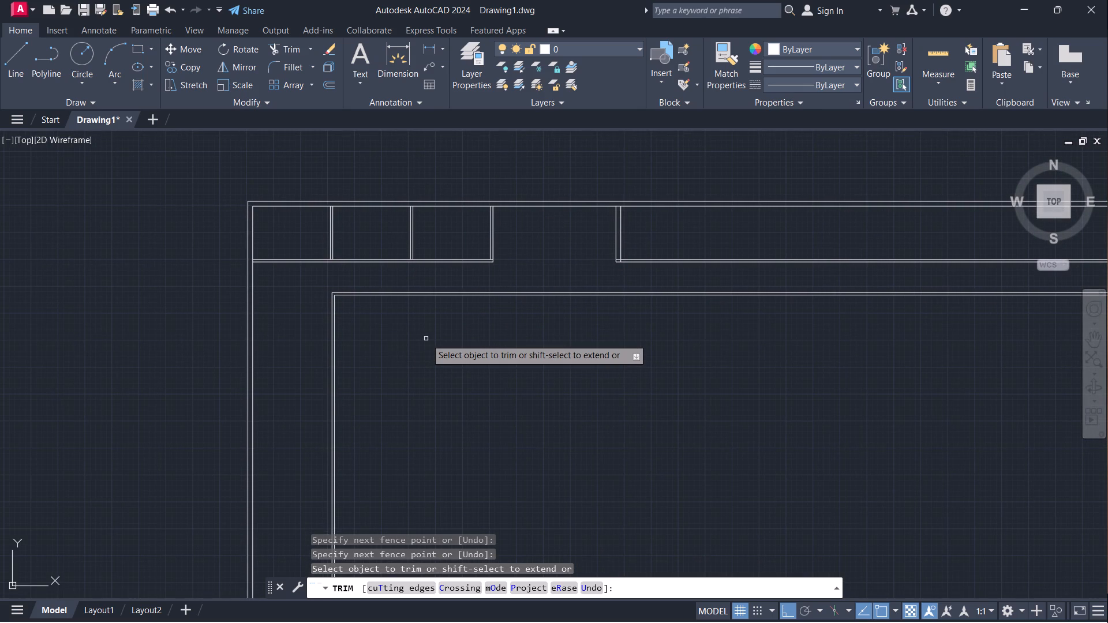
key(space)
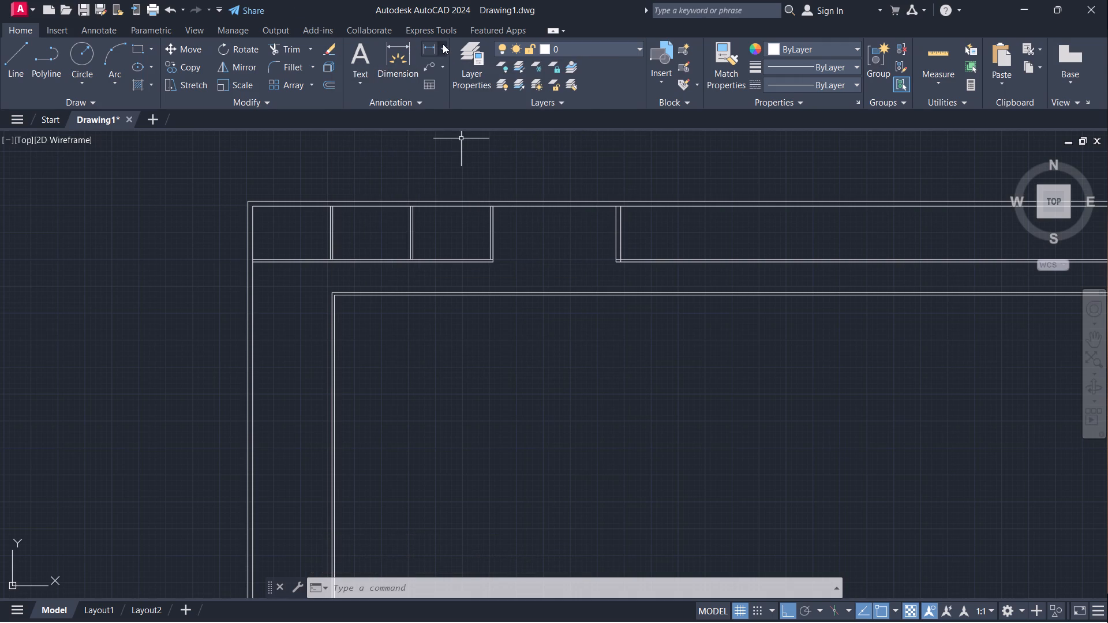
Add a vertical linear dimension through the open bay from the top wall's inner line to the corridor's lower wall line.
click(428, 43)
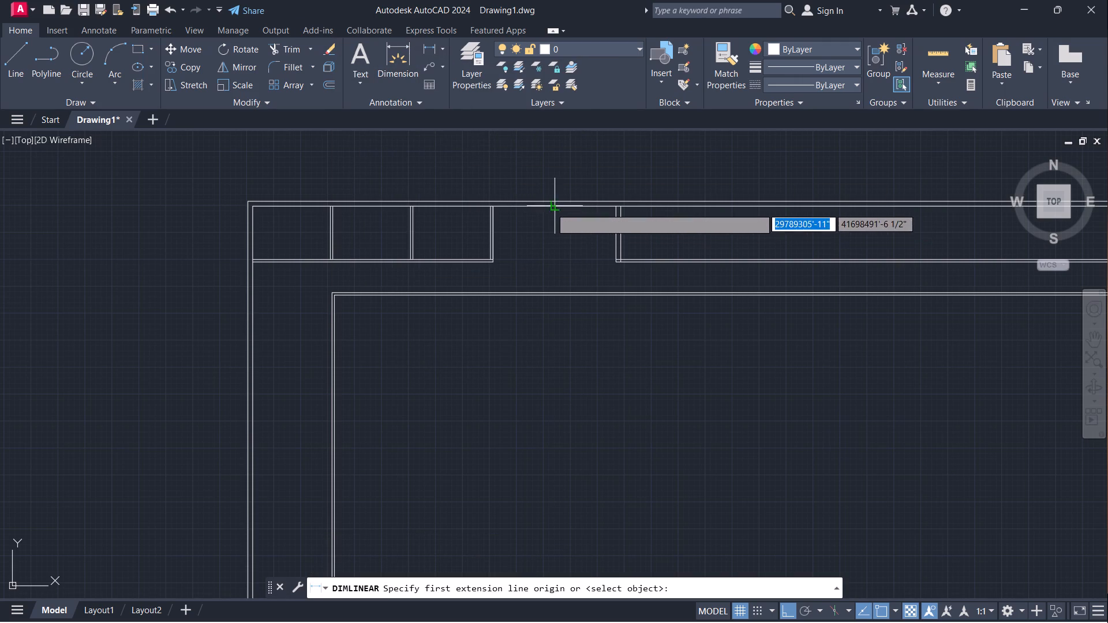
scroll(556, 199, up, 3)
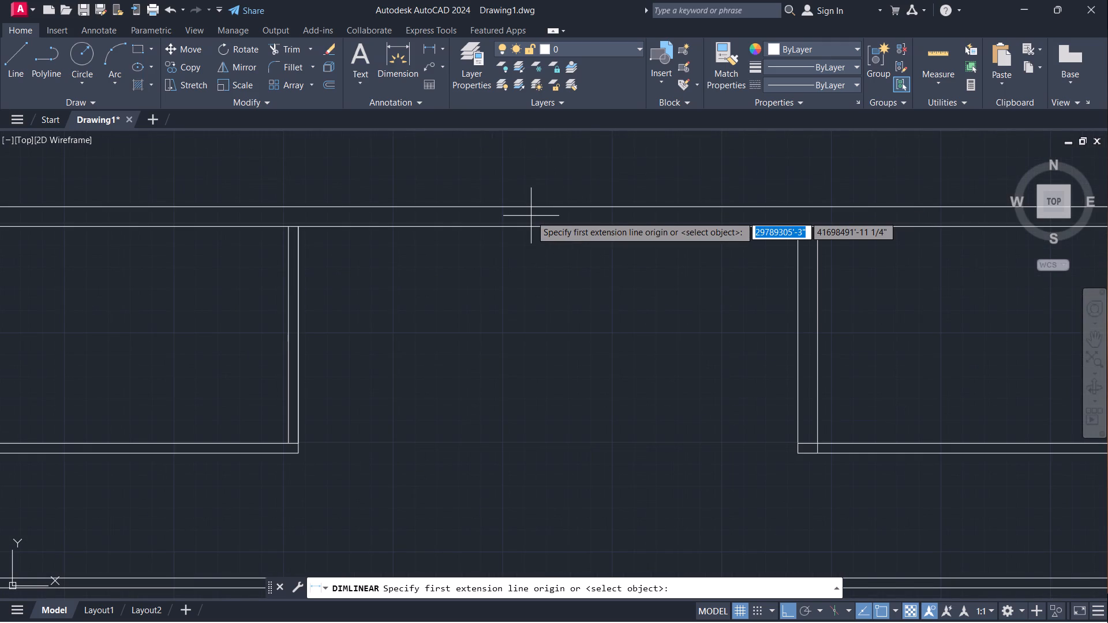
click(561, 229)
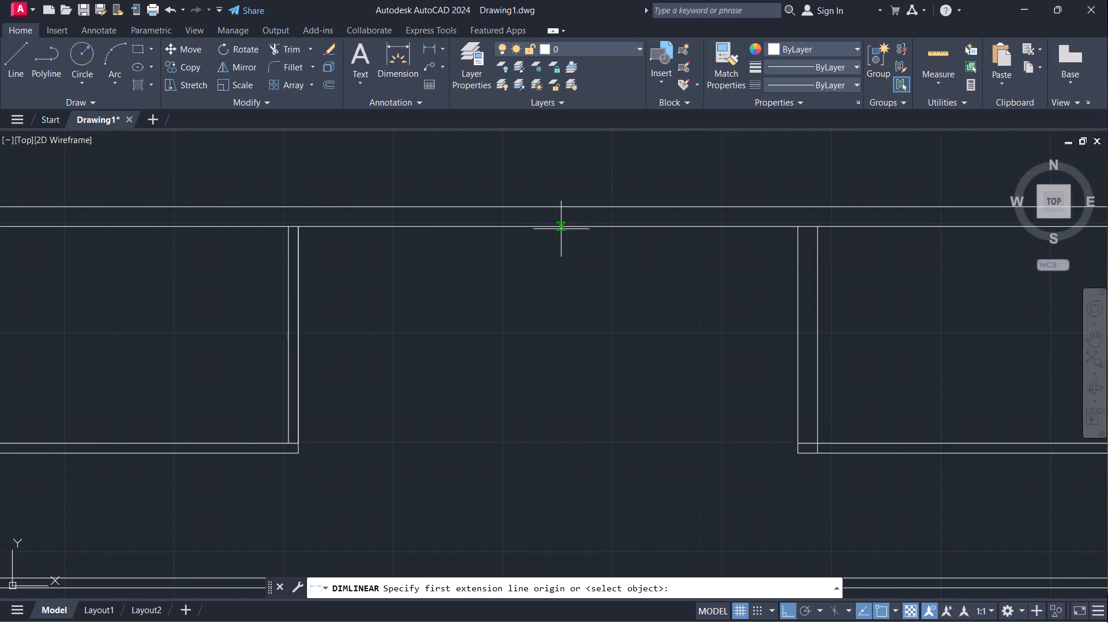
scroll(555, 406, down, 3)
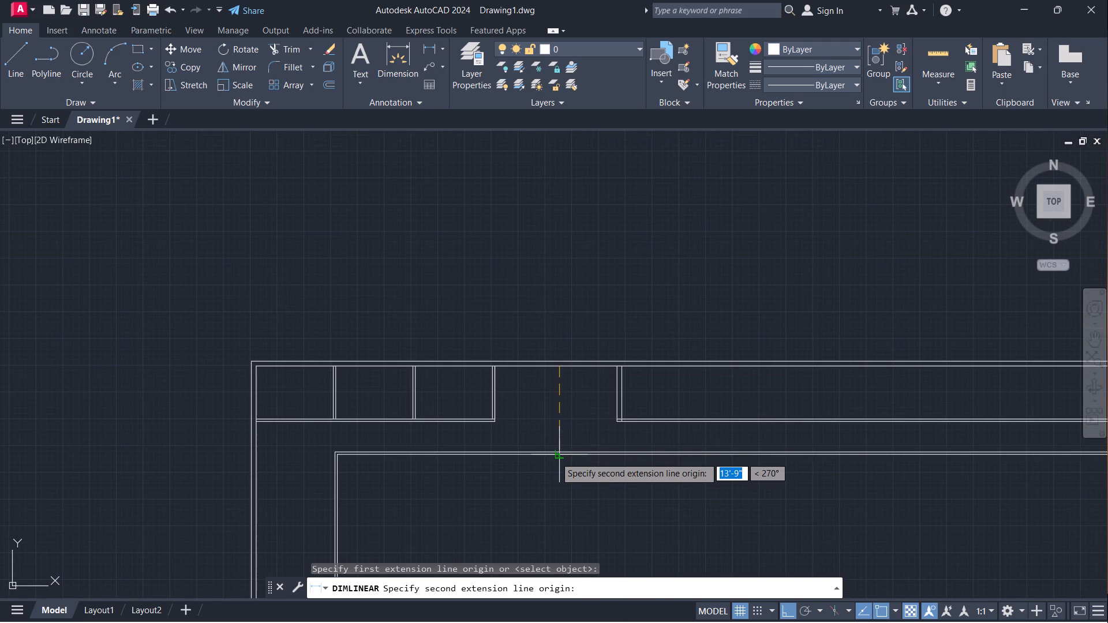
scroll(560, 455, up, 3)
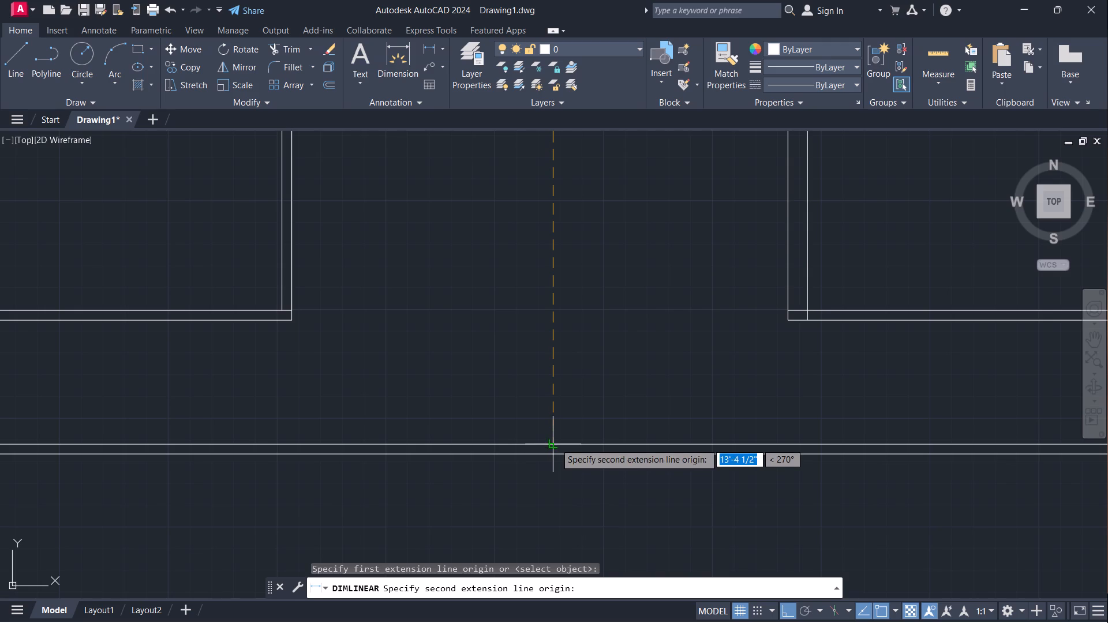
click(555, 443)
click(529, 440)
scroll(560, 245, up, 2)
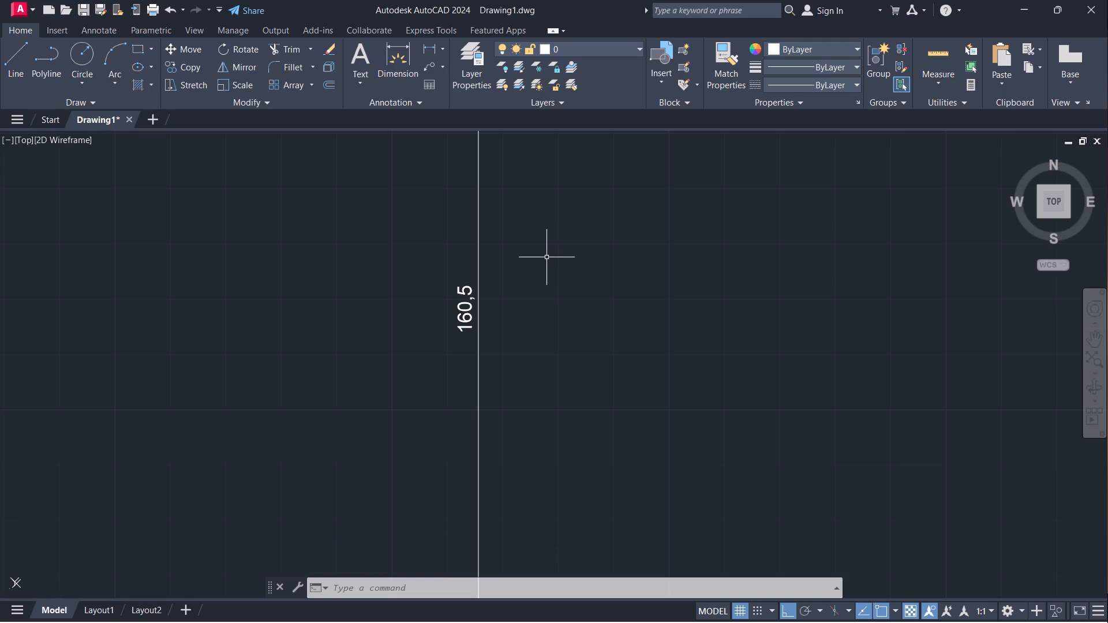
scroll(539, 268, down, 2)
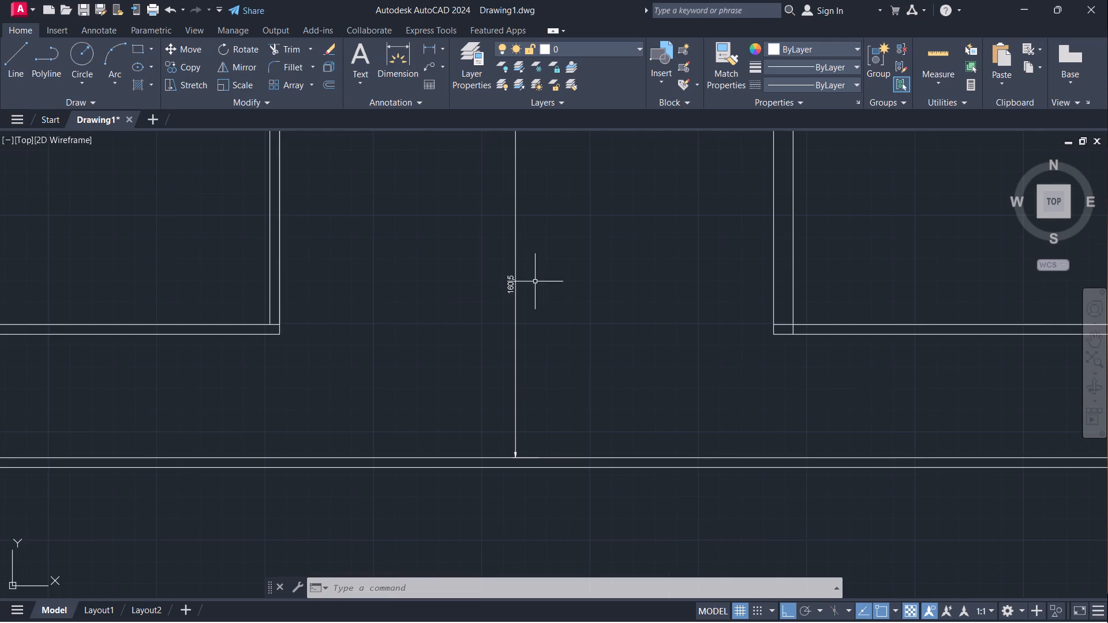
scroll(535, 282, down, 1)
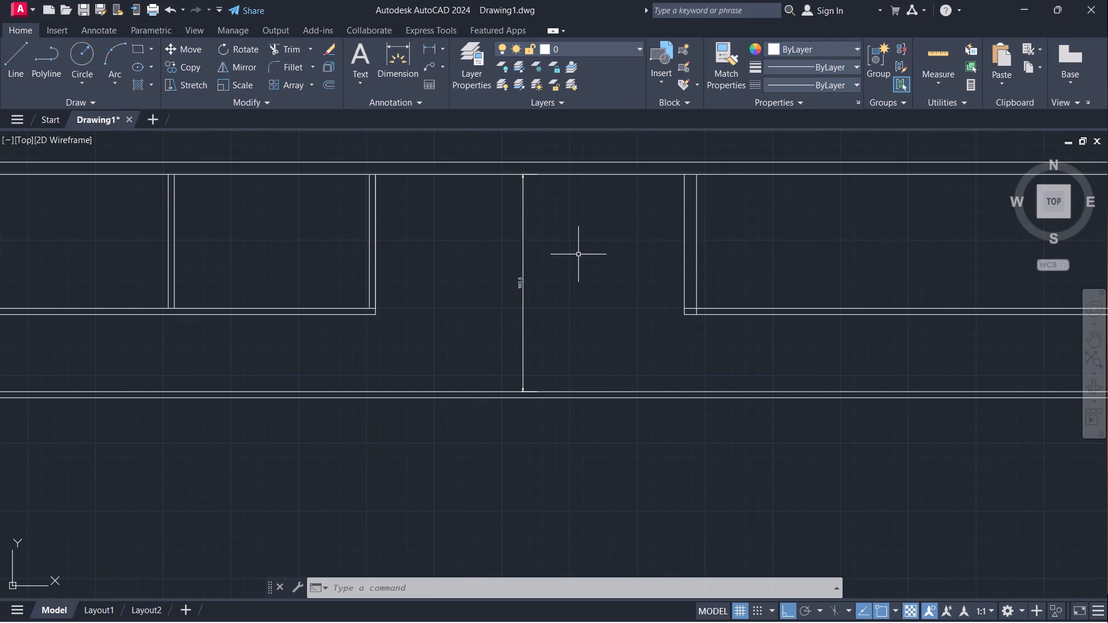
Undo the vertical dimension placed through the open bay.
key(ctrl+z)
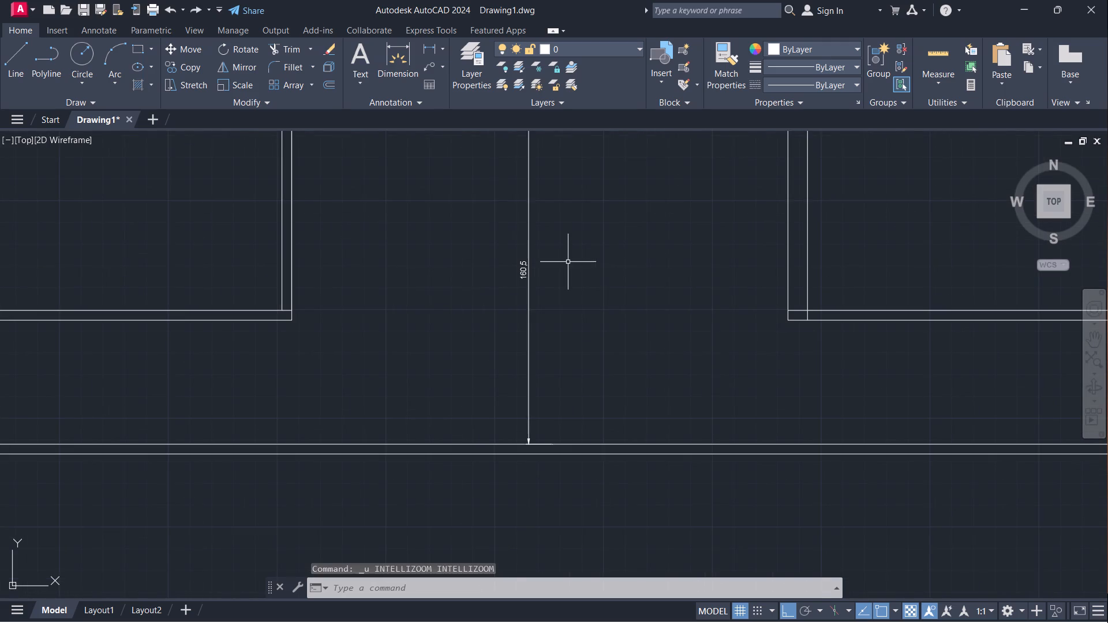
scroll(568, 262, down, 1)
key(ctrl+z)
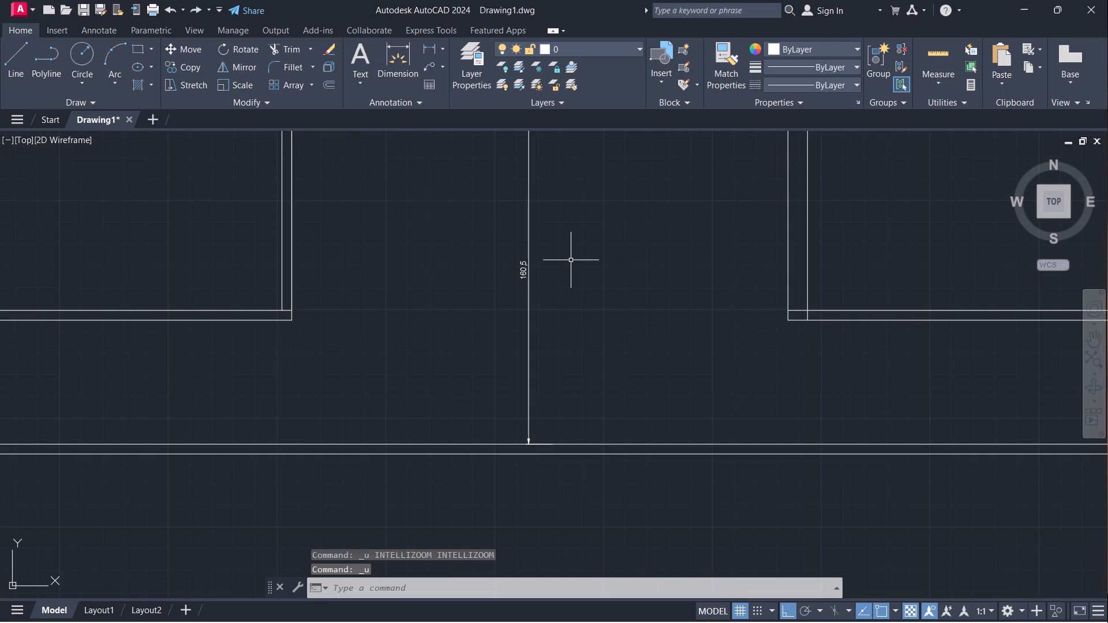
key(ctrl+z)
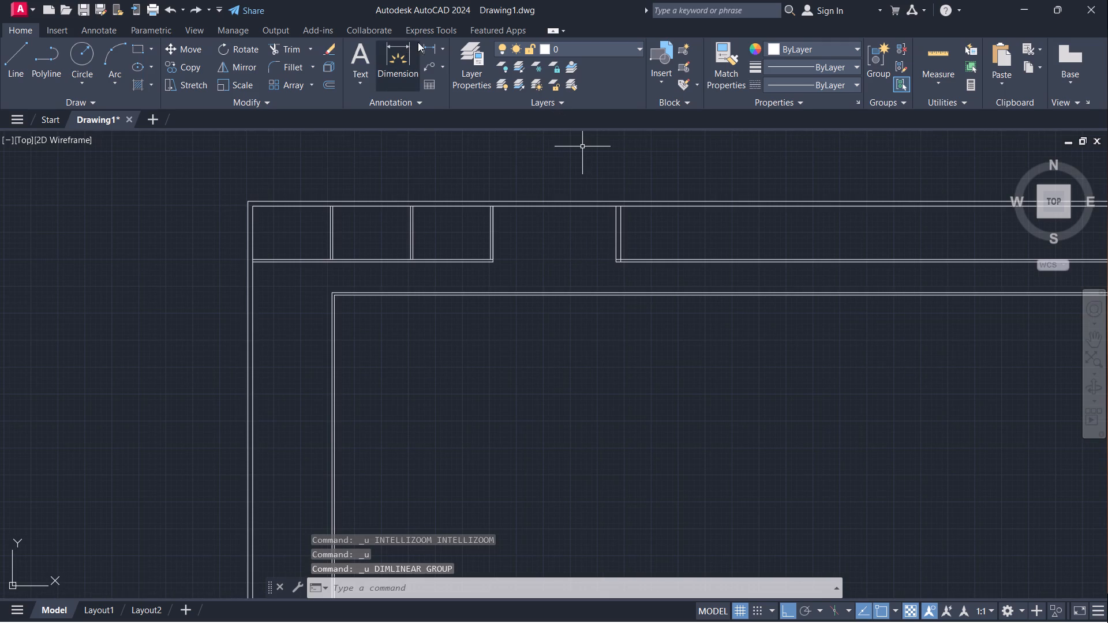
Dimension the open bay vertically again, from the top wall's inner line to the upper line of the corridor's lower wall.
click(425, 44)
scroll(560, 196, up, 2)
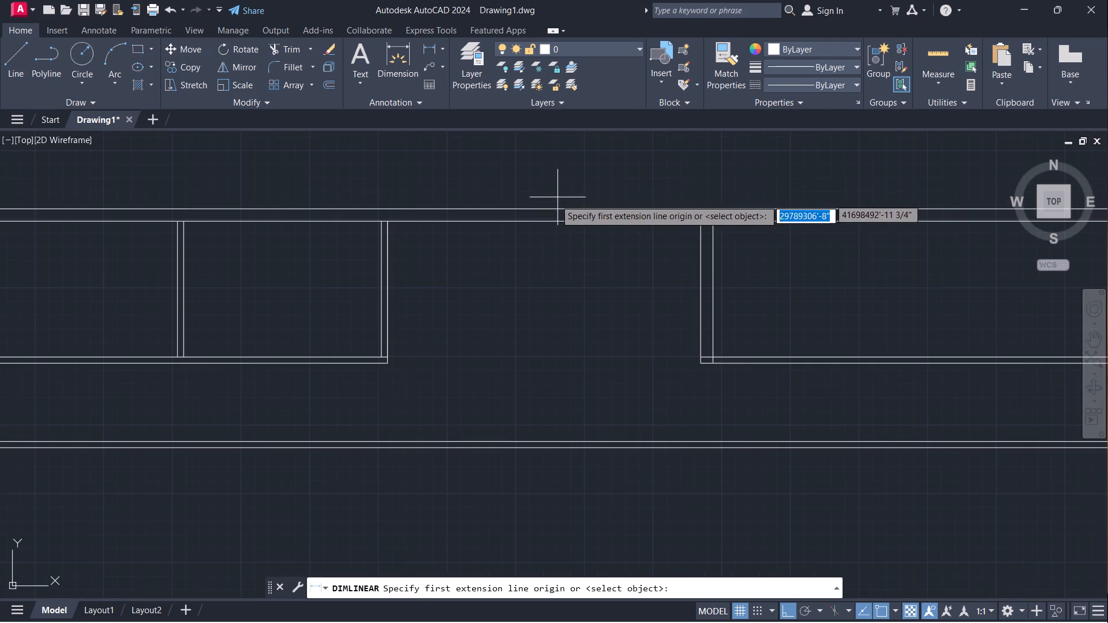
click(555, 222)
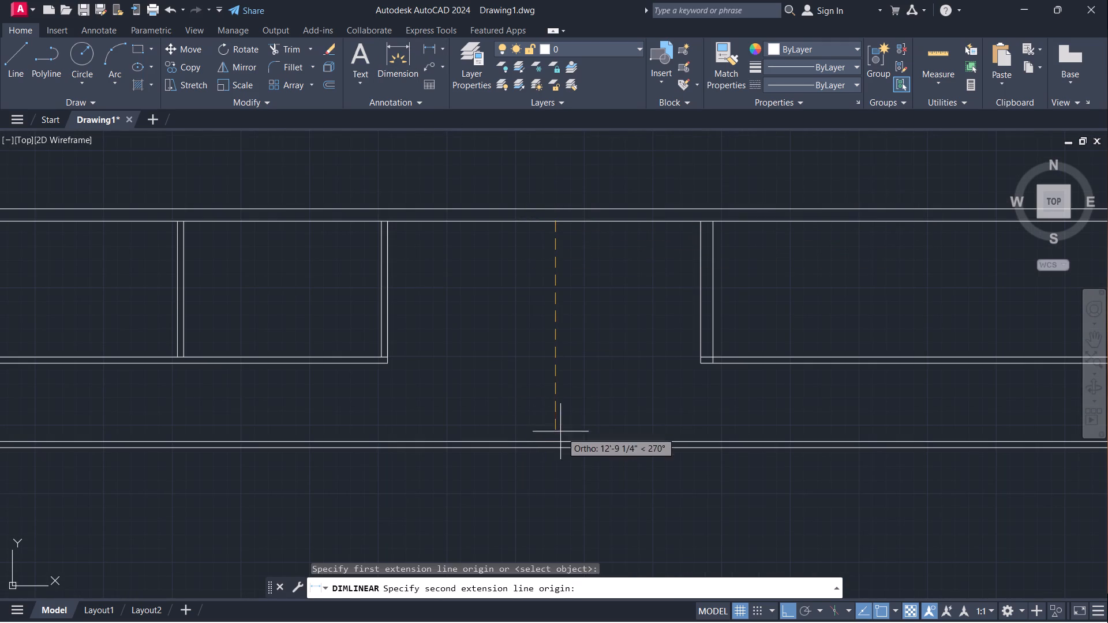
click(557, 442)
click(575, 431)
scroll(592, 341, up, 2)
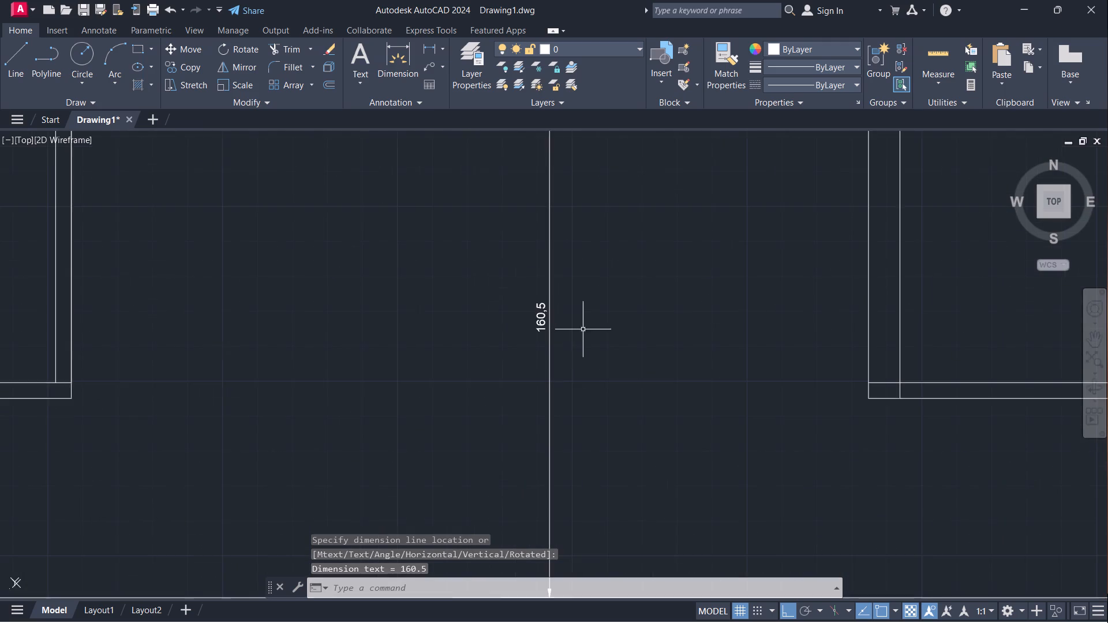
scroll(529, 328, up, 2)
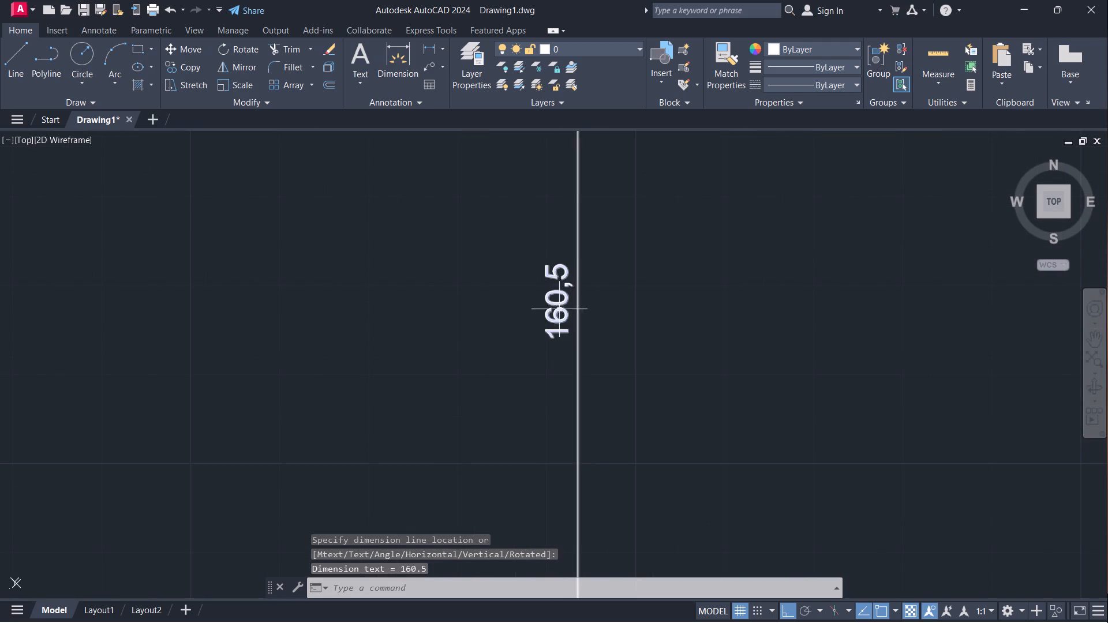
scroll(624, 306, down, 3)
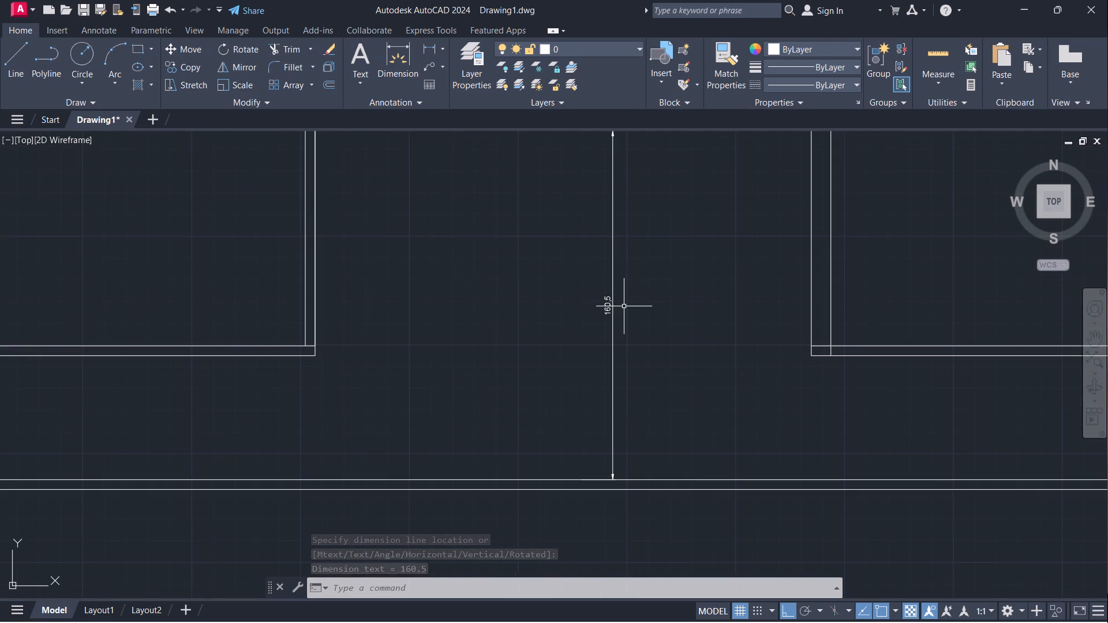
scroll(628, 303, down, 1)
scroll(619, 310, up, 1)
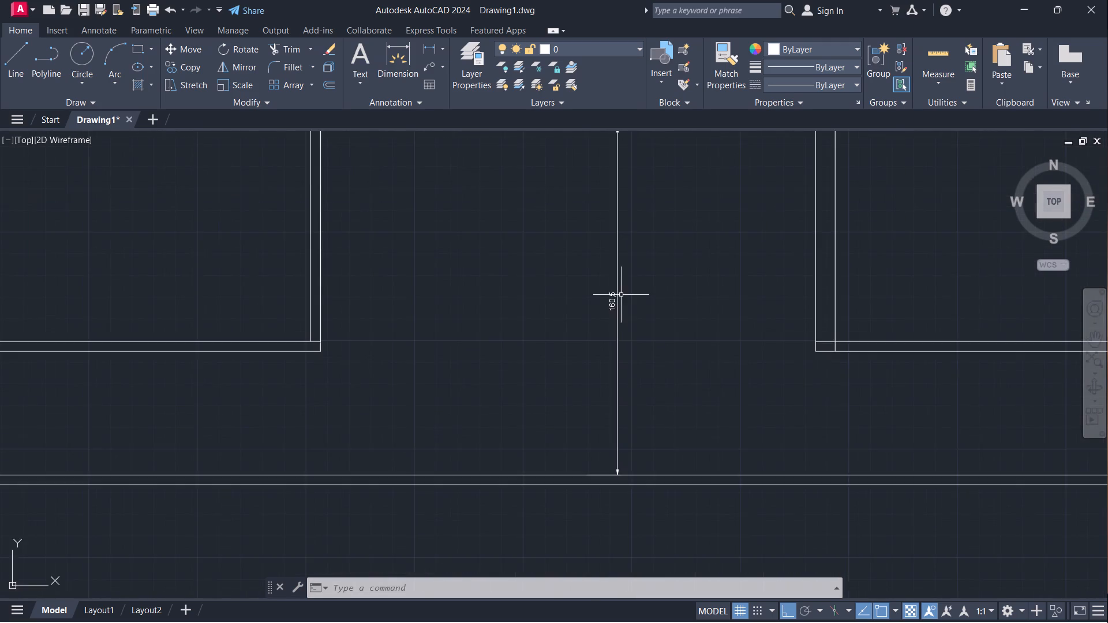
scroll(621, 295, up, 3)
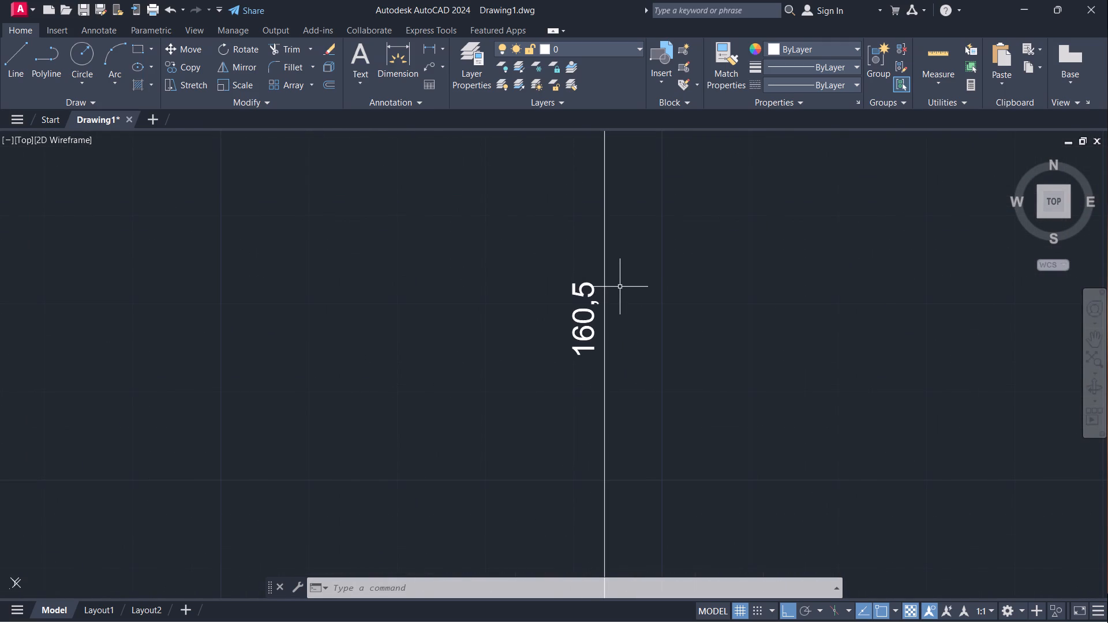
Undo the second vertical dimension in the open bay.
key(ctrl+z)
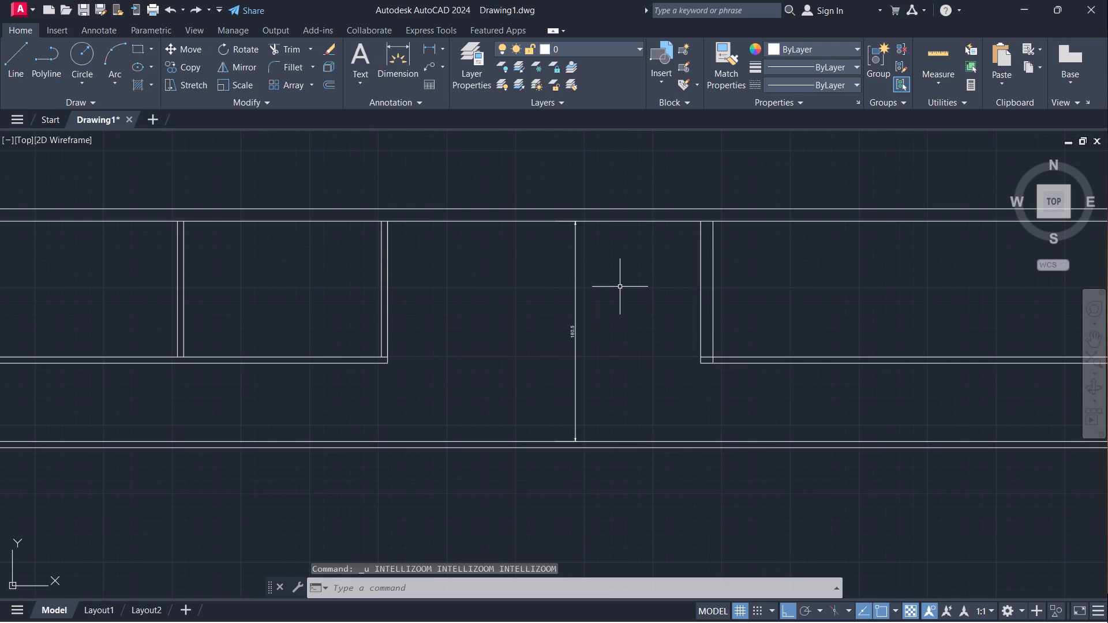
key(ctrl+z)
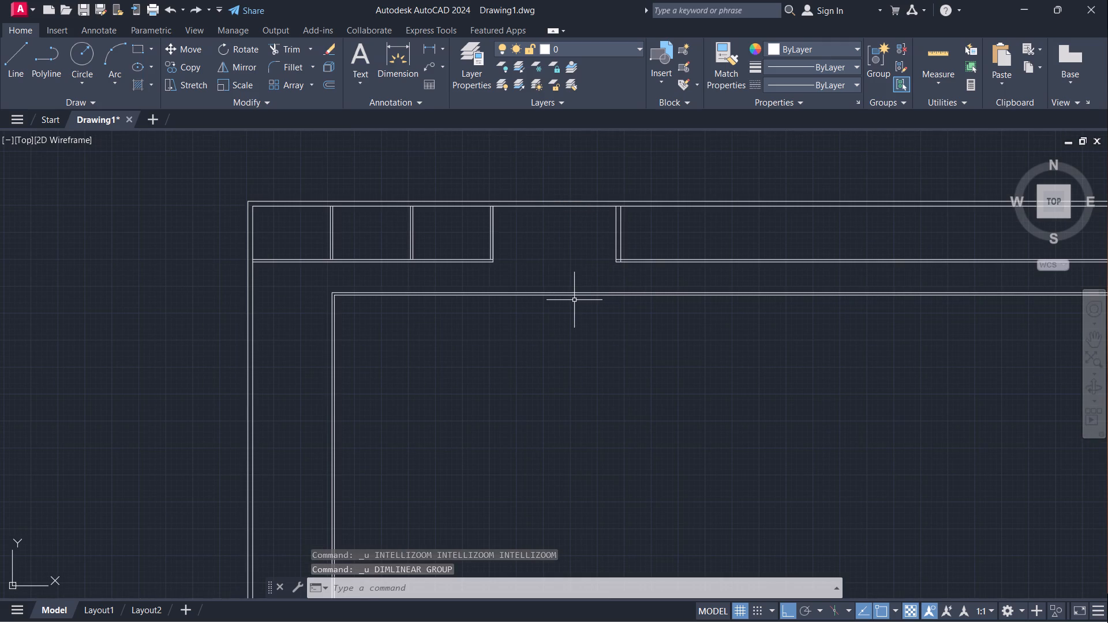
Change the ISO-25 dimension style's linear unit format to Architectural and set the style current.
key(d)
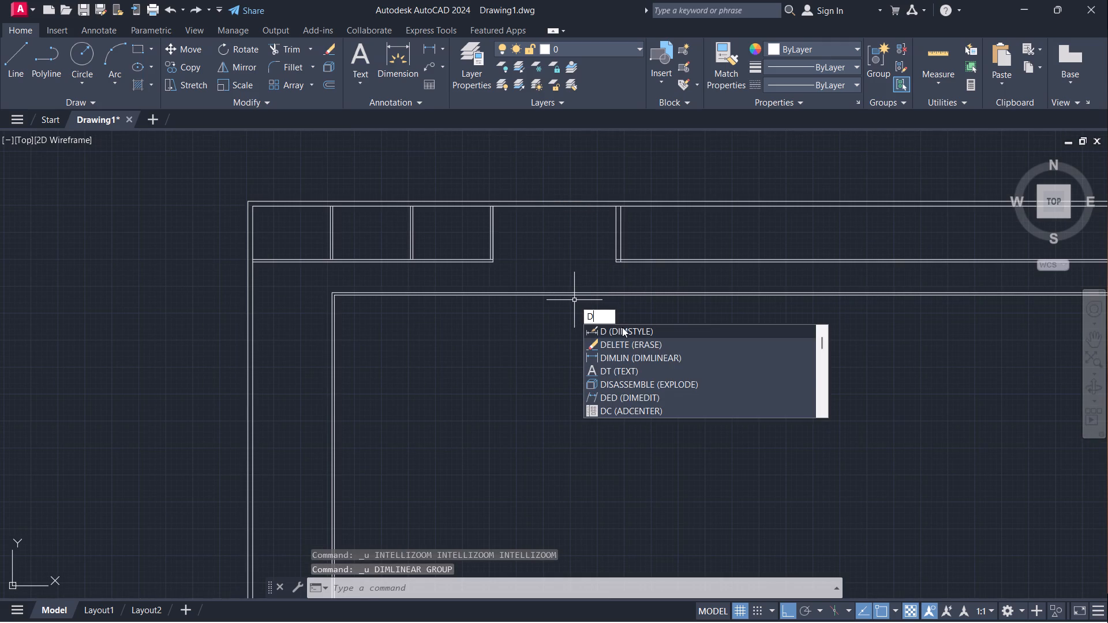
key(Return)
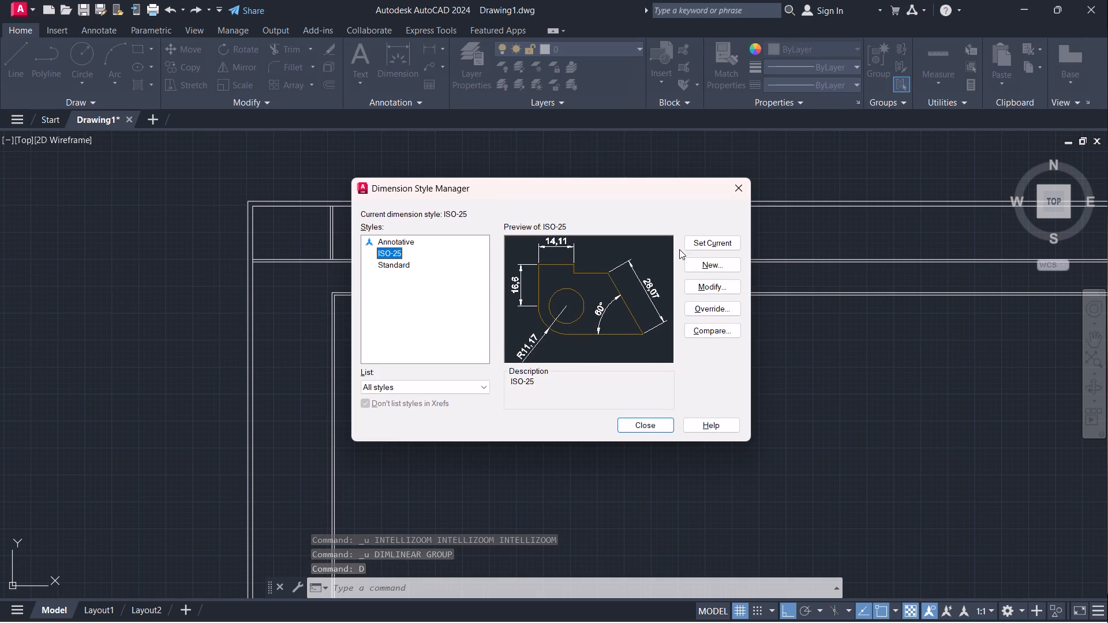
click(724, 291)
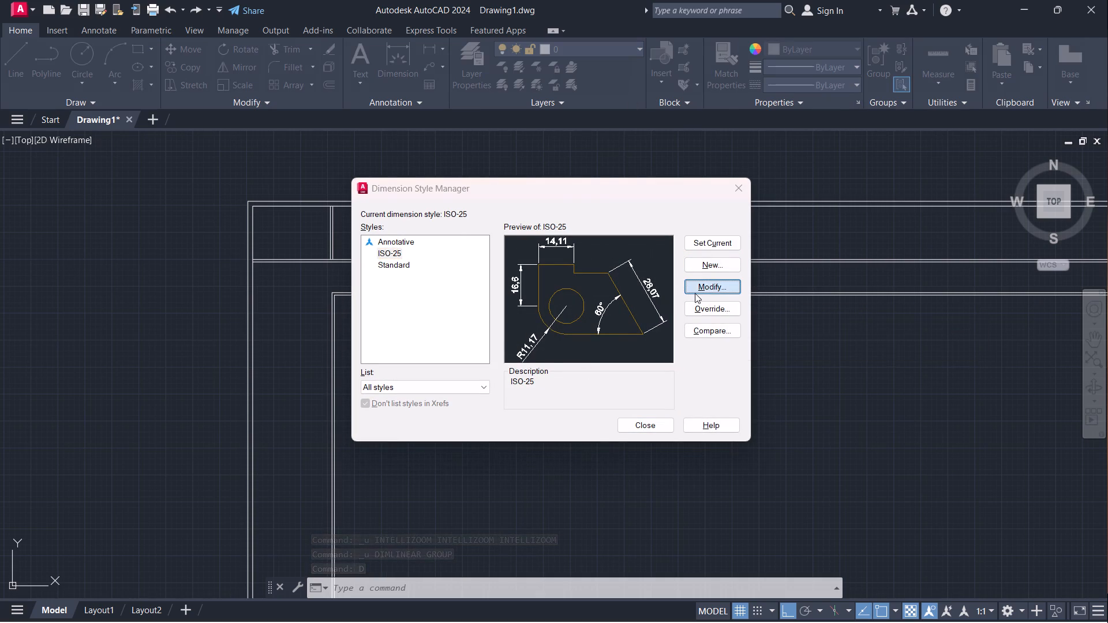
click(317, 235)
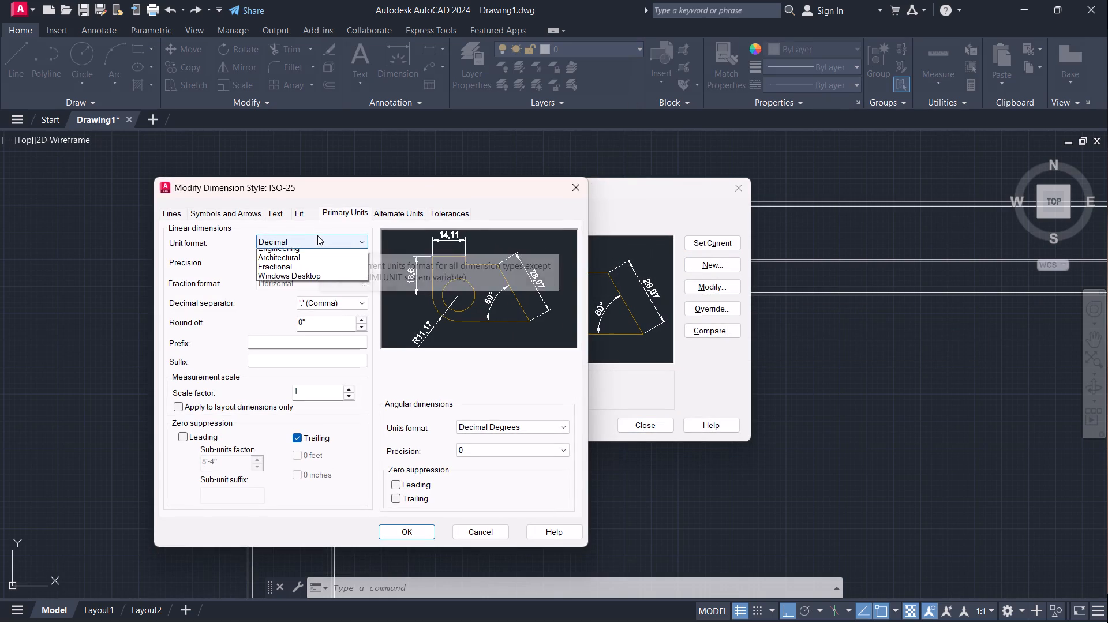
click(313, 277)
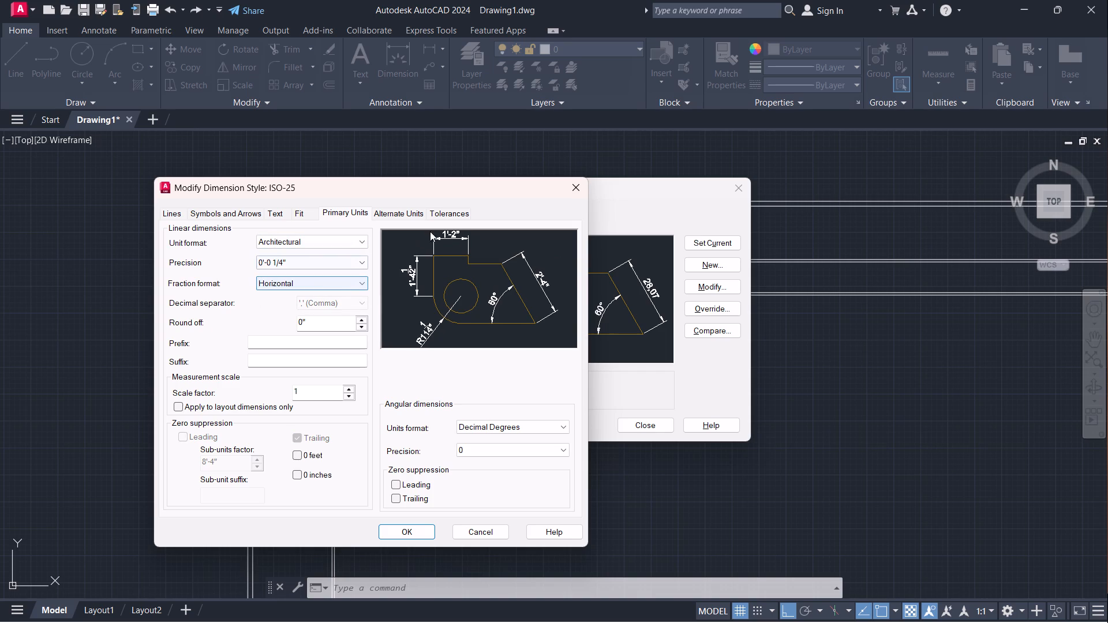
click(418, 537)
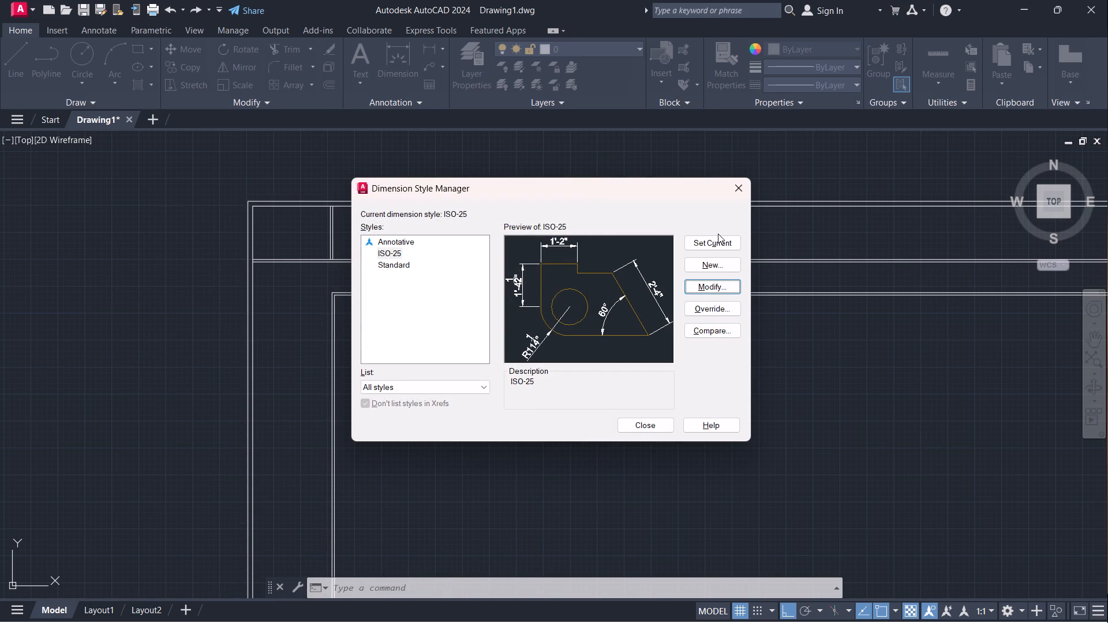
click(721, 242)
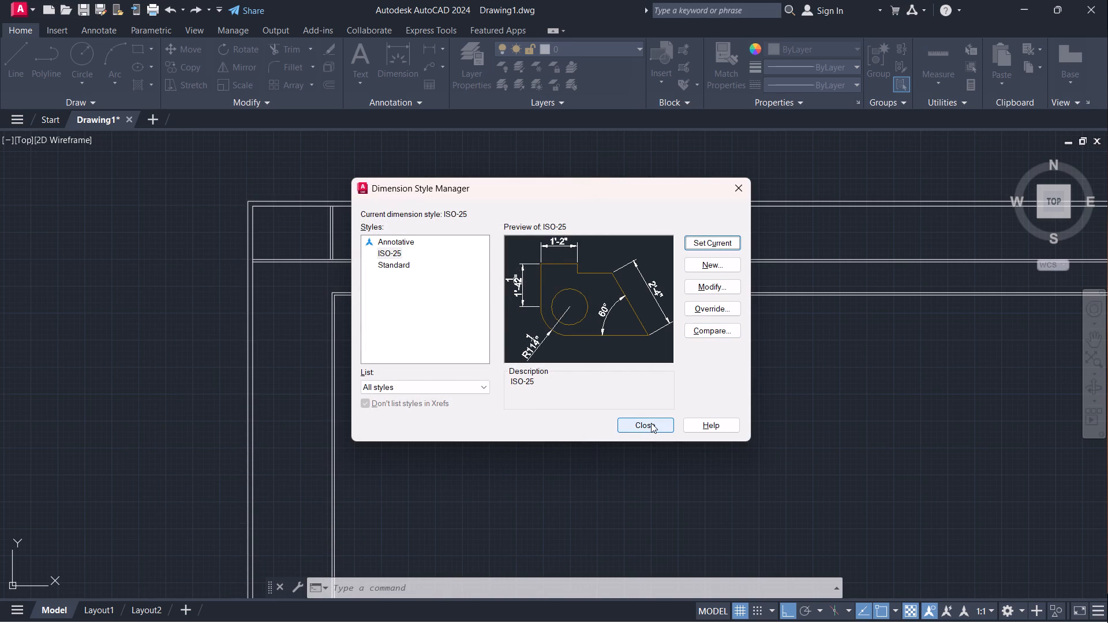
click(651, 423)
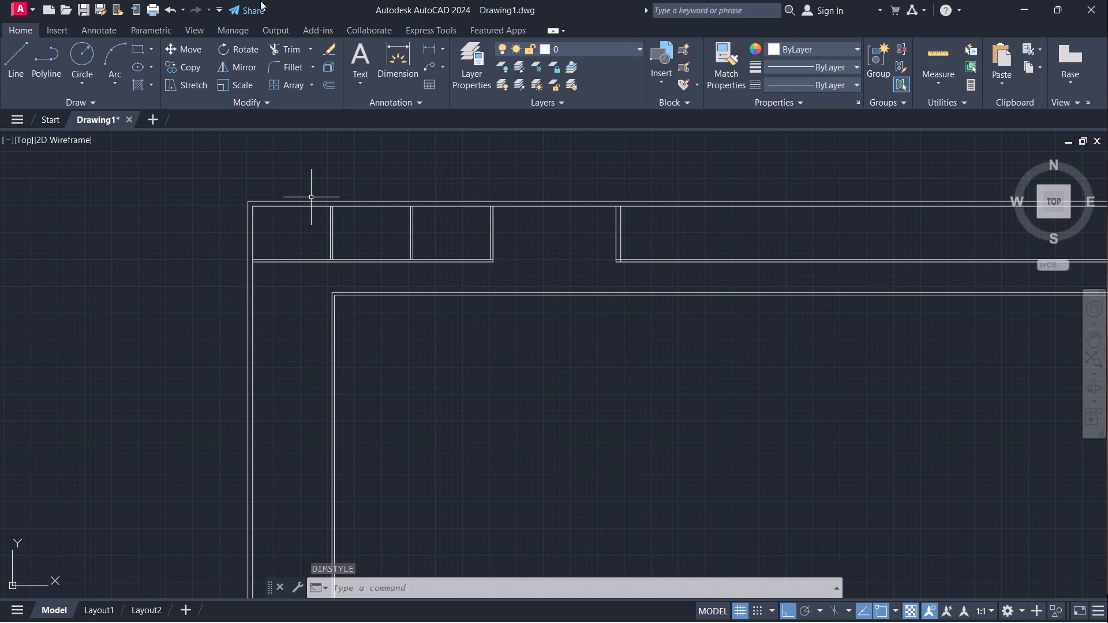
Add a vertical linear dimension through the open bay from the top wall's inner line to the corridor's lower wall upper line.
click(428, 43)
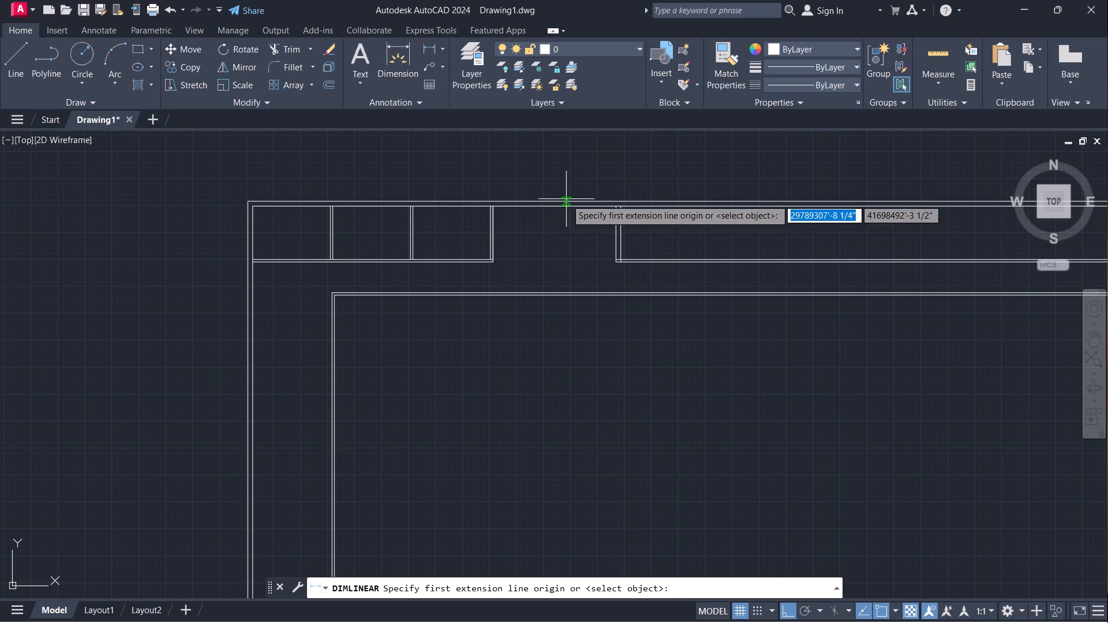
scroll(566, 199, up, 2)
click(533, 219)
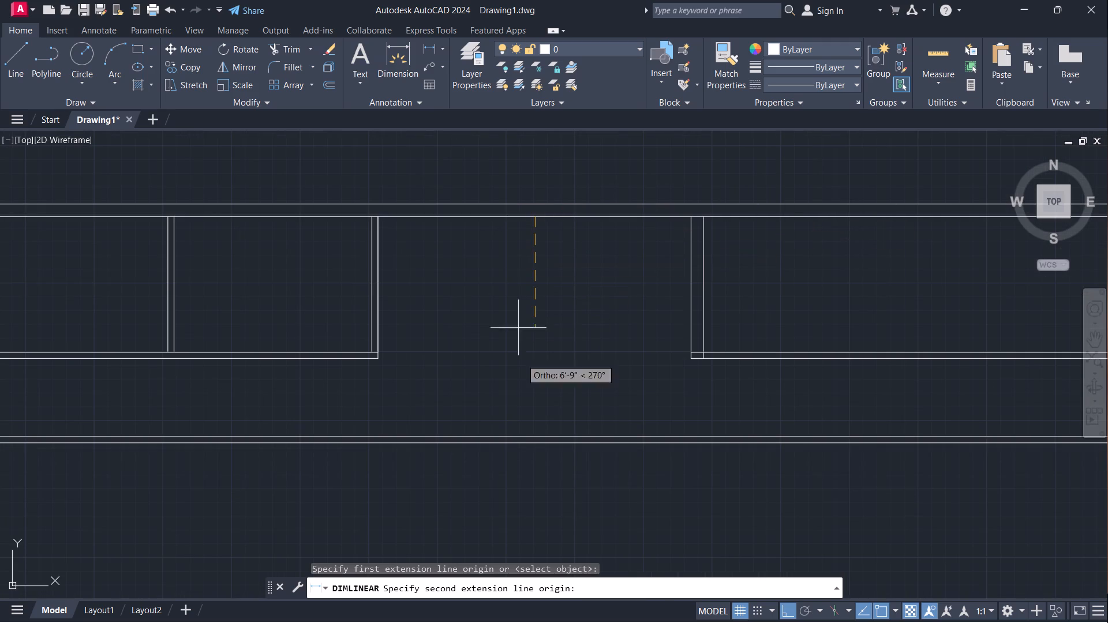
click(537, 435)
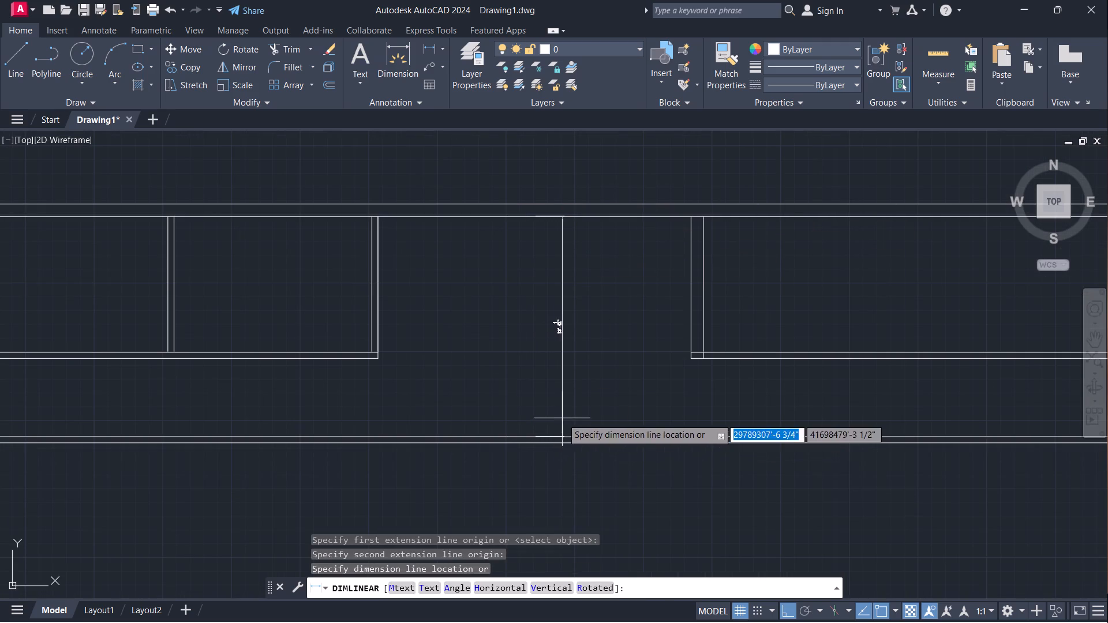
click(562, 418)
scroll(563, 295, up, 4)
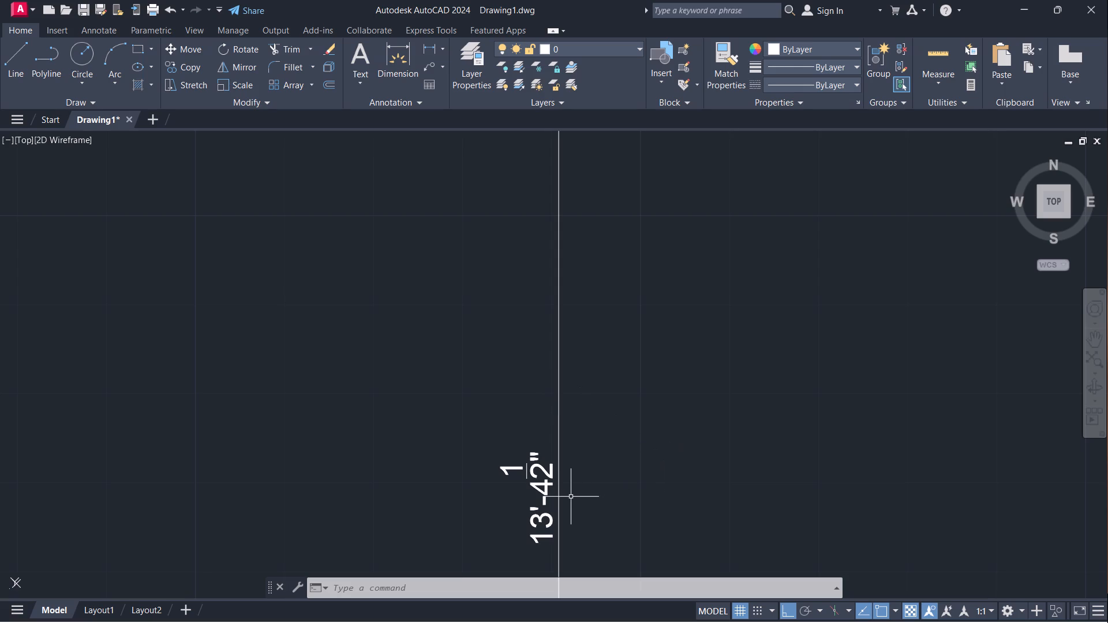
scroll(602, 354, down, 2)
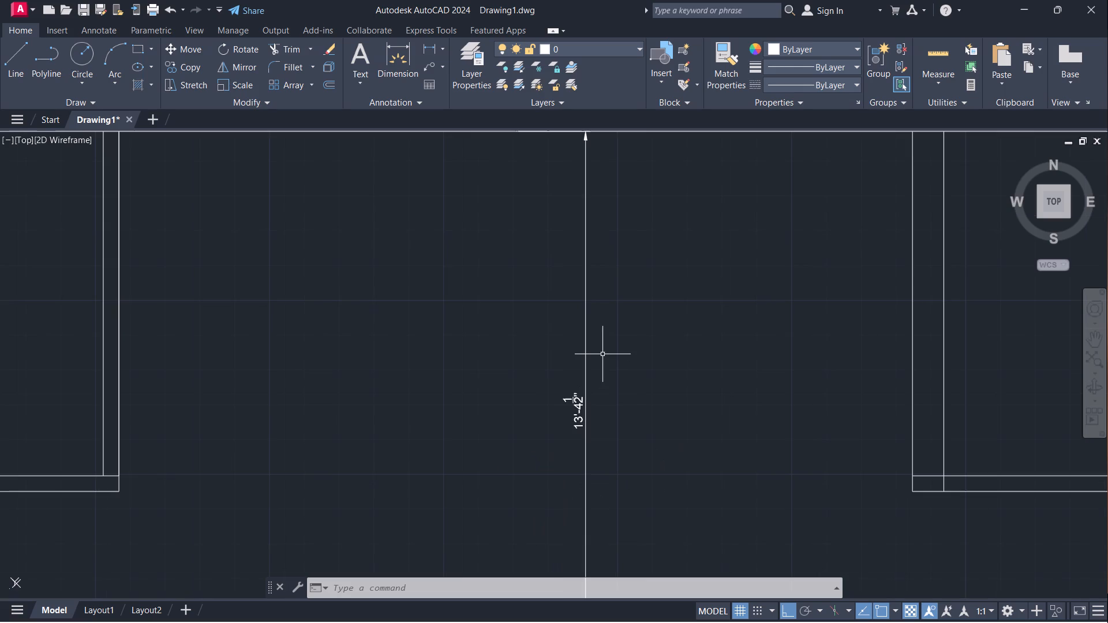
scroll(602, 354, down, 1)
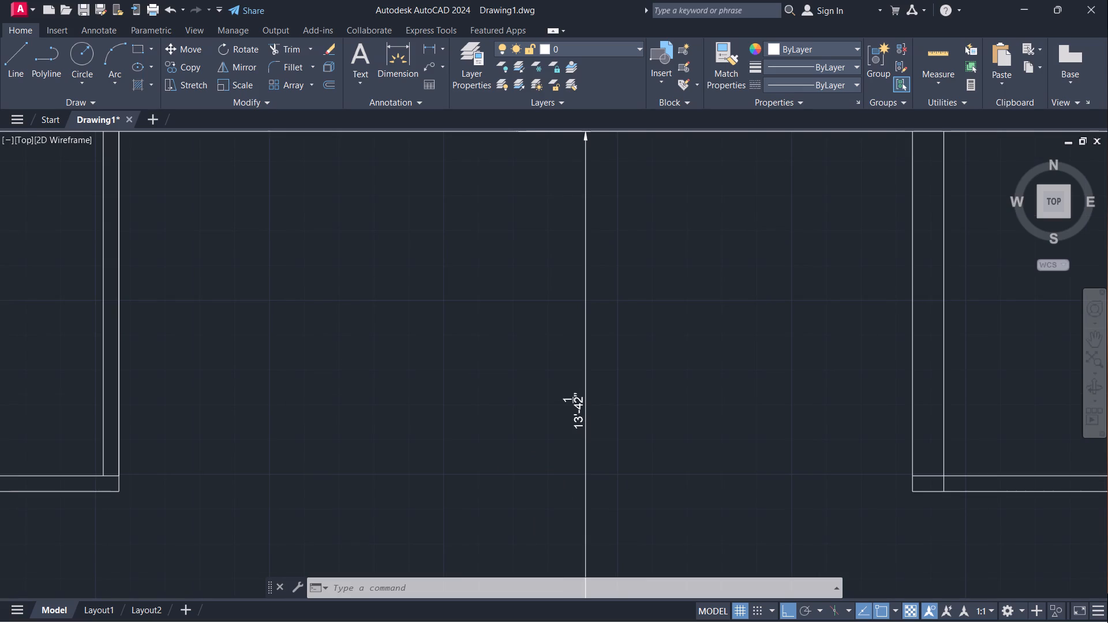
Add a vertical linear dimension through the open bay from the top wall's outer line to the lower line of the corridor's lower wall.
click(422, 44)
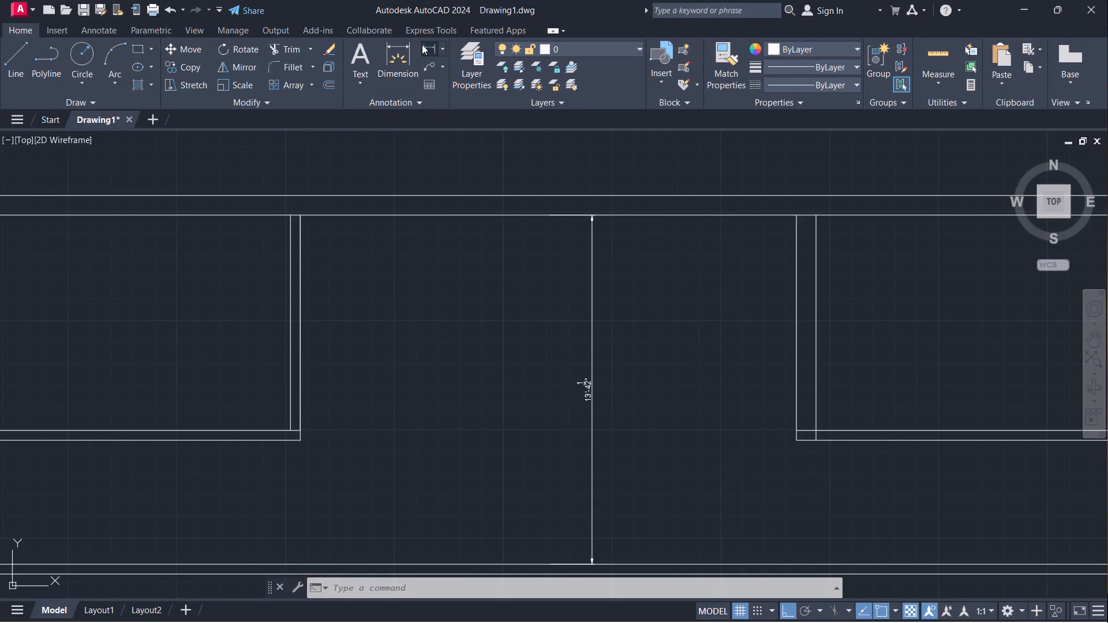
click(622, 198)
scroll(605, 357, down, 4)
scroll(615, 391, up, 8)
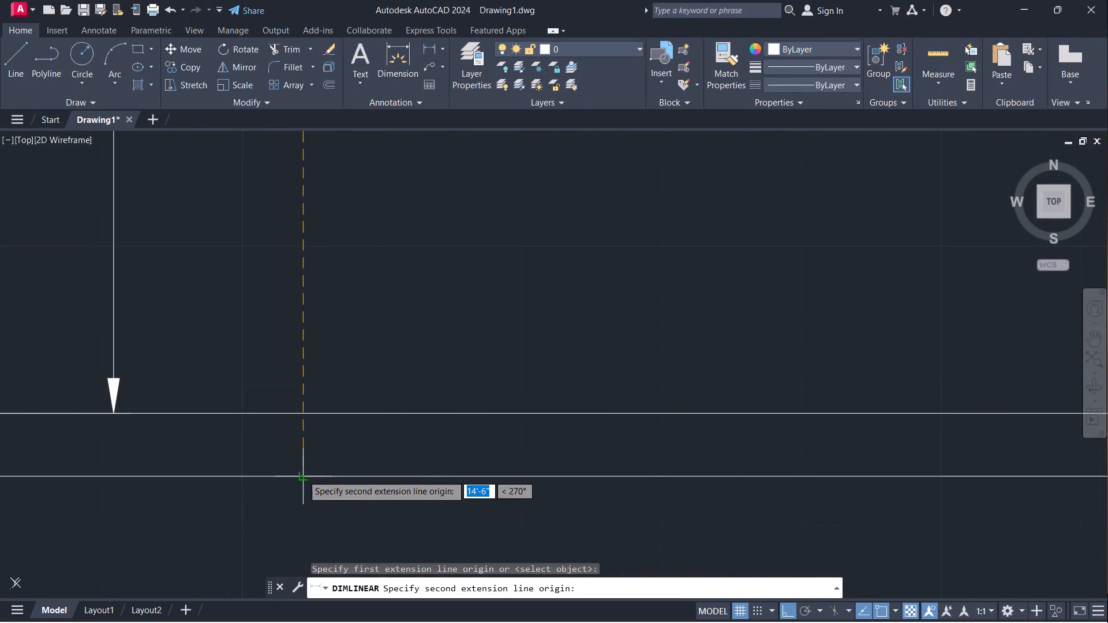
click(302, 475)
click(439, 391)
Examine the two vertical dimensions in the open bay and the wall lines they span.
scroll(473, 157, up, 4)
scroll(440, 198, down, 5)
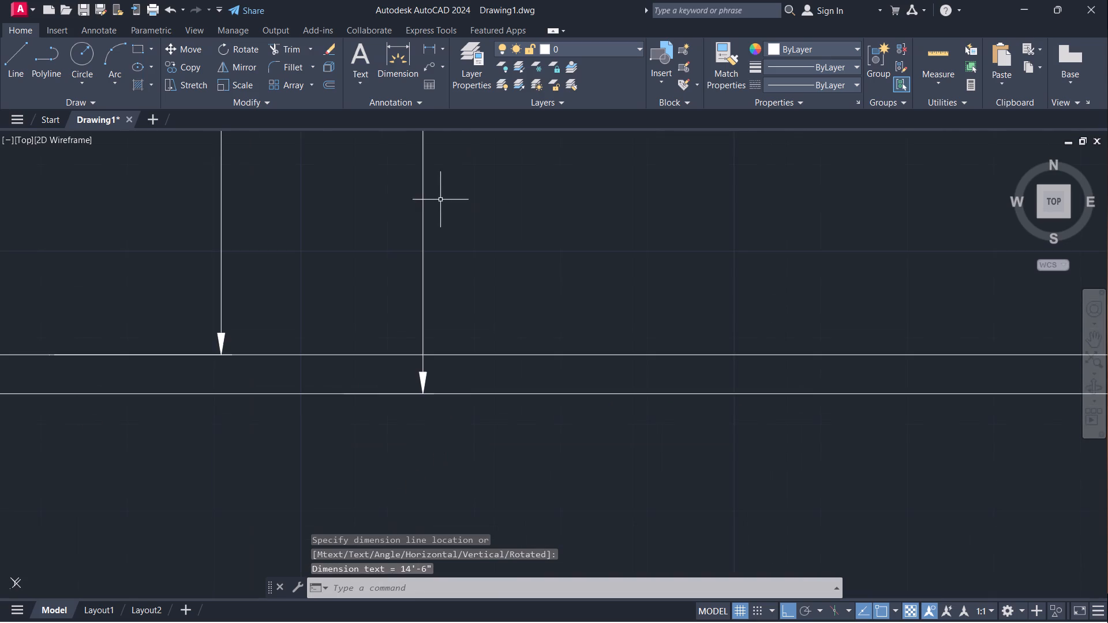
middle_drag(461, 225, 530, 415)
scroll(547, 280, down, 3)
scroll(536, 156, up, 4)
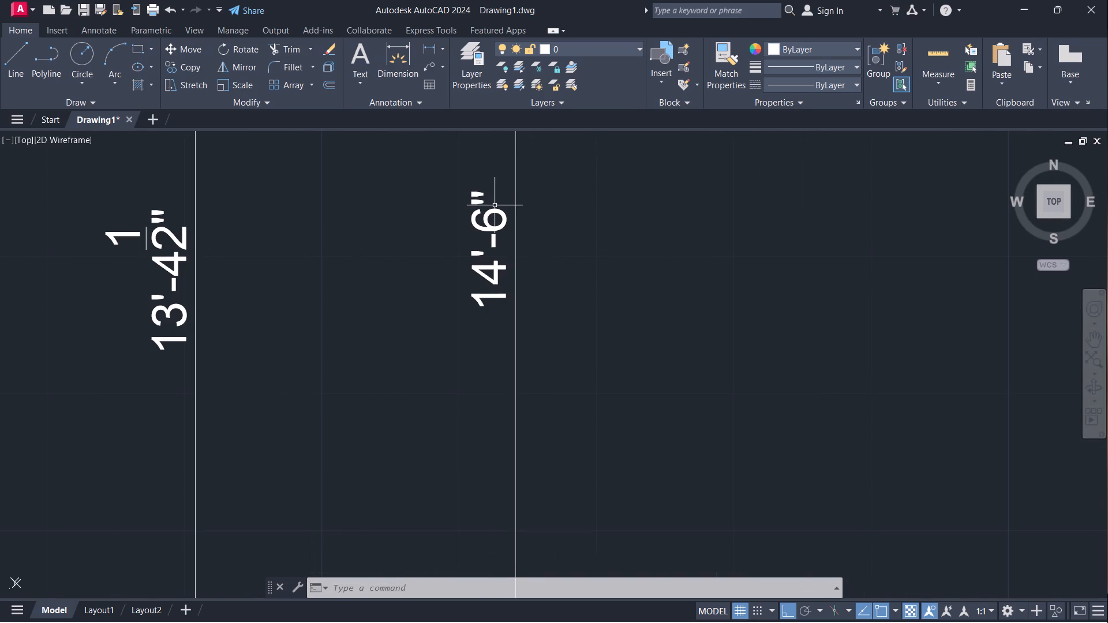
scroll(495, 205, down, 5)
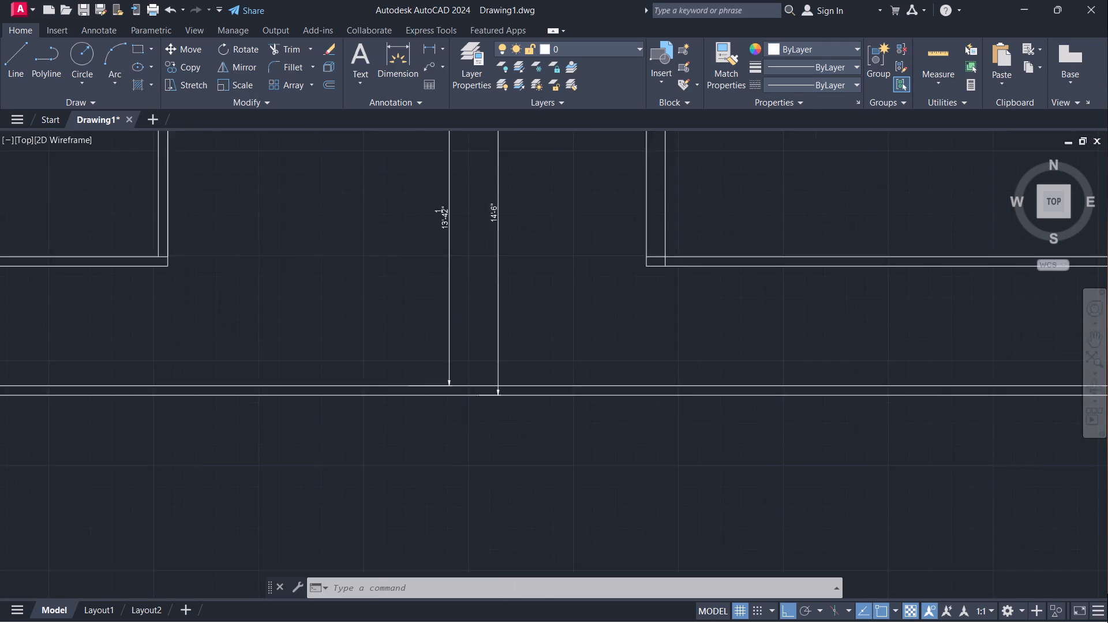
scroll(477, 354, up, 2)
scroll(534, 307, up, 3)
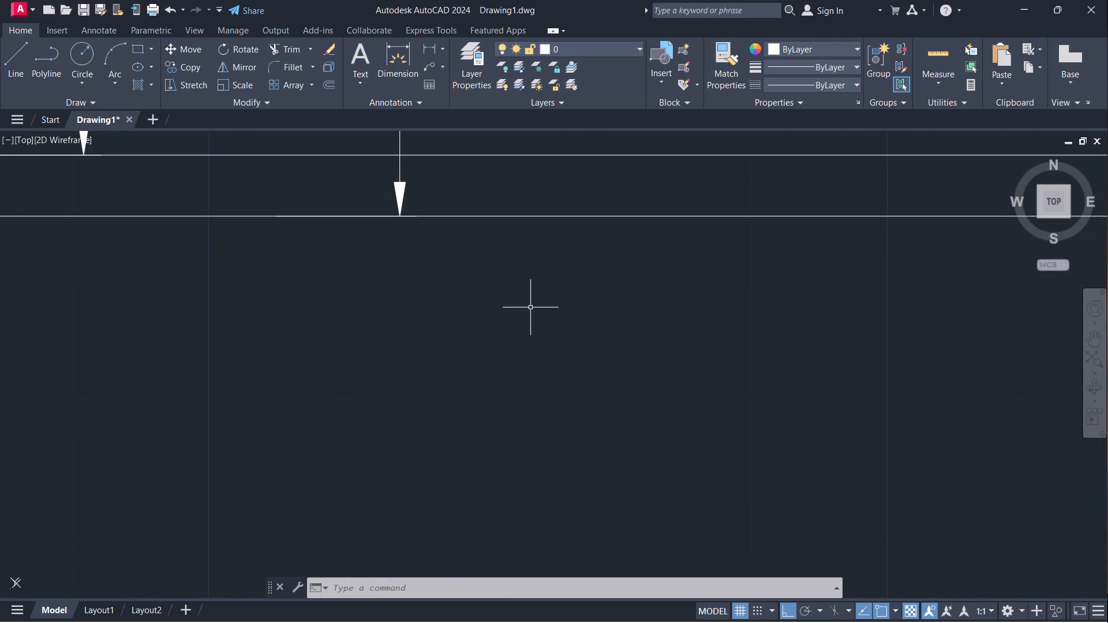
scroll(530, 307, down, 3)
scroll(497, 197, down, 2)
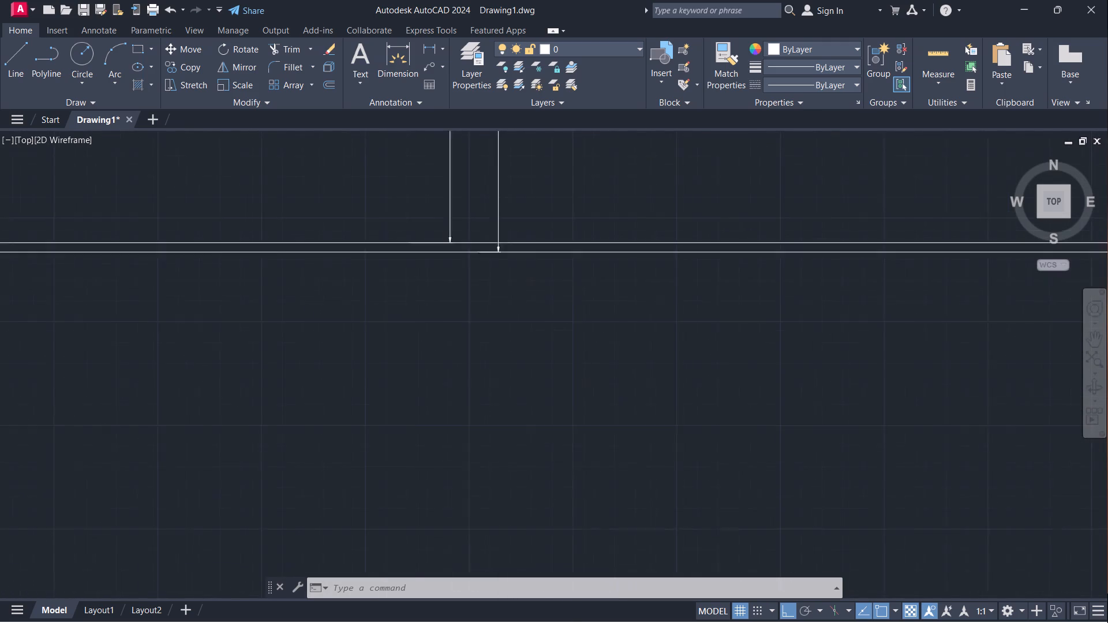
scroll(508, 189, down, 2)
middle_drag(508, 189, 522, 324)
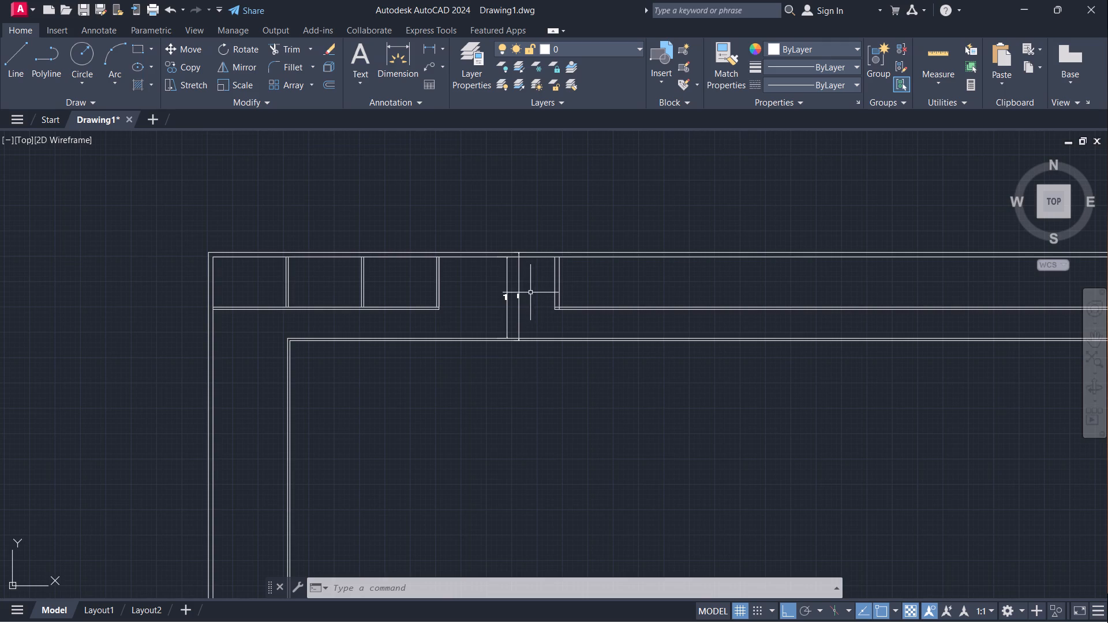
scroll(530, 292, up, 2)
scroll(453, 301, up, 3)
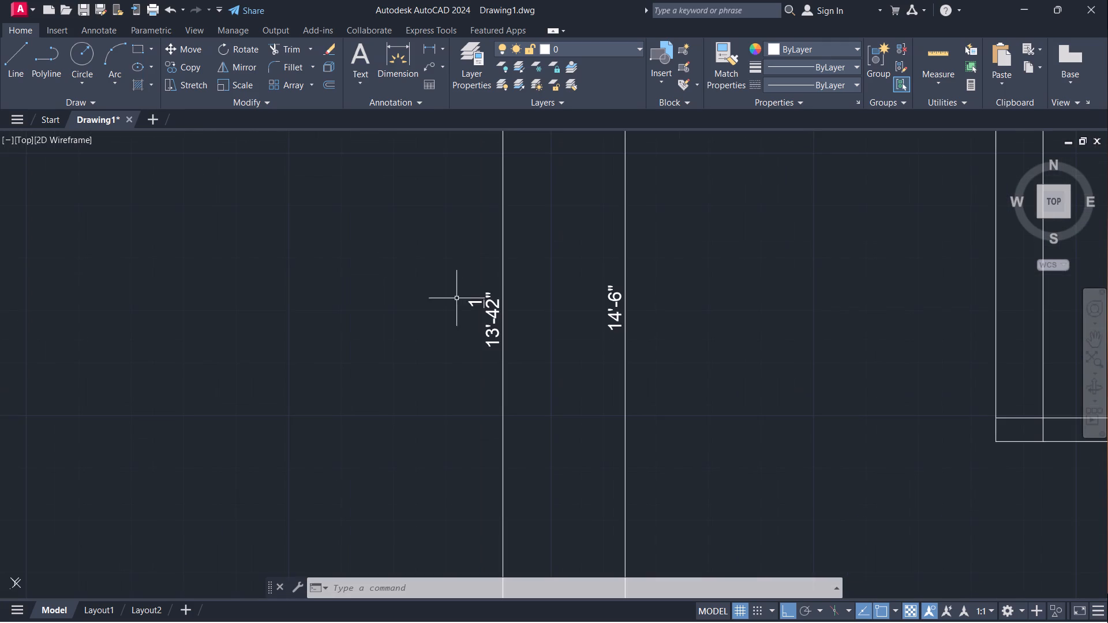
scroll(484, 282, down, 2)
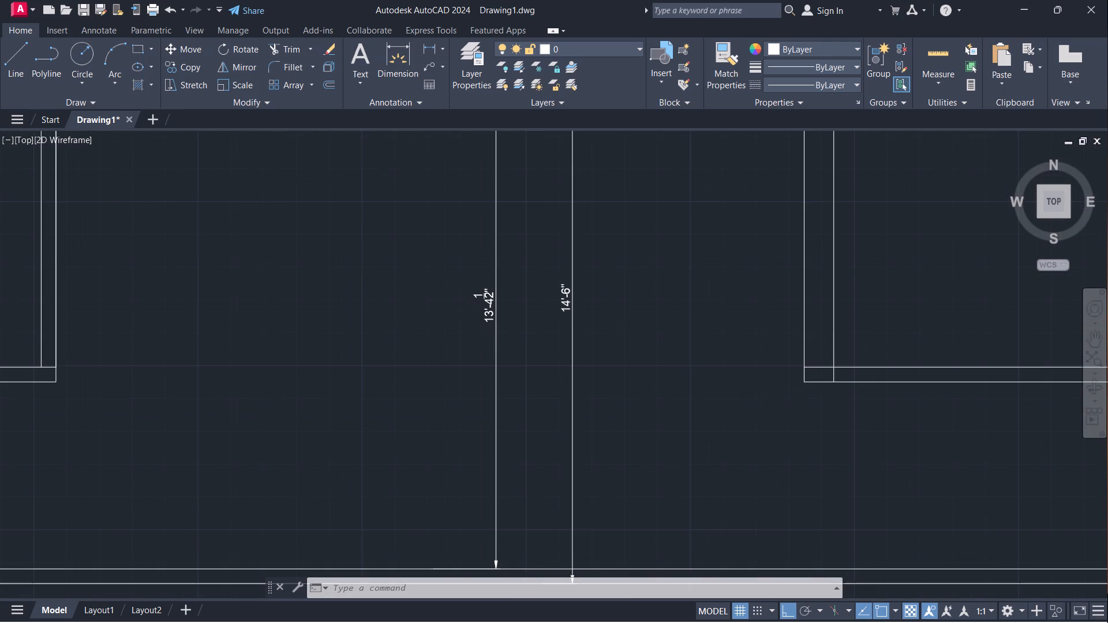
middle_drag(308, 342, 384, 359)
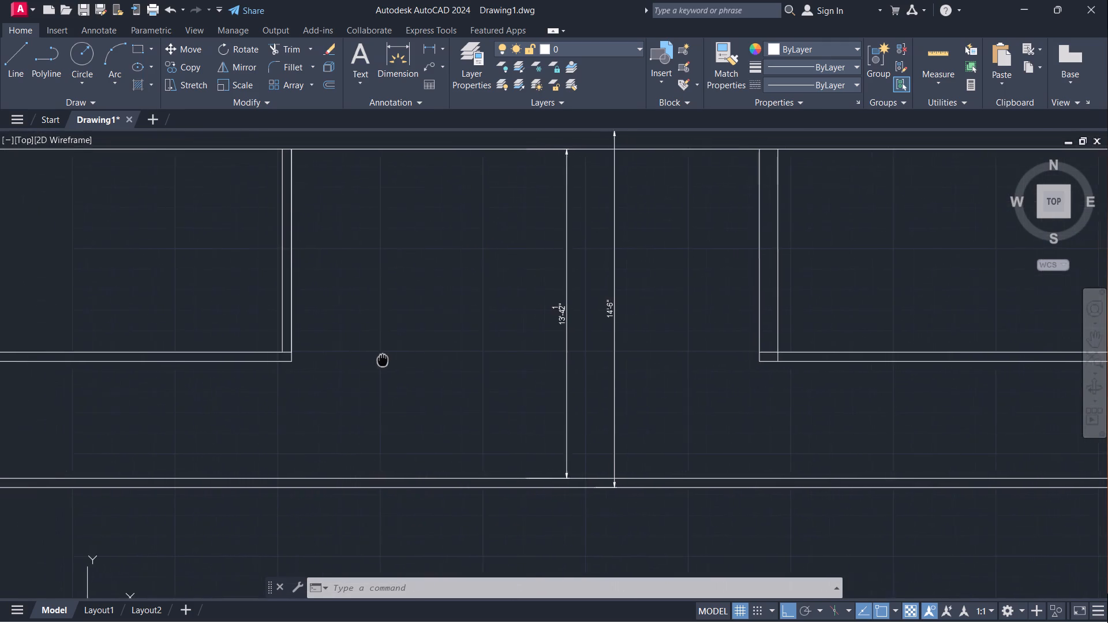
middle_drag(384, 359, 592, 344)
scroll(514, 360, down, 1)
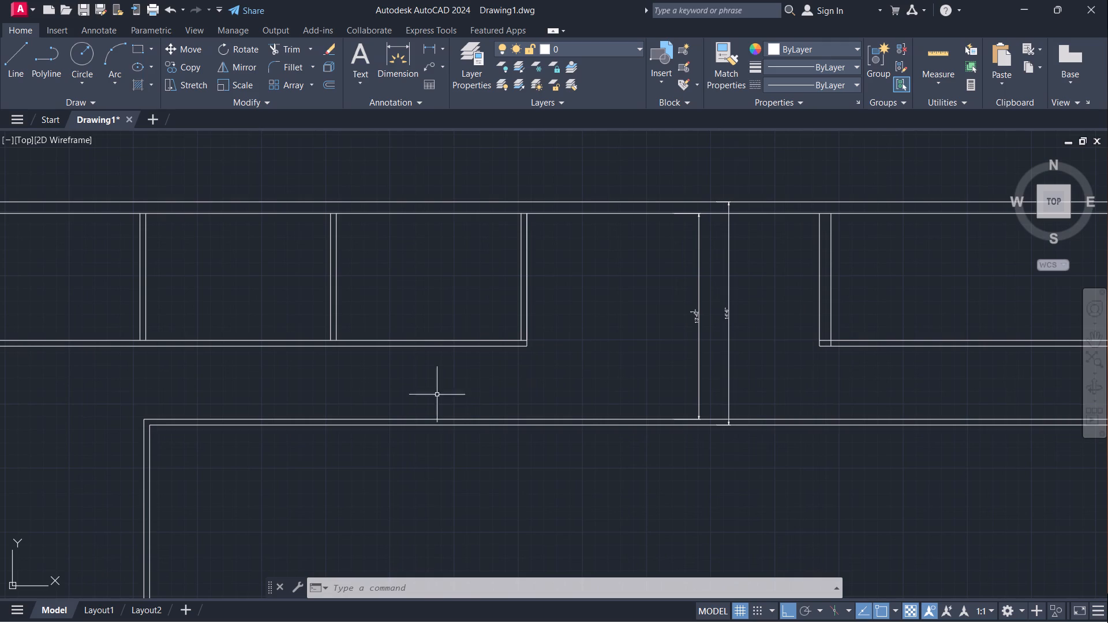
Add a vertical linear dimension across the corridor from the small rooms' lower wall to the upper line of the corridor's lower wall.
click(424, 46)
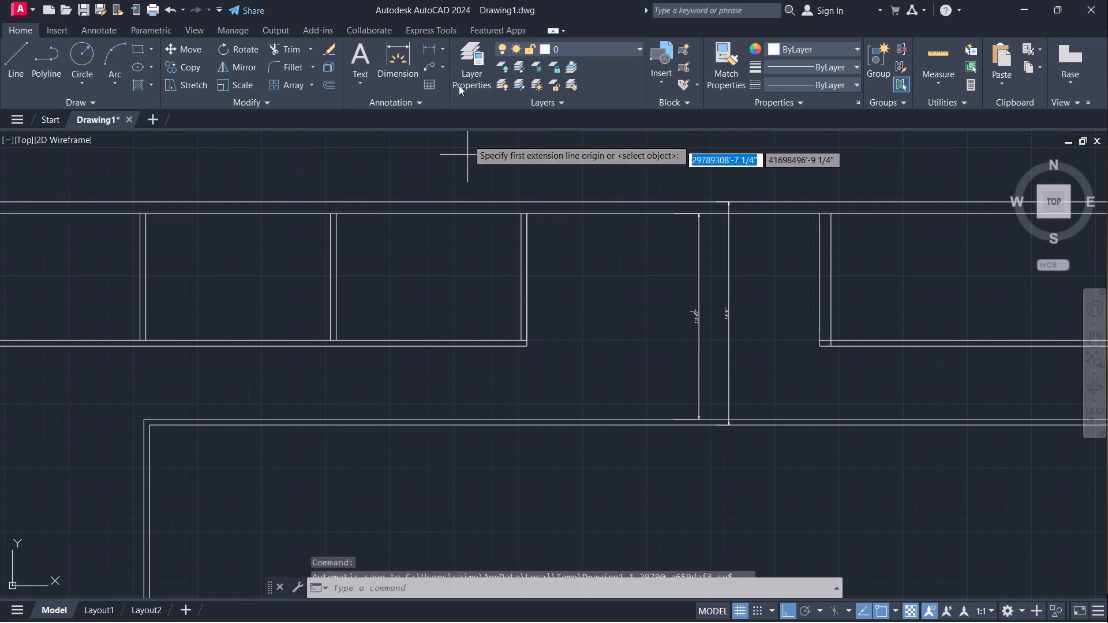
scroll(372, 346, up, 4)
click(372, 346)
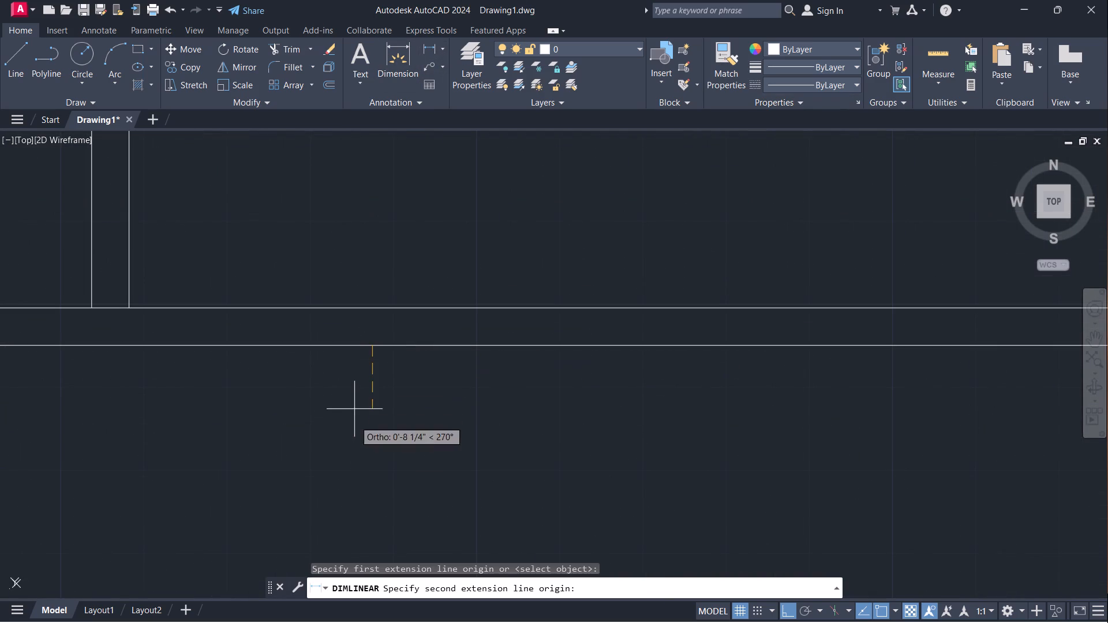
scroll(385, 476, down, 6)
middle_drag(400, 512, 408, 474)
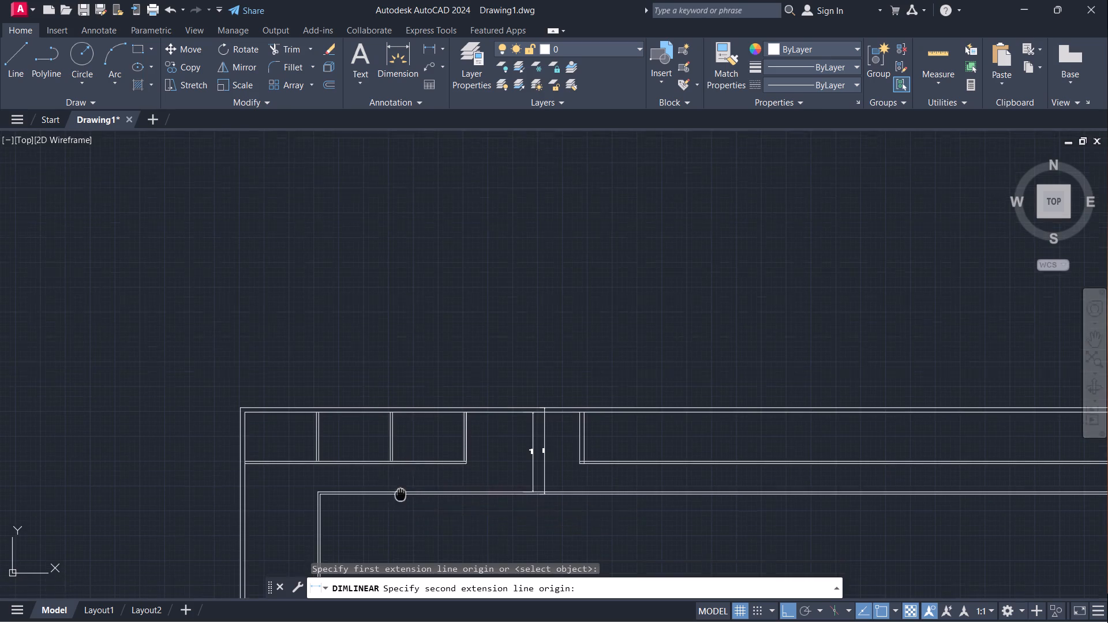
middle_drag(408, 474, 437, 418)
scroll(440, 414, up, 3)
scroll(474, 368, up, 5)
scroll(375, 466, down, 1)
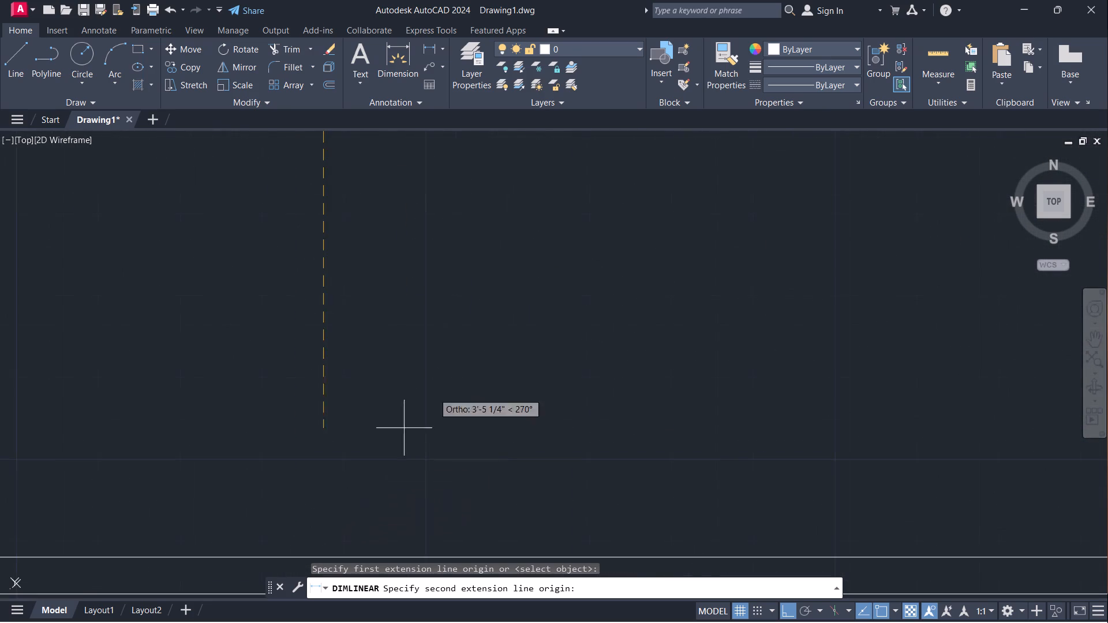
middle_click(580, 224)
scroll(483, 353, down, 4)
scroll(448, 385, up, 3)
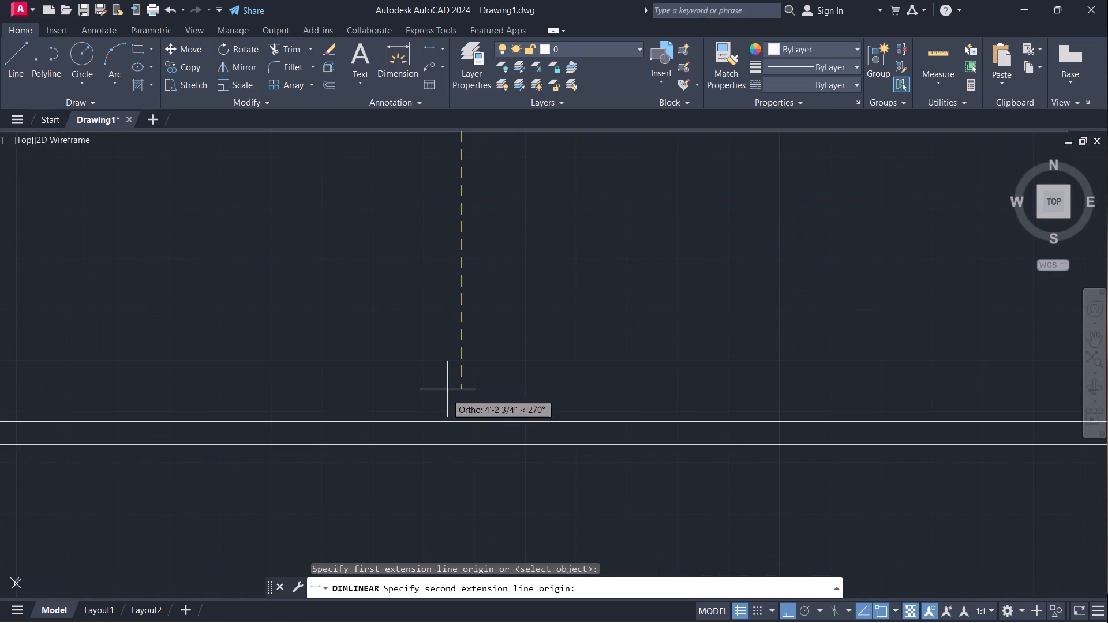
click(460, 423)
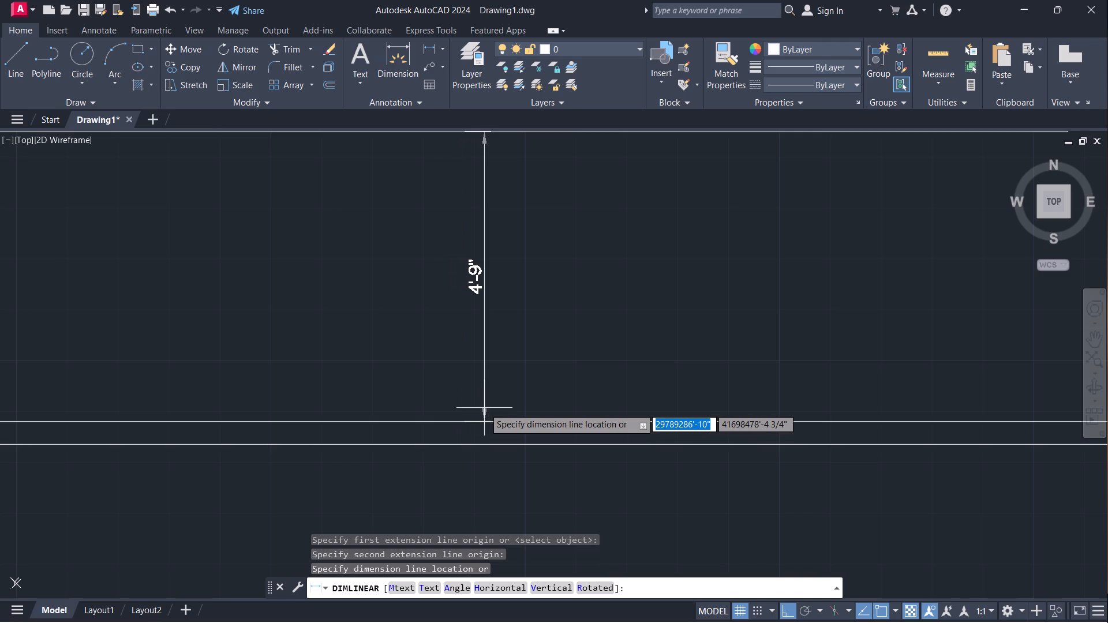
click(484, 408)
scroll(501, 404, down, 3)
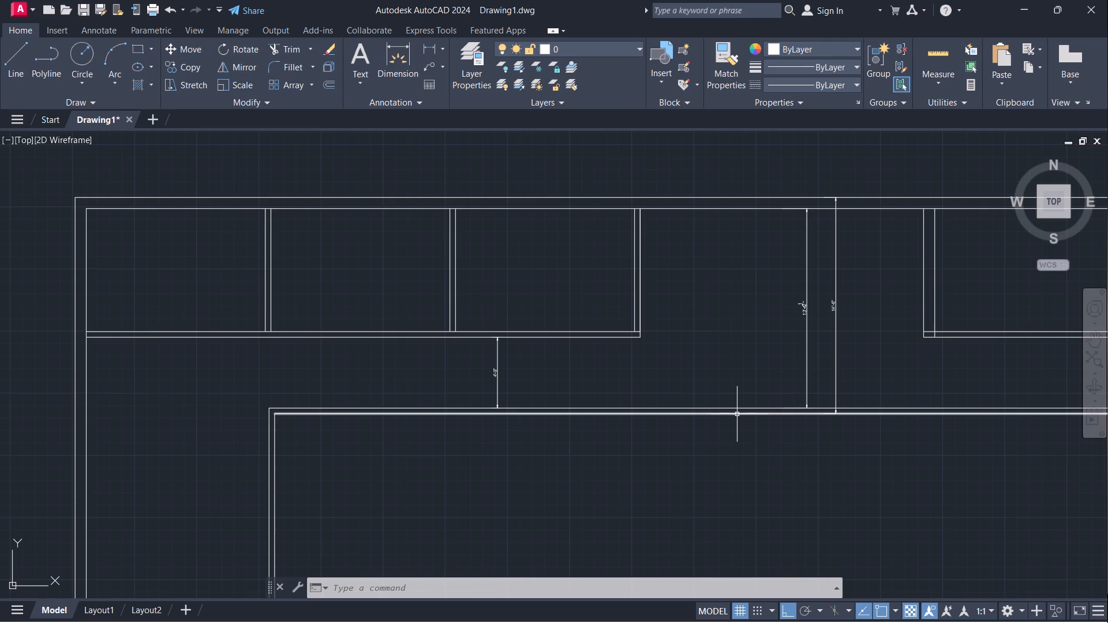
Delete both vertical dimensions in the open bay.
click(806, 297)
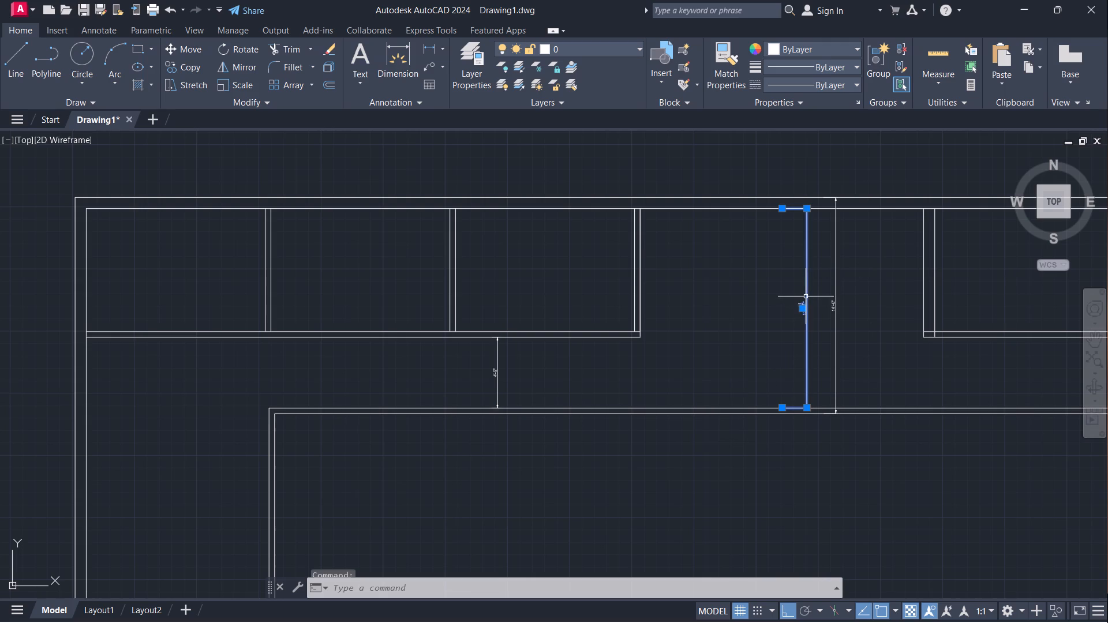
key(Delete)
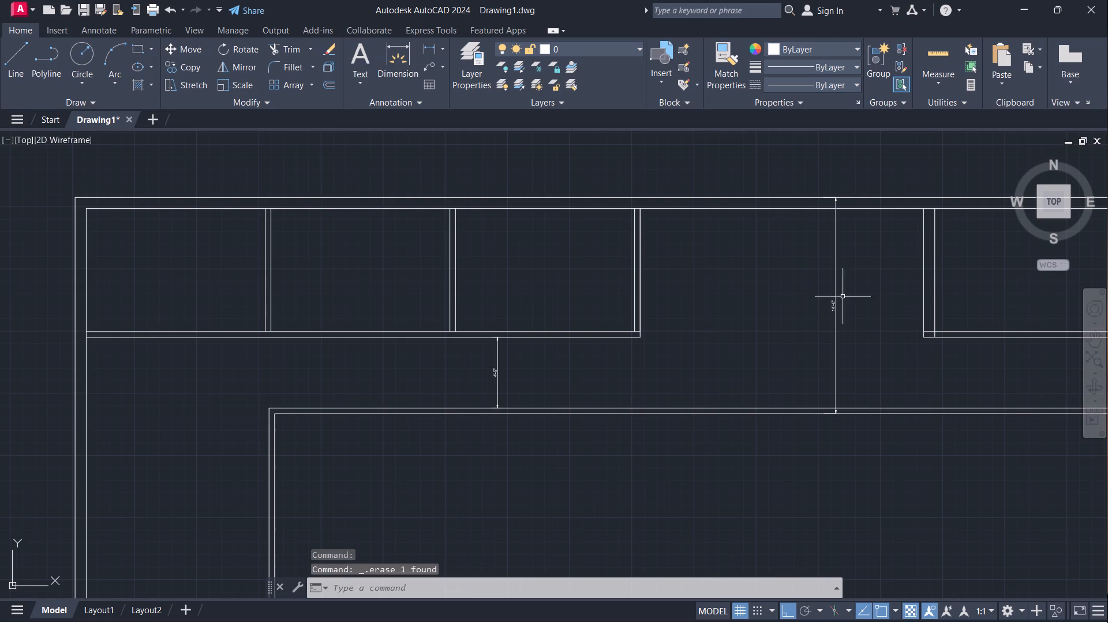
click(834, 306)
key(Delete)
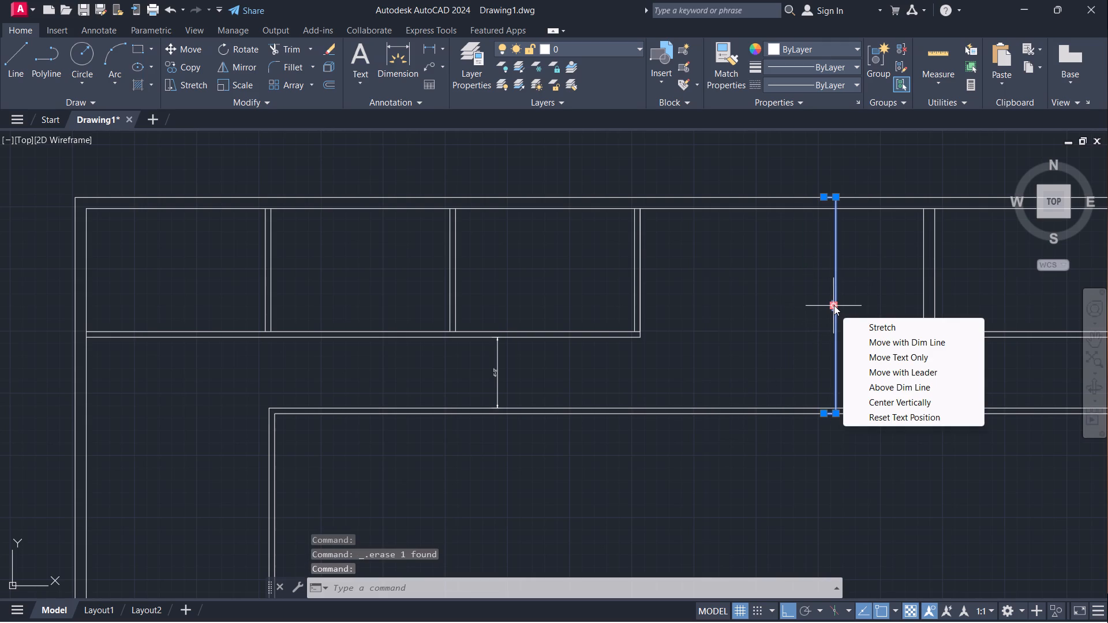
key(Delete)
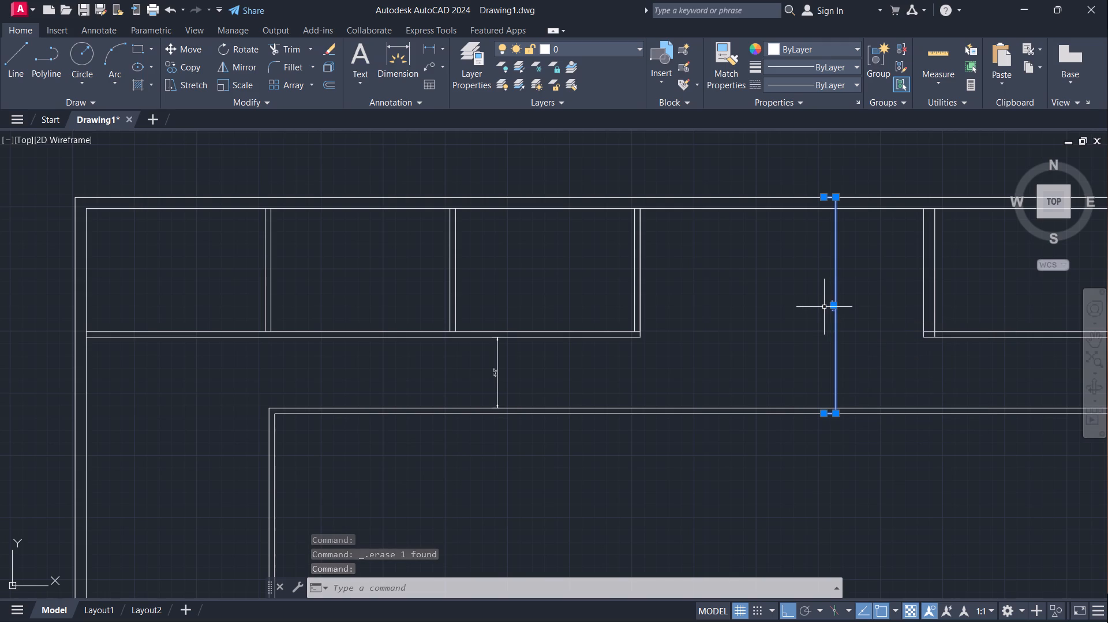
key(Delete)
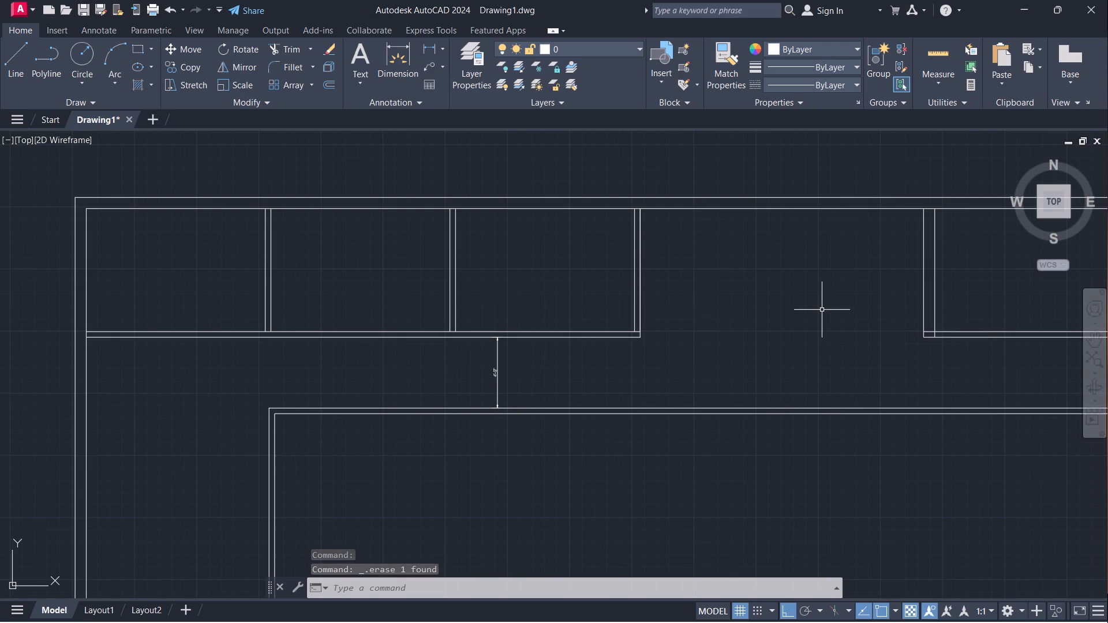
Add a horizontal linear dimension across the open bay between the facing lines of its two side walls.
scroll(501, 381, up, 2)
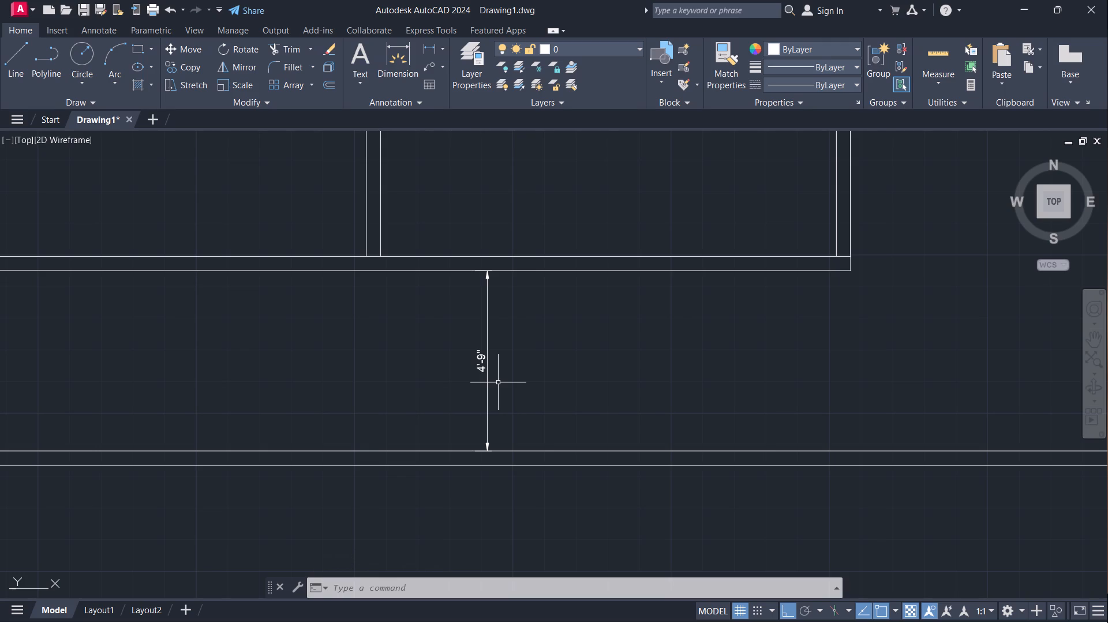
scroll(567, 340, down, 3)
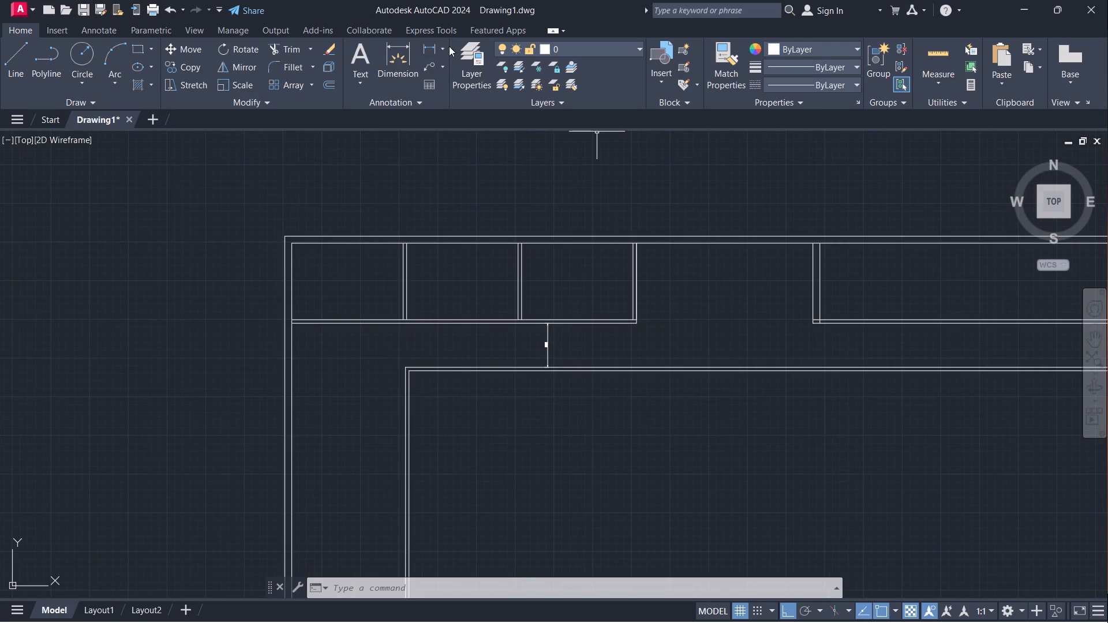
click(425, 44)
scroll(656, 284, up, 2)
click(605, 275)
scroll(761, 246, down, 4)
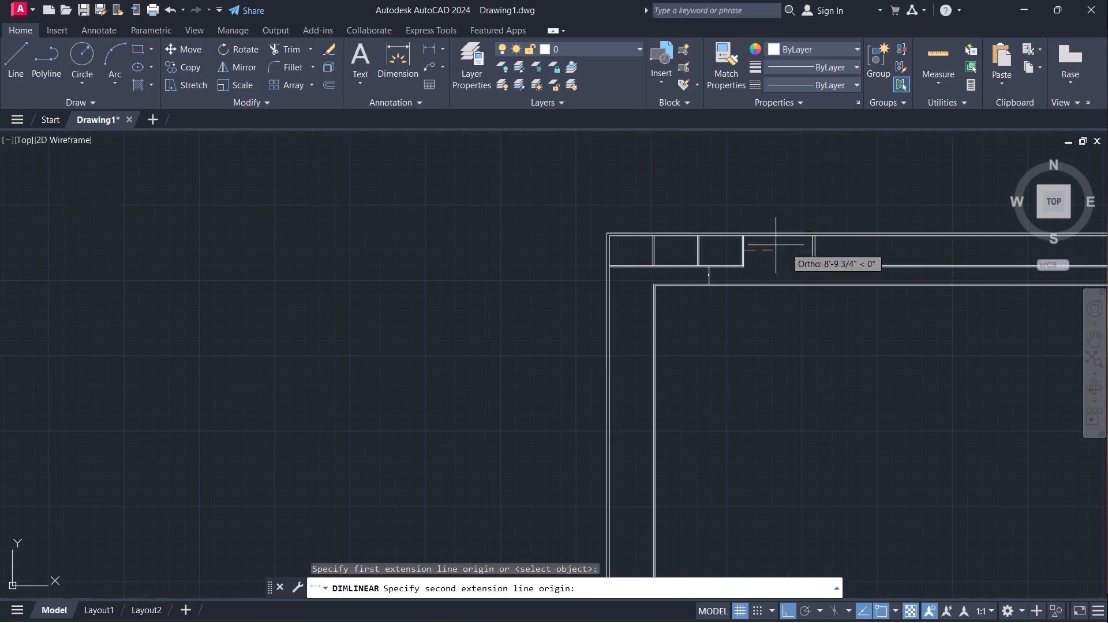
scroll(798, 271, up, 3)
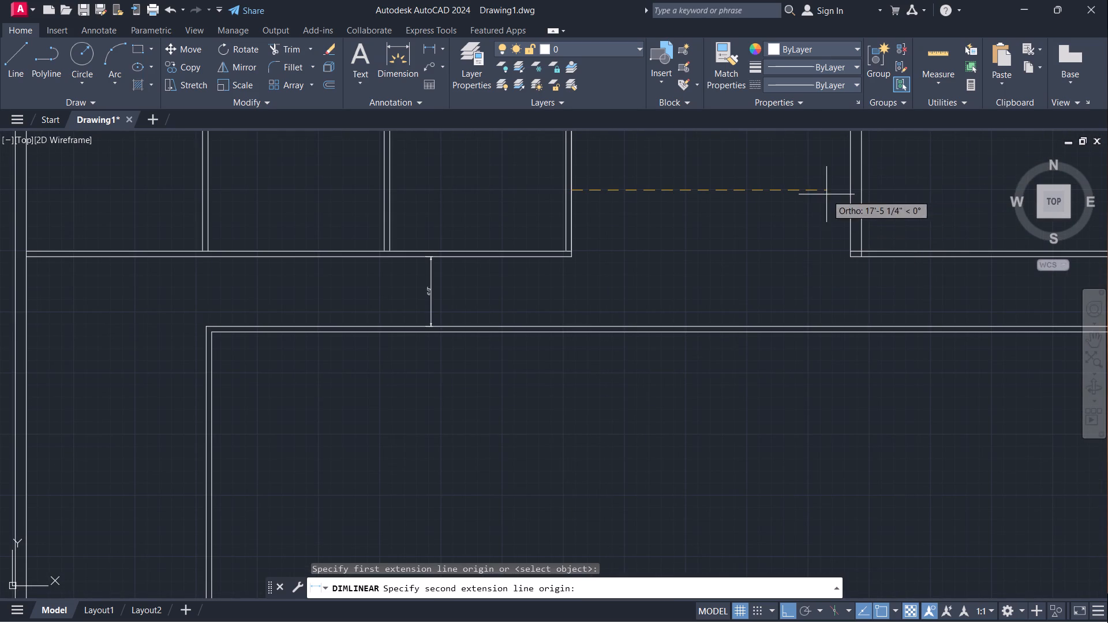
click(847, 193)
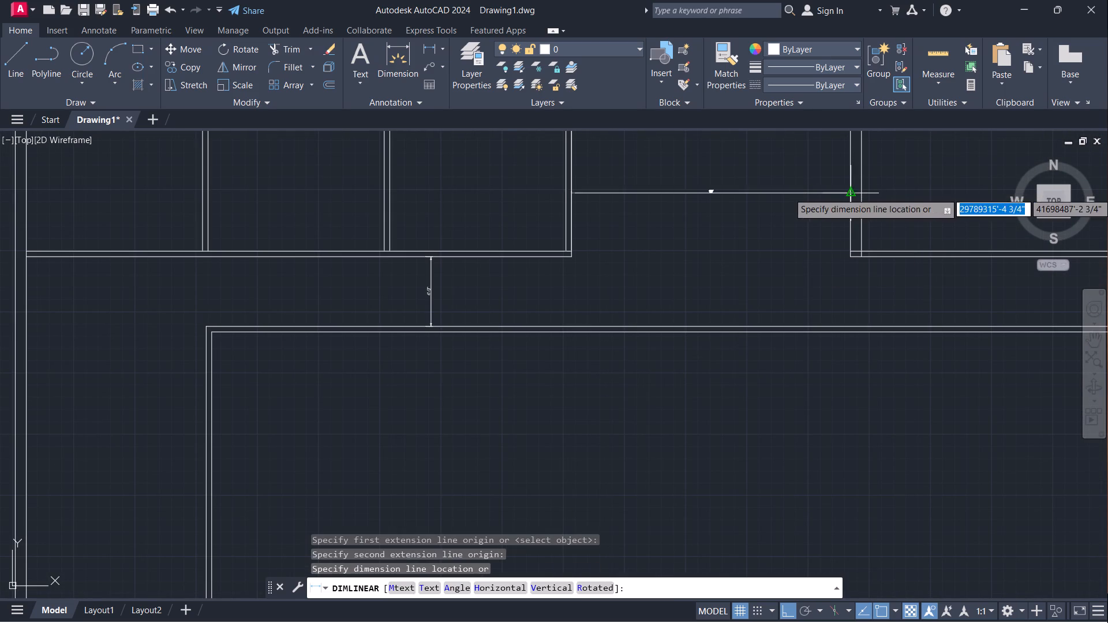
click(788, 234)
scroll(724, 246, up, 5)
scroll(695, 226, down, 1)
middle_drag(695, 226, 702, 346)
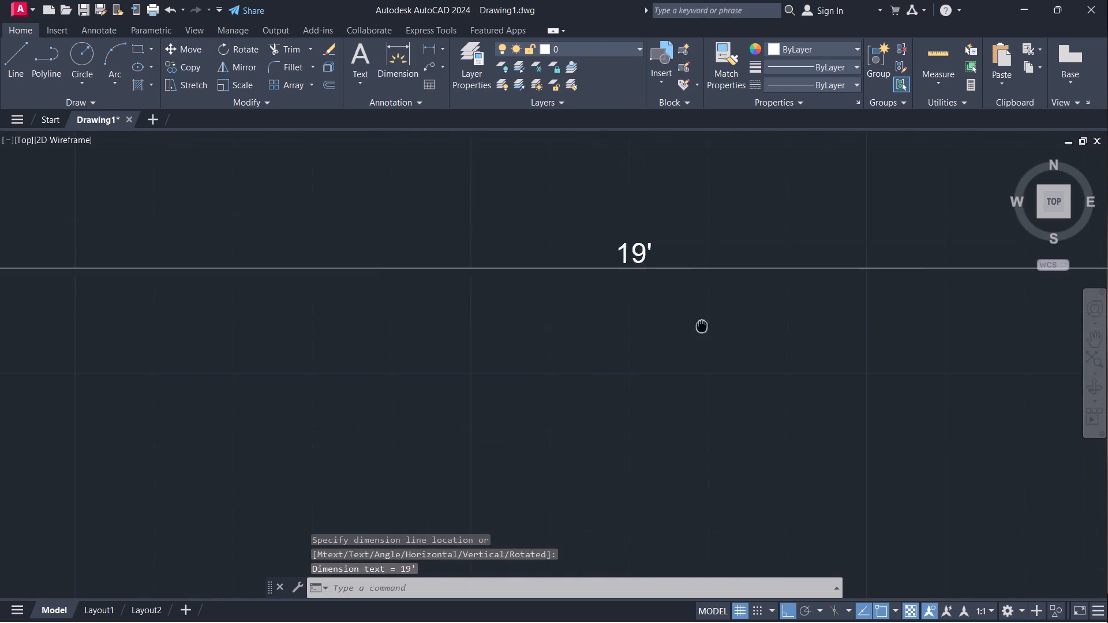
middle_drag(702, 346, 703, 368)
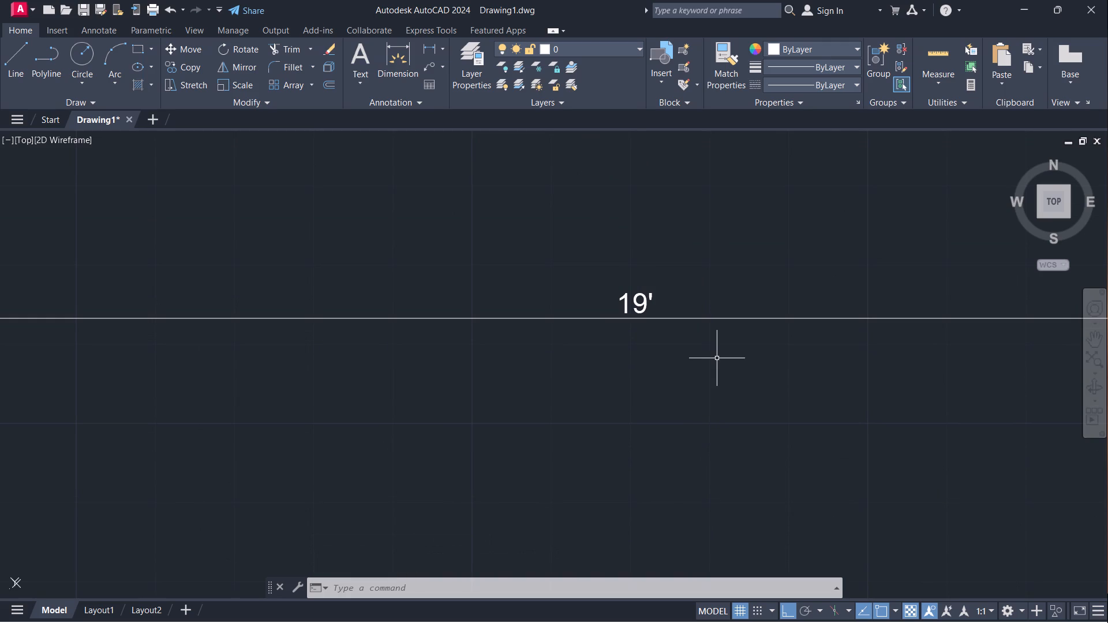
Offset the inner vertical line of the side wall below the corridor by 14' into the large room.
scroll(768, 392, down, 6)
middle_drag(761, 180, 763, 148)
scroll(571, 408, up, 2)
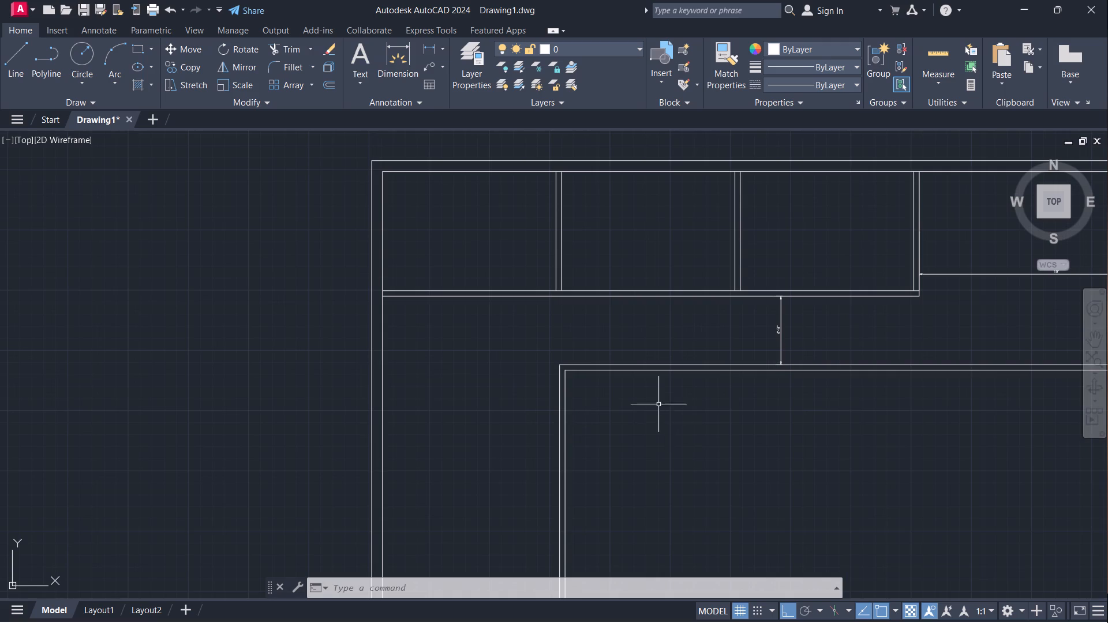
middle_drag(639, 357, 615, 327)
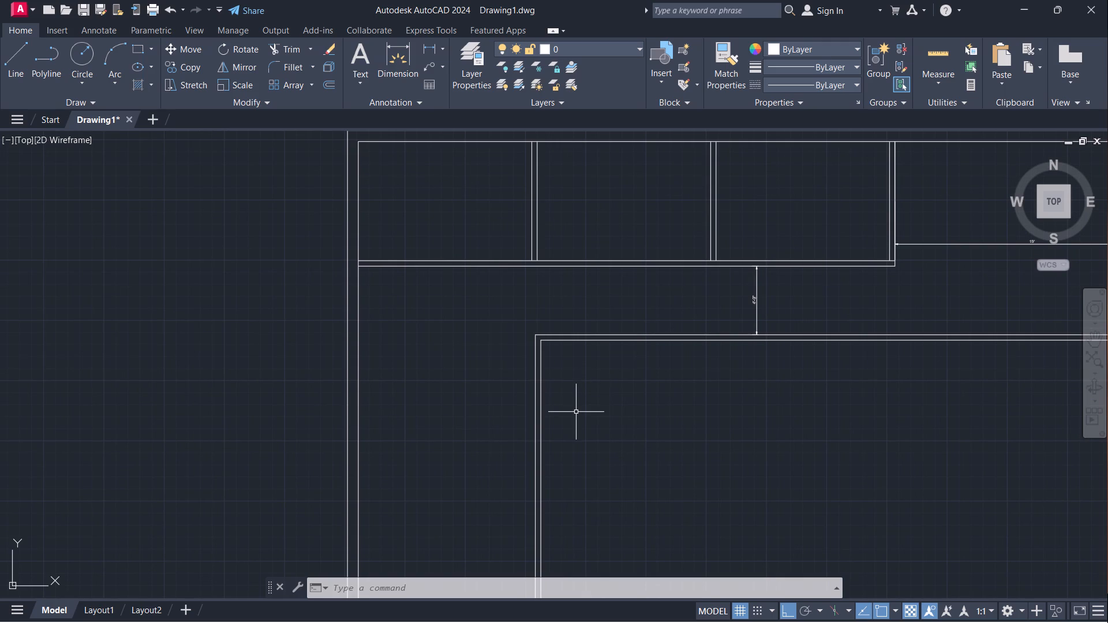
key(o)
key(Return)
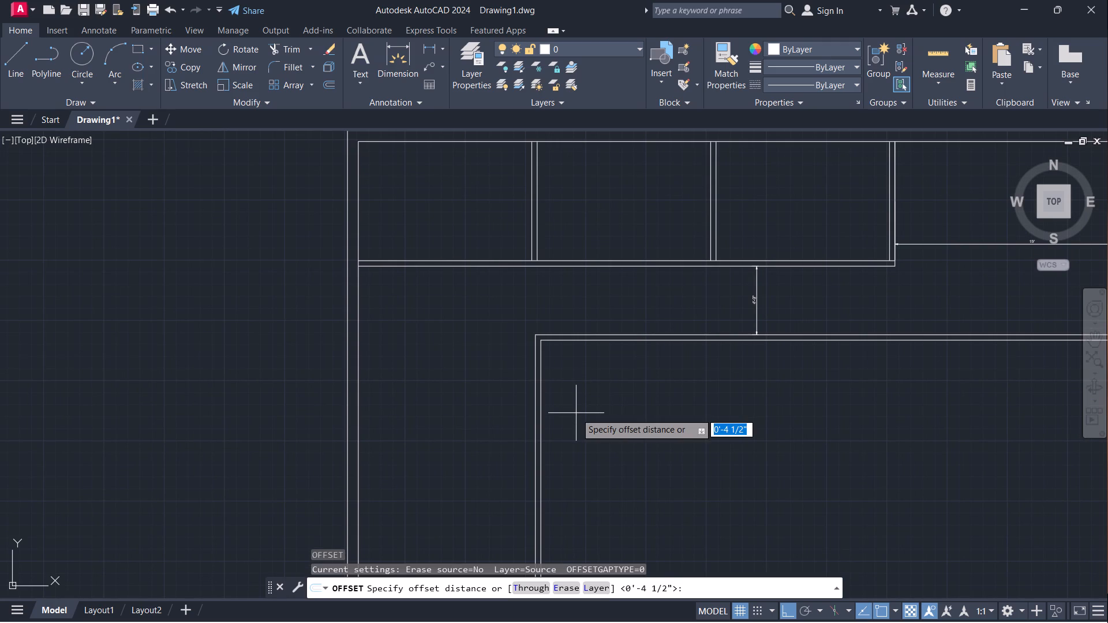
key(1)
key(4)
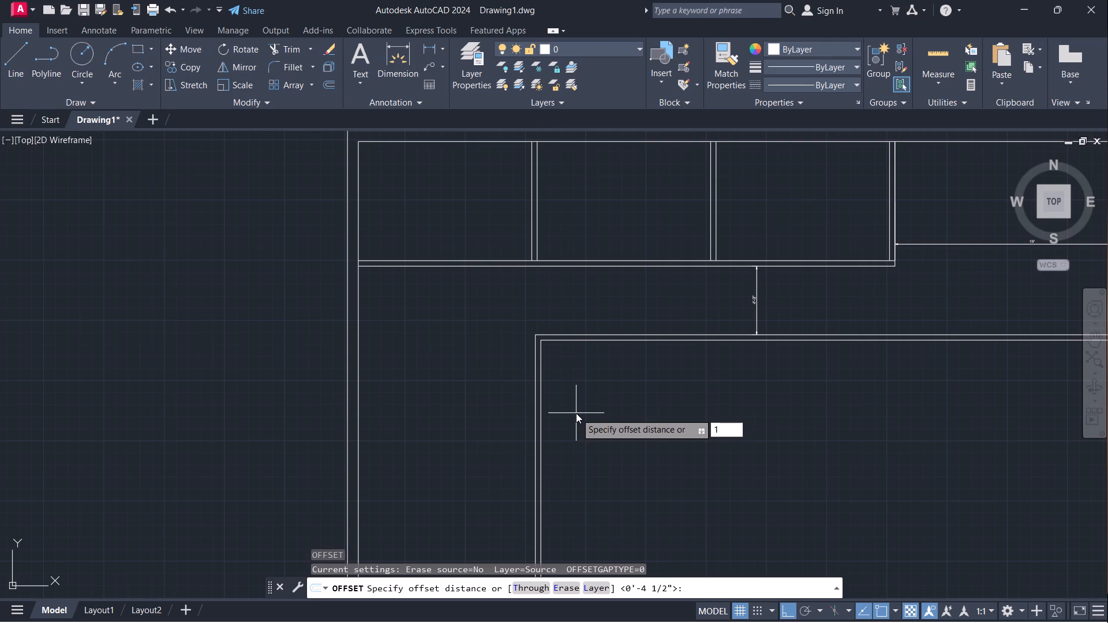
key(apostrophe)
key(Return)
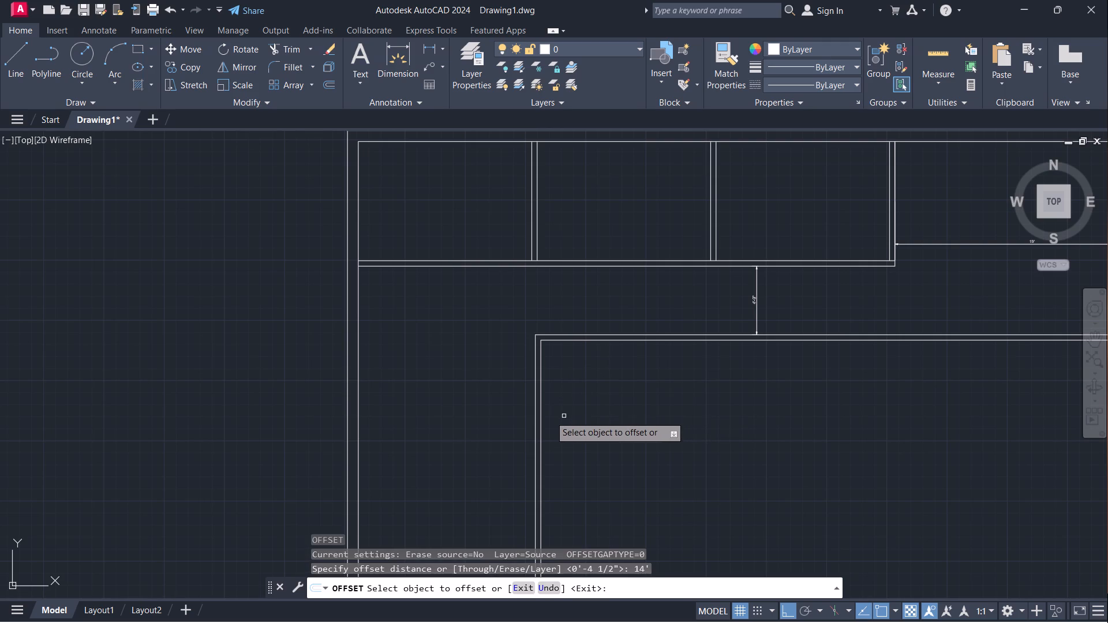
click(542, 401)
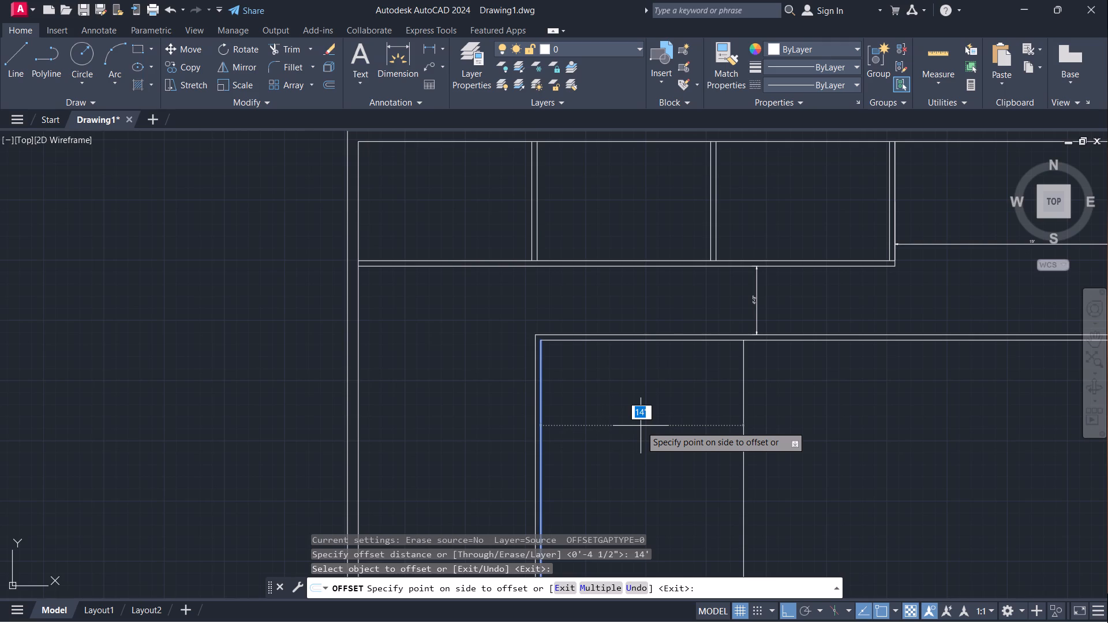
click(642, 426)
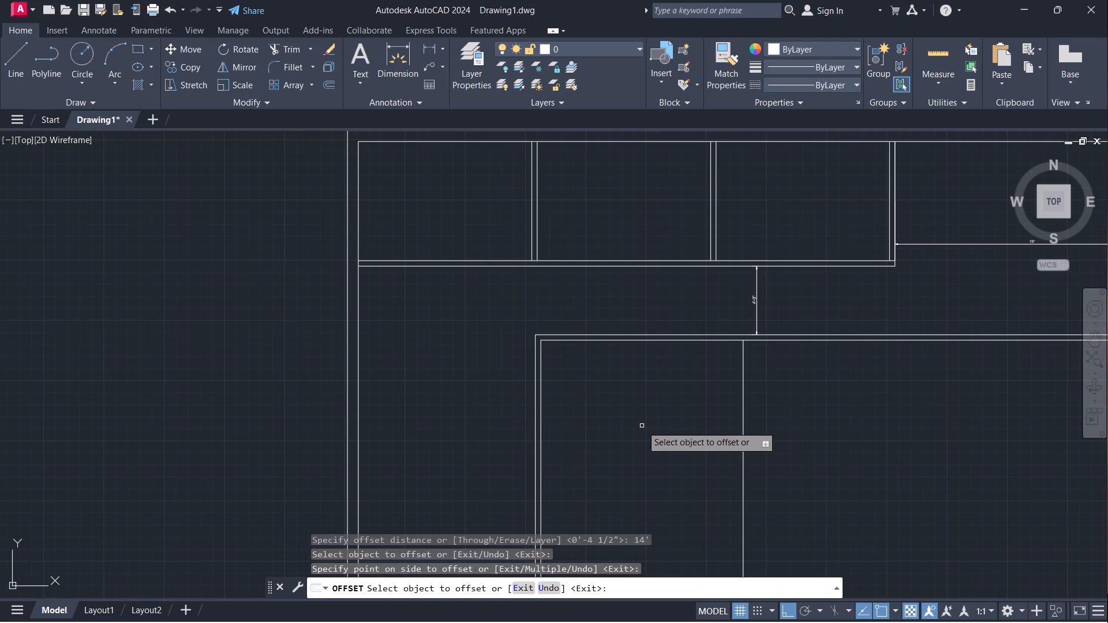
key(space)
Offset the new vertical line by 4.5" away from the side wall to form the first partition below the corridor.
key(space)
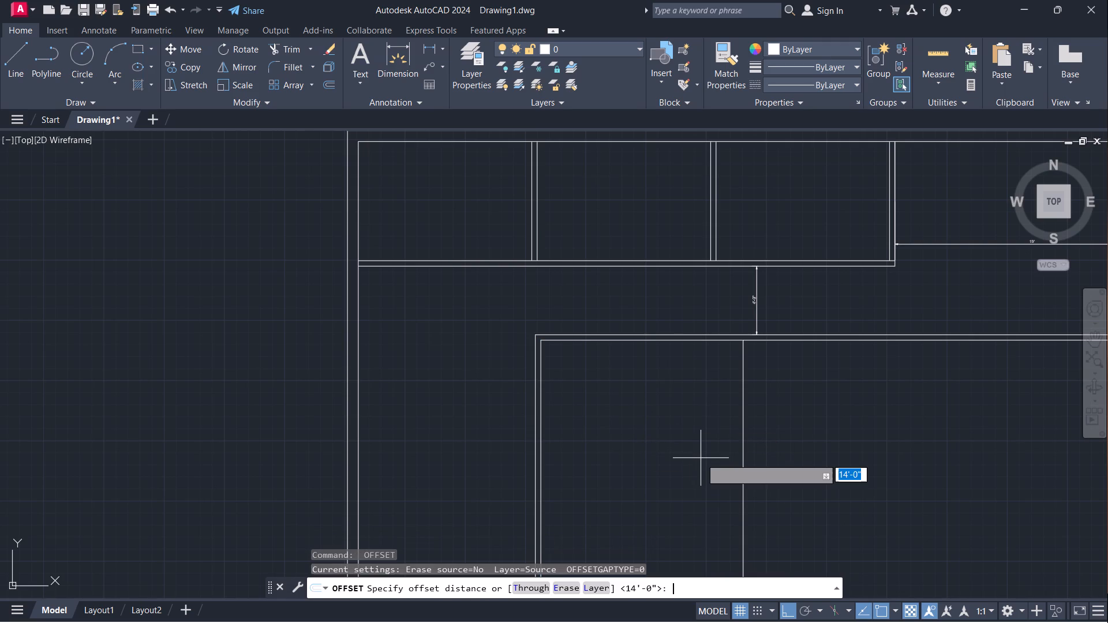
key(4)
key(period)
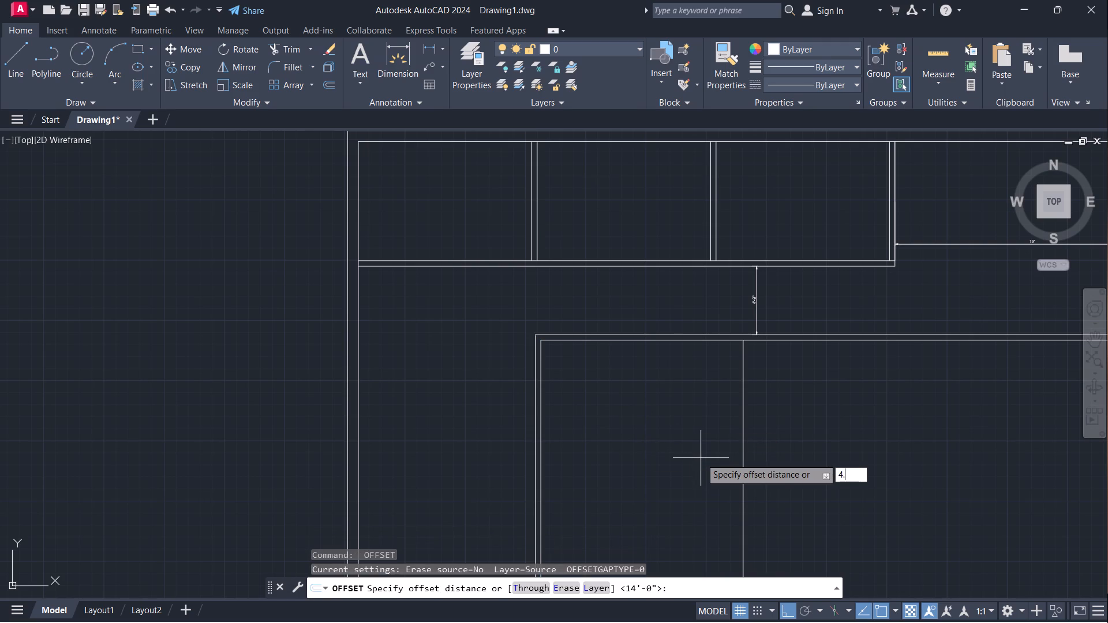
key(5)
key(shift+quotedbl)
key(Return)
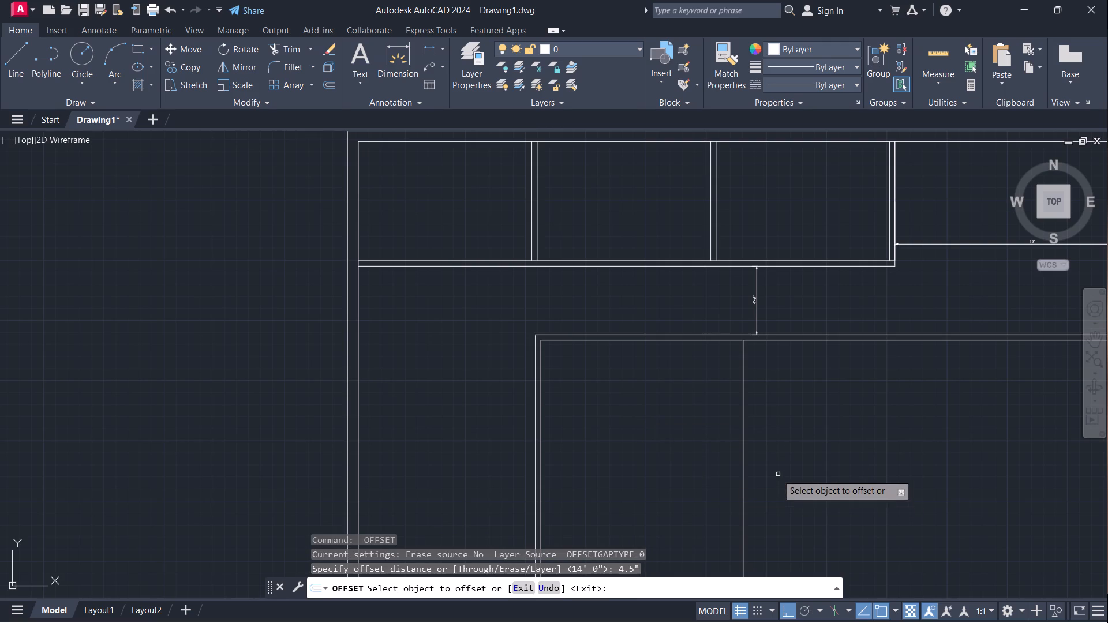
click(744, 470)
click(783, 475)
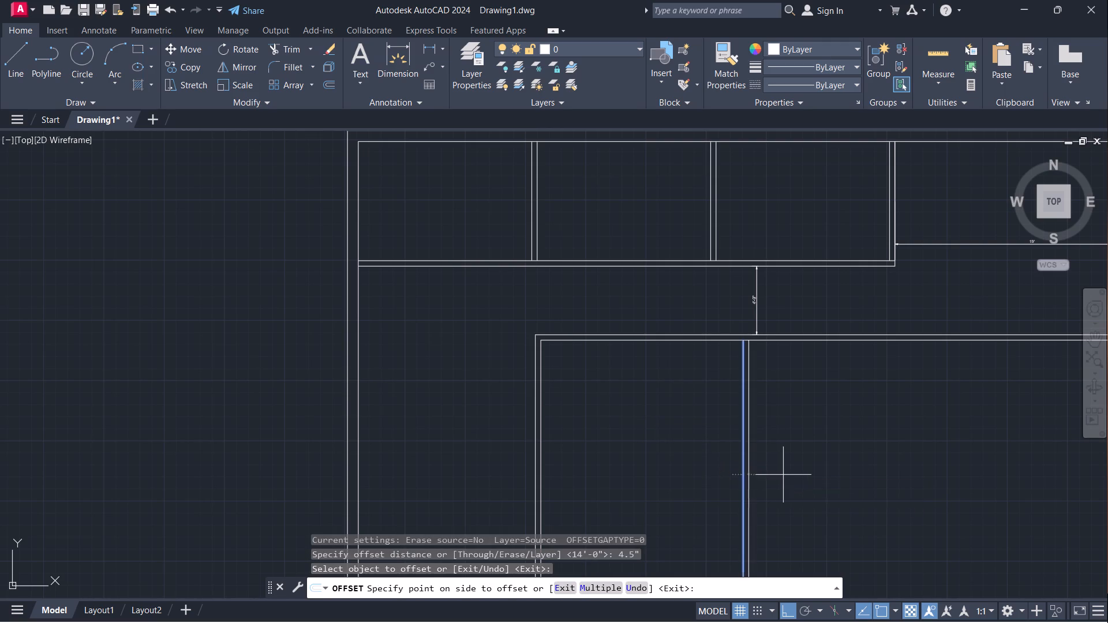
scroll(784, 474, down, 2)
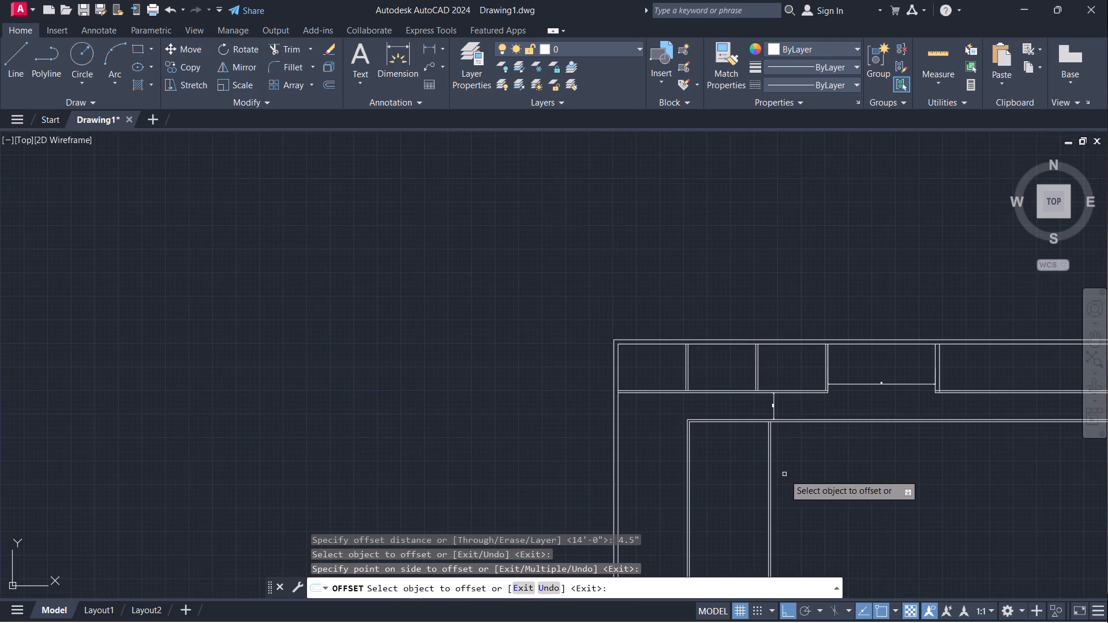
middle_drag(780, 496, 643, 396)
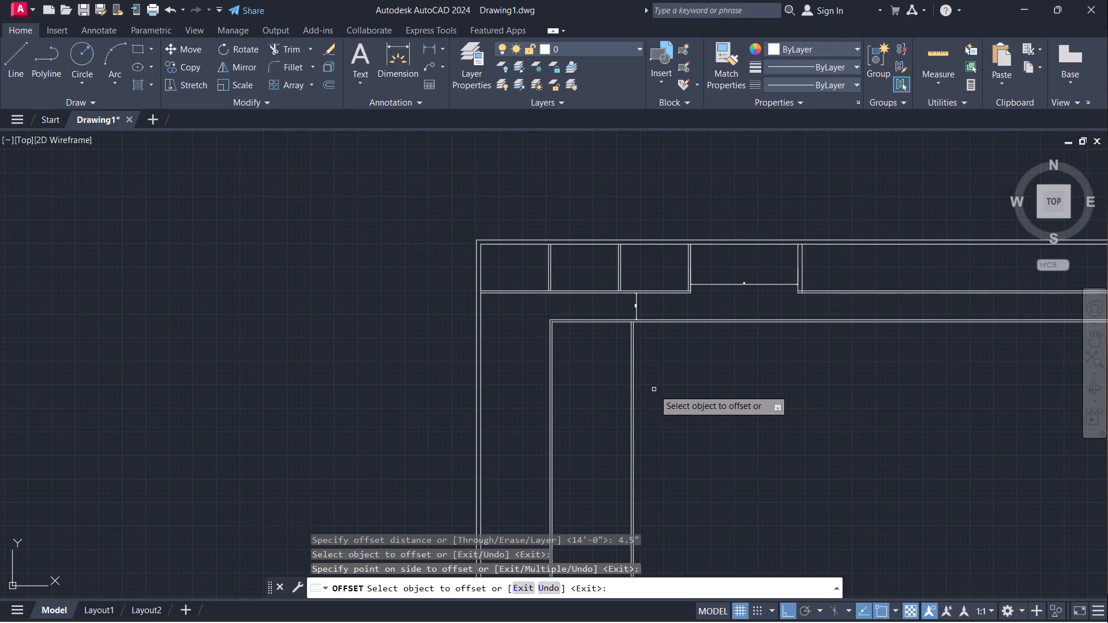
key(space)
Offset the first partition's far line by 11'6" into the remaining open space below the corridor.
key(space)
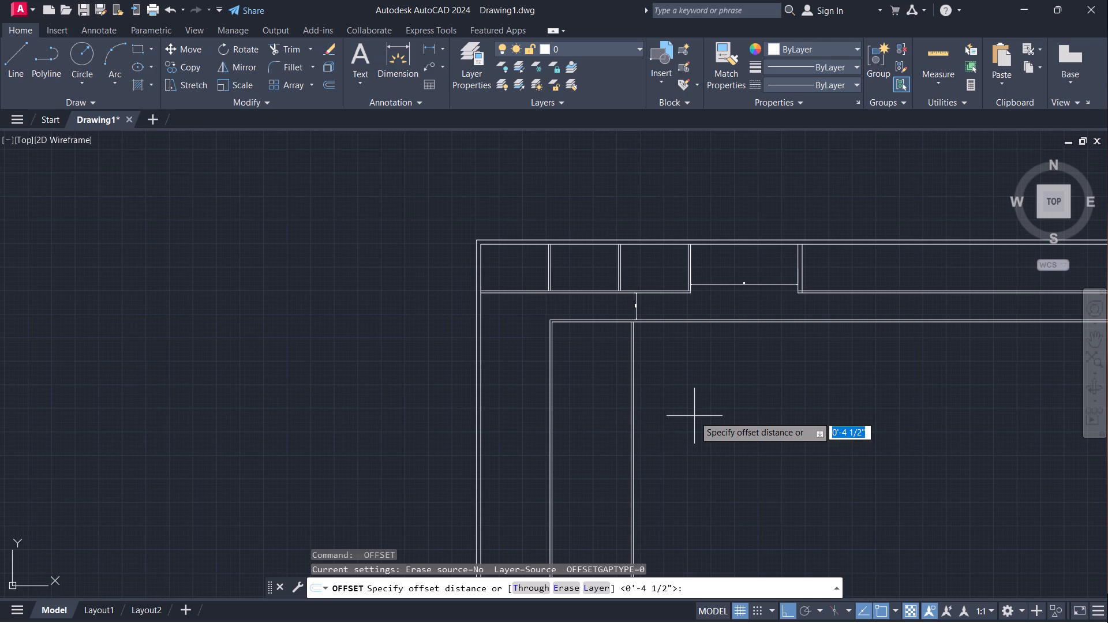
text(11)
key(apostrophe)
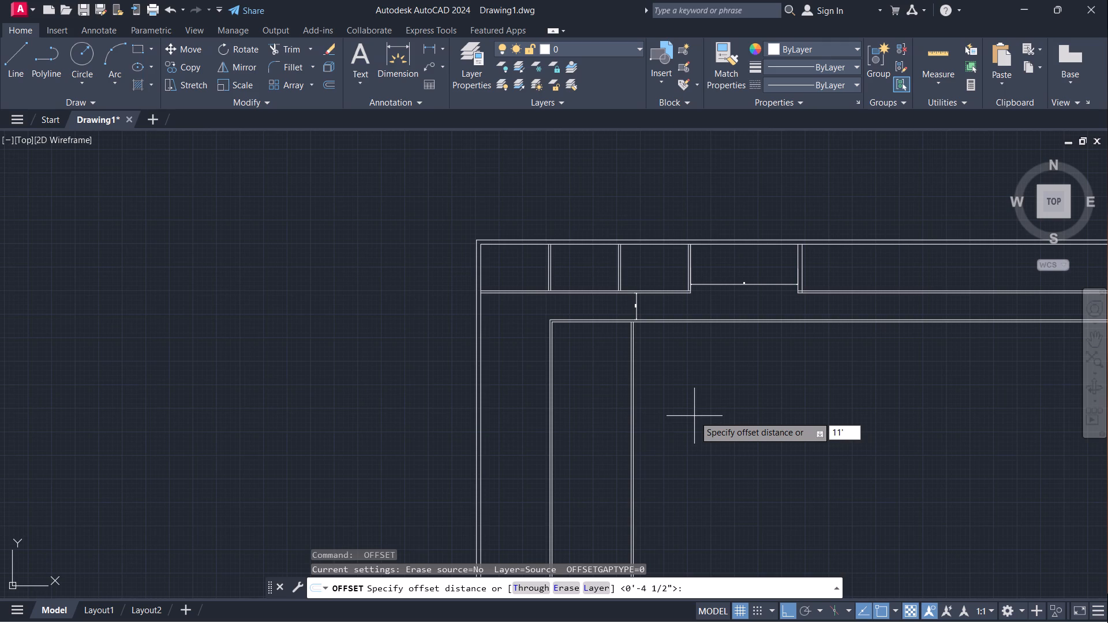
key(6)
key(shift+quotedbl)
key(Return)
scroll(669, 405, up, 3)
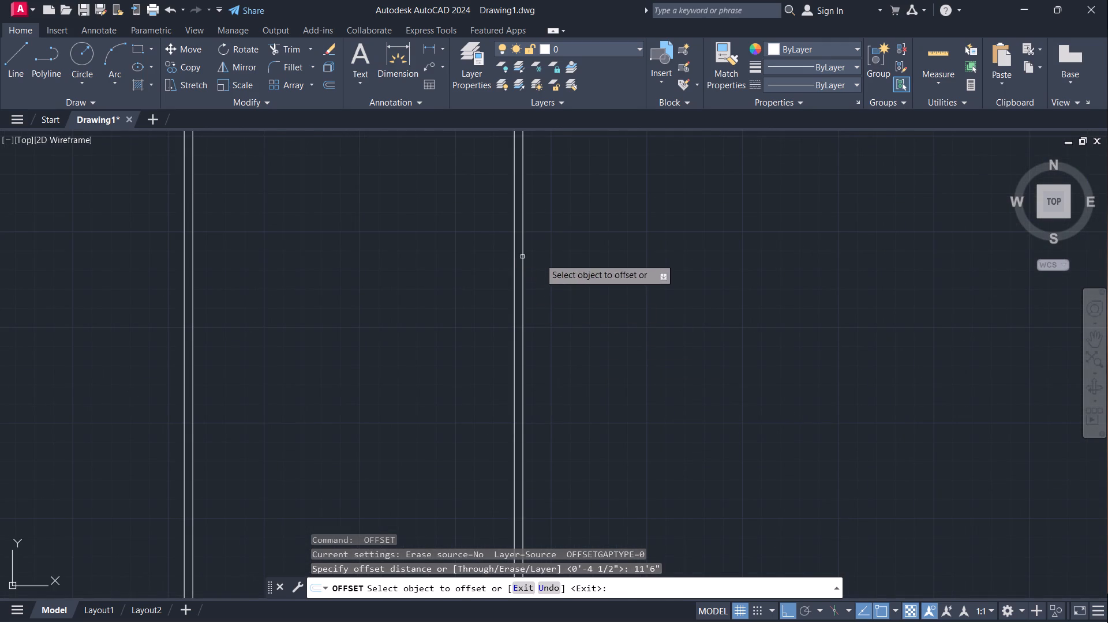
click(523, 272)
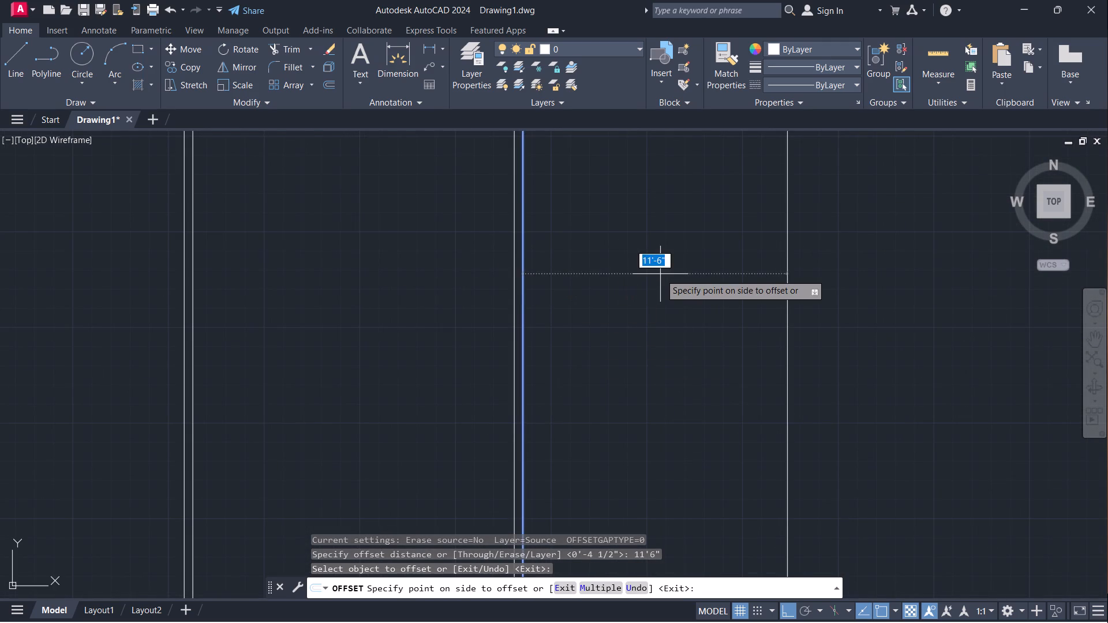
click(660, 274)
key(space)
Offset the new single line by 4.5" away from the first partition to form the second partition.
key(space)
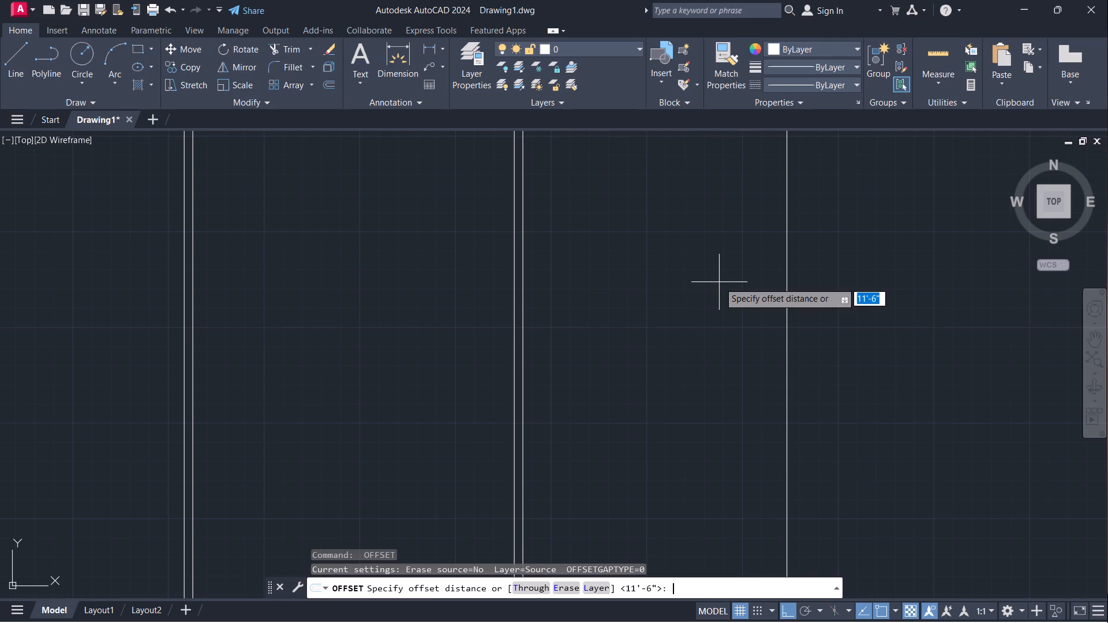
text(4.5)
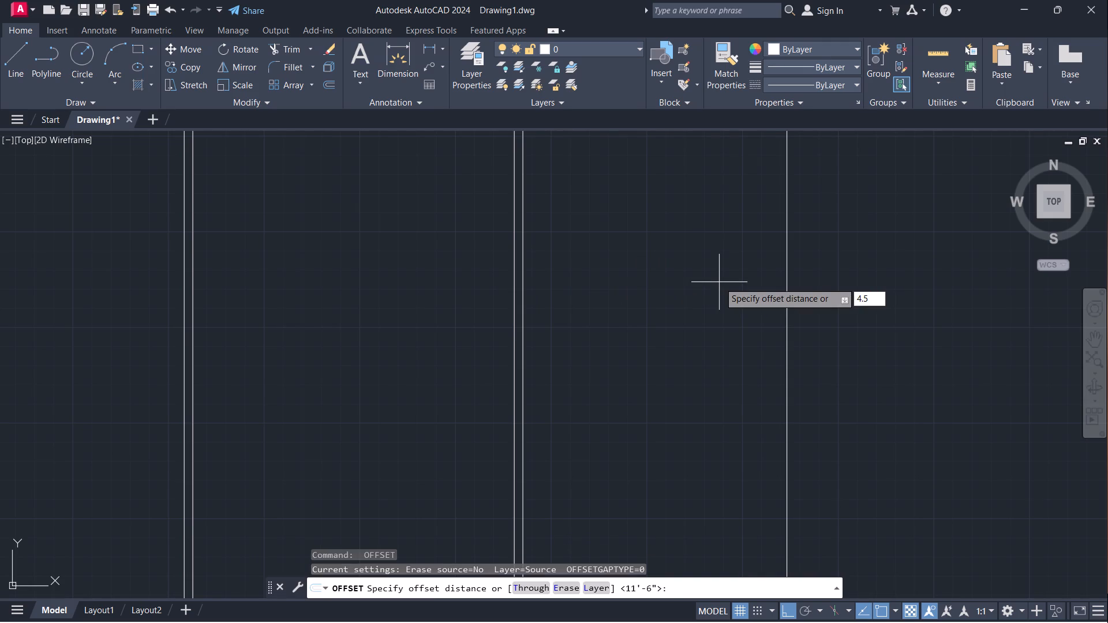
key(shift+quotedbl)
key(Return)
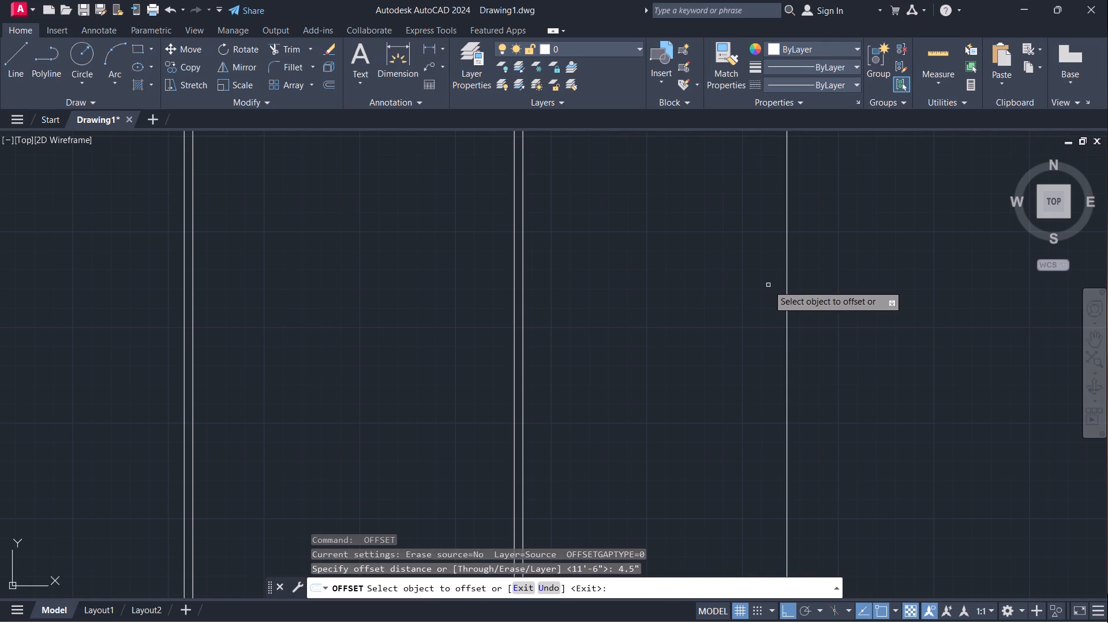
click(787, 276)
click(832, 276)
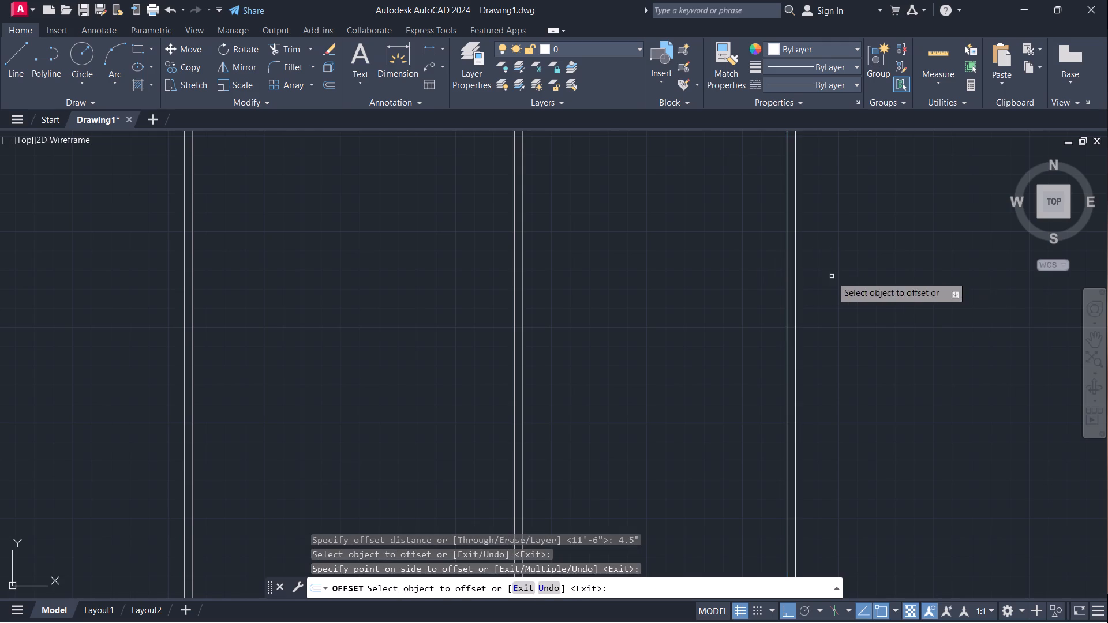
scroll(754, 314, down, 2)
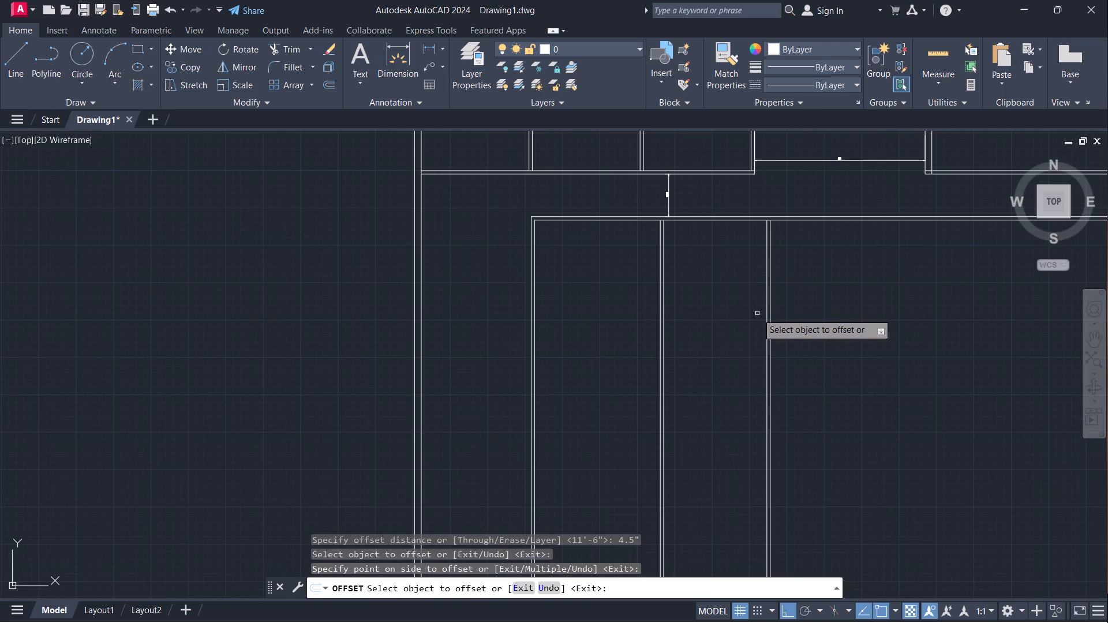
middle_drag(798, 328, 706, 327)
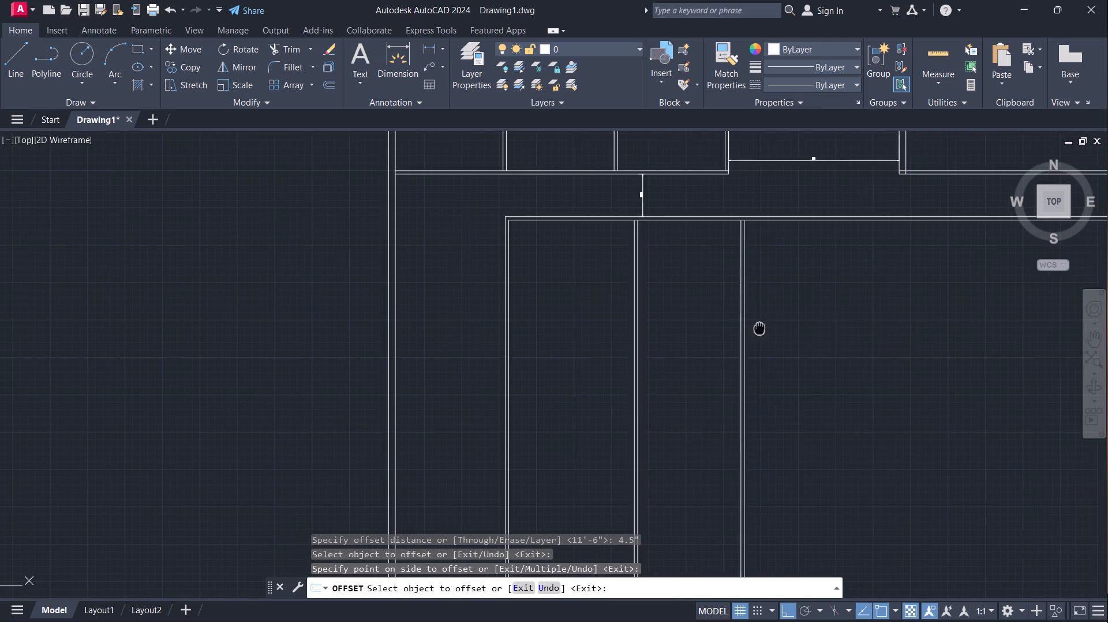
middle_drag(706, 327, 673, 322)
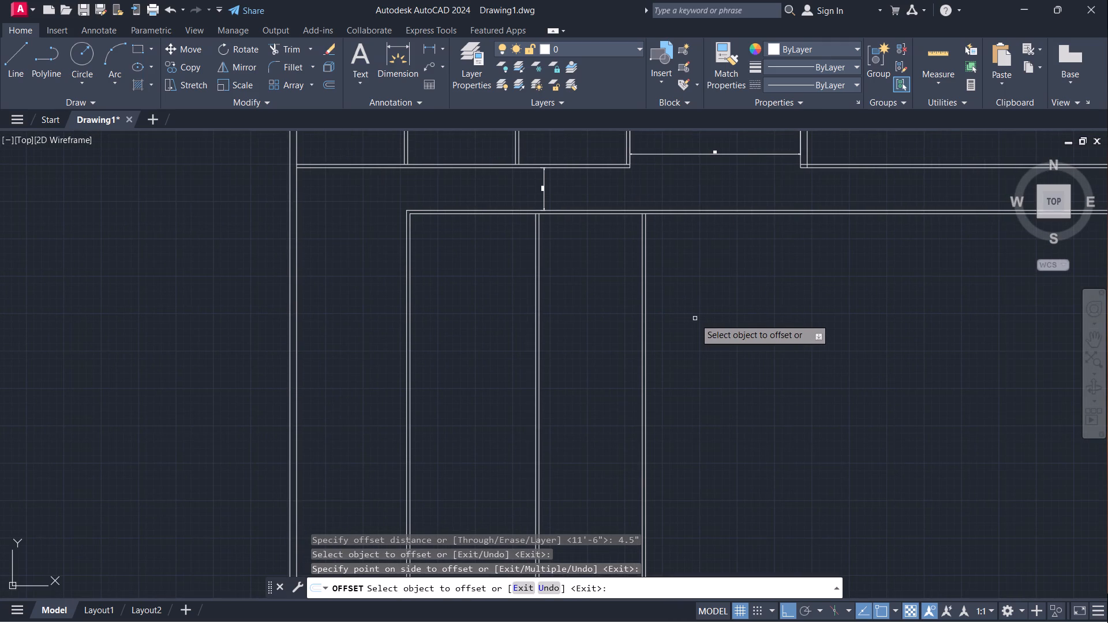
key(space)
Offset the second partition's far line by 10'6" into the remaining open space below the corridor.
key(space)
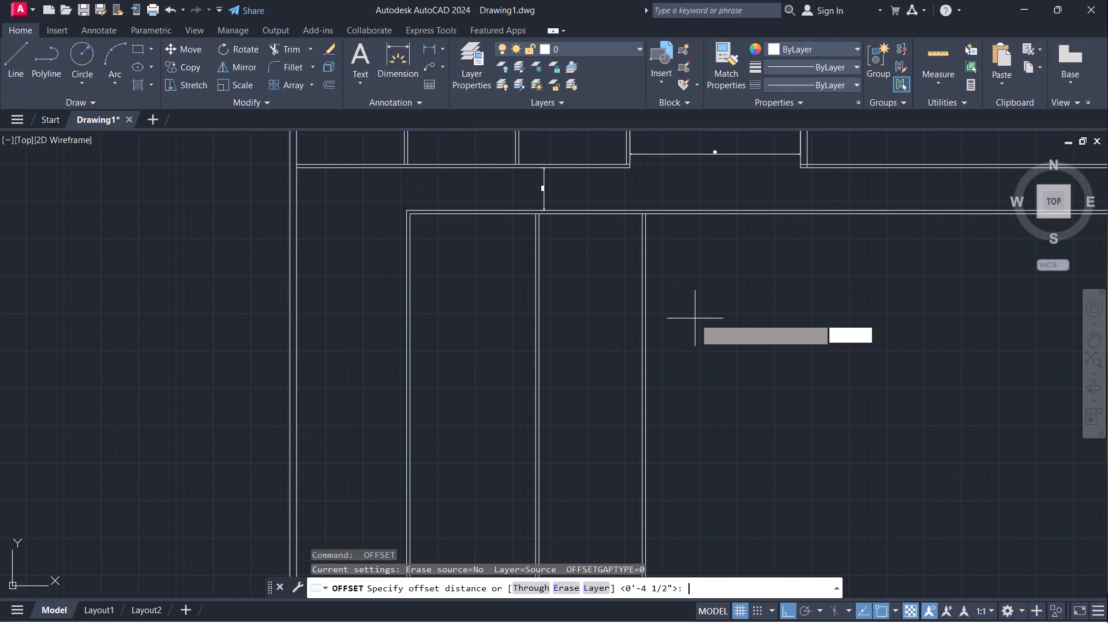
key(1)
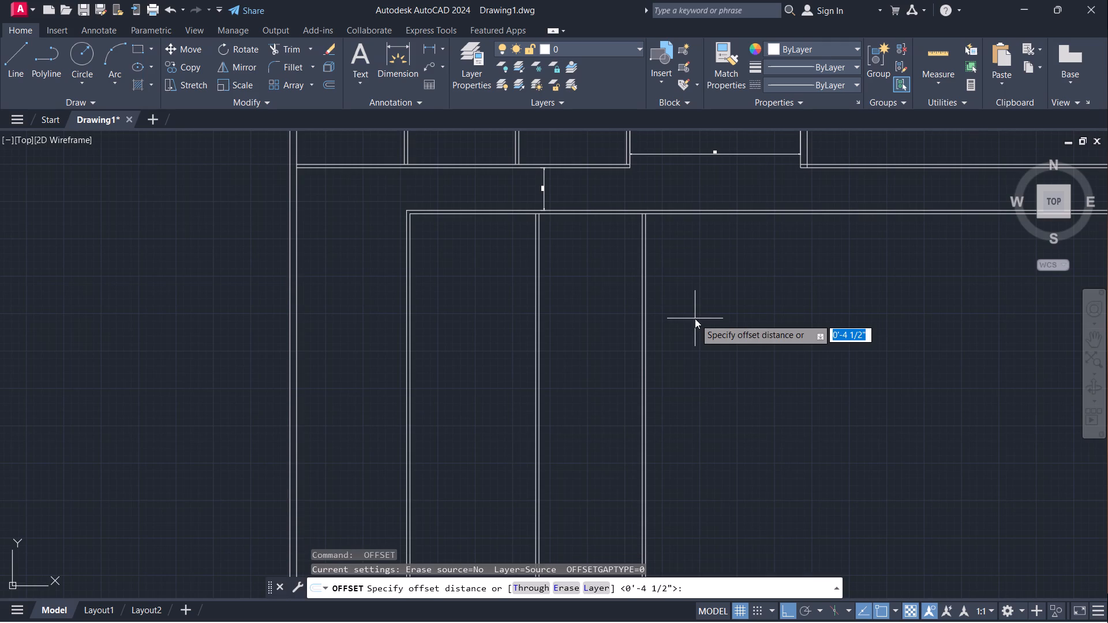
text(0')
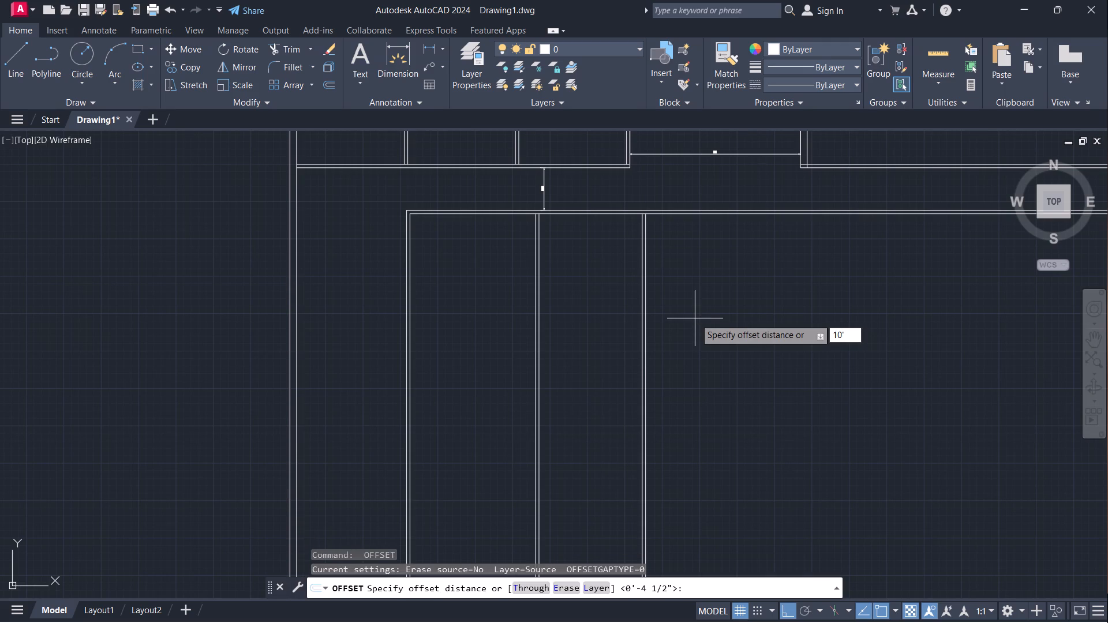
key(6)
key(shift+quotedbl)
key(Return)
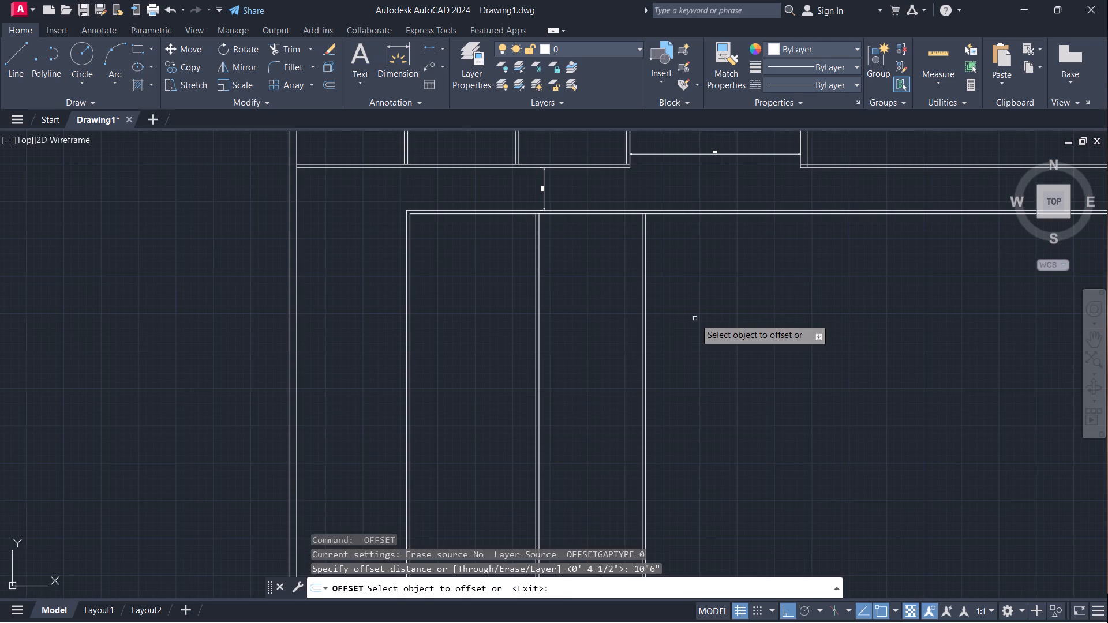
scroll(672, 309, up, 1)
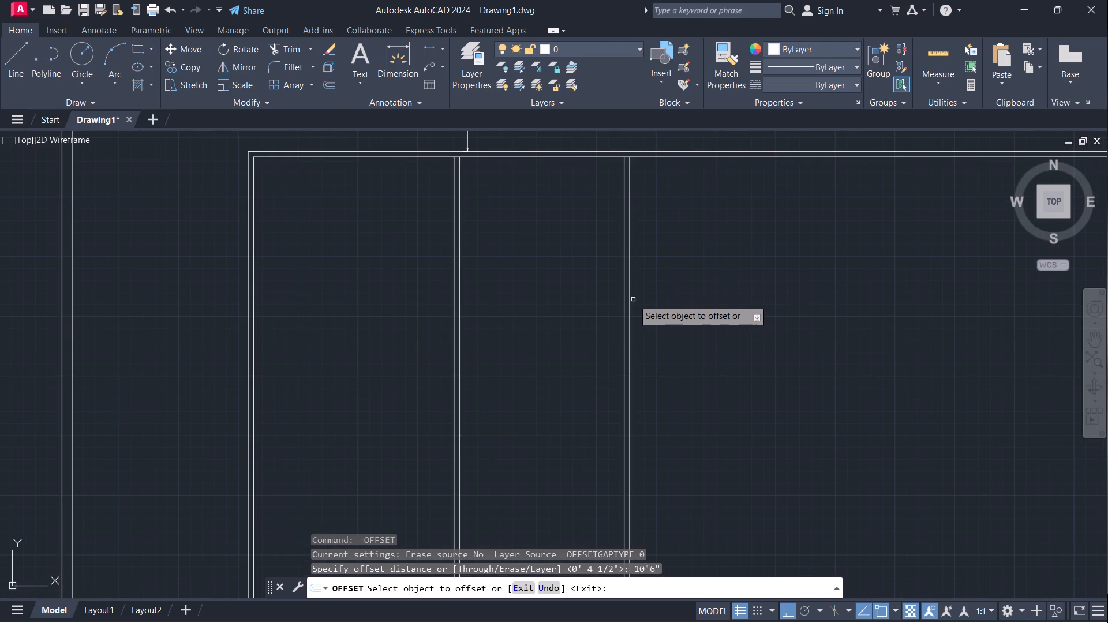
click(628, 307)
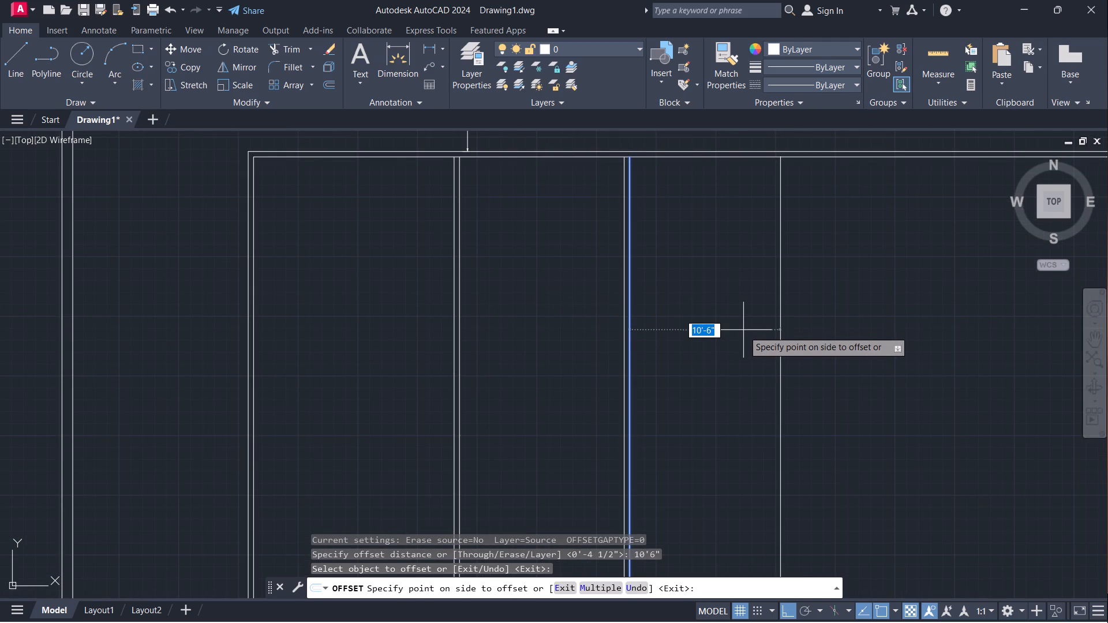
click(743, 331)
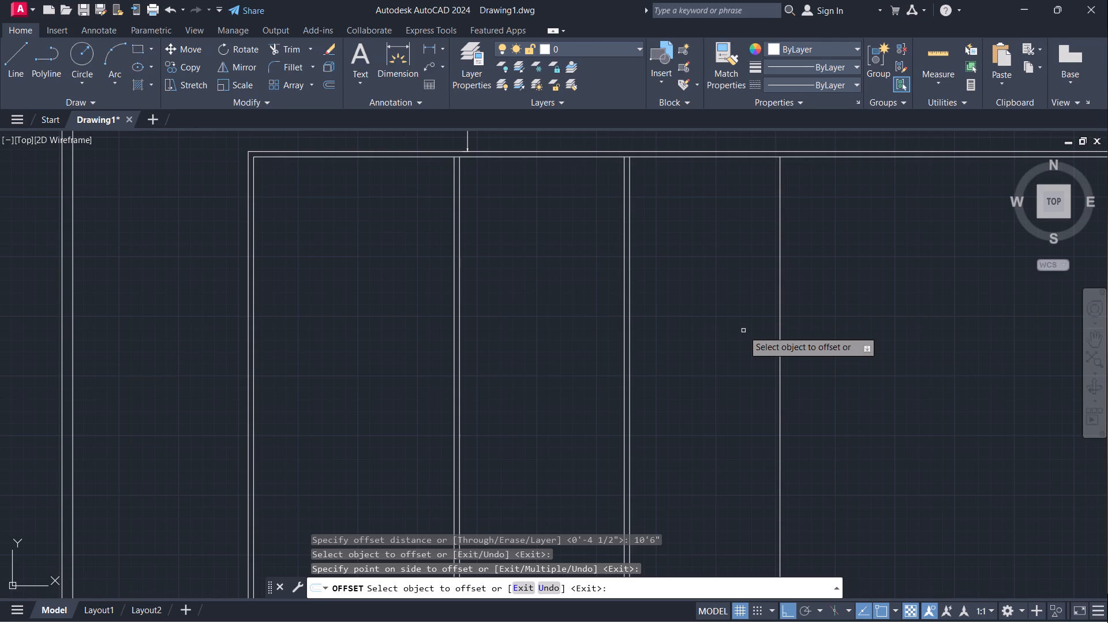
Offset the newest single vertical line by 4.5" away from the second partition to form the third partition.
key(space)
key(space)
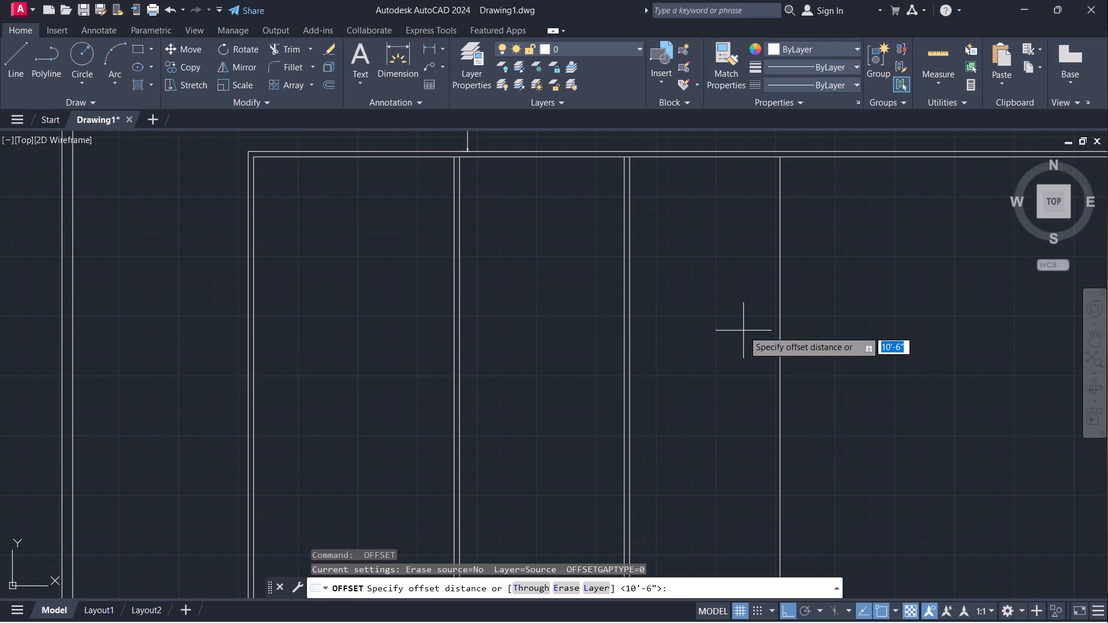
key(4)
key(period)
key(5)
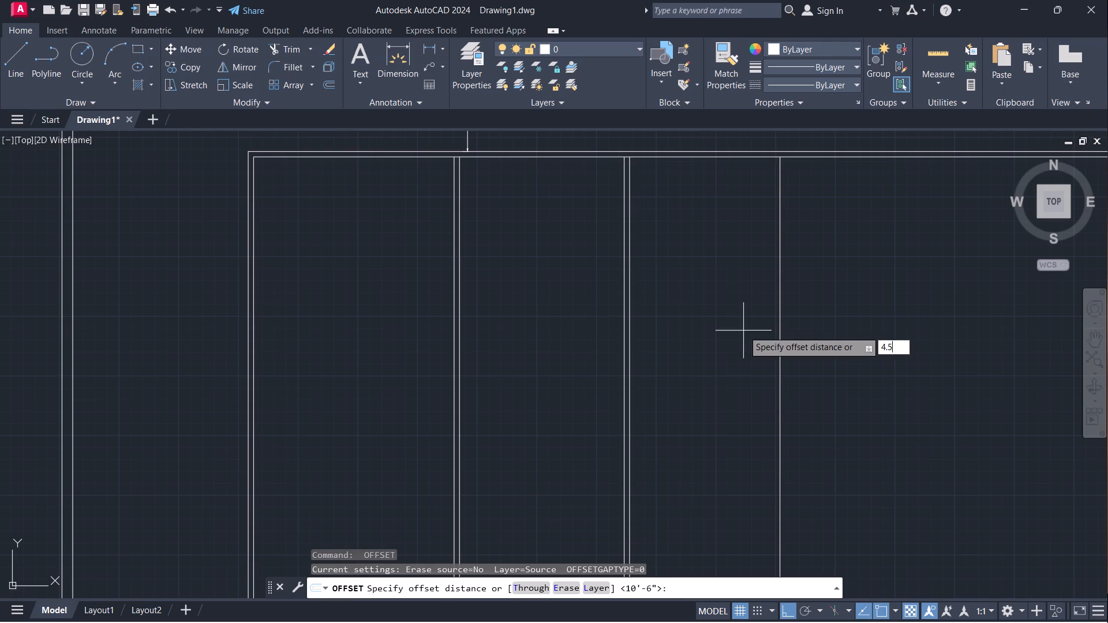
key(shift+quotedbl)
key(Return)
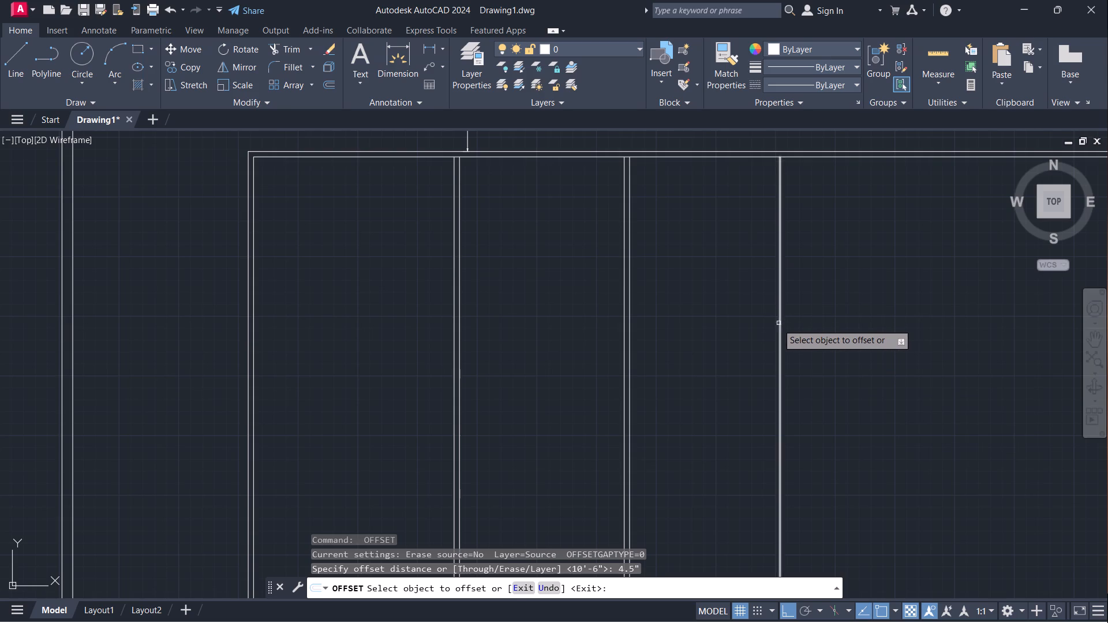
click(782, 321)
click(813, 317)
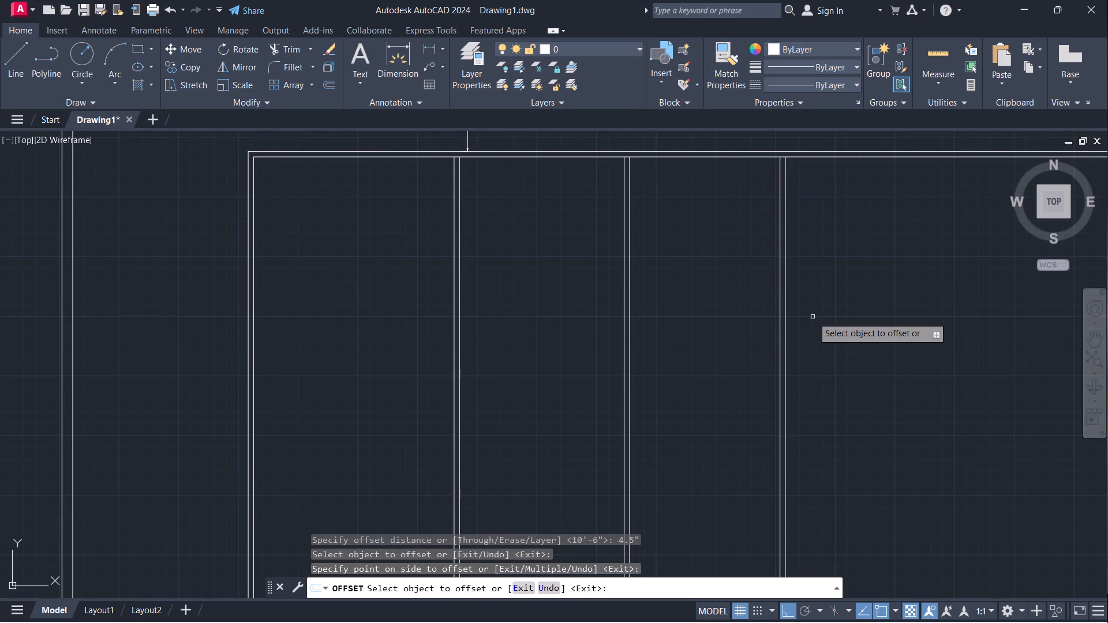
scroll(813, 317, down, 2)
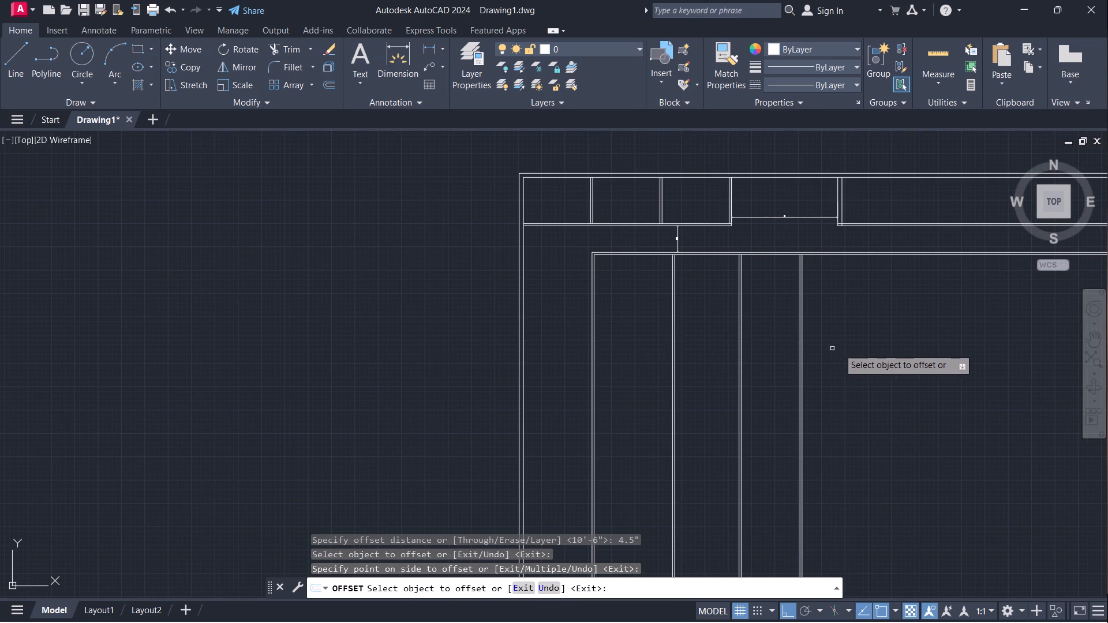
key(space)
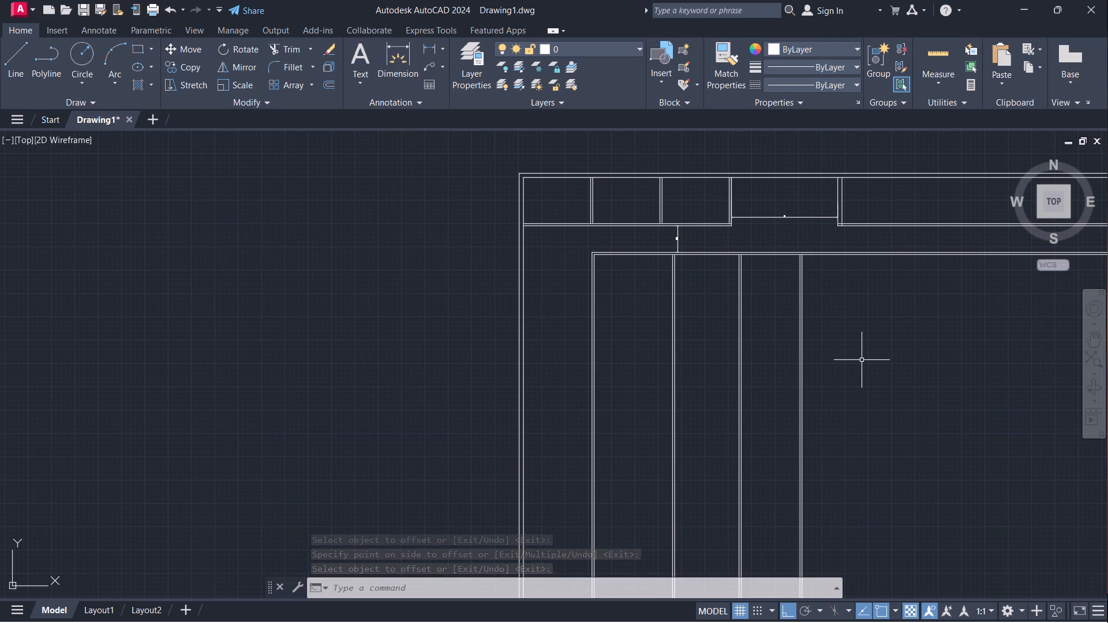
Offset the inner line of the horizontal wall below the corridor by 12' down into the room area.
key(space)
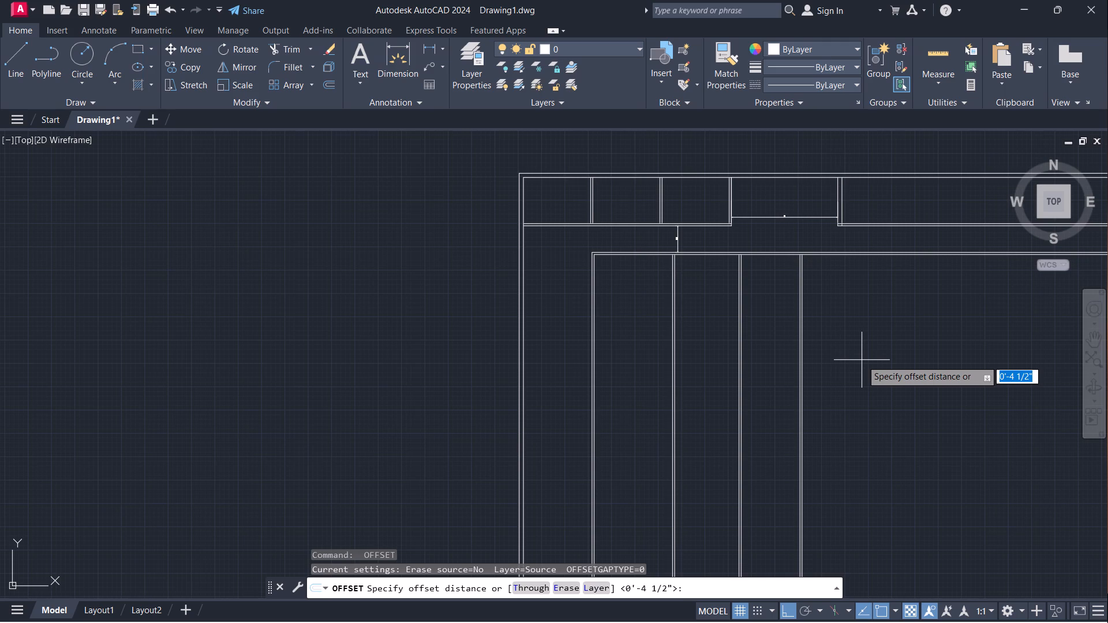
text(12)
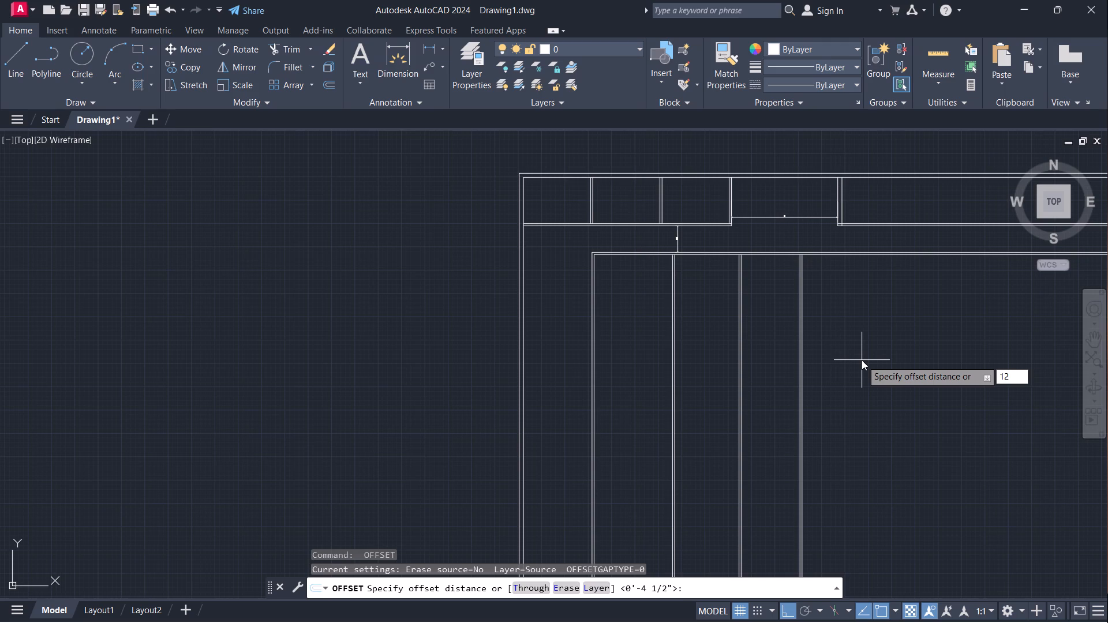
key(apostrophe)
key(Return)
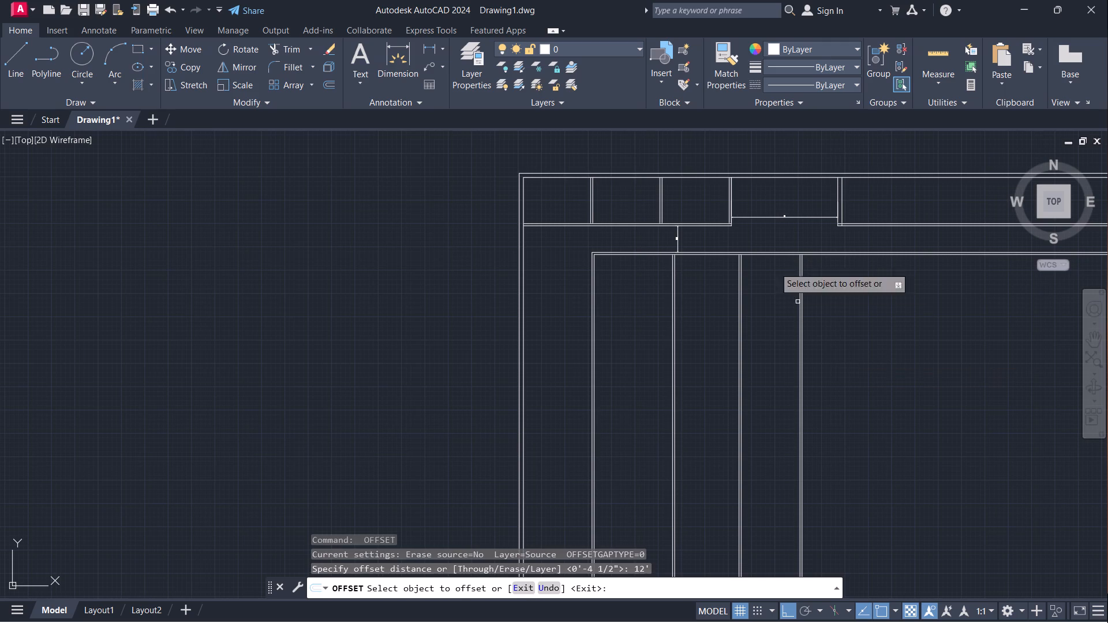
scroll(639, 268, up, 3)
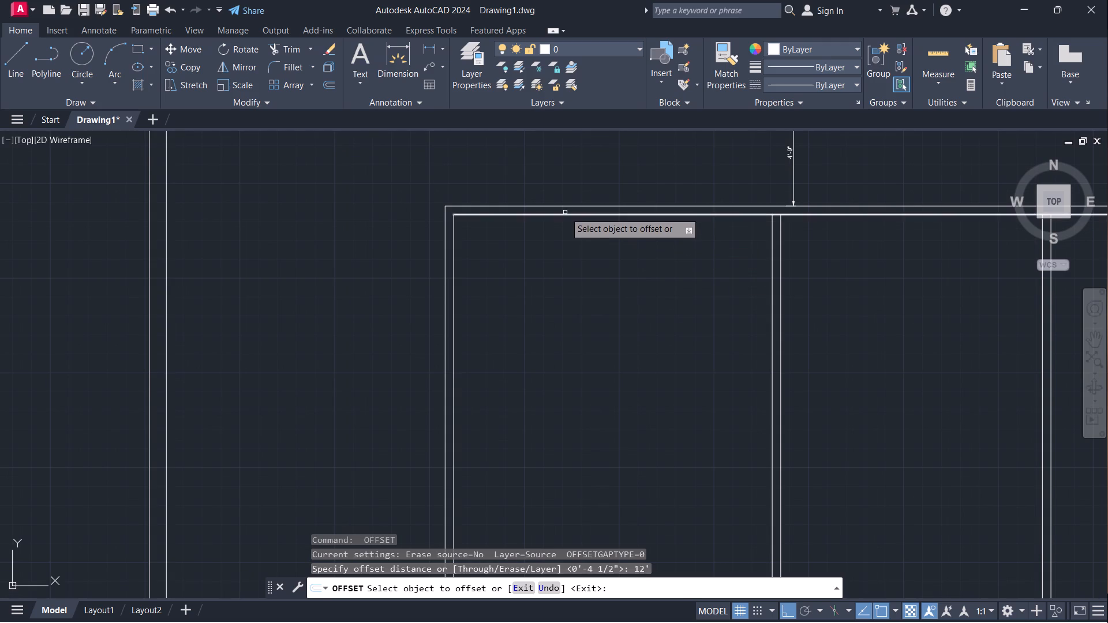
click(565, 212)
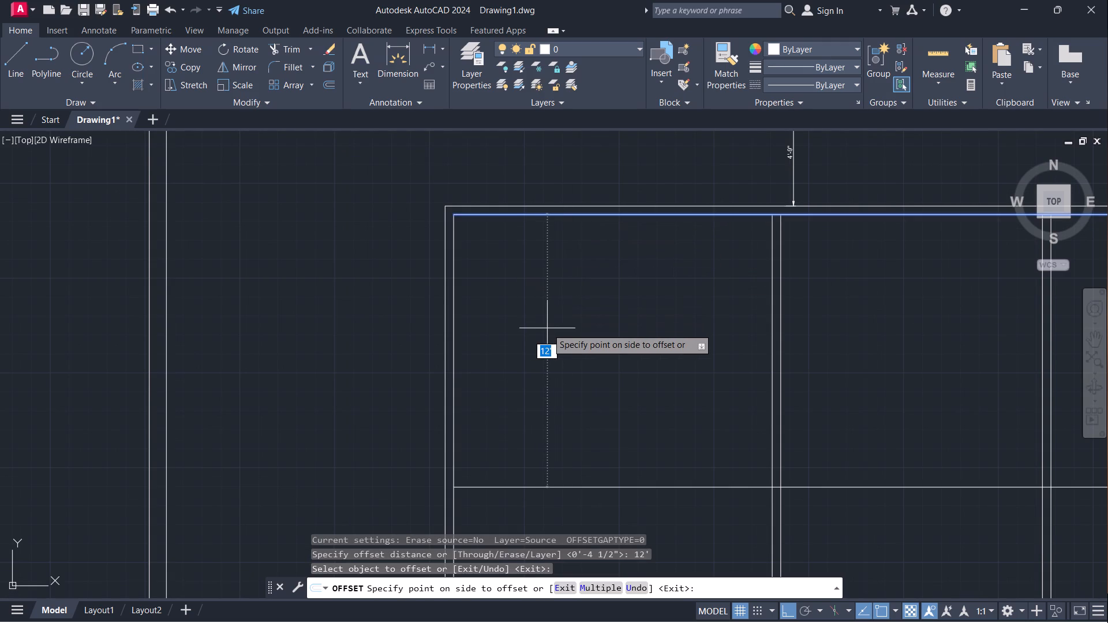
click(547, 328)
scroll(548, 328, down, 2)
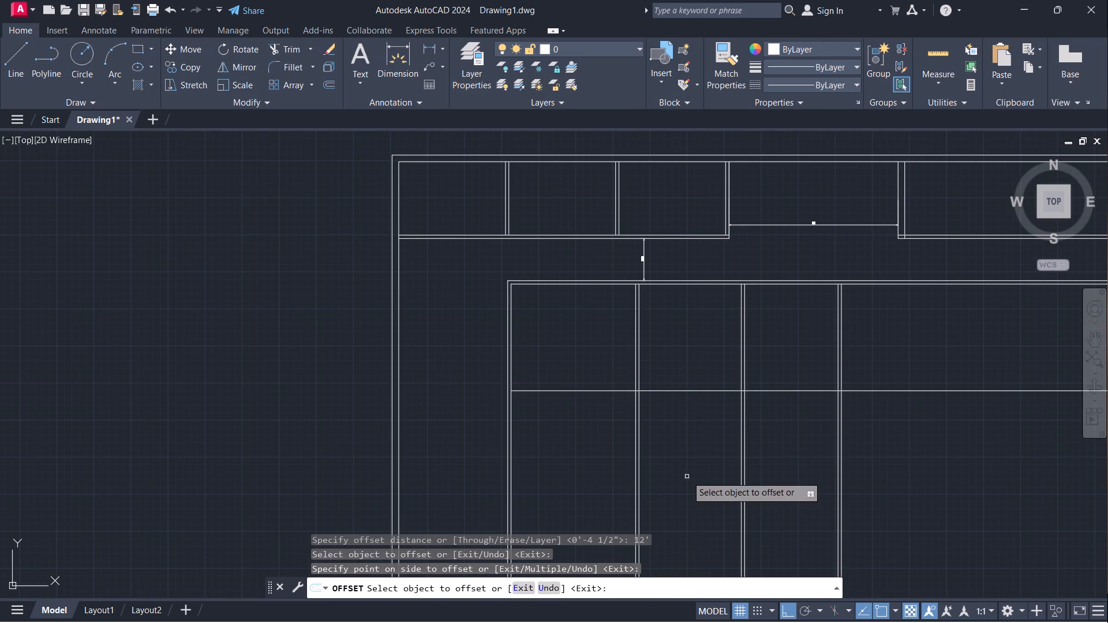
middle_drag(687, 475, 611, 428)
key(space)
Offset the new horizontal line by 4.5" downward to form the rooms' bottom wall.
key(space)
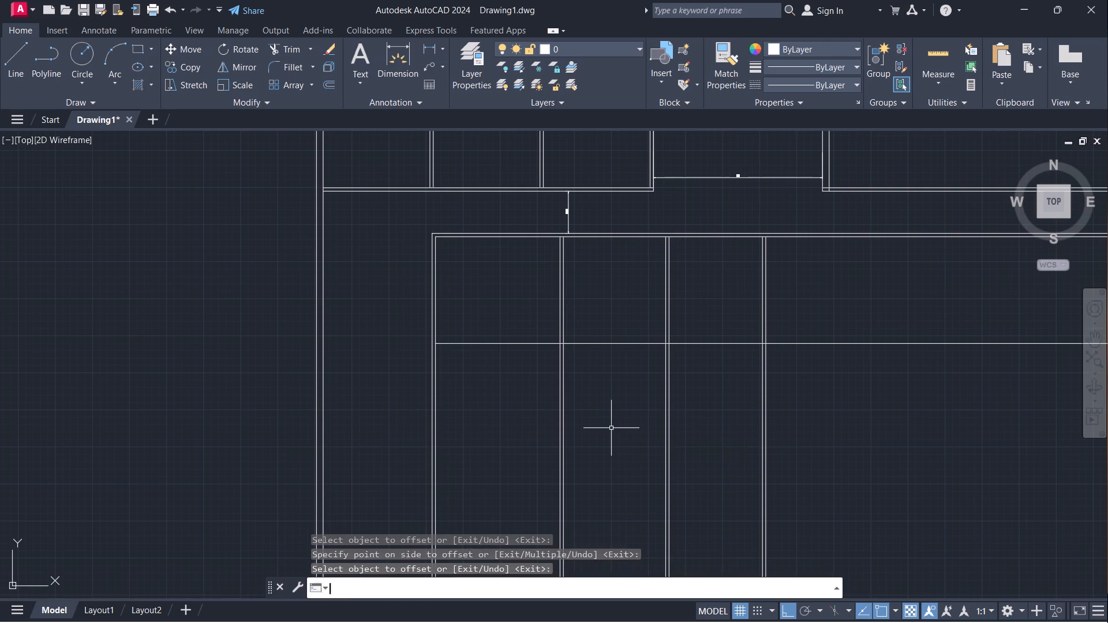
text(4.5)
key(shift+quotedbl)
key(Return)
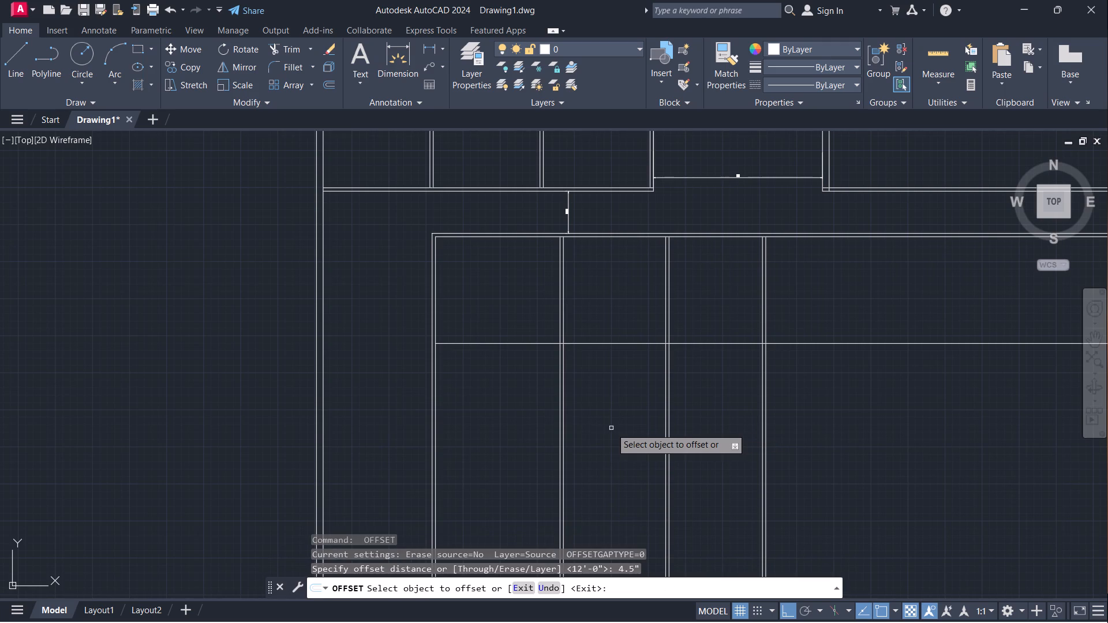
click(503, 343)
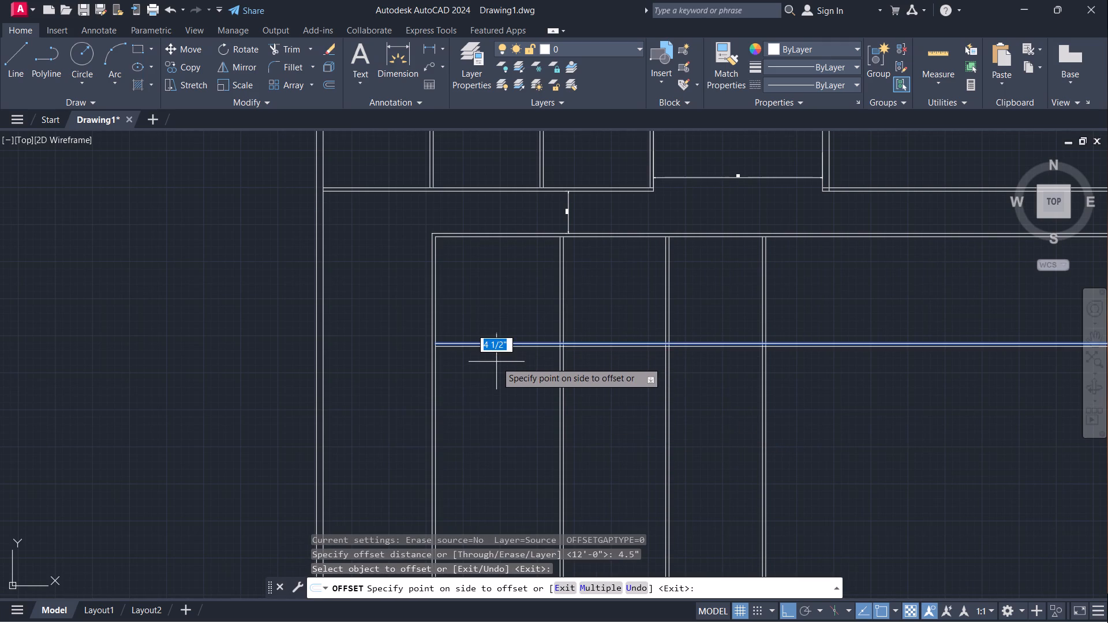
click(496, 362)
key(space)
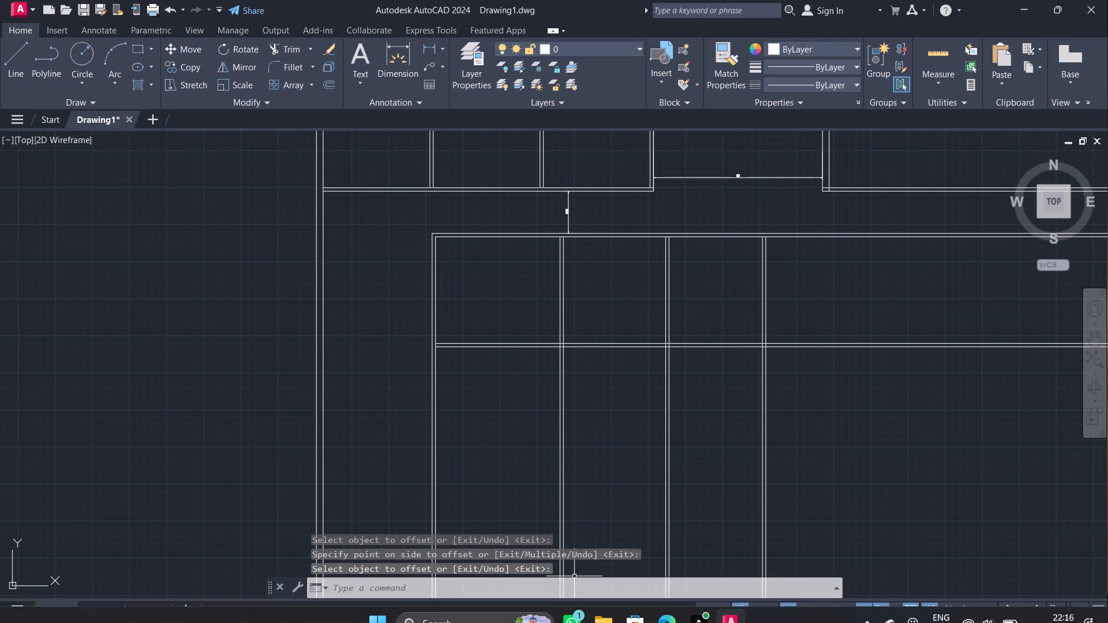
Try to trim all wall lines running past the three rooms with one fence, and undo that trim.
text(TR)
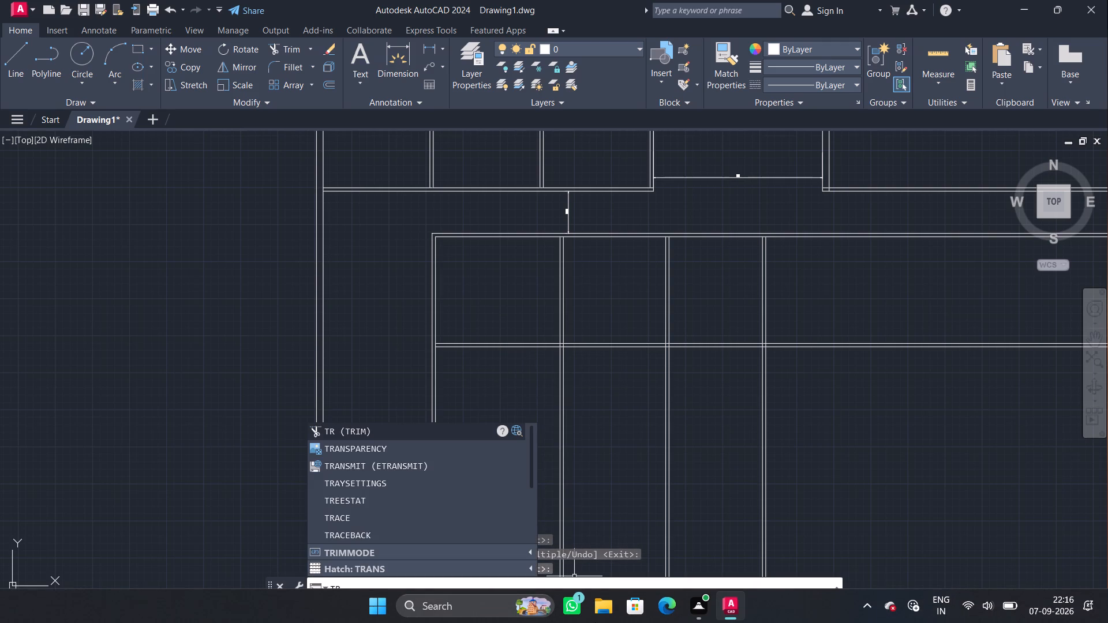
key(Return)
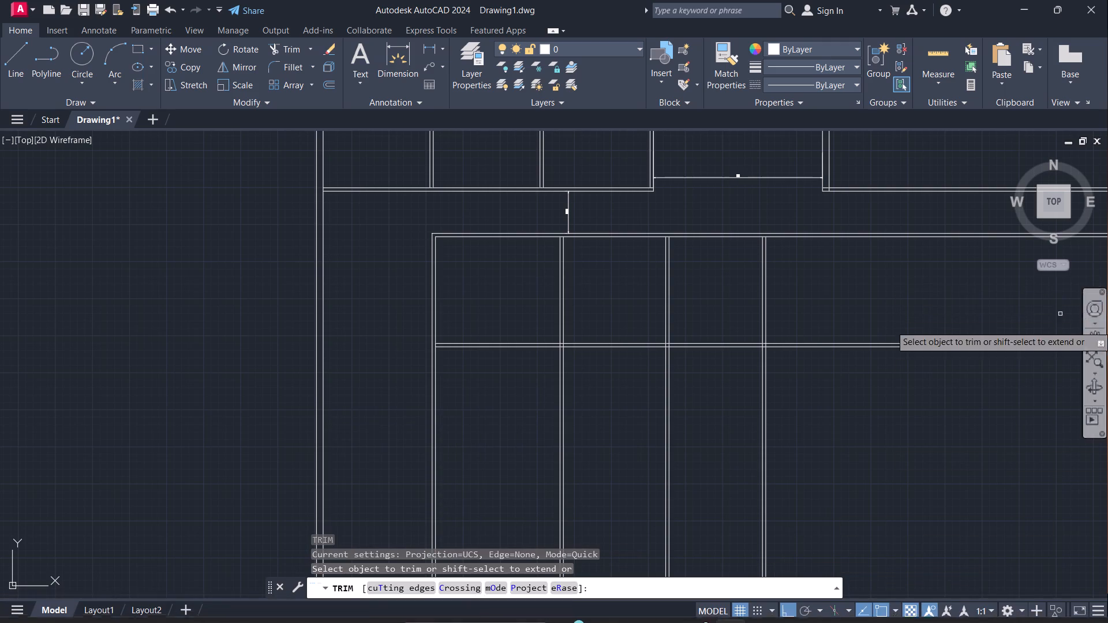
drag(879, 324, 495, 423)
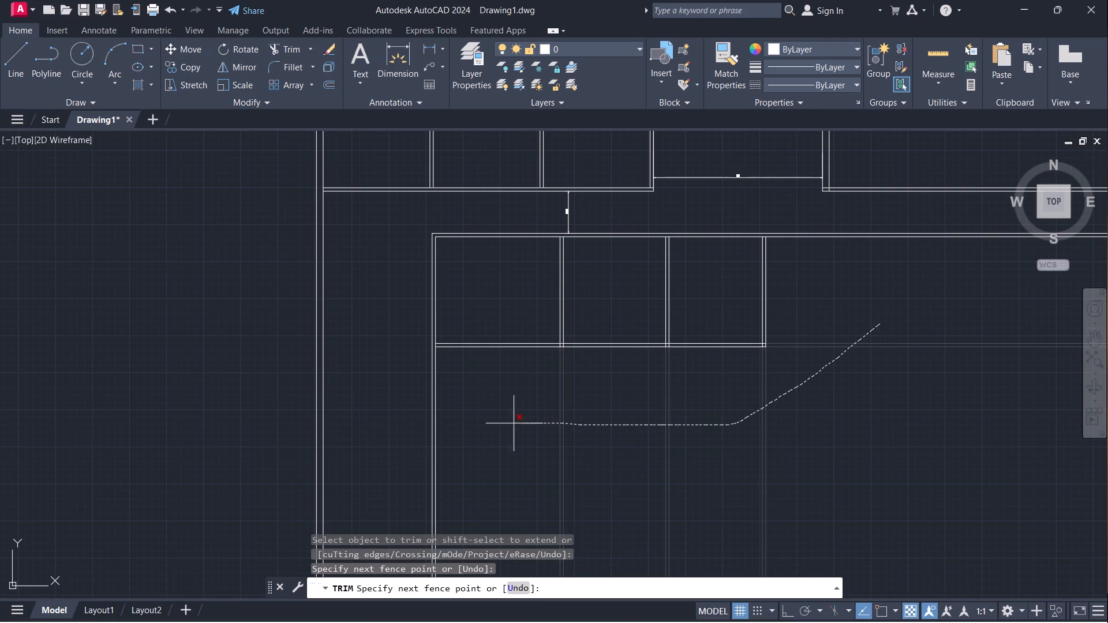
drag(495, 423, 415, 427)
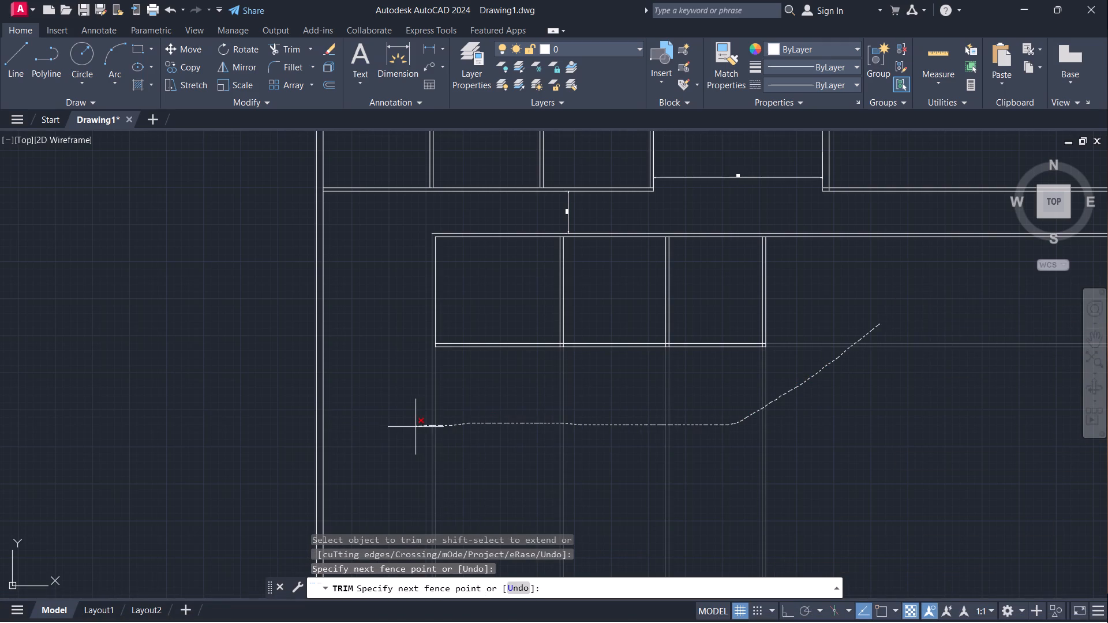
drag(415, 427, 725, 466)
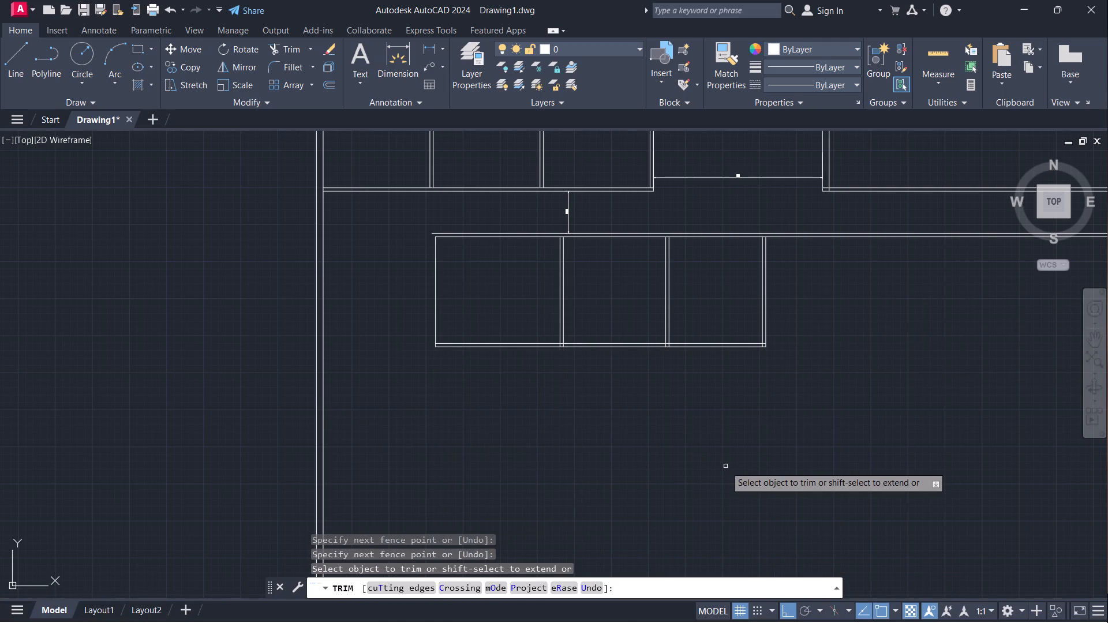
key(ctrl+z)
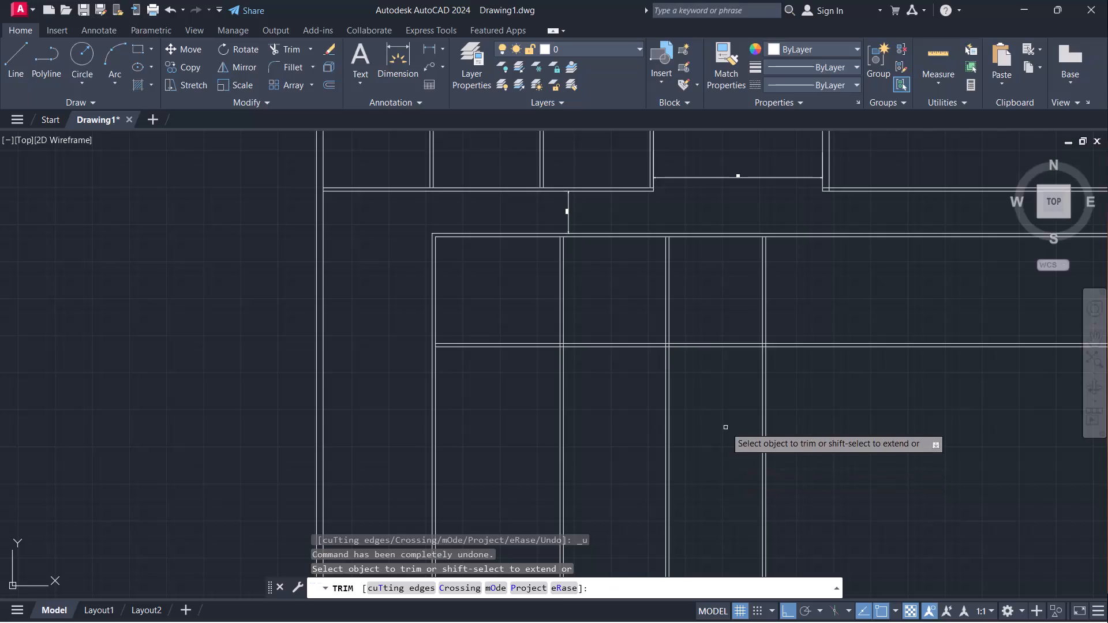
Trim the bottom wall's lines beyond the third partition and the three partitions' lines below the bottom wall.
drag(824, 286, 810, 430)
drag(809, 432, 623, 437)
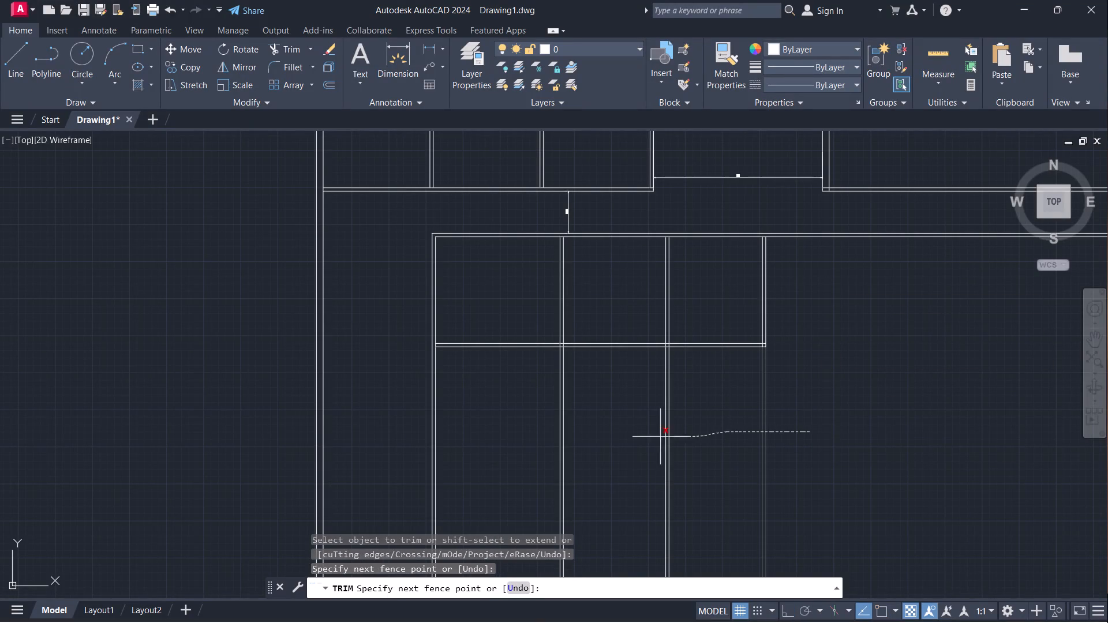
drag(623, 437, 545, 436)
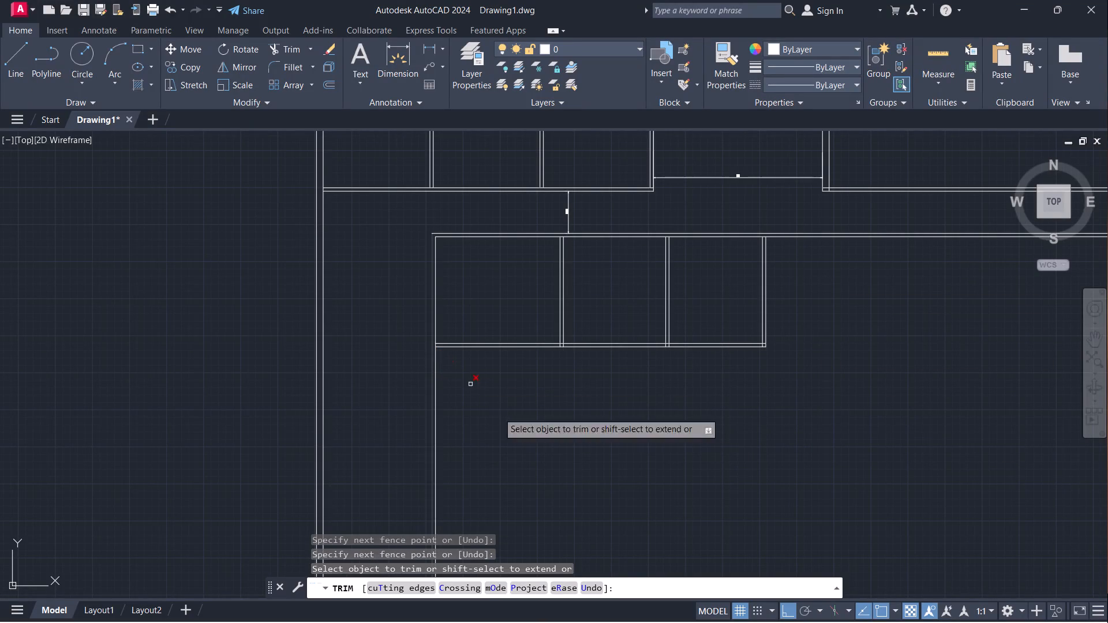
key(space)
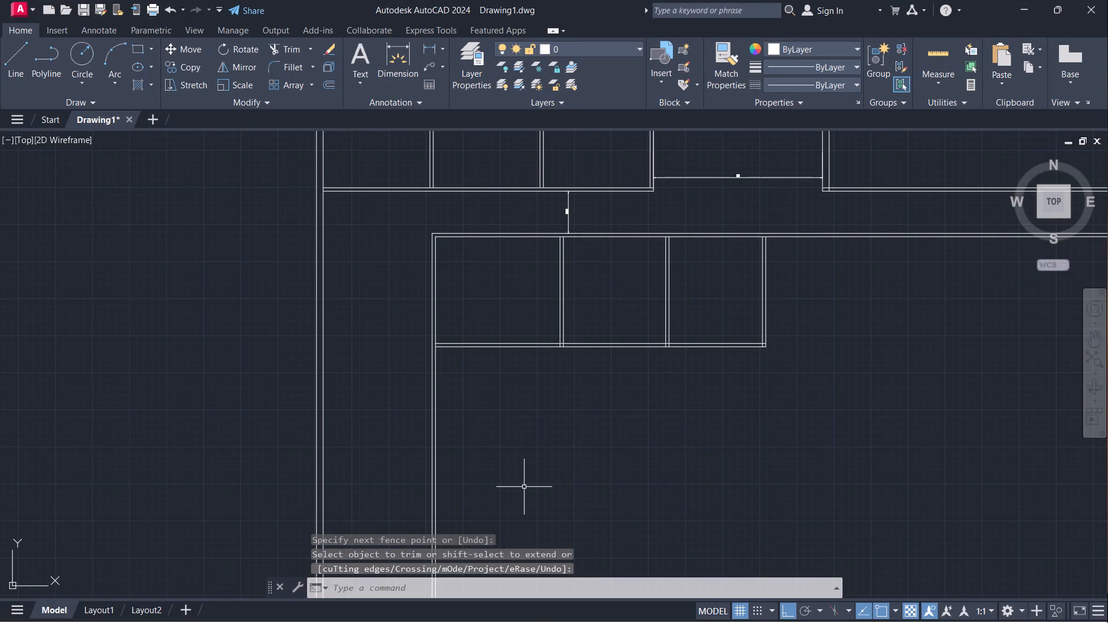
Extend both lines of the rooms' bottom wall to the outer line of the side wall.
text(EX)
key(Return)
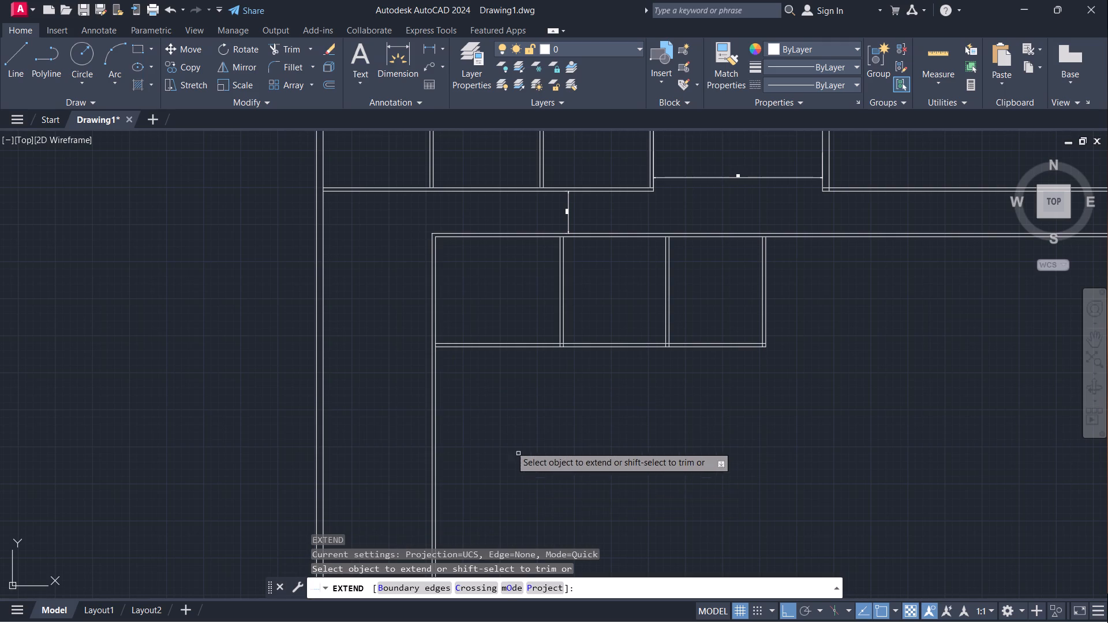
scroll(471, 418, up, 4)
scroll(360, 283, down, 2)
middle_drag(373, 275, 370, 393)
click(353, 273)
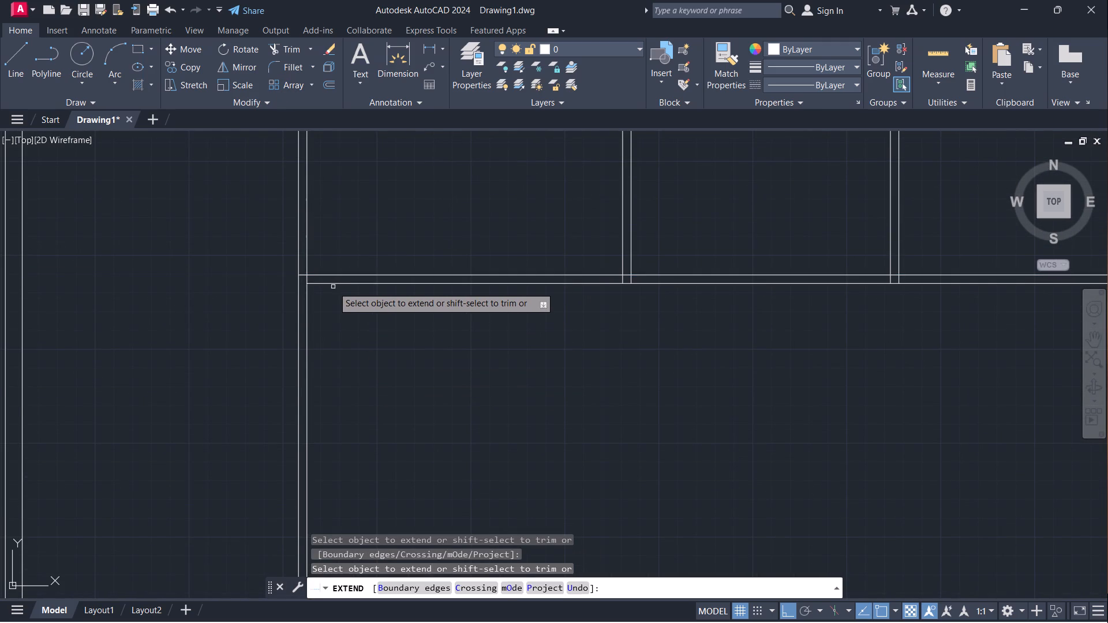
click(333, 284)
key(space)
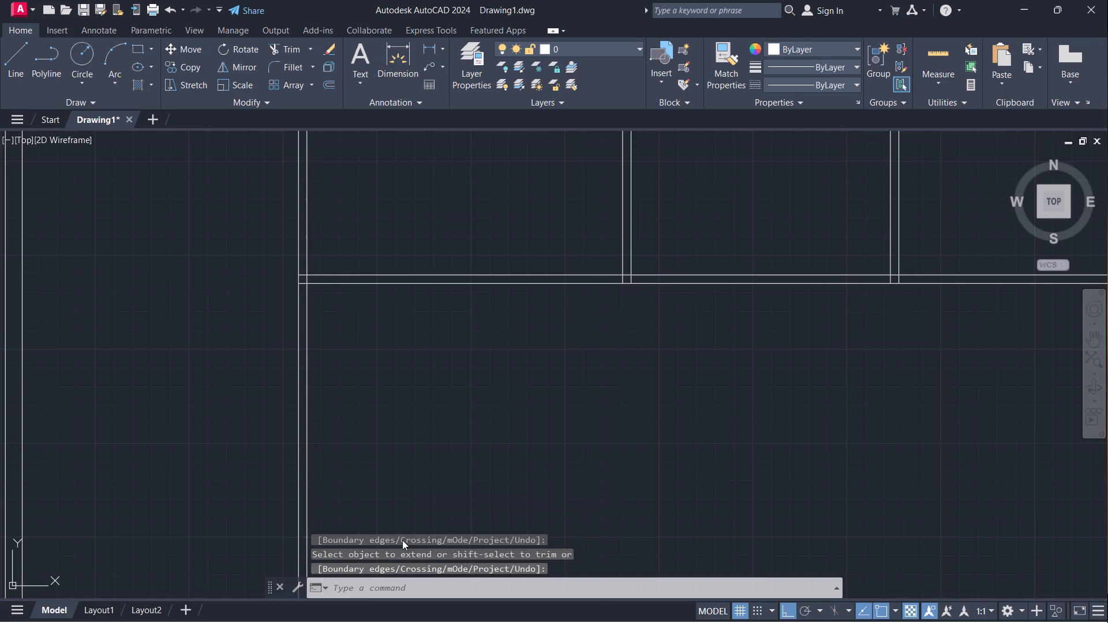
Trim the side wall's lines below the rooms' bottom wall and clear the overlapping line ends inside their corner.
text(TR)
key(Return)
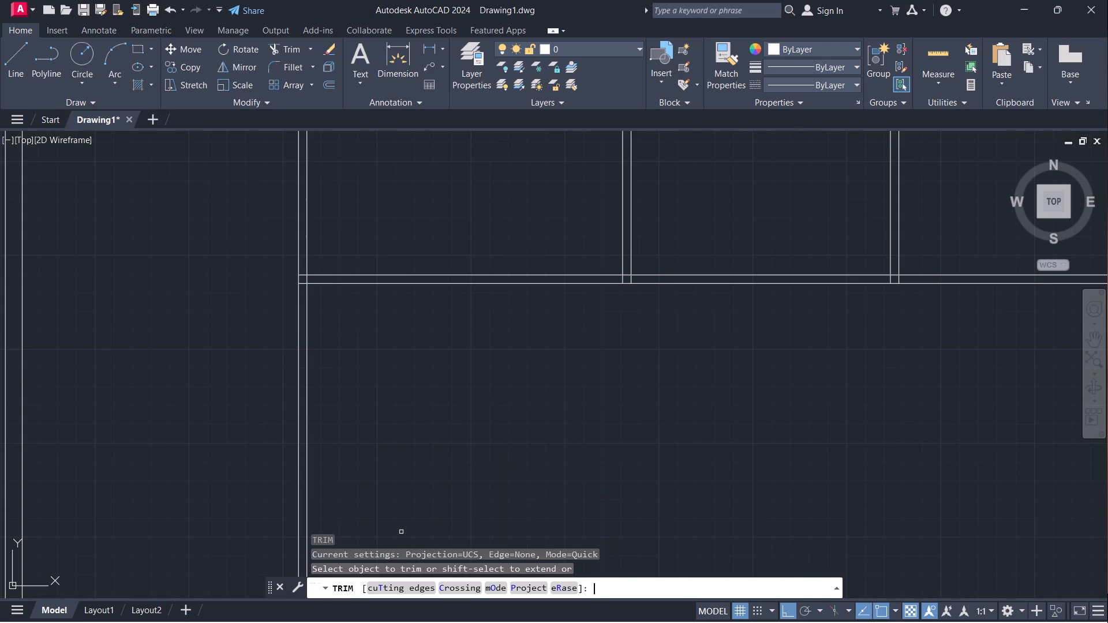
drag(179, 348, 392, 401)
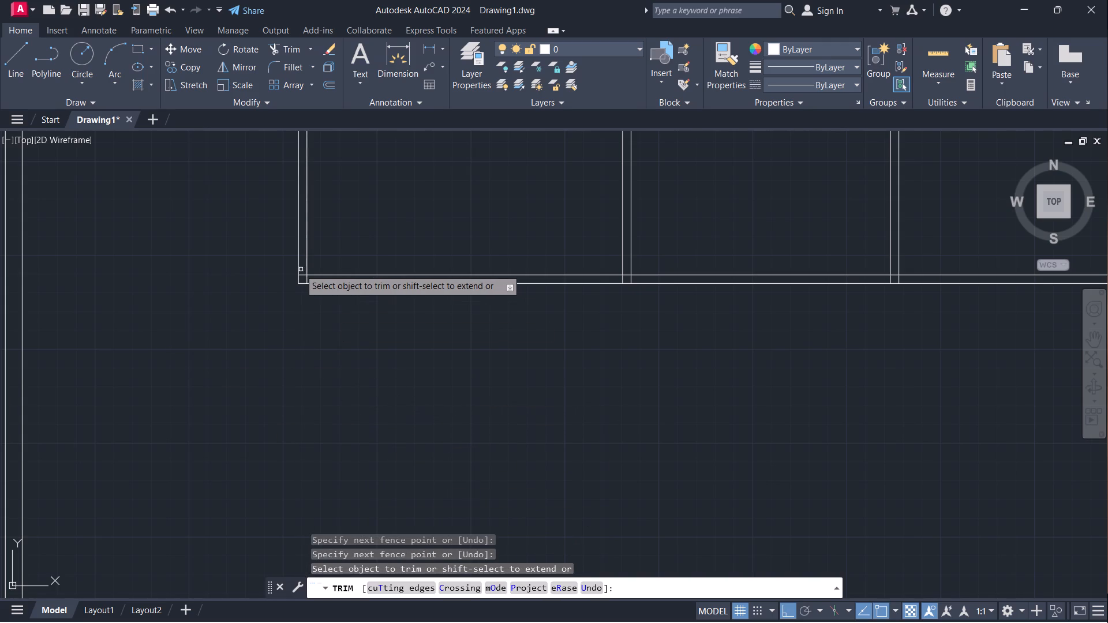
scroll(295, 267, up, 3)
drag(327, 288, 349, 329)
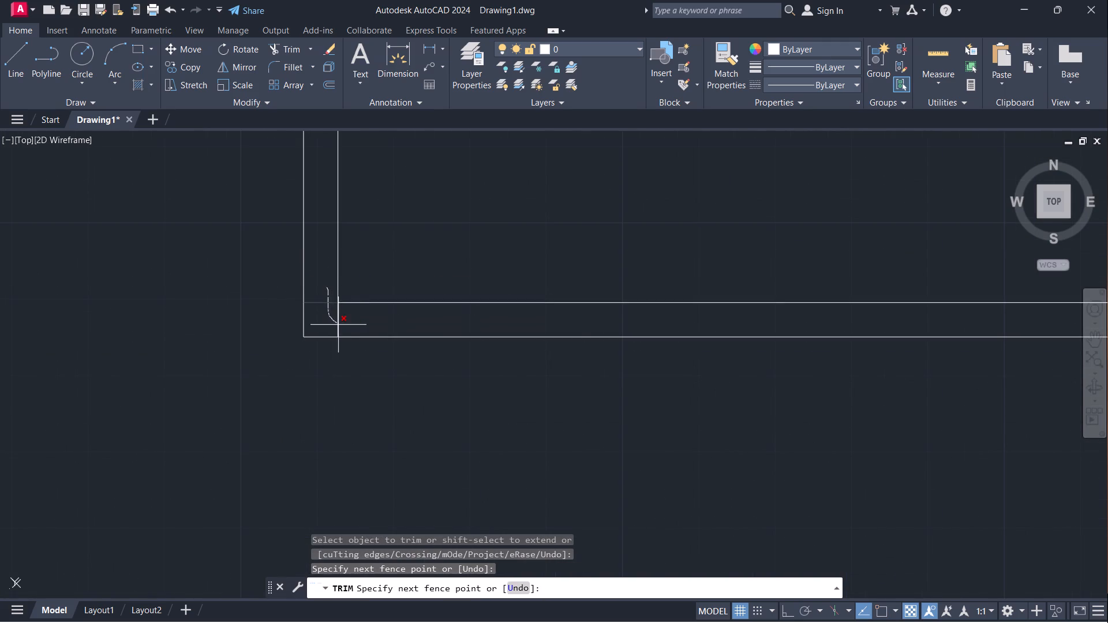
drag(349, 329, 364, 328)
Examine the partition and bottom wall junctions of the three rooms below the corridor, and the plan around them.
scroll(365, 326, down, 4)
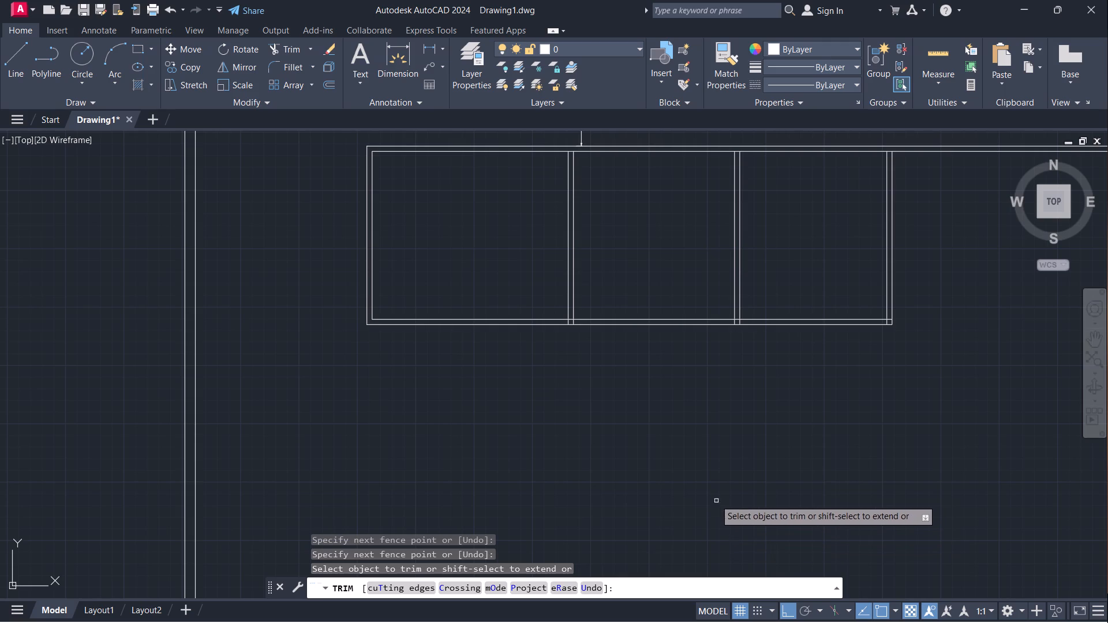
middle_drag(601, 468, 510, 445)
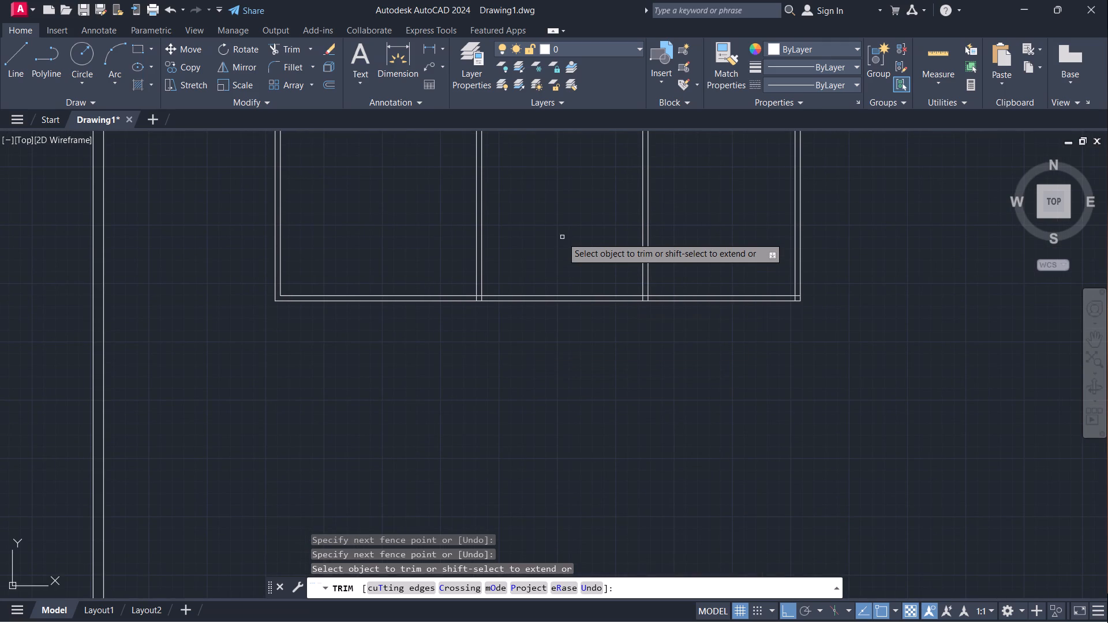
scroll(433, 273, up, 3)
scroll(523, 314, up, 2)
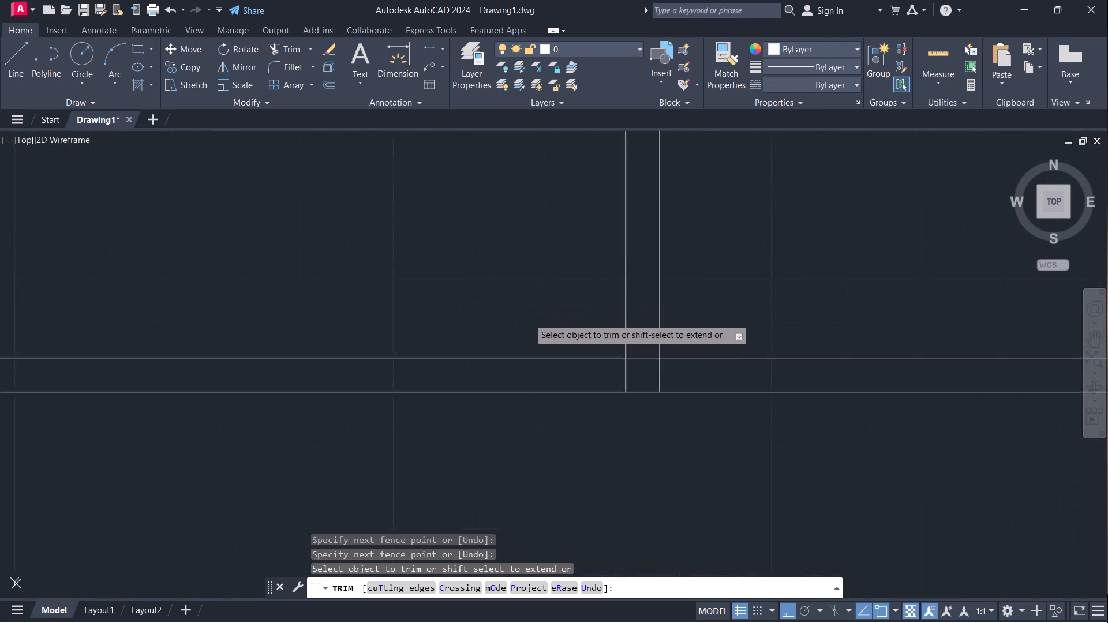
scroll(529, 319, up, 1)
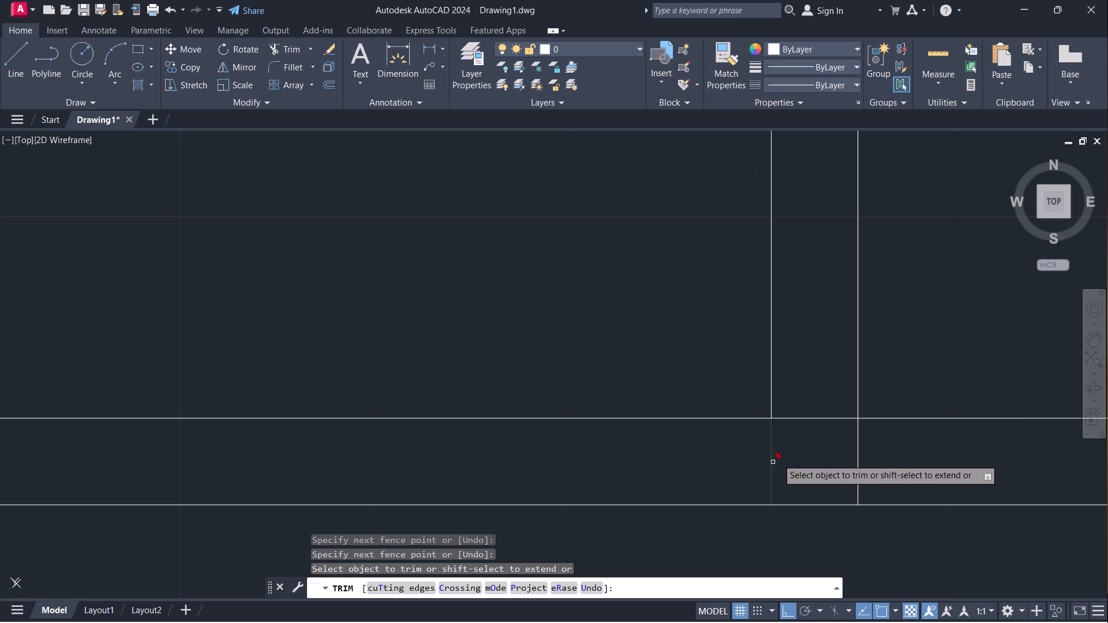
scroll(803, 397, down, 2)
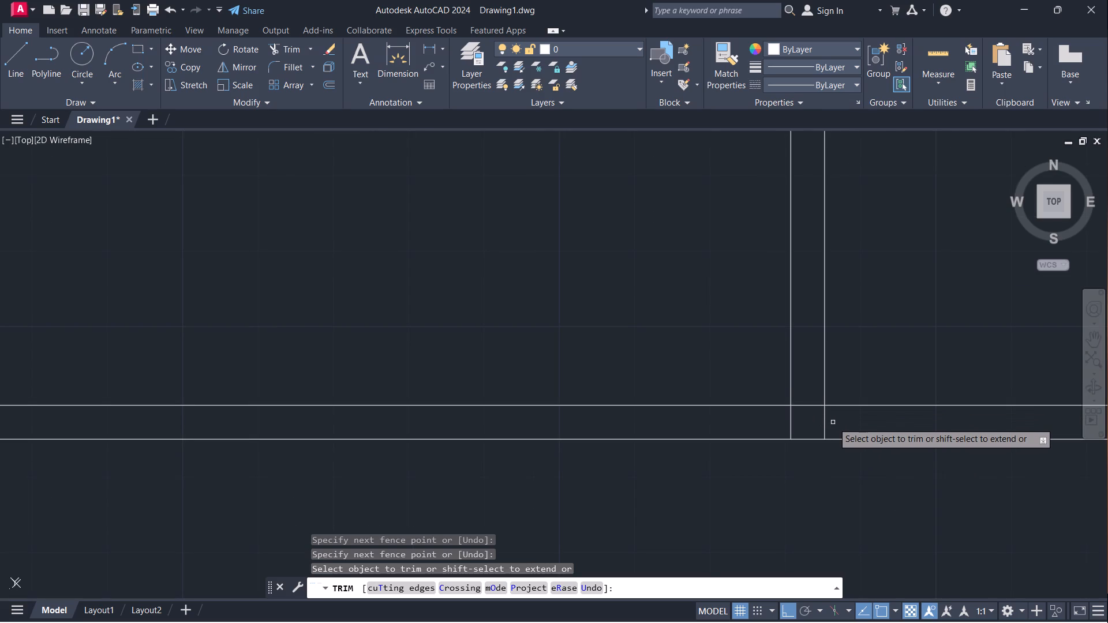
scroll(833, 422, down, 2)
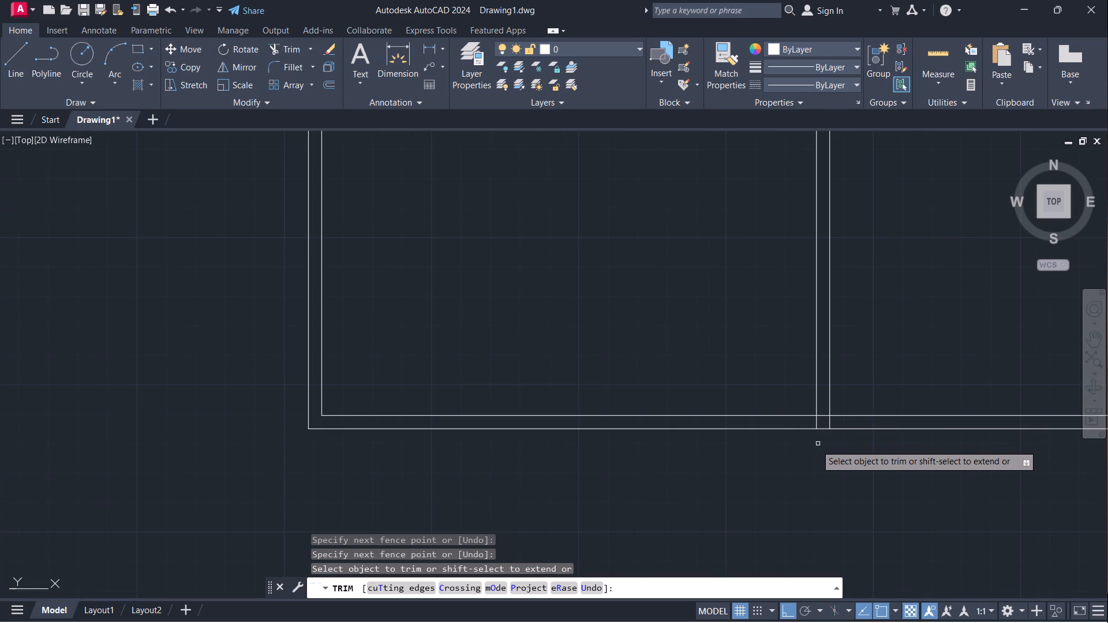
middle_drag(801, 455, 407, 302)
scroll(435, 198, down, 1)
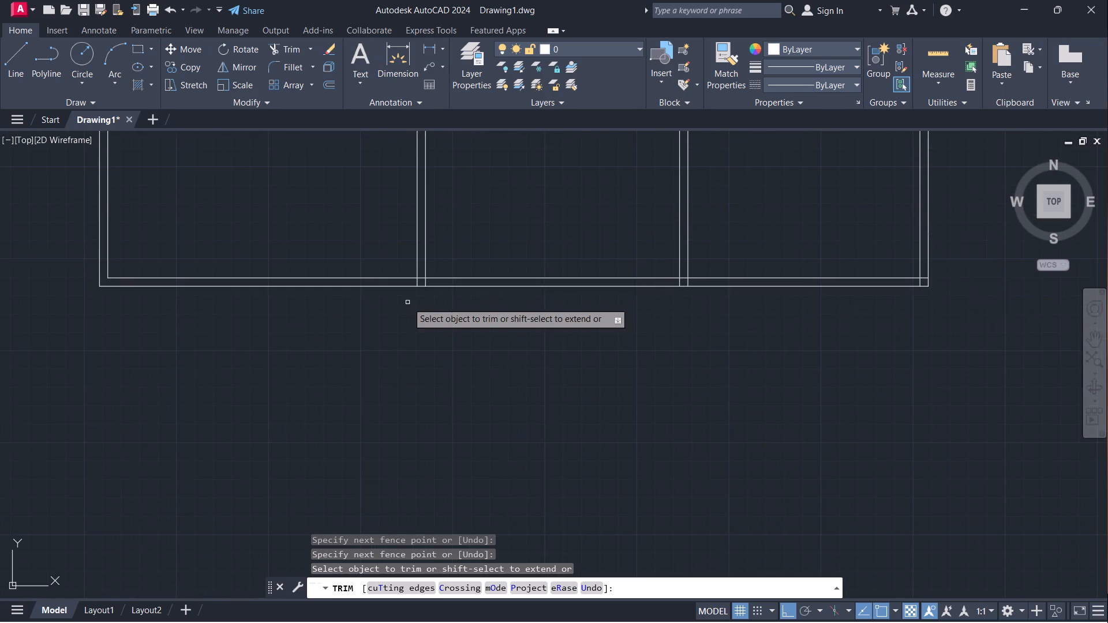
middle_drag(486, 190, 502, 544)
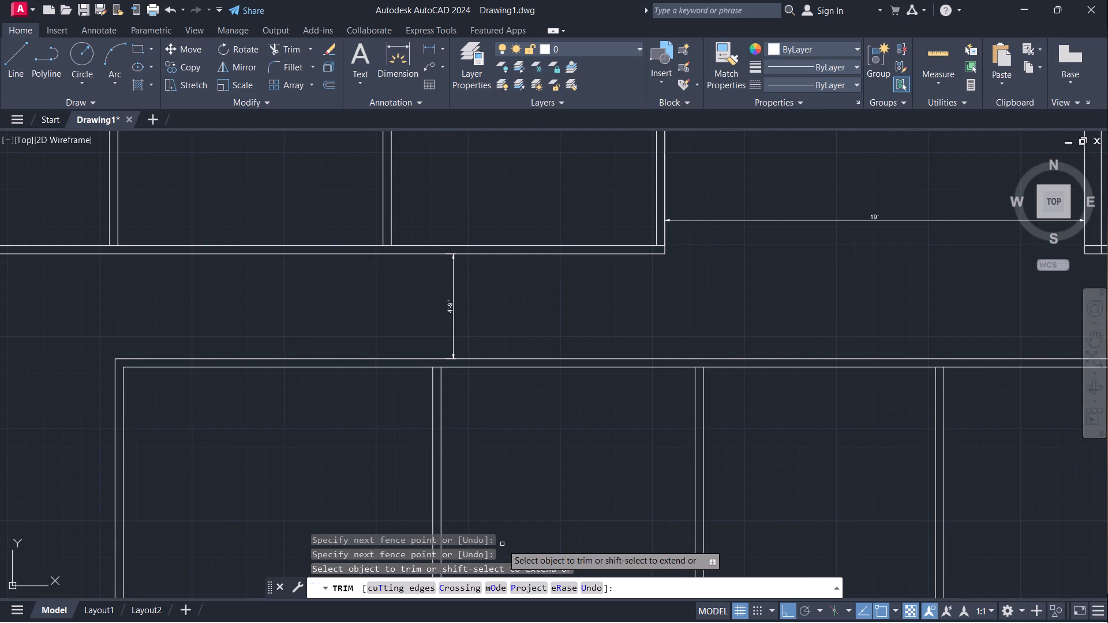
scroll(471, 419, down, 1)
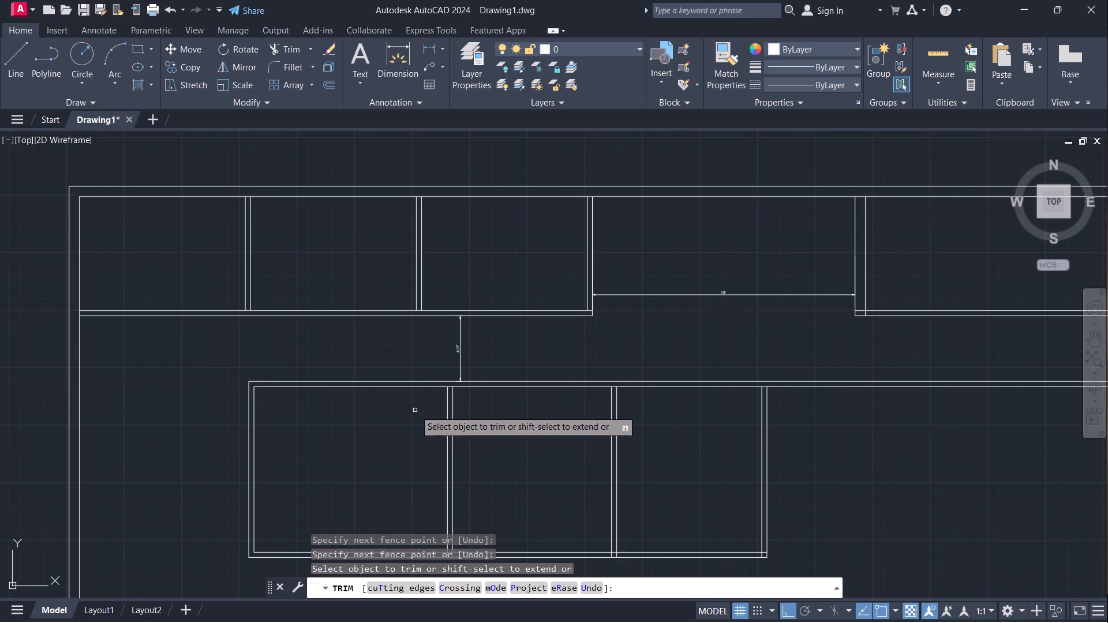
middle_drag(415, 410, 415, 409)
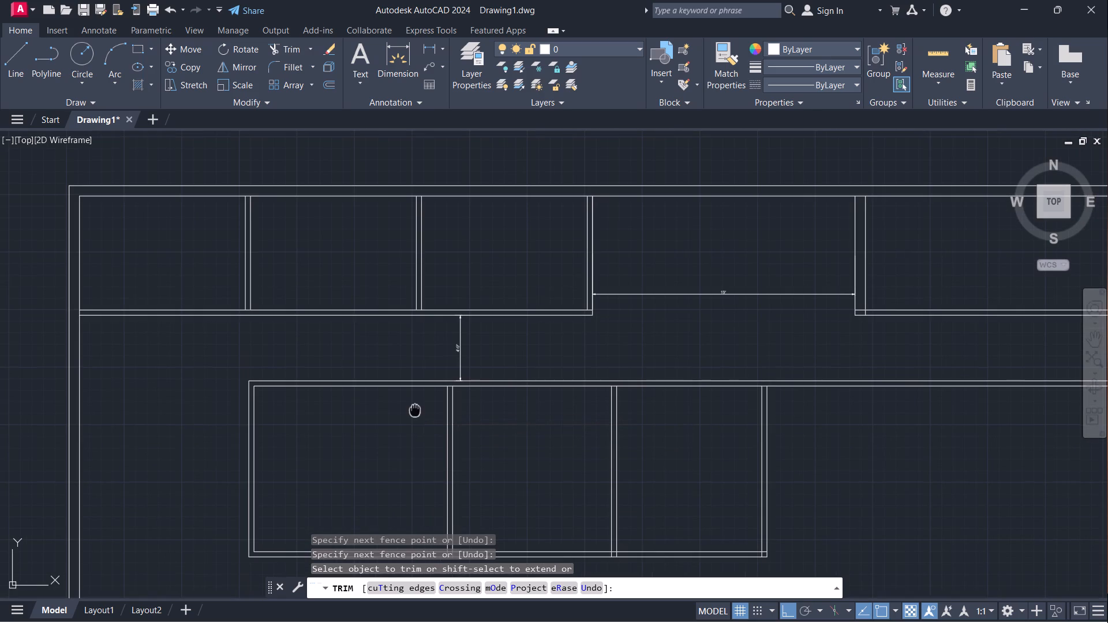
middle_drag(415, 409, 501, 408)
scroll(484, 408, down, 1)
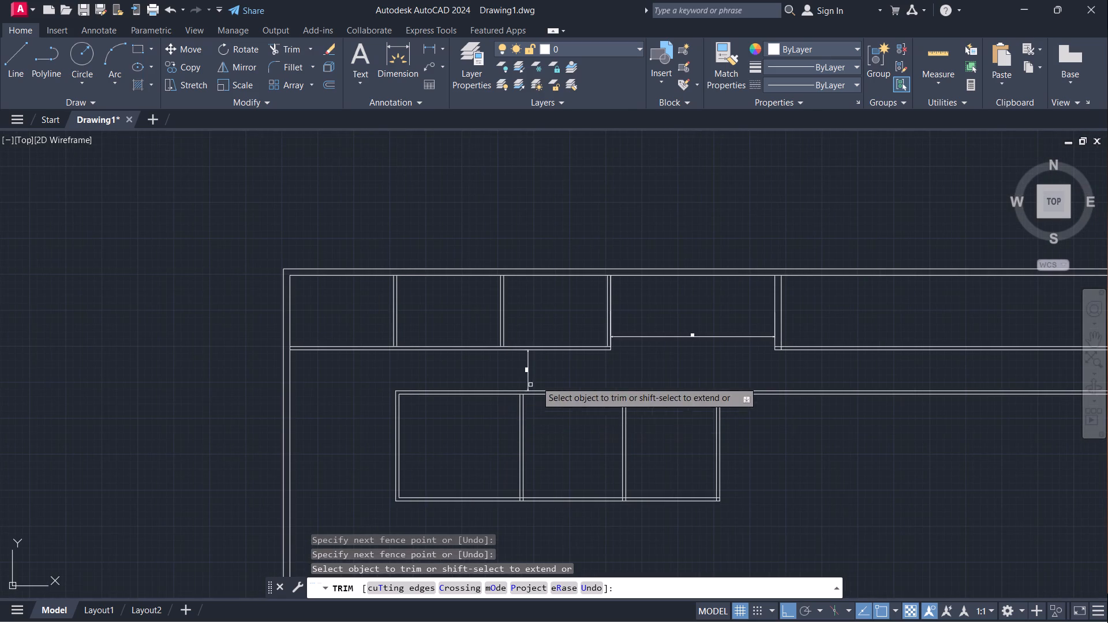
Trim the corridor wall's inner line inside the third partition, at the corner beside the 19' open bay.
scroll(603, 336, up, 2)
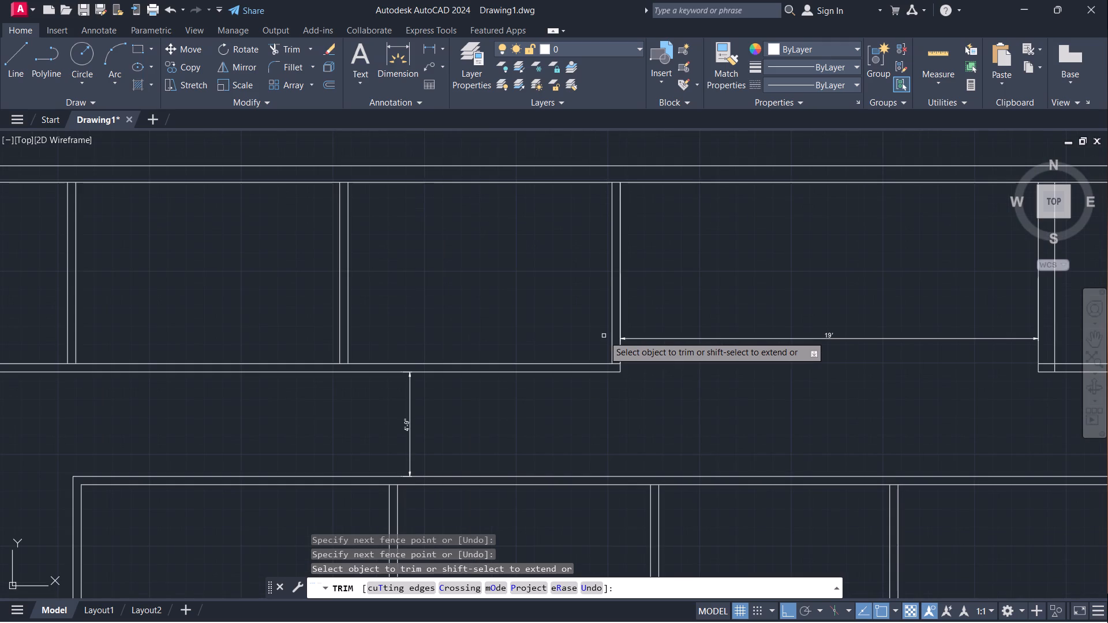
scroll(639, 373, up, 4)
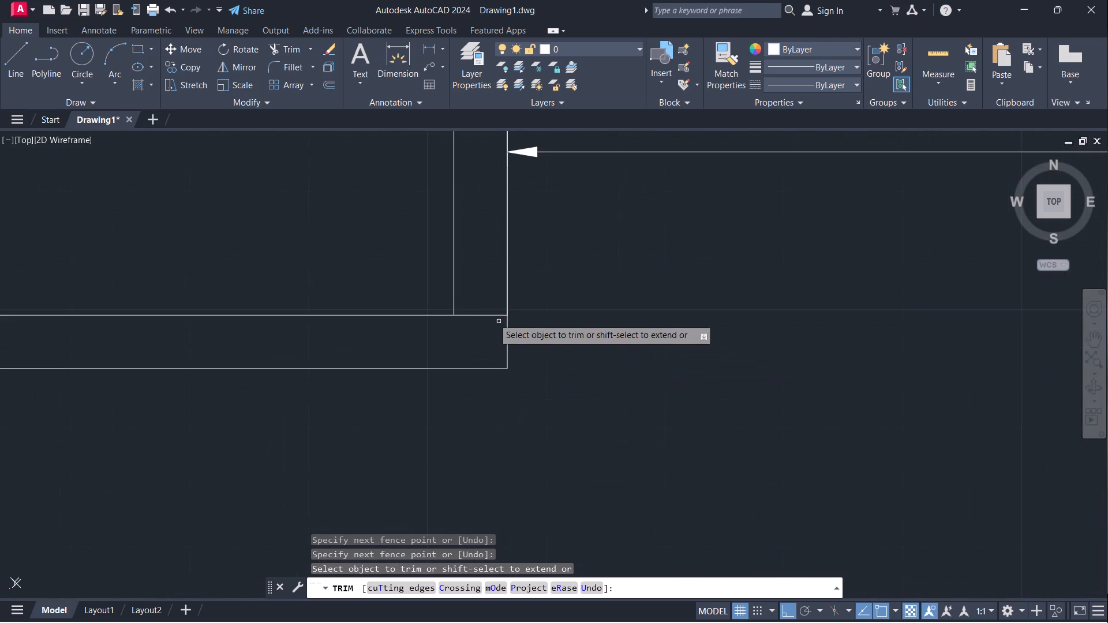
drag(481, 280, 435, 346)
scroll(415, 347, down, 3)
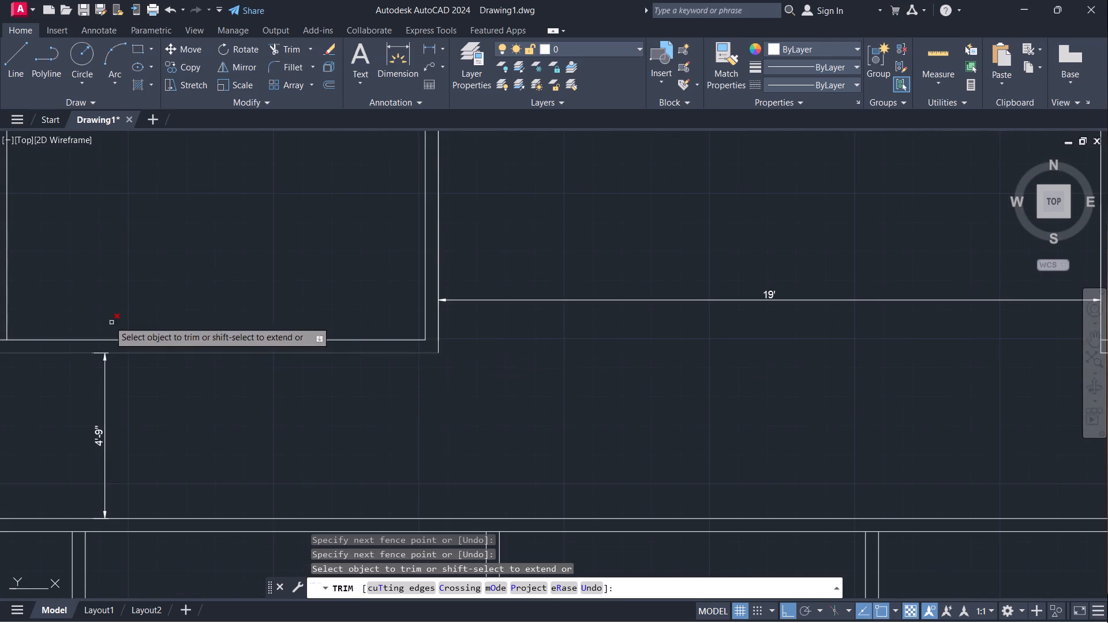
Trim the corridor wall's inner line between the two lines of the first and second partitions in the upper room row.
middle_drag(117, 308, 1064, 291)
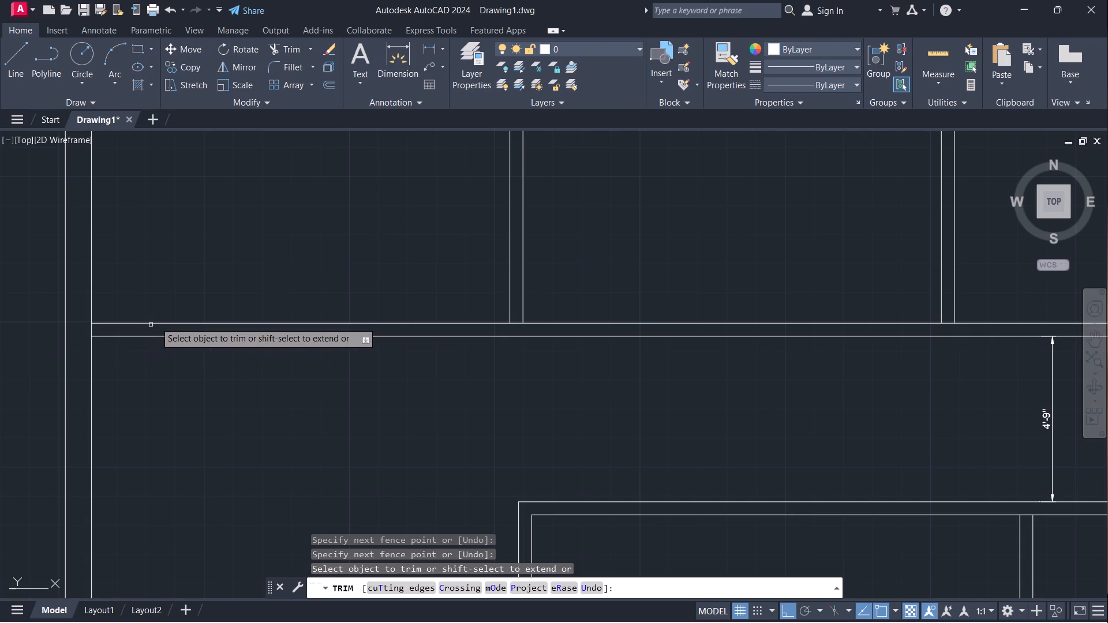
scroll(170, 312, down, 3)
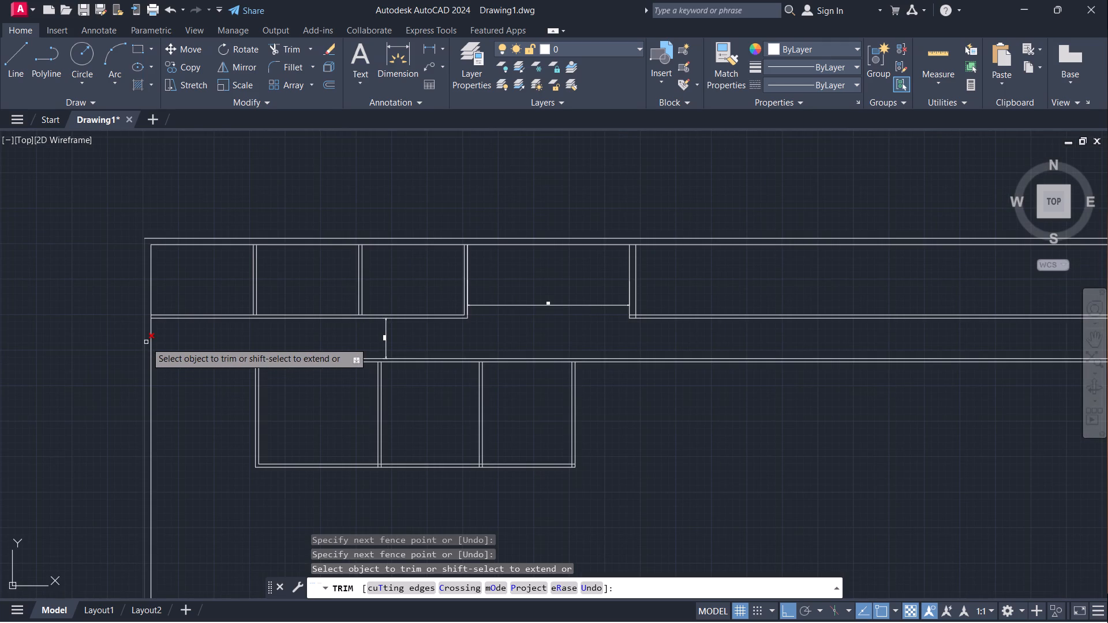
middle_drag(148, 341, 214, 328)
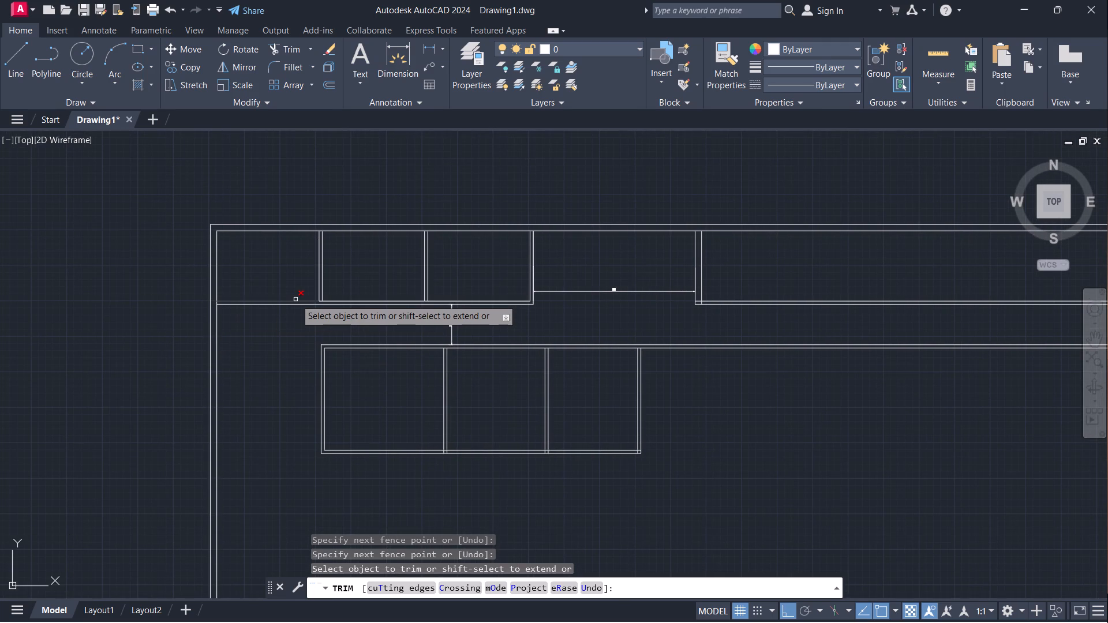
scroll(321, 291, up, 1)
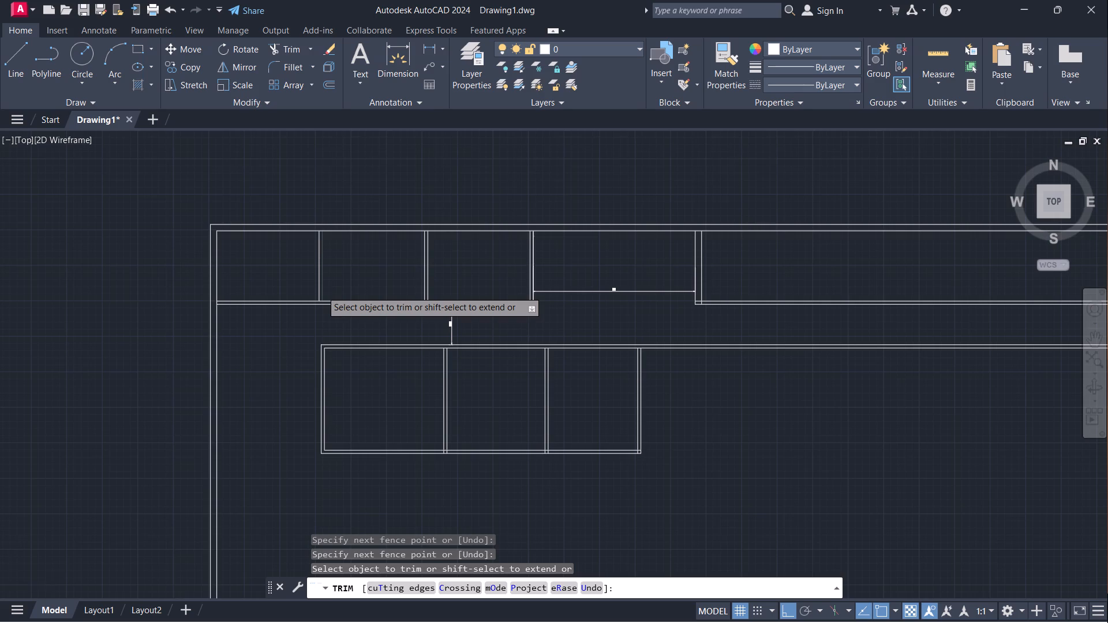
scroll(321, 291, up, 2)
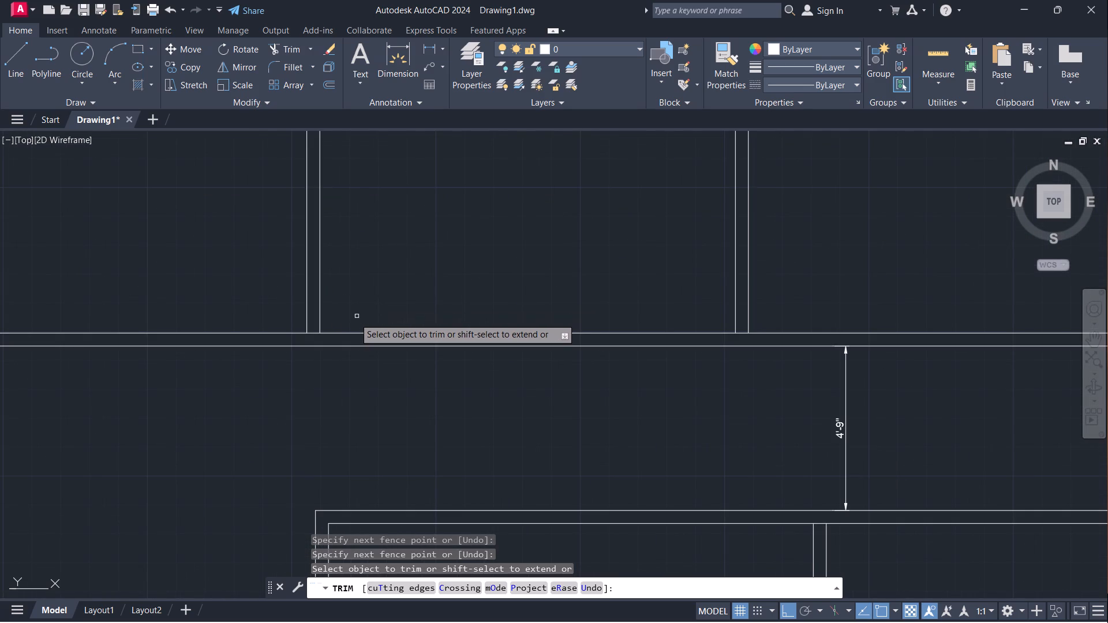
scroll(353, 318, up, 2)
drag(243, 330, 245, 359)
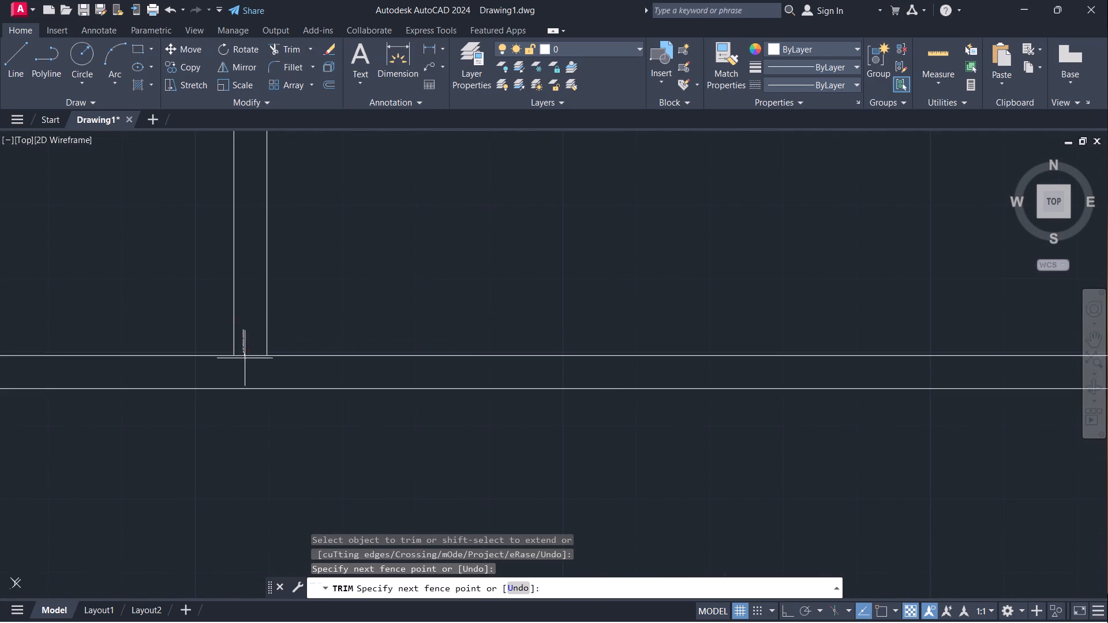
drag(245, 359, 245, 371)
scroll(460, 296, down, 3)
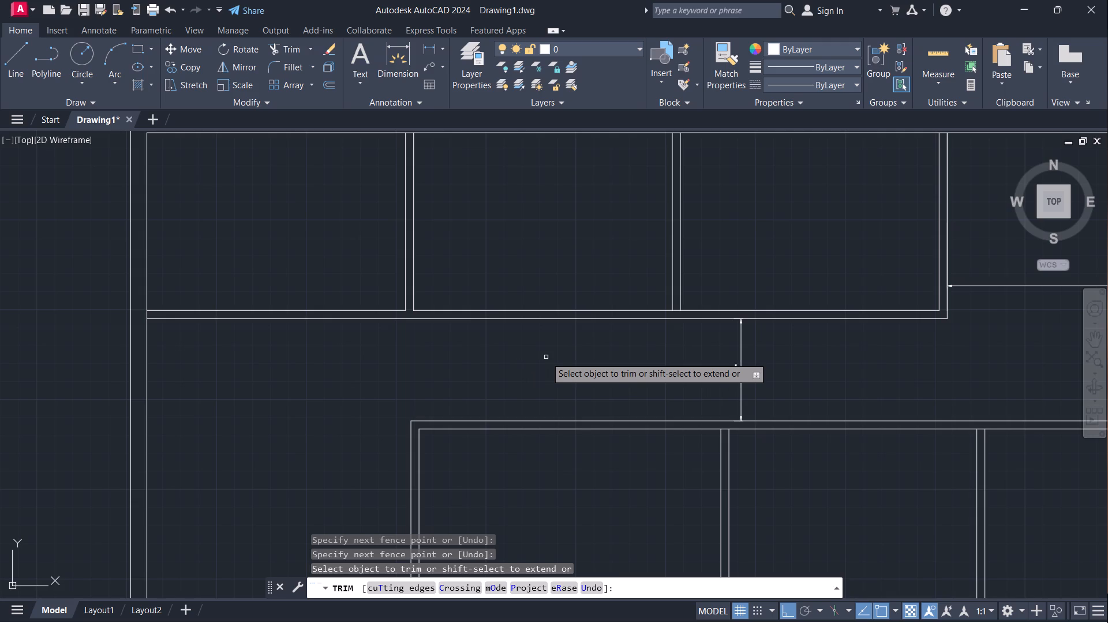
scroll(706, 308, up, 2)
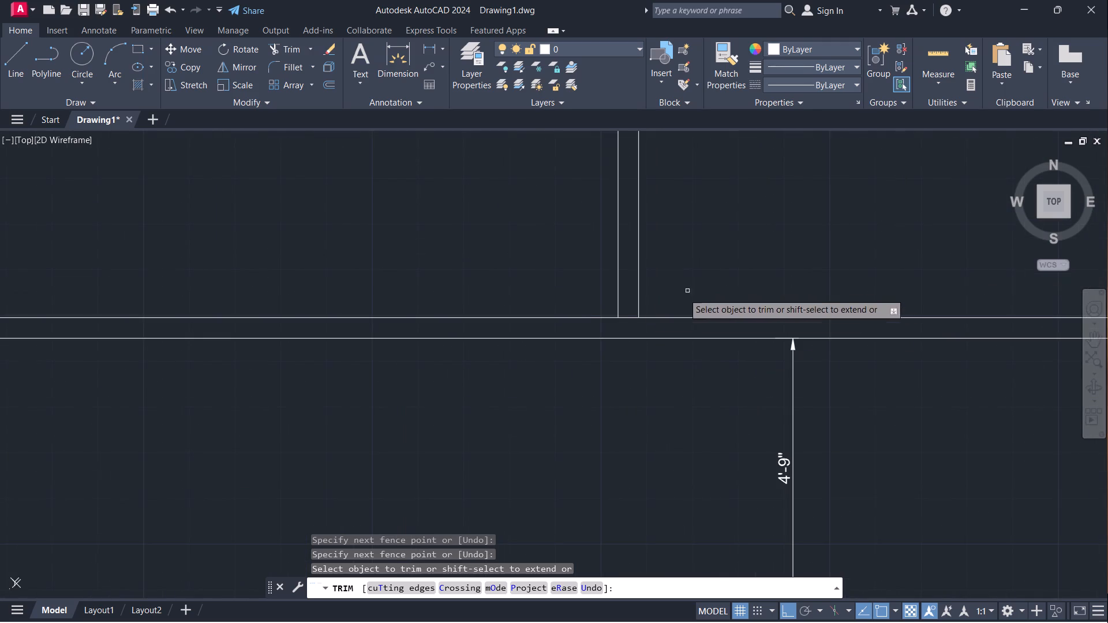
scroll(590, 319, up, 3)
drag(730, 287, 734, 344)
scroll(729, 325, down, 4)
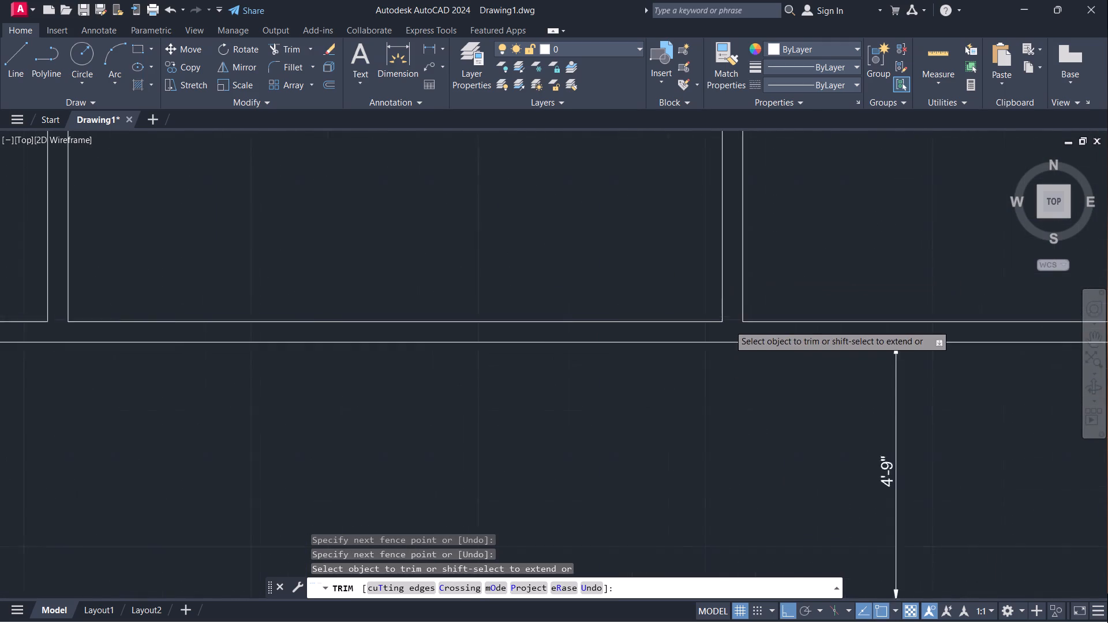
scroll(647, 380, down, 1)
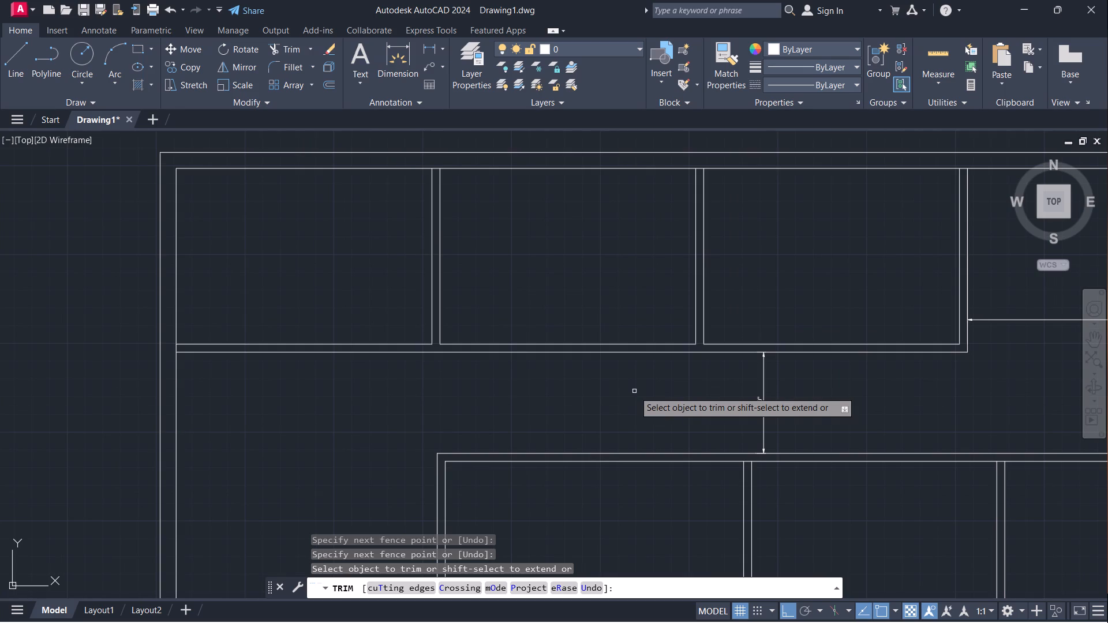
key(space)
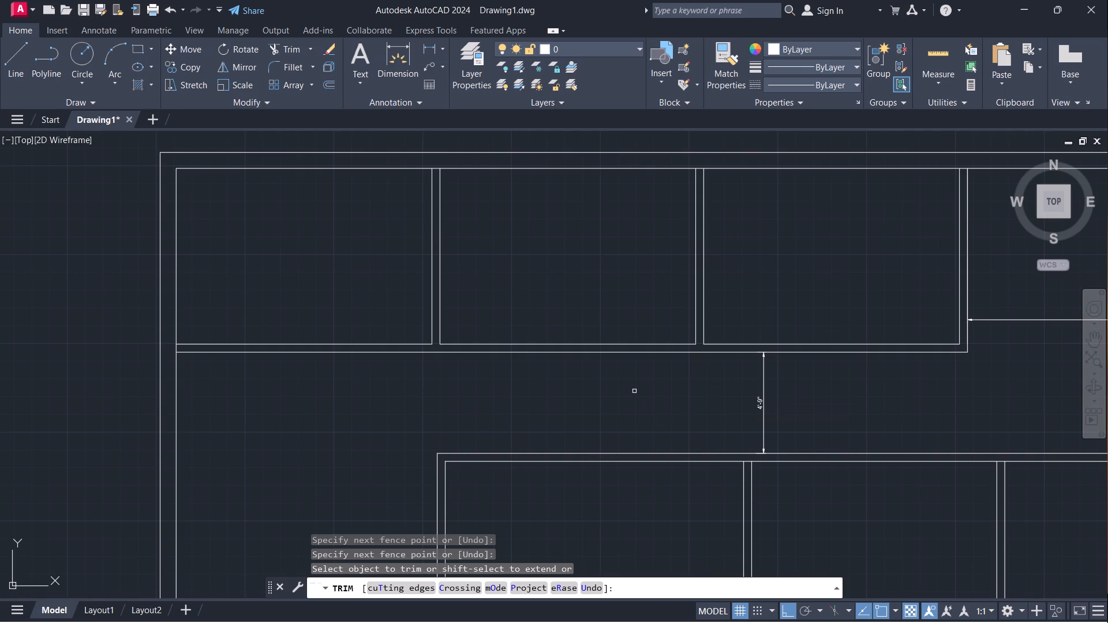
Extend both lines of the upper rooms' corridor wall to the outer line of the exterior side wall.
text(EX)
key(Return)
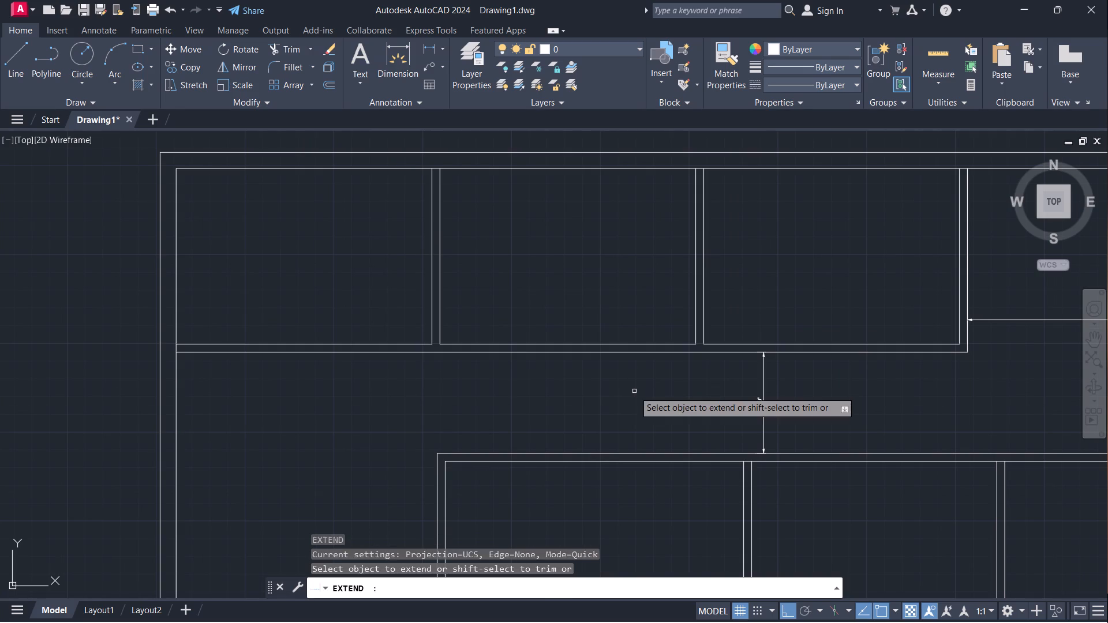
click(211, 342)
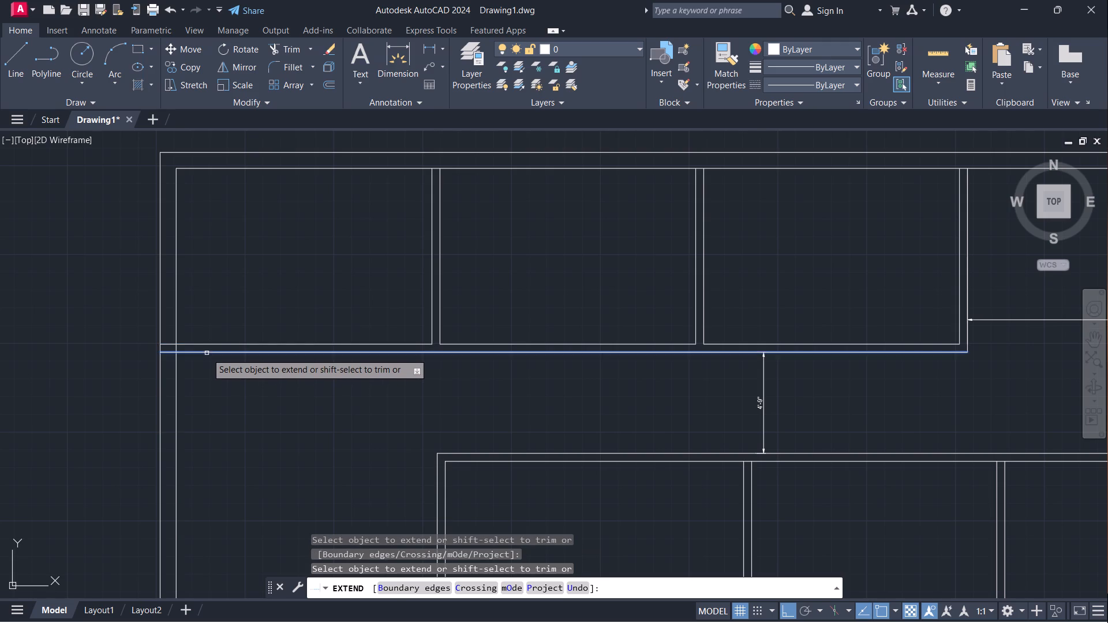
click(207, 353)
key(space)
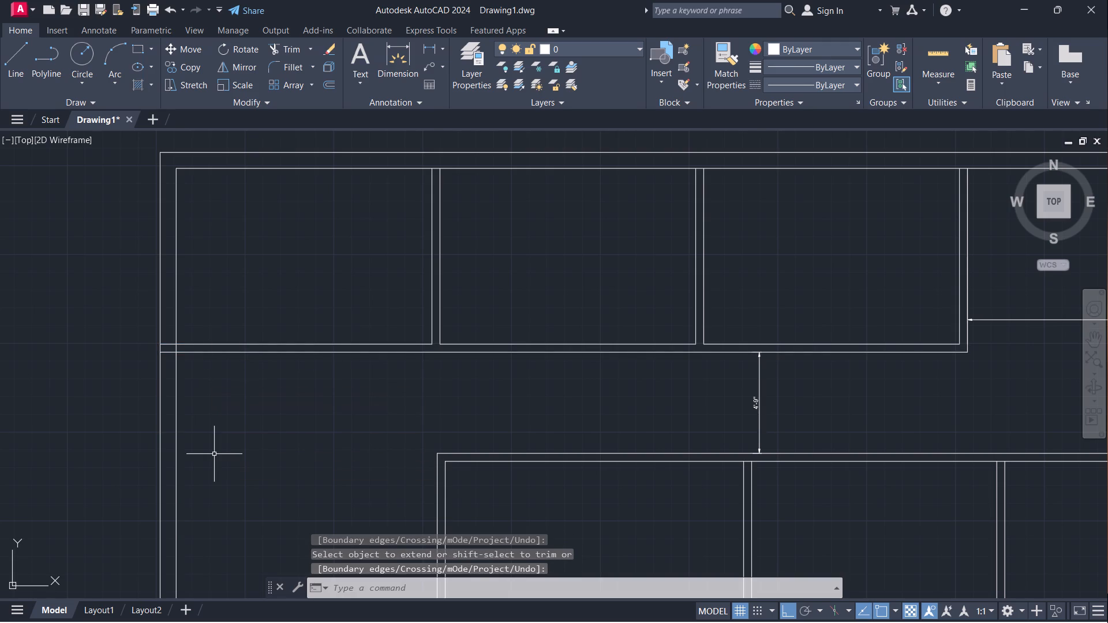
Trim the corridor wall's inner line inside the side wall, and the side wall's inner line between the corridor wall's two lines.
text(TR)
key(Return)
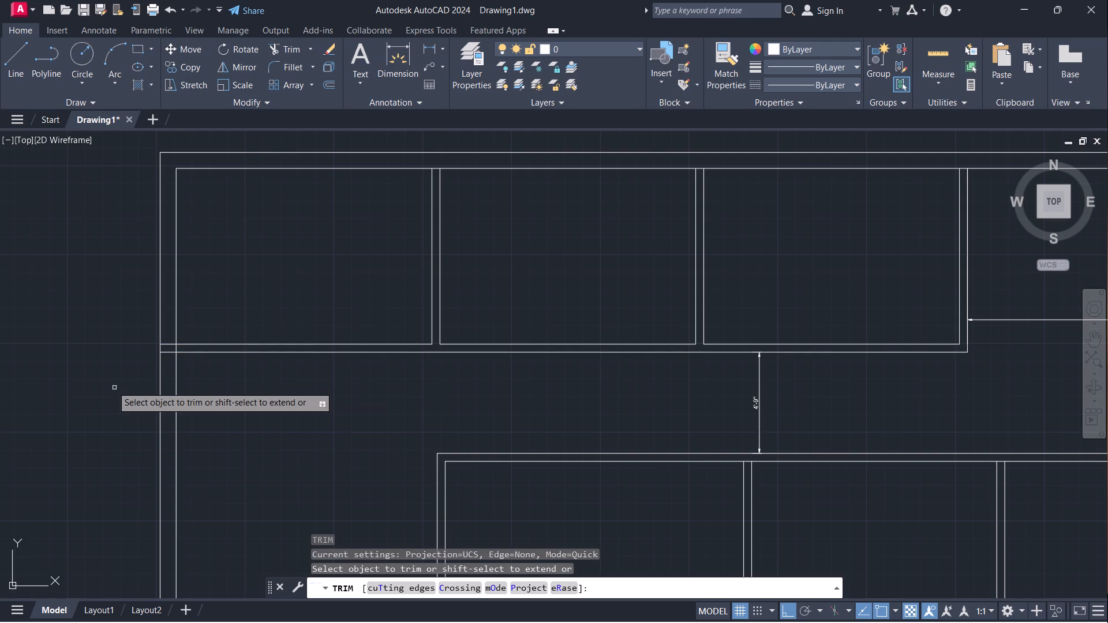
scroll(173, 324, up, 3)
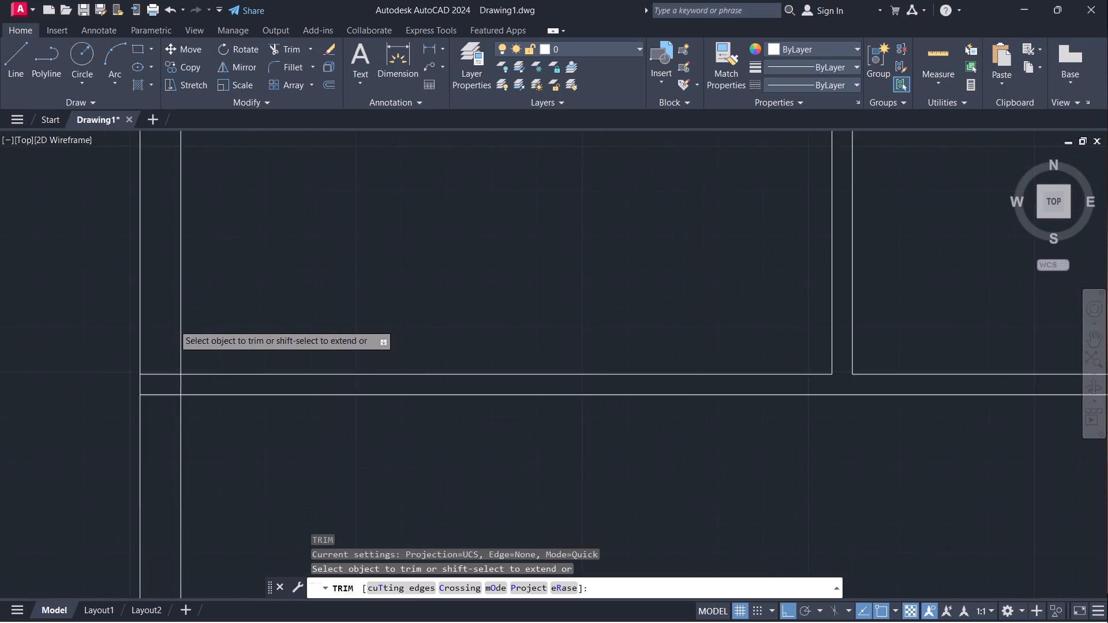
drag(160, 385, 211, 433)
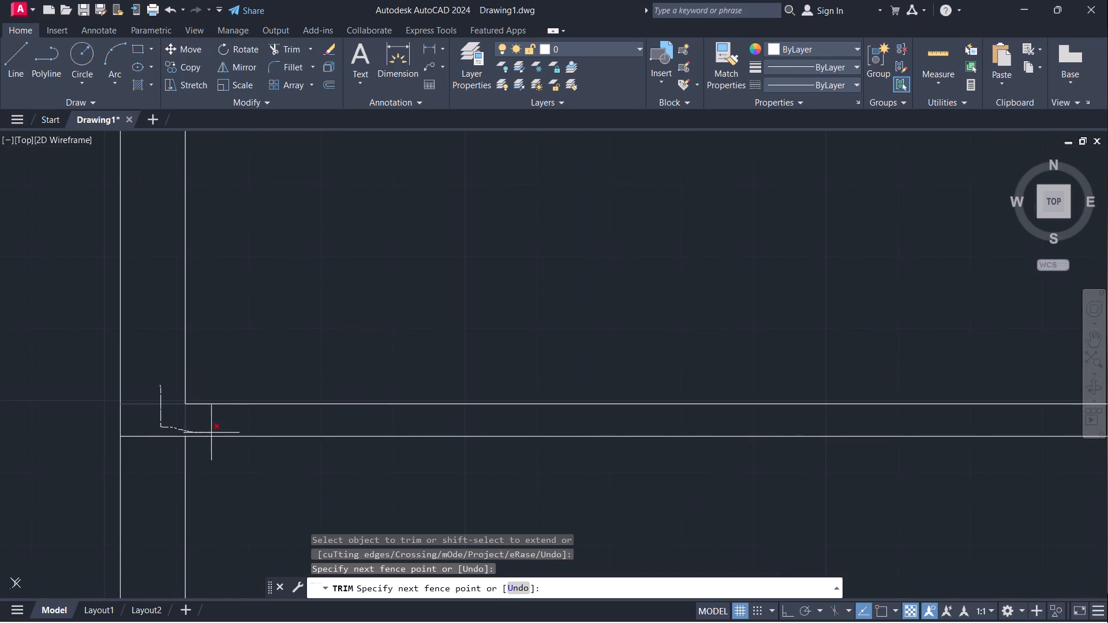
drag(211, 433, 222, 425)
scroll(222, 424, down, 4)
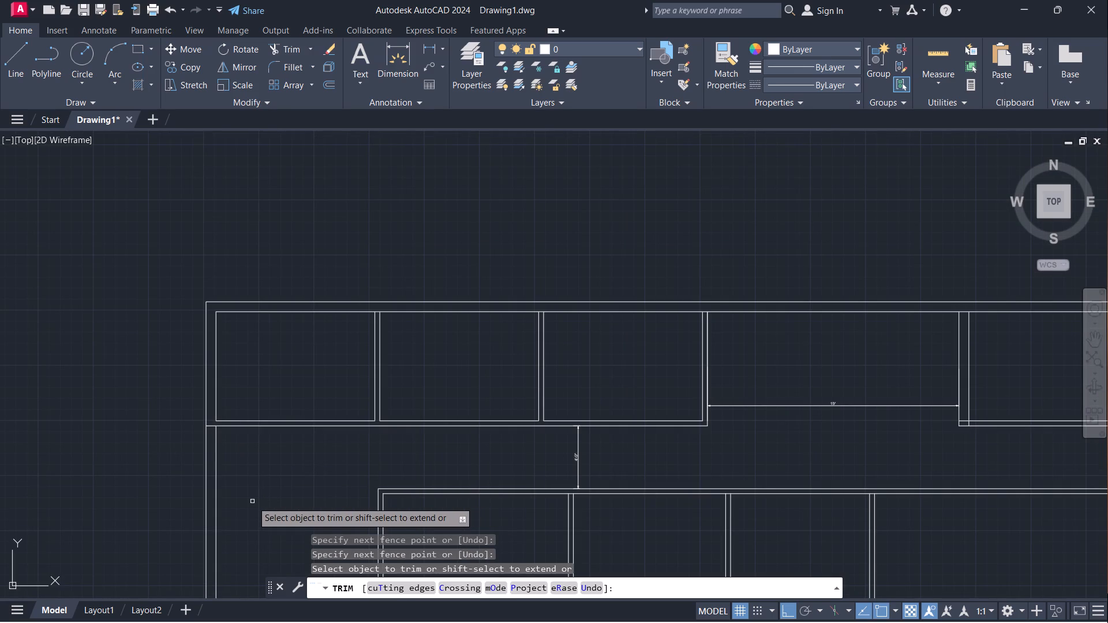
middle_drag(248, 498, 231, 446)
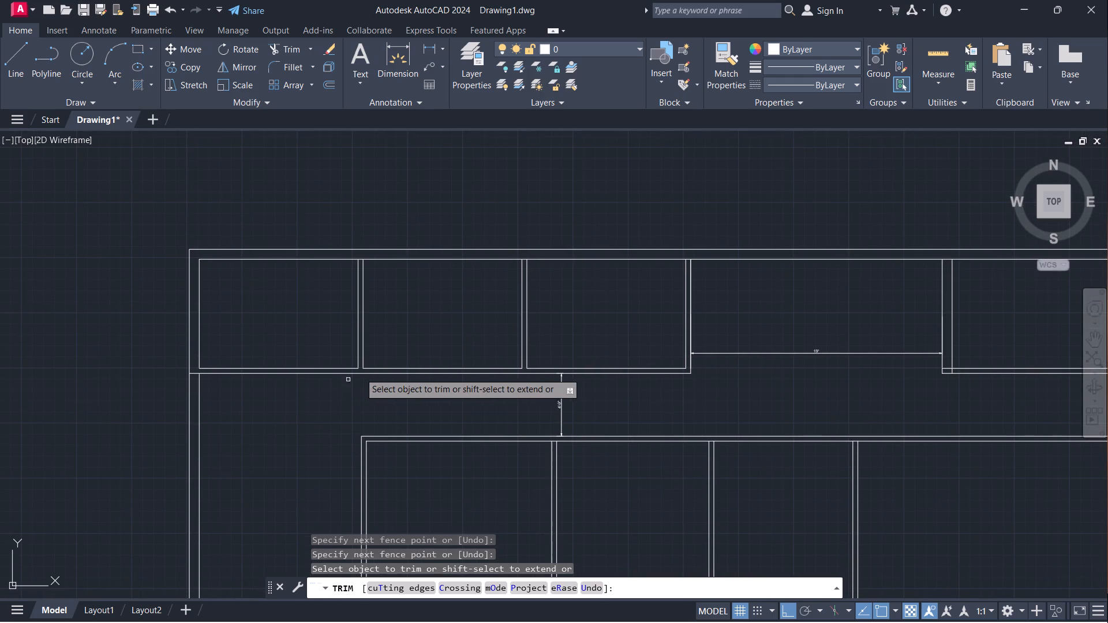
scroll(371, 365, up, 2)
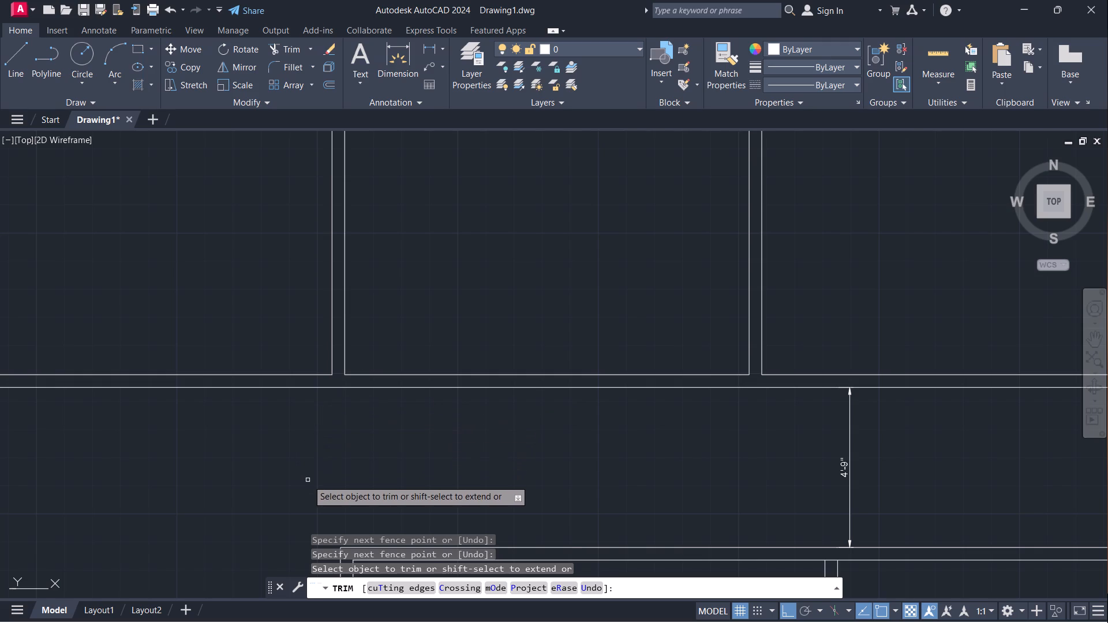
key(space)
Extend both lines of the first and second partitions in the upper room row to the corridor wall's outer line.
text(EX)
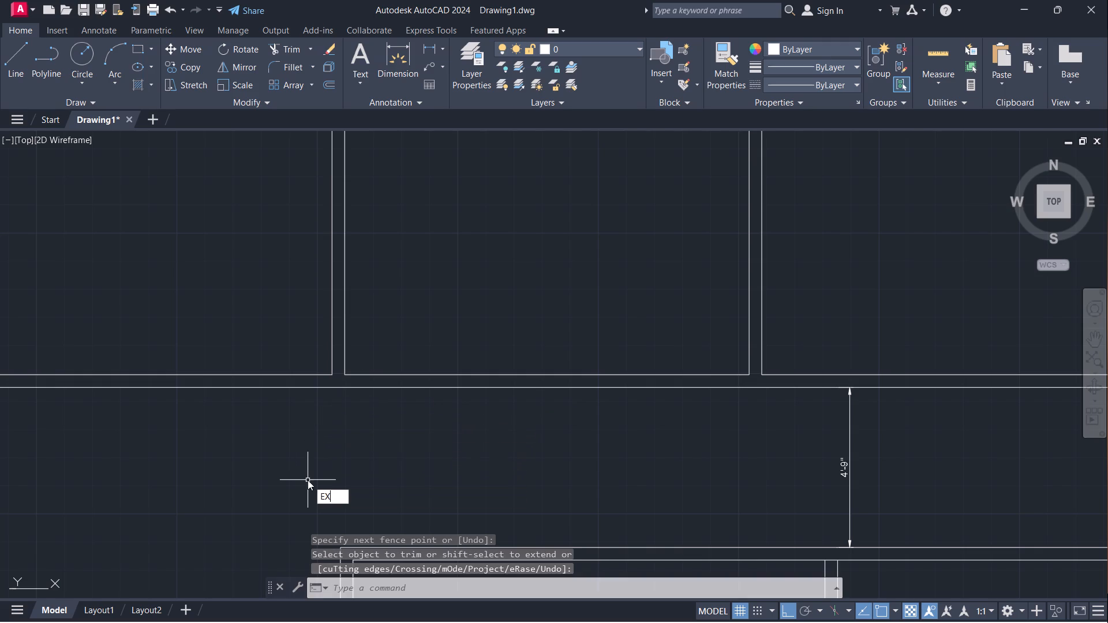
key(Return)
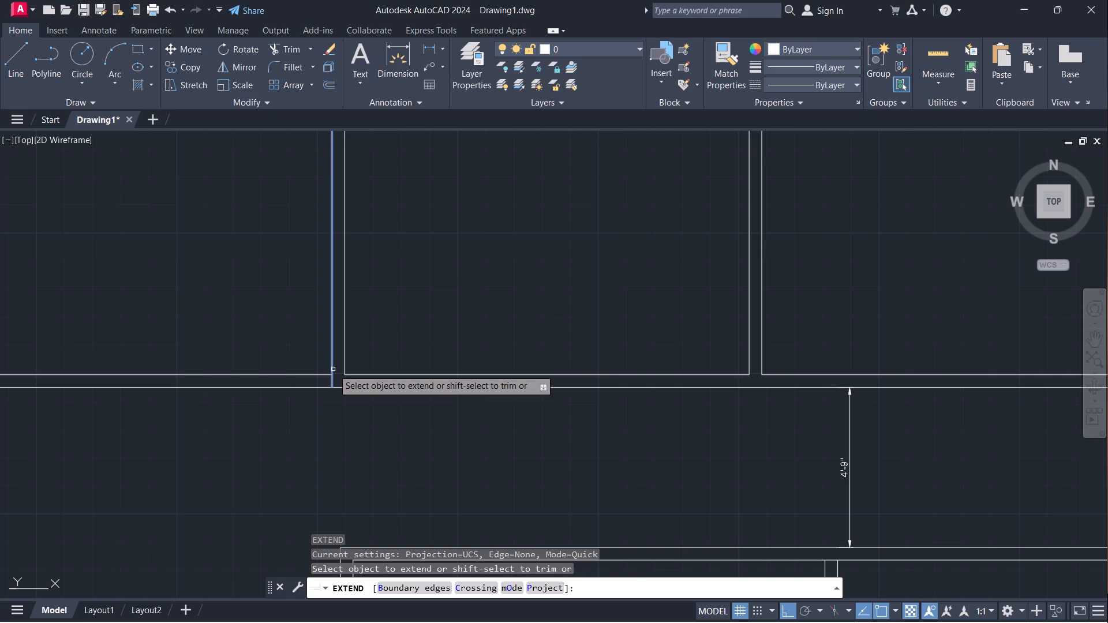
click(332, 368)
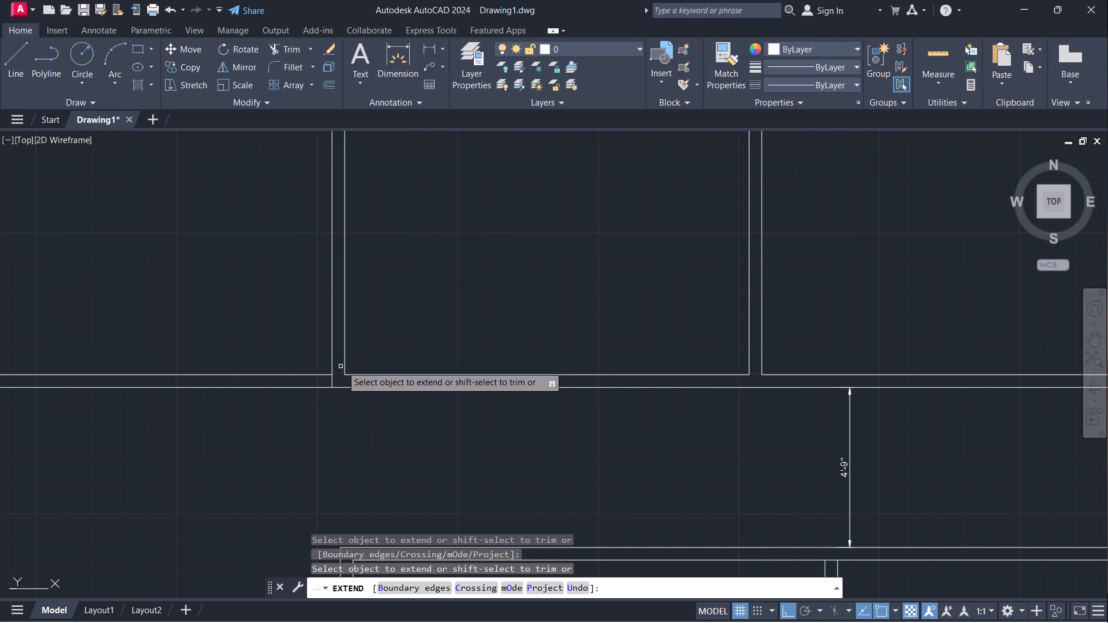
click(347, 361)
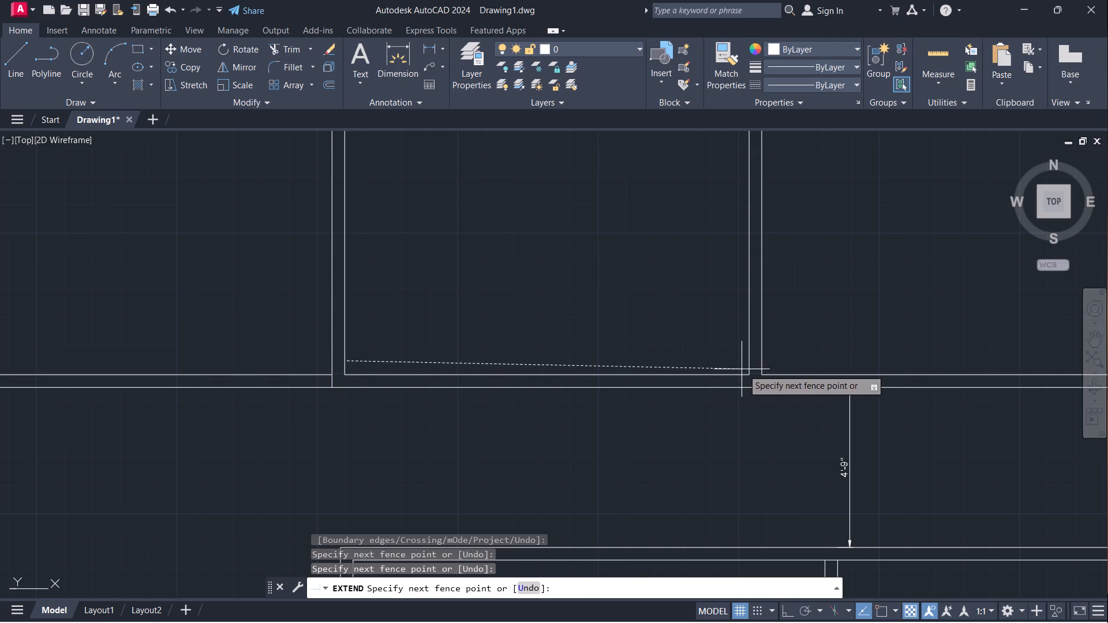
click(337, 354)
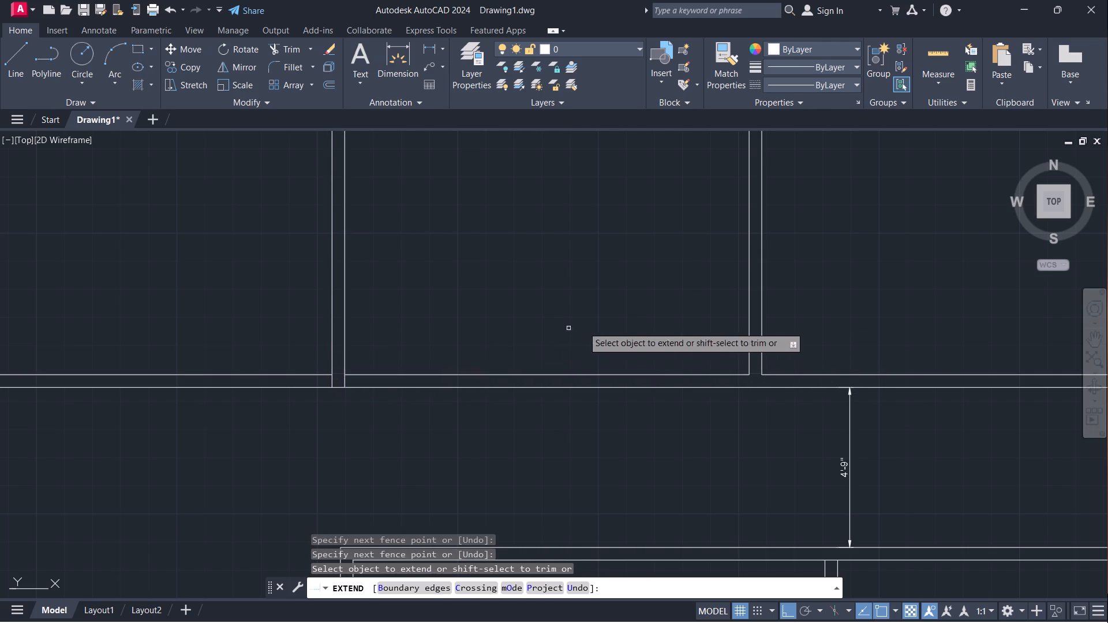
click(748, 331)
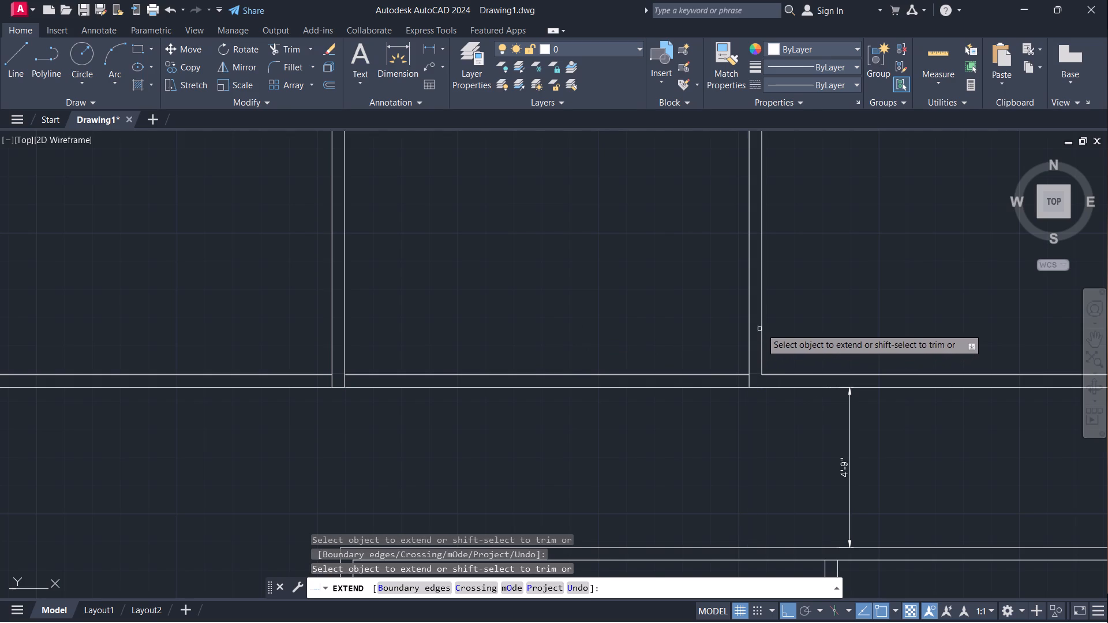
click(762, 328)
scroll(697, 349, down, 2)
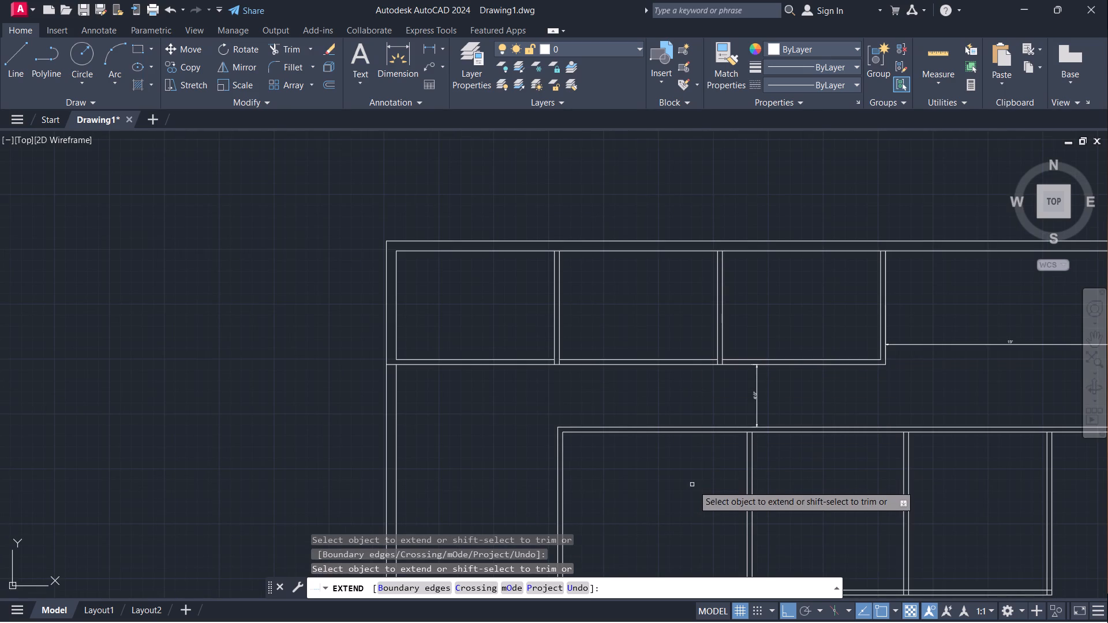
key(space)
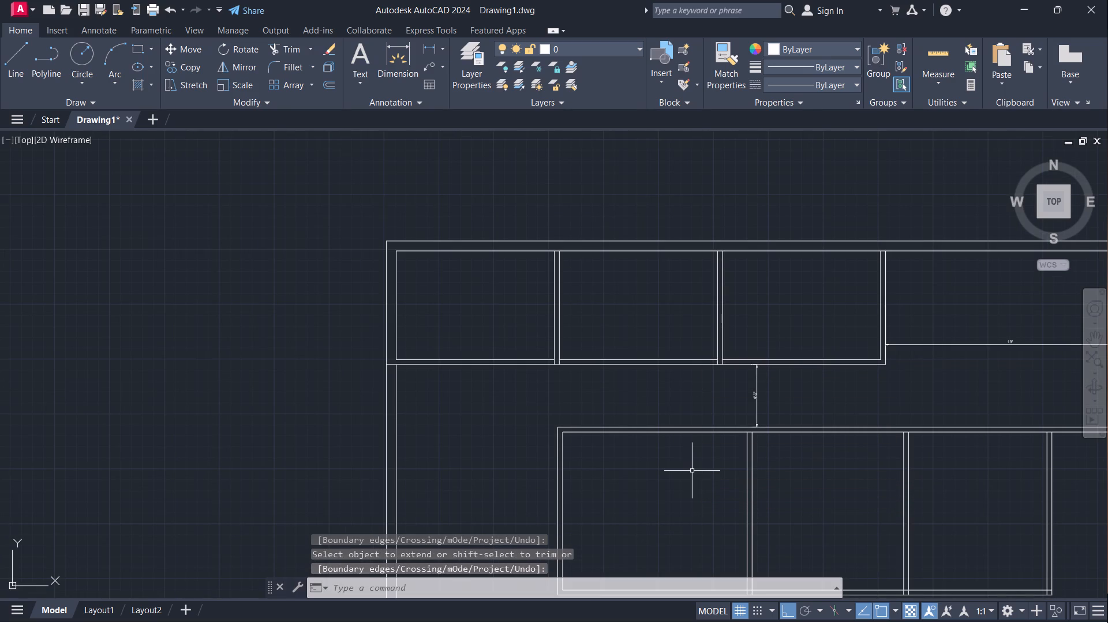
Trim the first partition's line facing the middle upper room between the corridor wall's two lines.
text(TR)
key(Return)
scroll(569, 378, up, 3)
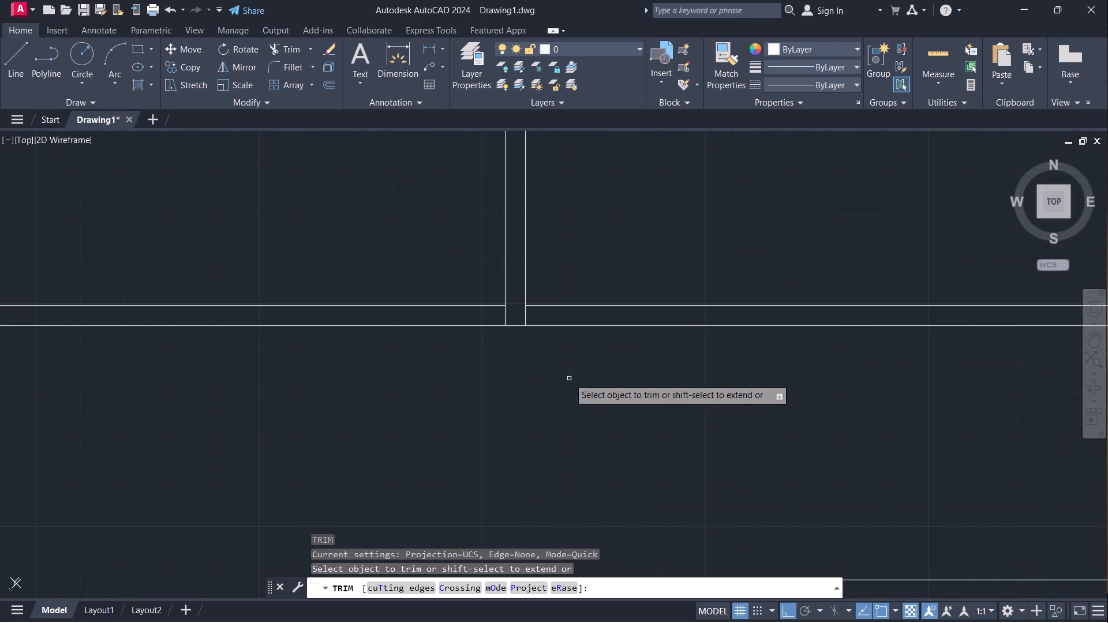
scroll(550, 313, down, 2)
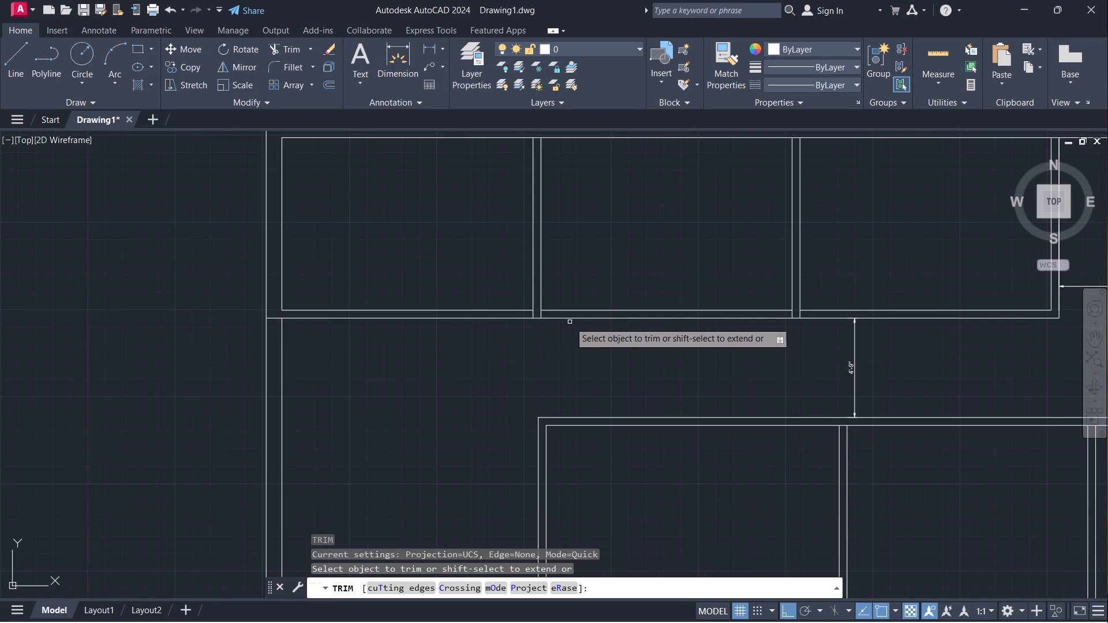
scroll(533, 306, up, 1)
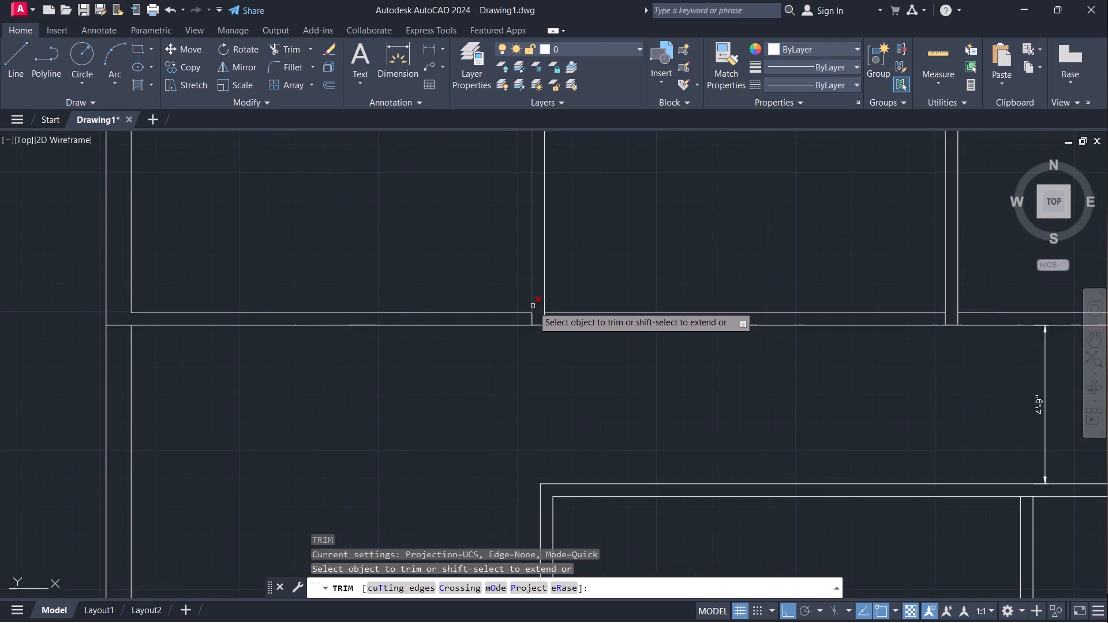
scroll(533, 306, up, 1)
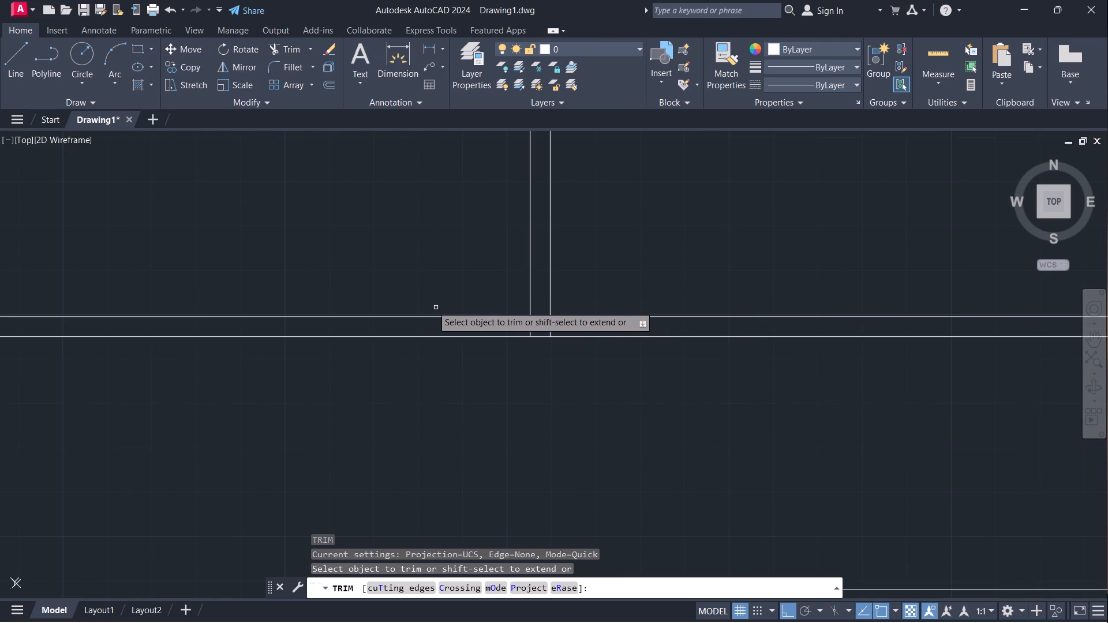
scroll(458, 283, down, 2)
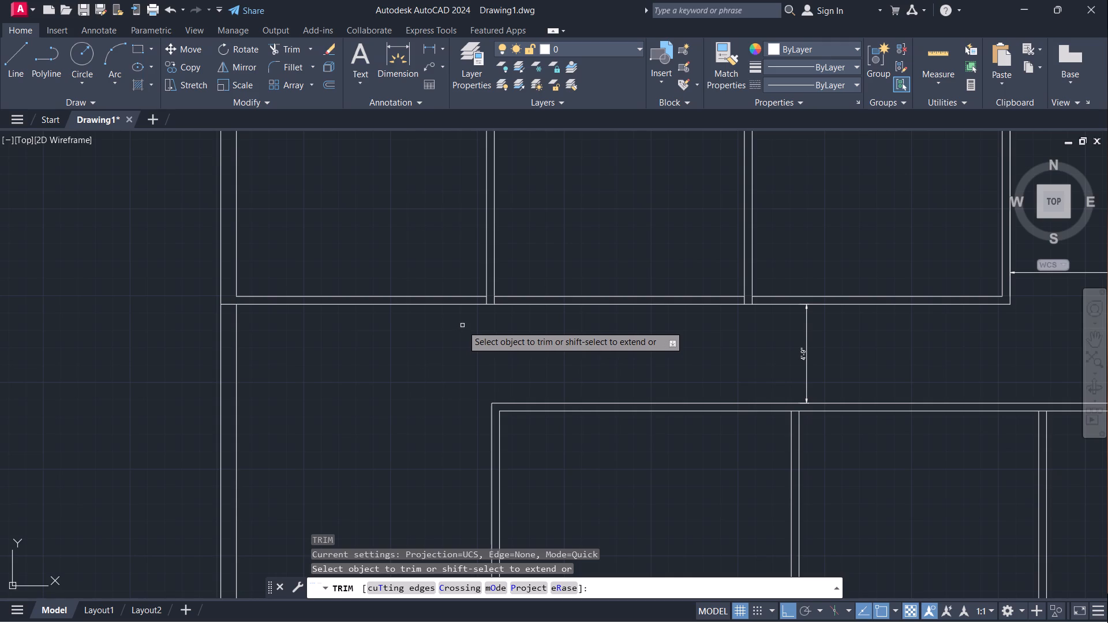
scroll(495, 288, up, 3)
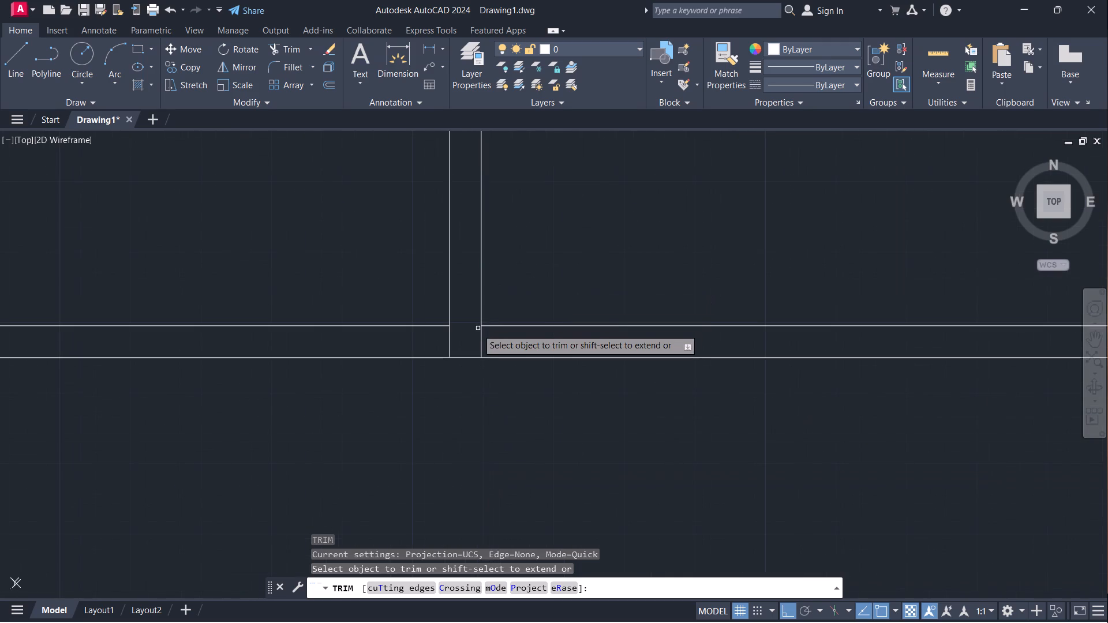
drag(470, 339, 511, 351)
scroll(529, 332, down, 2)
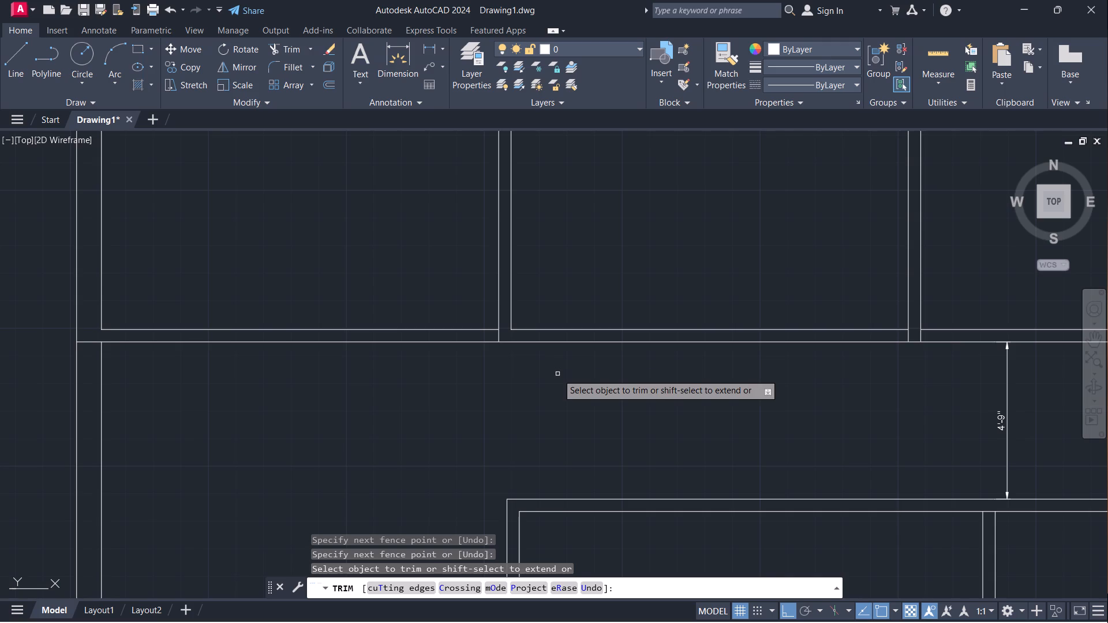
Trim both lines of the second upper partition between the corridor wall's inner and outer lines.
scroll(871, 406, down, 1)
middle_drag(867, 406, 749, 359)
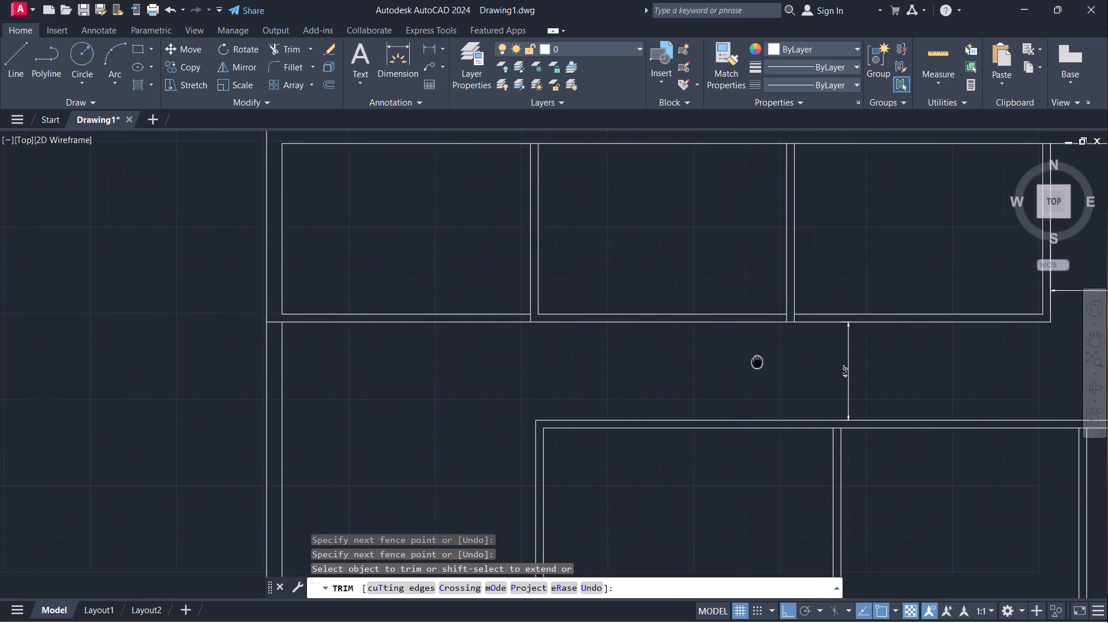
middle_drag(749, 359, 621, 358)
scroll(656, 328, up, 3)
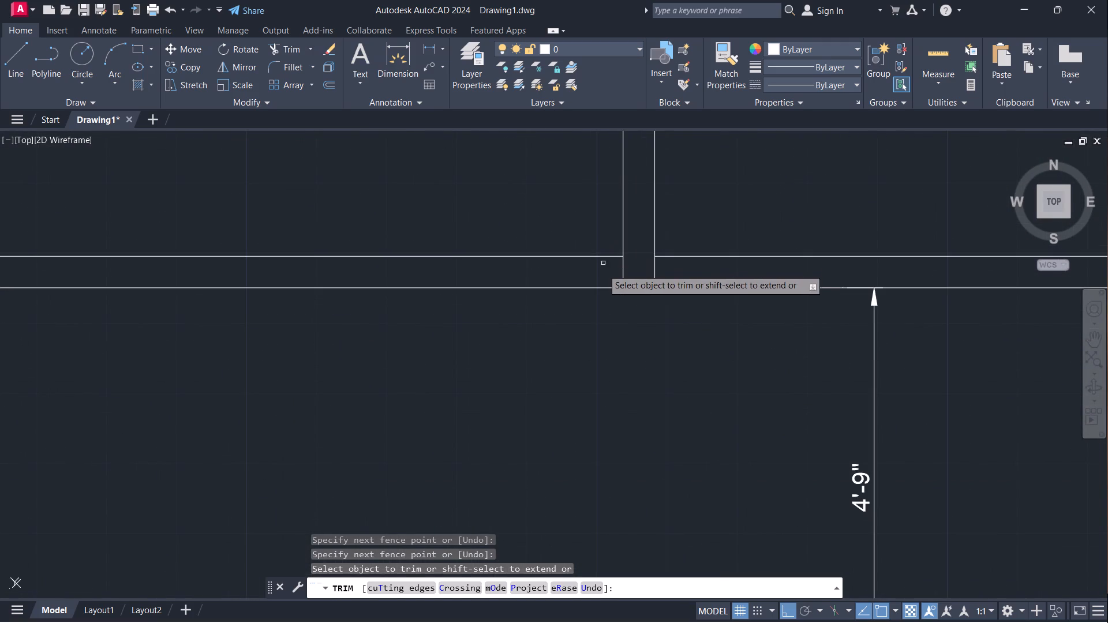
drag(600, 275, 632, 277)
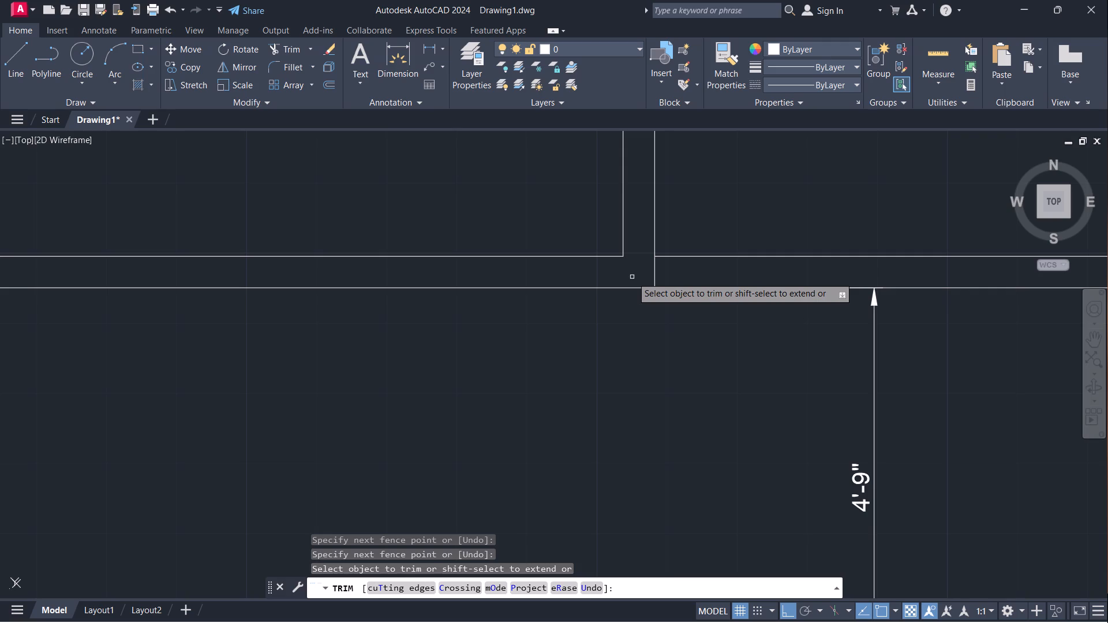
drag(637, 277, 677, 281)
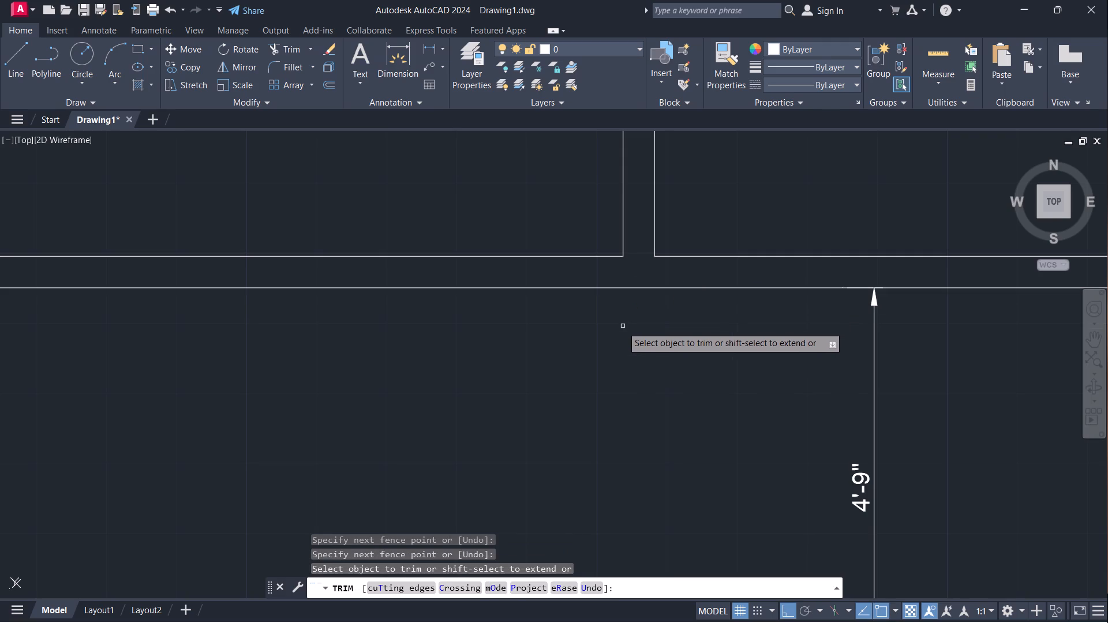
key(space)
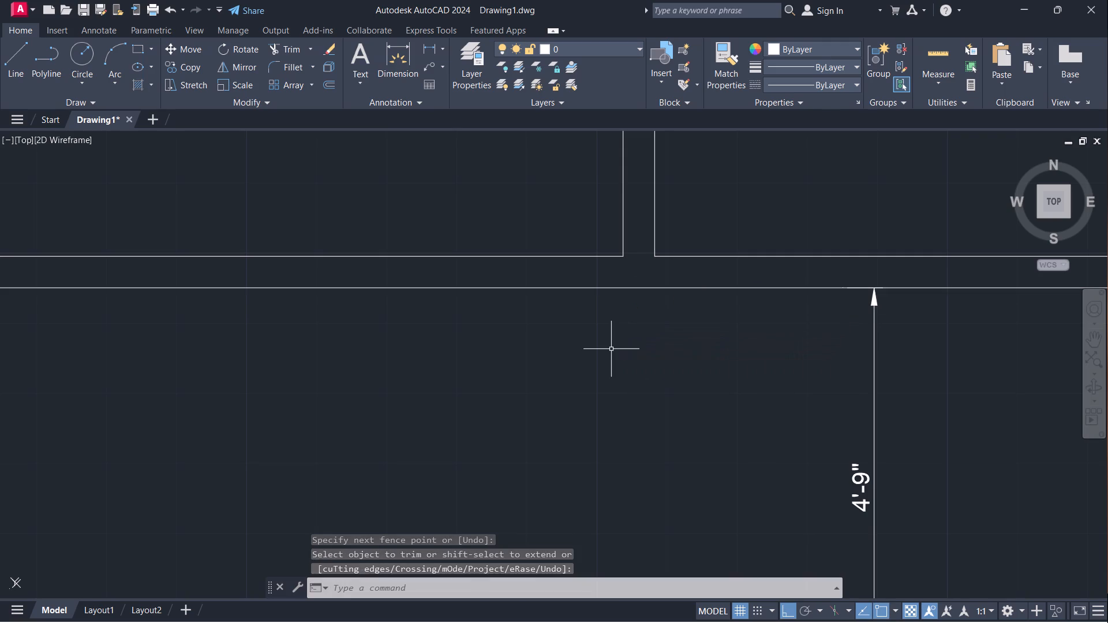
Extend the corridor wall's inner line across the gap at the second upper partition.
text(EX)
key(Return)
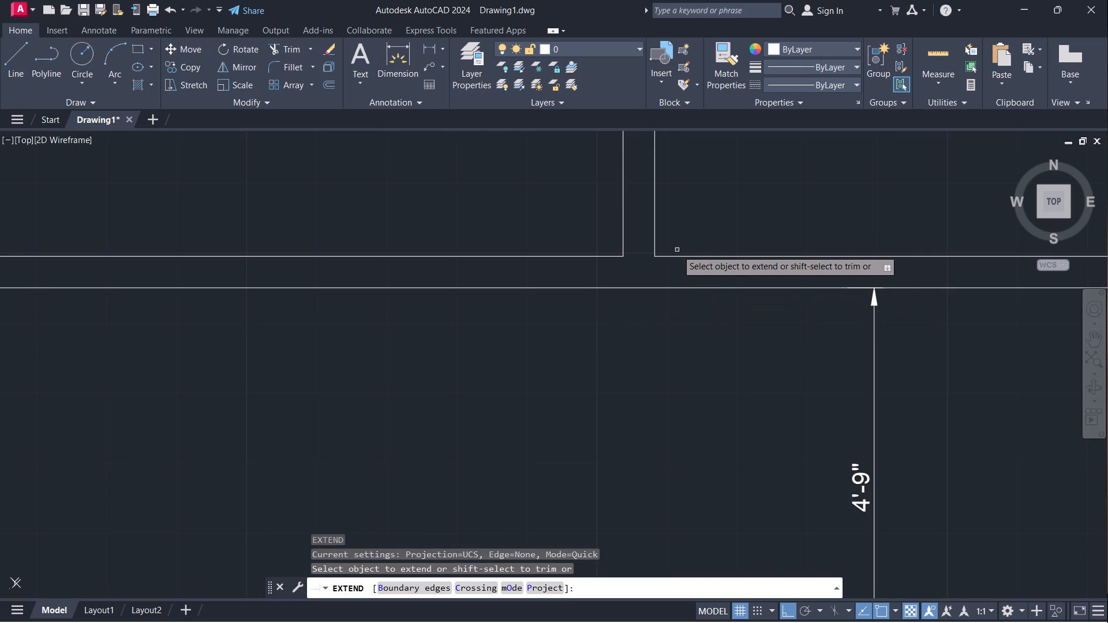
click(676, 256)
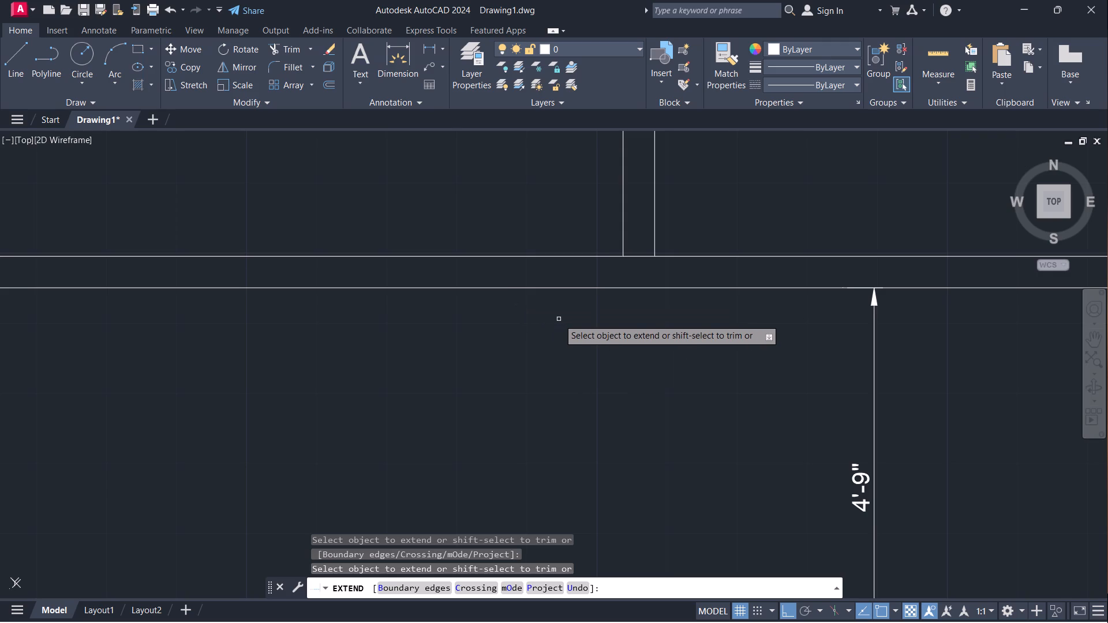
Examine the overall plan and the partition and corner junctions along the lower rooms' bottom wall.
scroll(559, 319, down, 2)
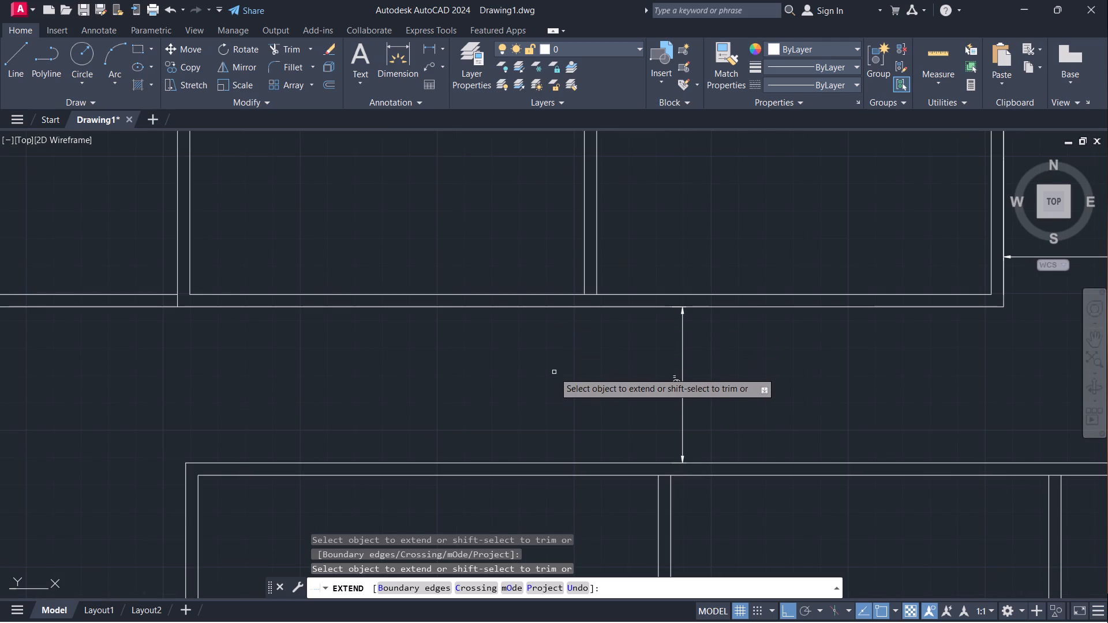
scroll(554, 372, down, 3)
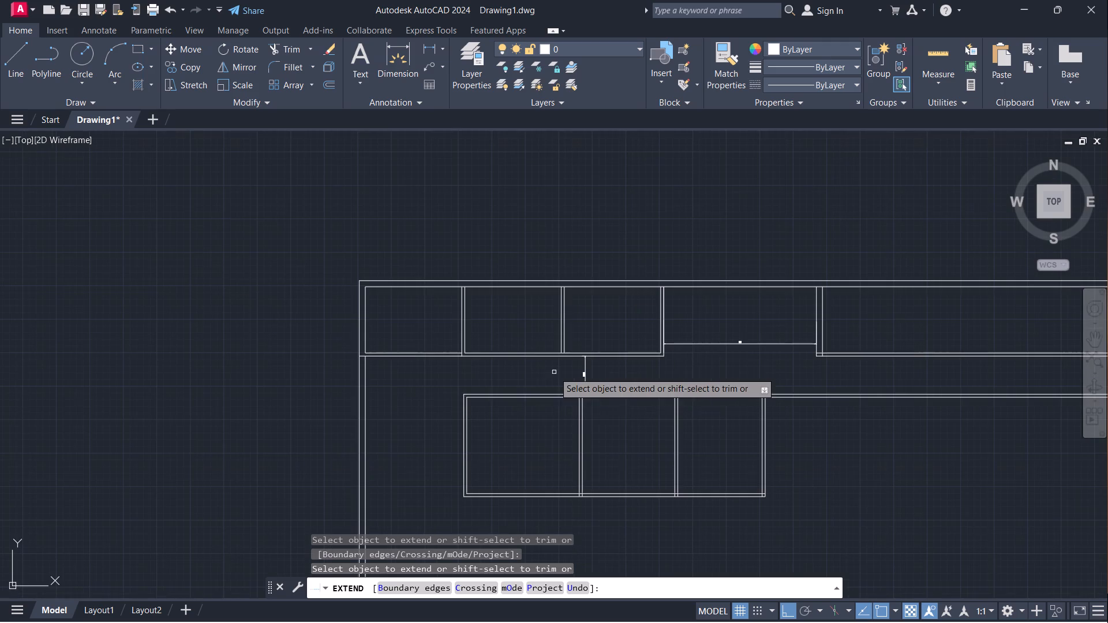
scroll(370, 358, up, 2)
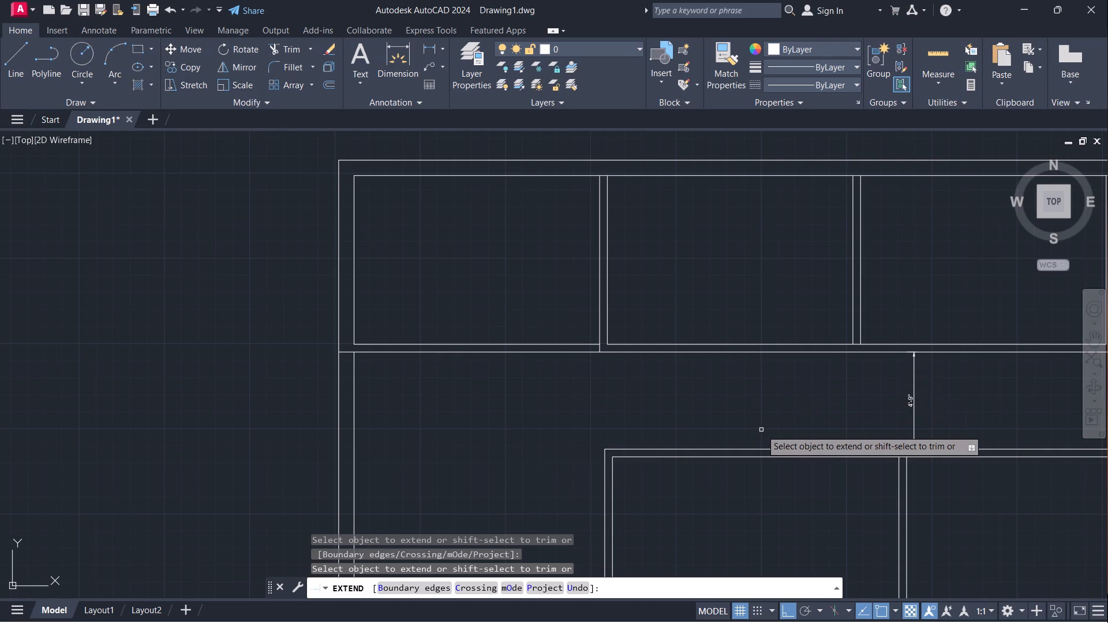
middle_drag(752, 423, 491, 149)
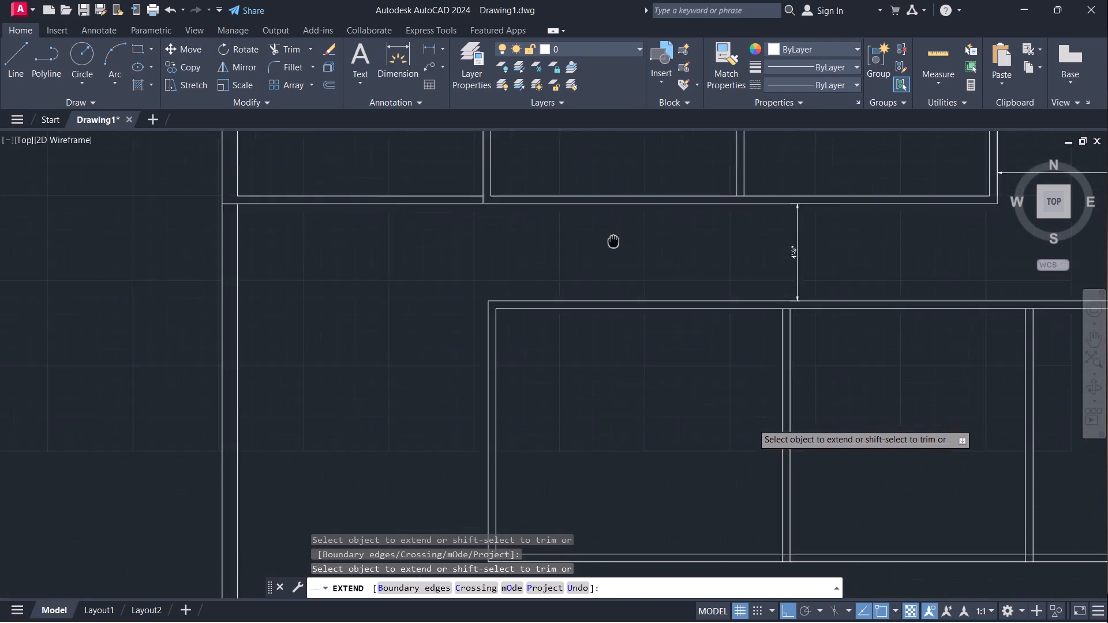
middle_drag(491, 149, 0, 541)
scroll(114, 553, down, 1)
scroll(402, 289, down, 1)
scroll(385, 342, down, 1)
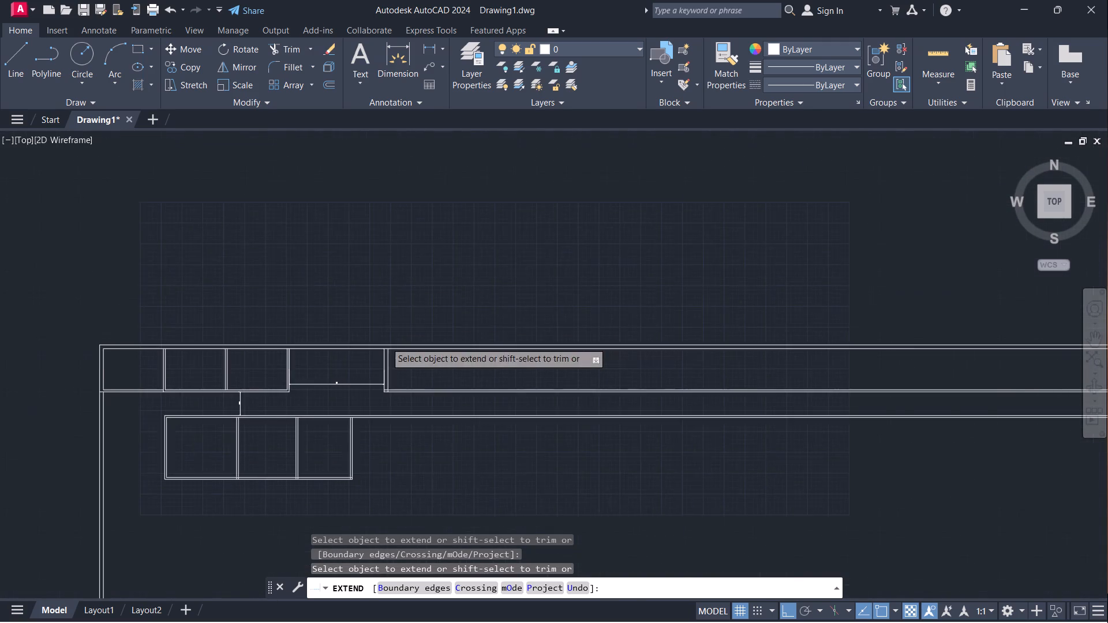
middle_drag(301, 449, 562, 378)
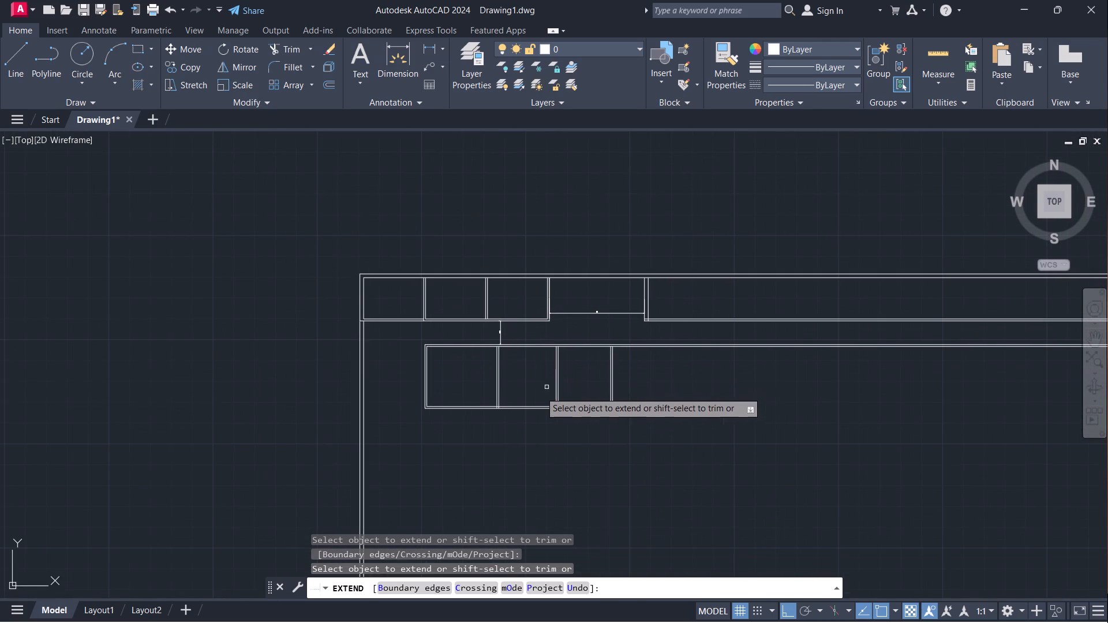
scroll(489, 405, up, 2)
scroll(529, 378, up, 1)
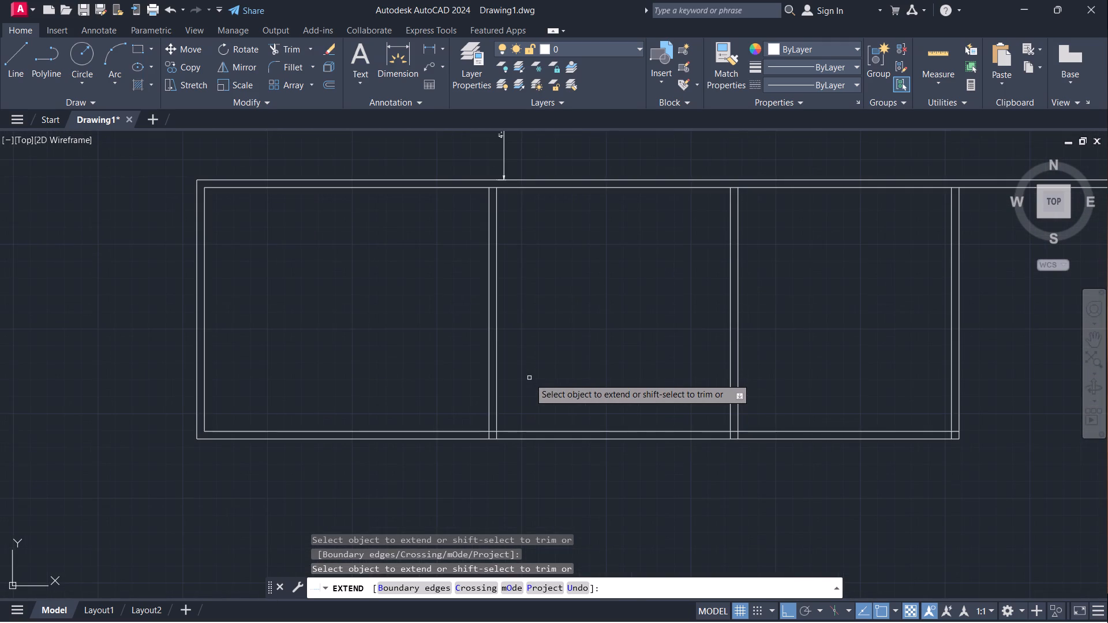
scroll(529, 378, up, 2)
middle_drag(304, 425, 797, 305)
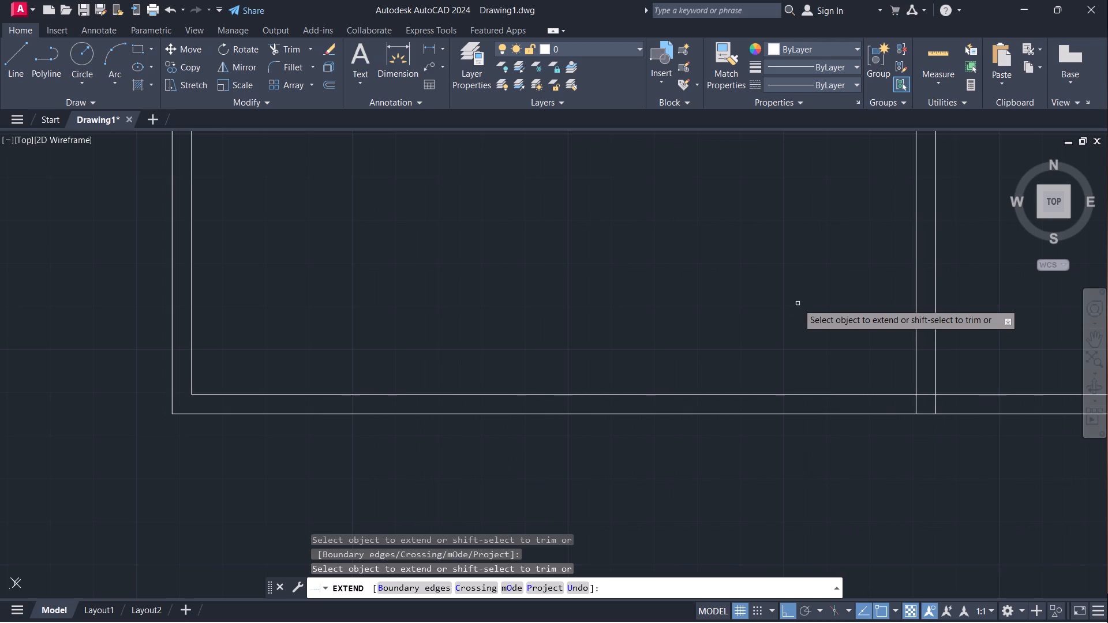
scroll(798, 303, down, 1)
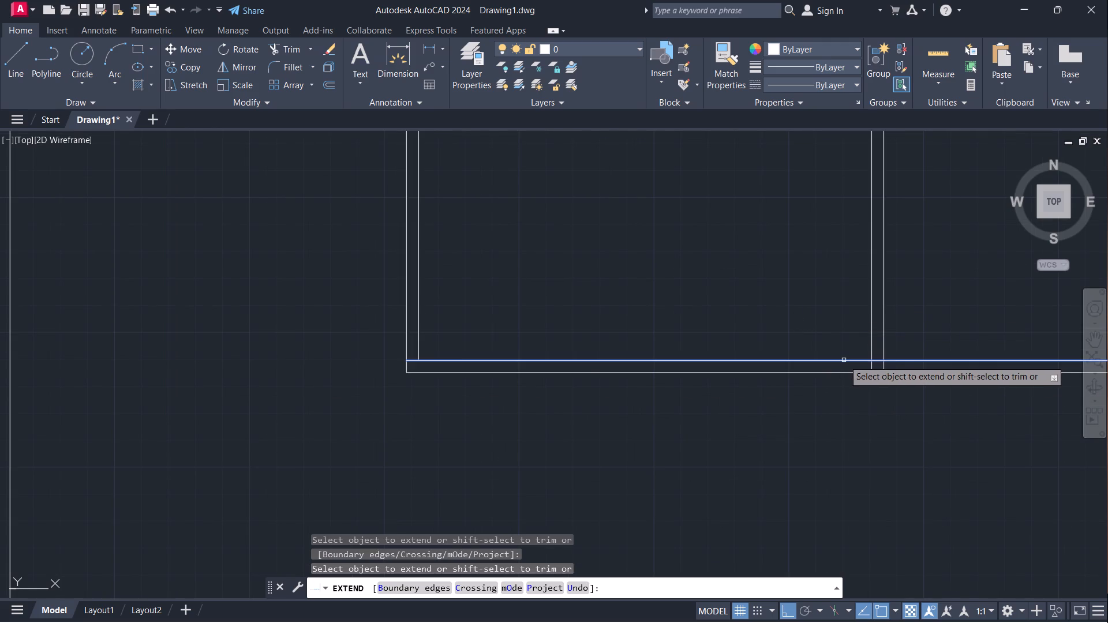
scroll(906, 363, down, 1)
middle_drag(878, 359, 516, 362)
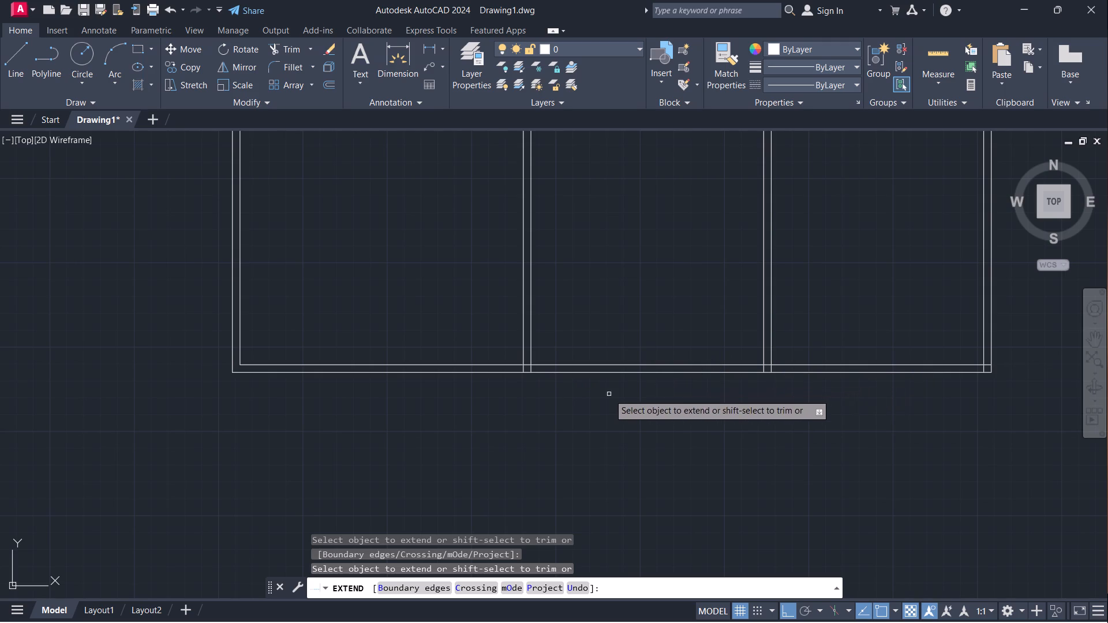
scroll(554, 380, up, 3)
scroll(462, 357, up, 3)
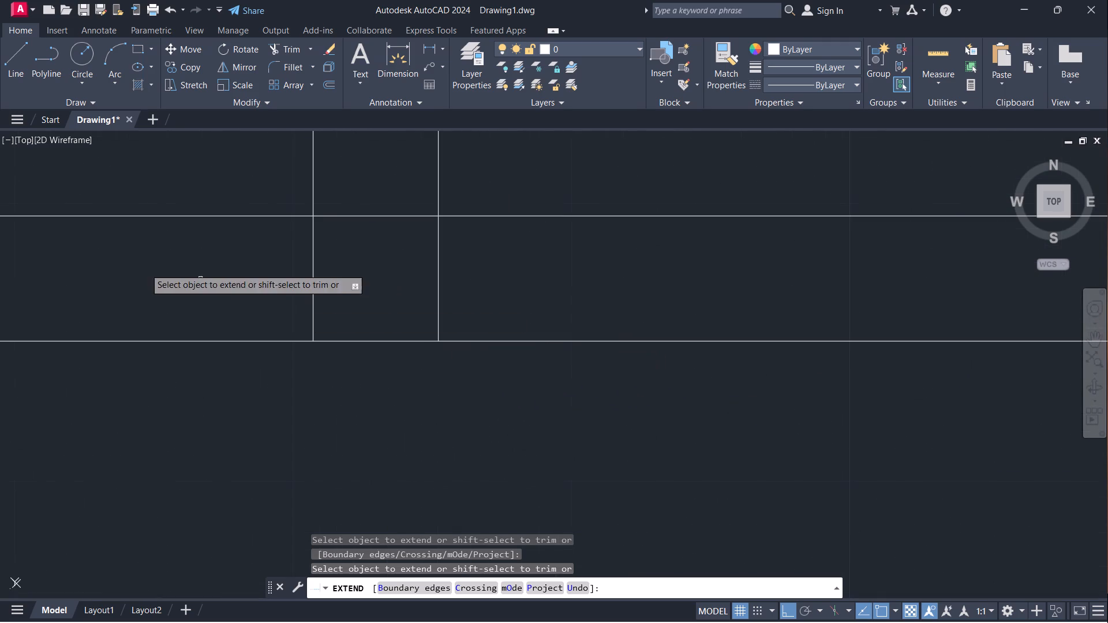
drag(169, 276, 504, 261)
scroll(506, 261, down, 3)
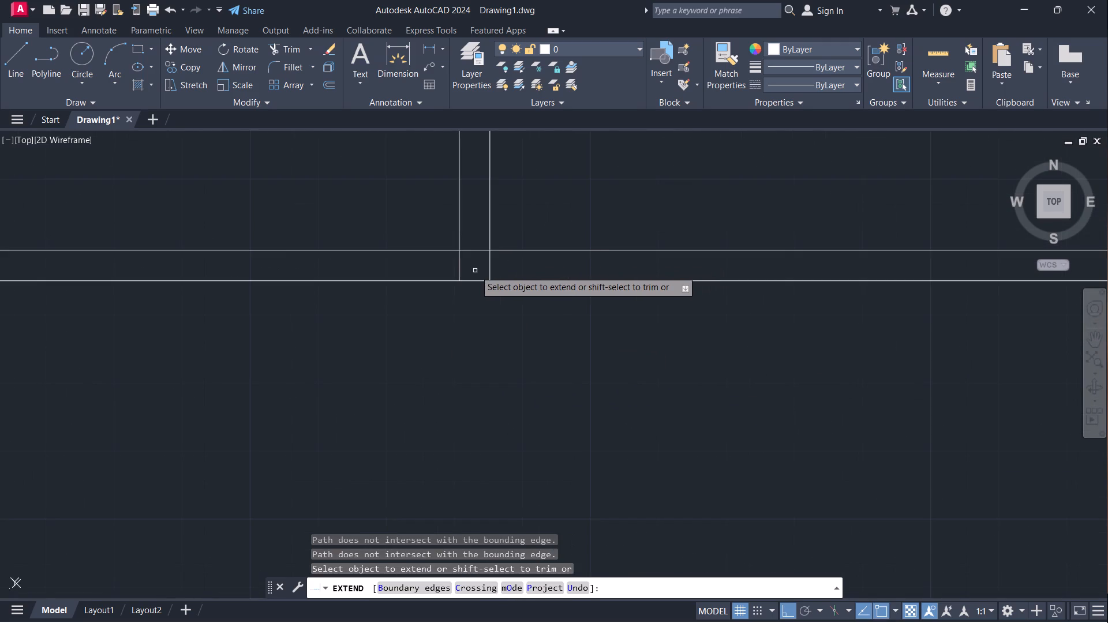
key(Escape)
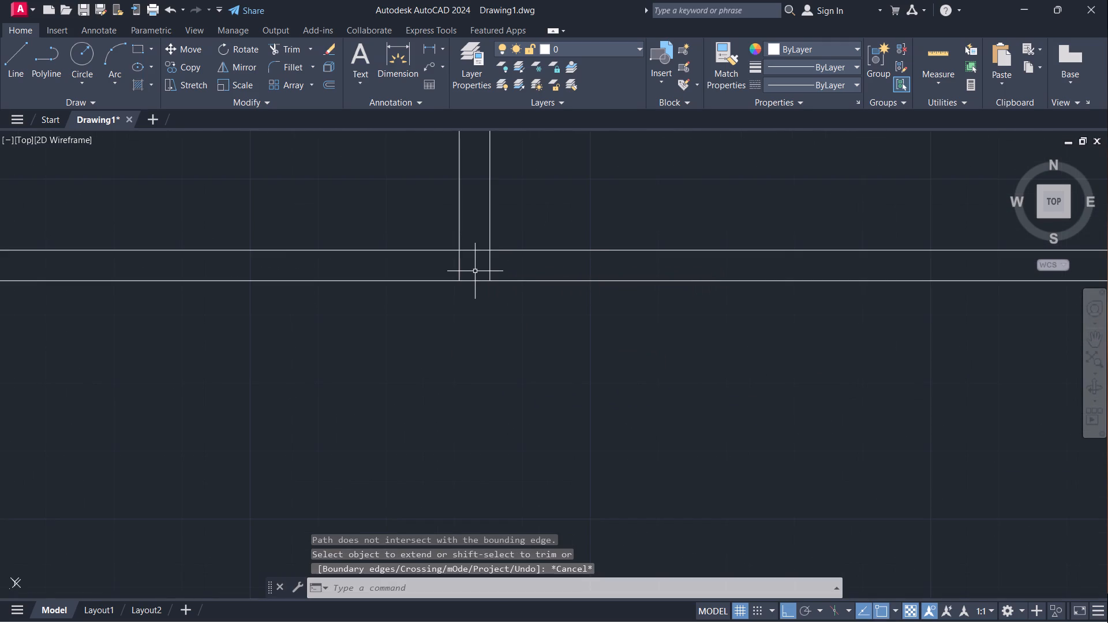
Trim both lines of each of the two lower-room partitions between the bottom wall's inner and outer lines.
text(TR)
key(Return)
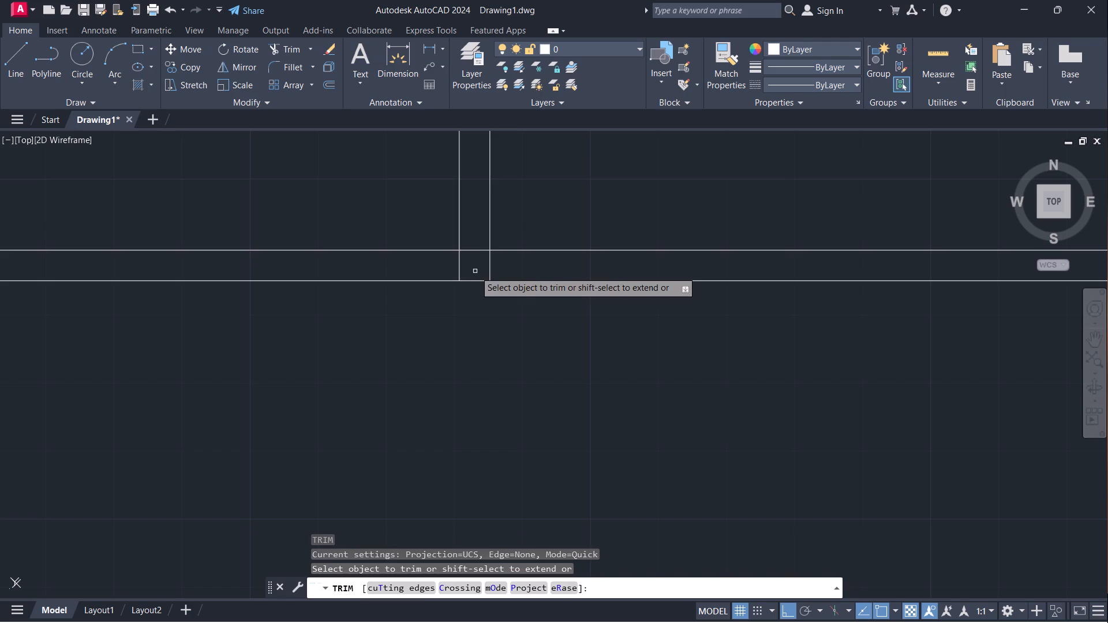
drag(446, 269, 501, 256)
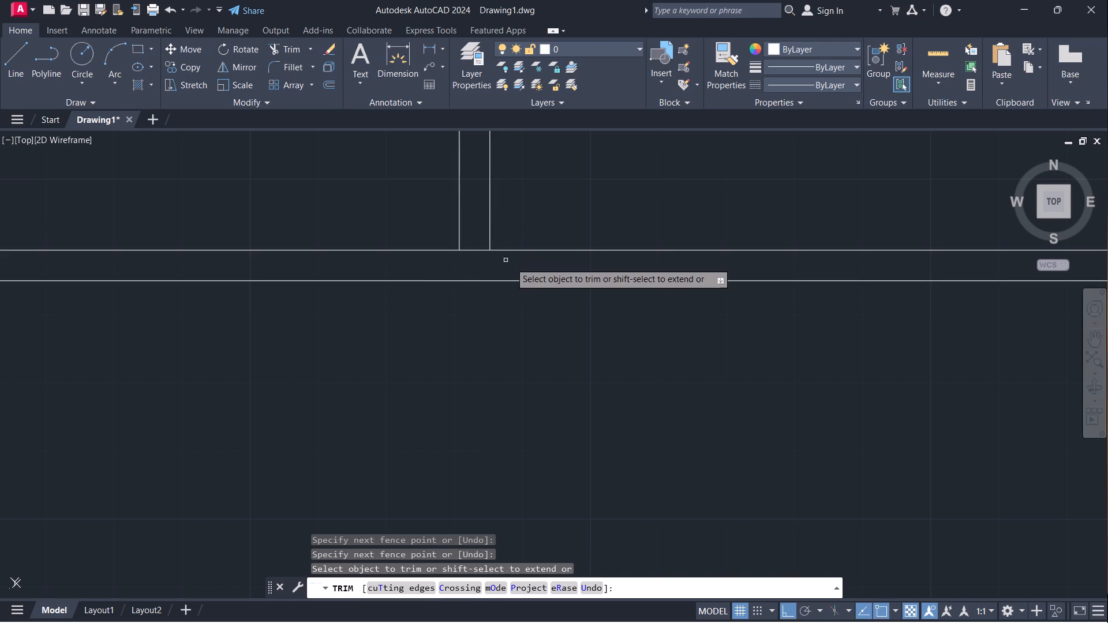
scroll(568, 280, down, 2)
scroll(1002, 257, up, 4)
drag(505, 391, 463, 378)
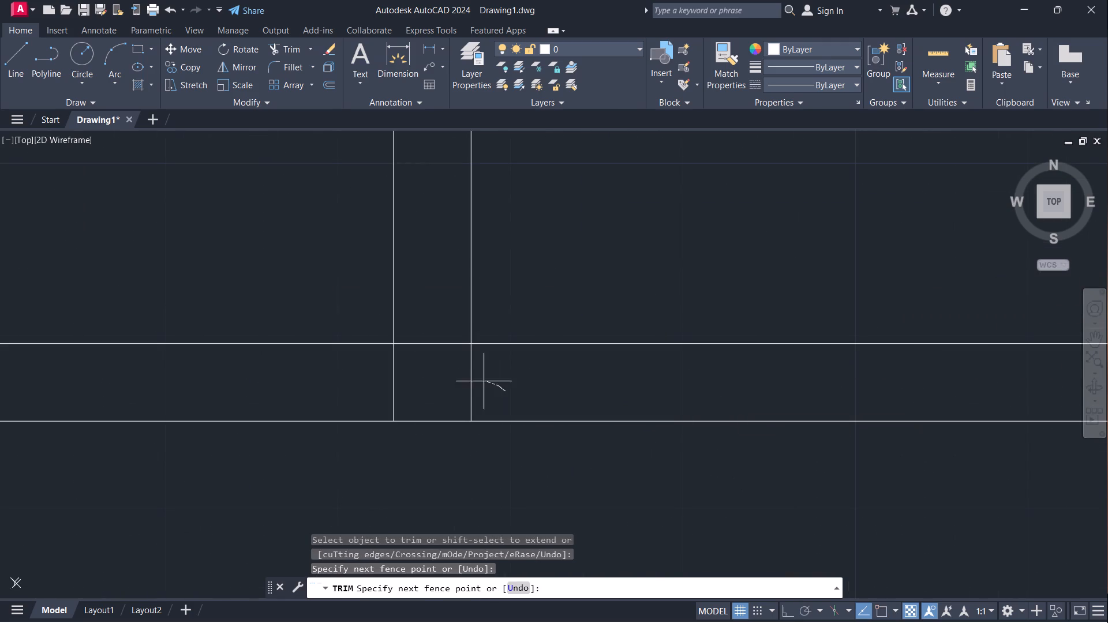
drag(463, 378, 323, 391)
scroll(370, 385, down, 4)
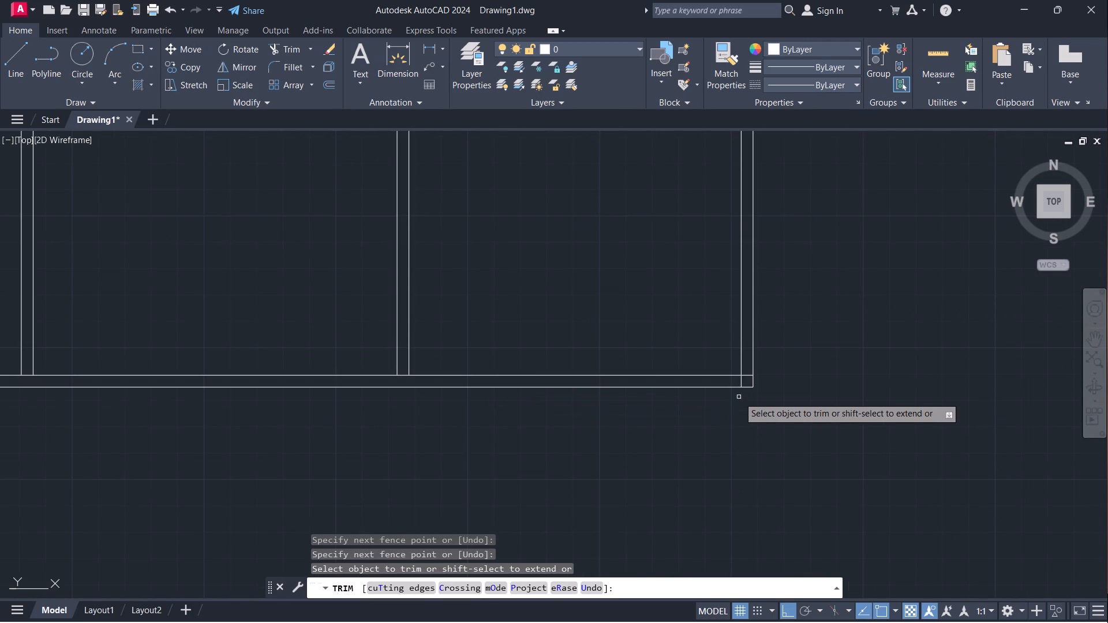
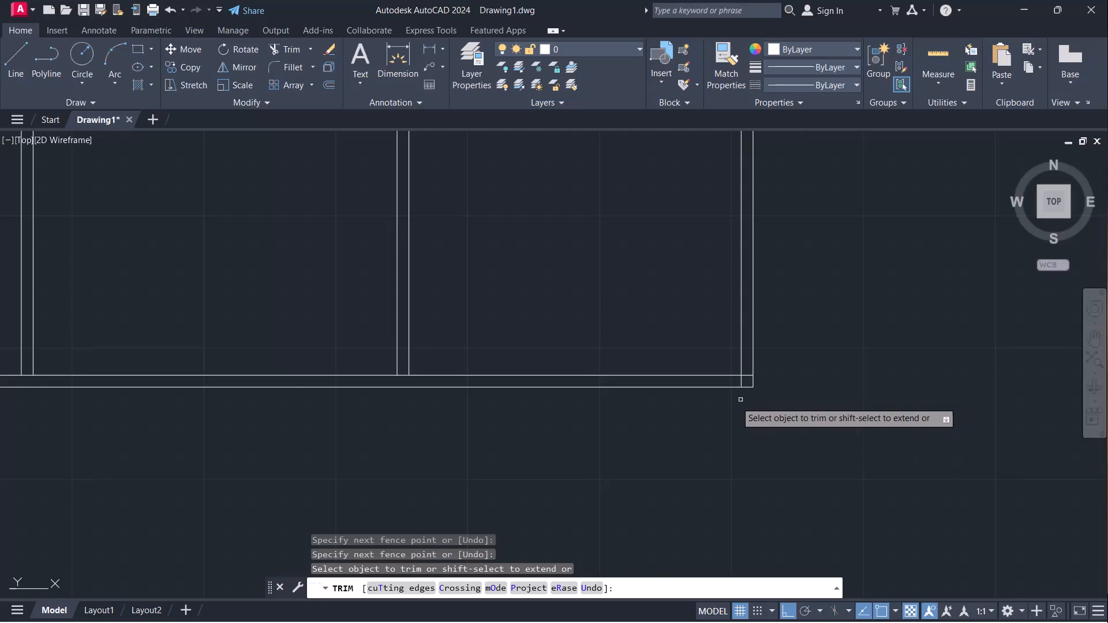
Examine the layout of the upper rooms, corridor and lower rooms after the partition trimming.
scroll(733, 404, down, 2)
middle_drag(541, 447, 581, 395)
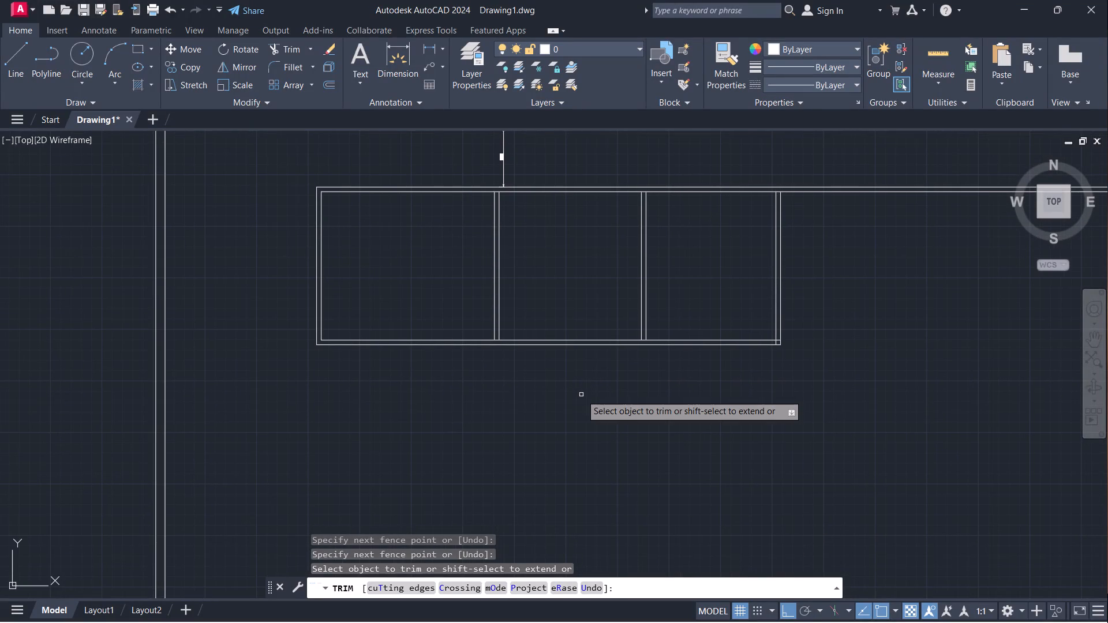
key(space)
key(space)
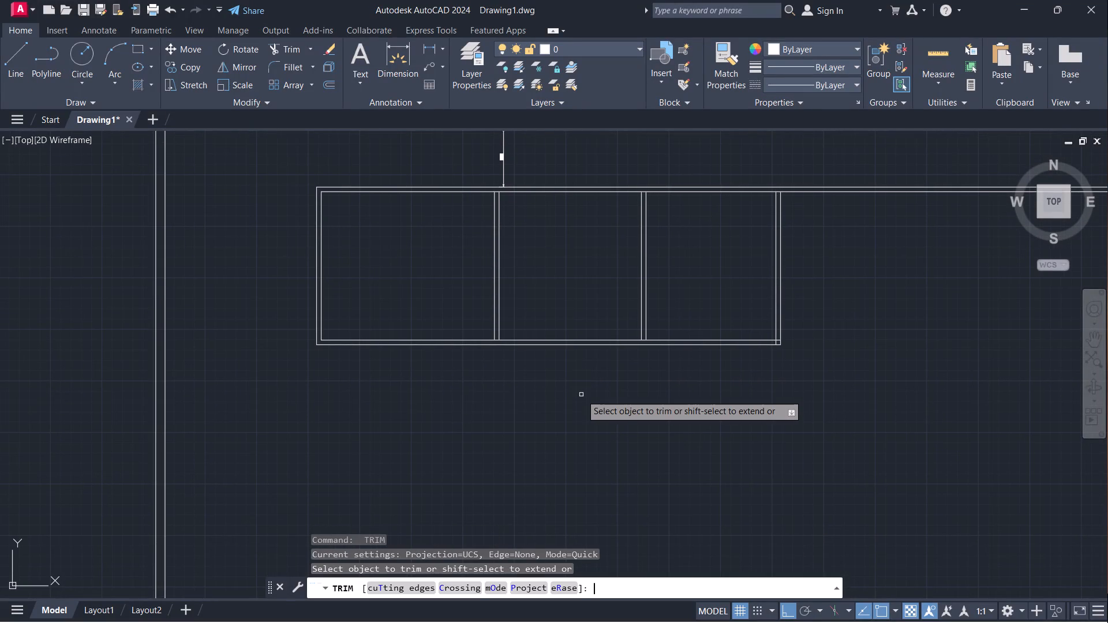
key(Escape)
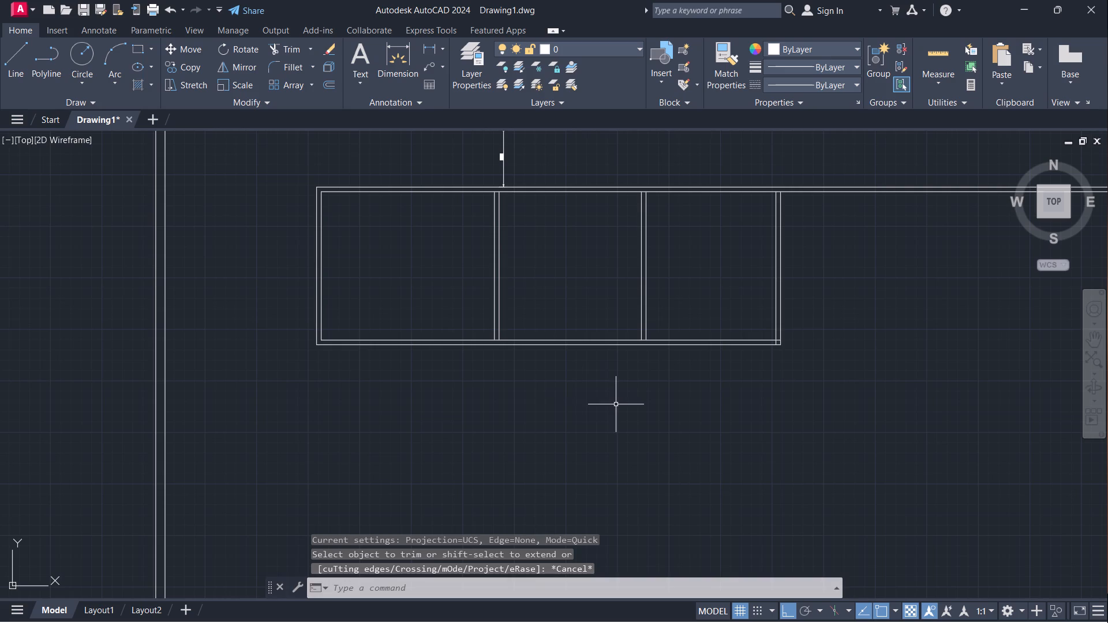
scroll(616, 404, down, 2)
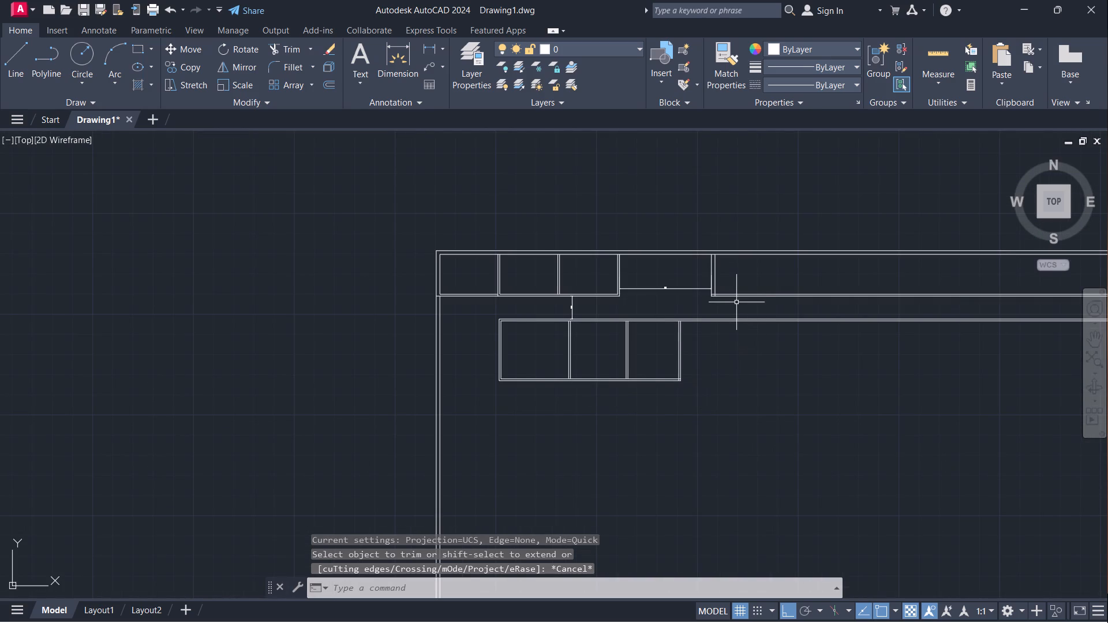
scroll(732, 301, up, 2)
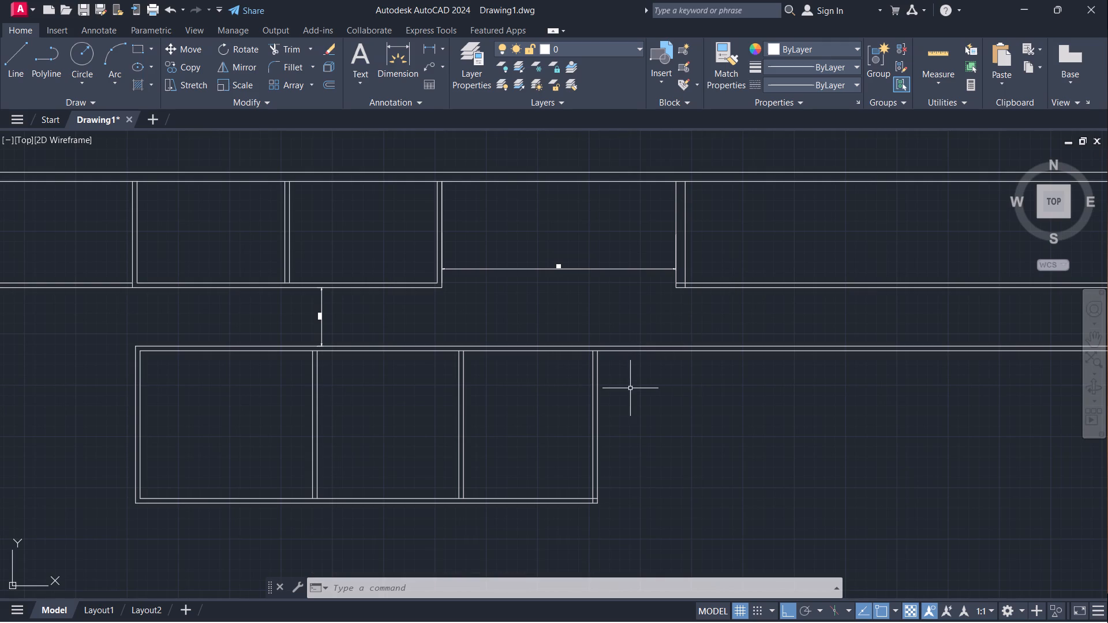
scroll(630, 388, down, 1)
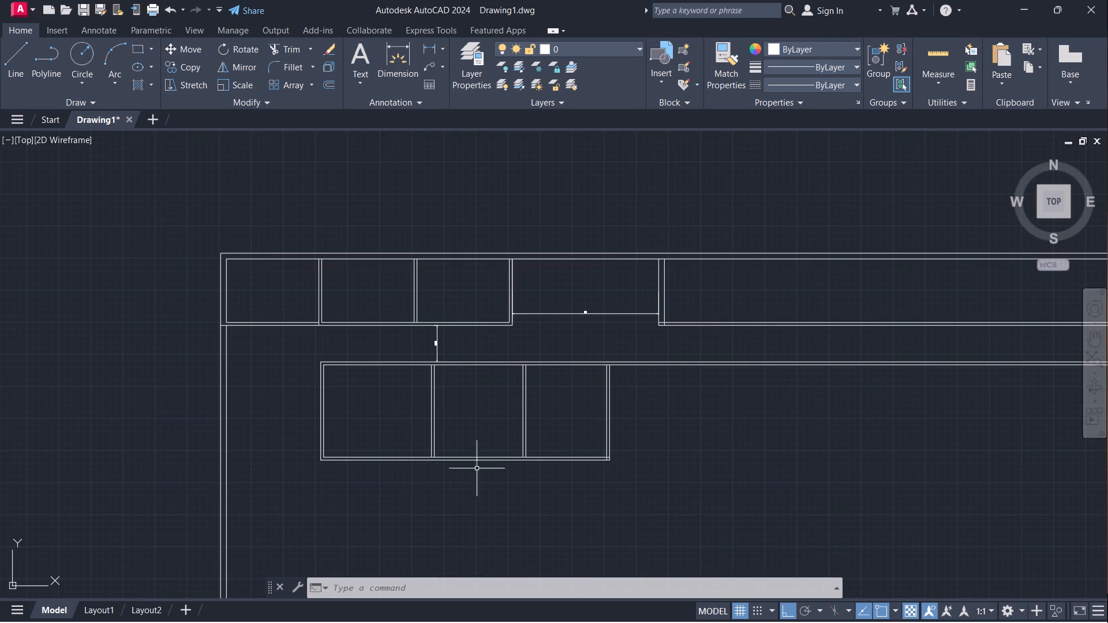
middle_drag(457, 485, 533, 426)
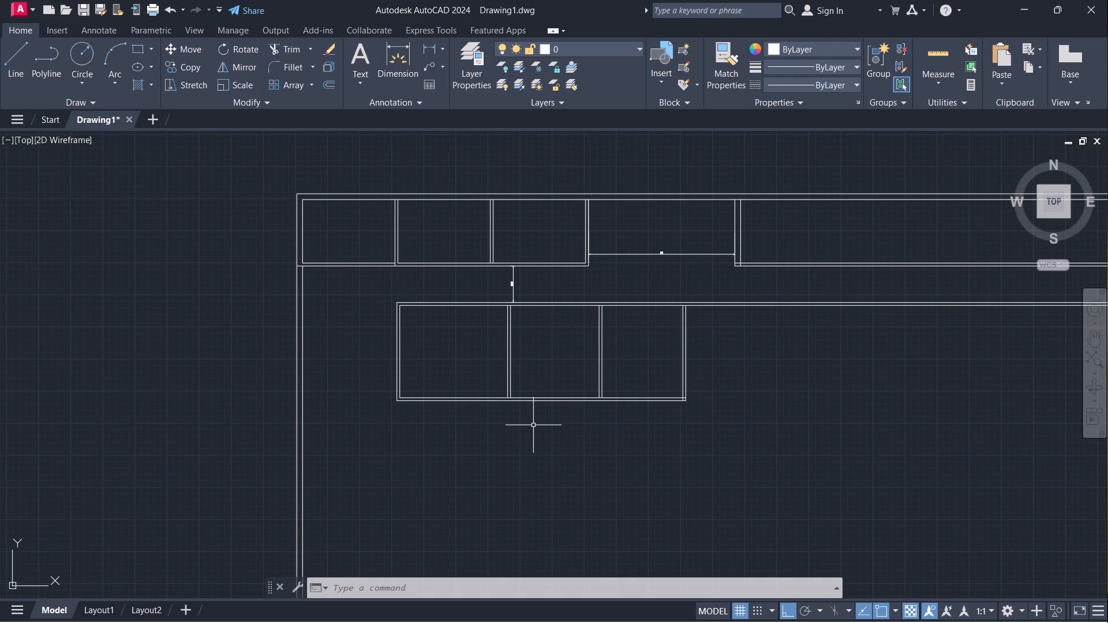
scroll(472, 476, down, 1)
middle_drag(472, 478, 535, 430)
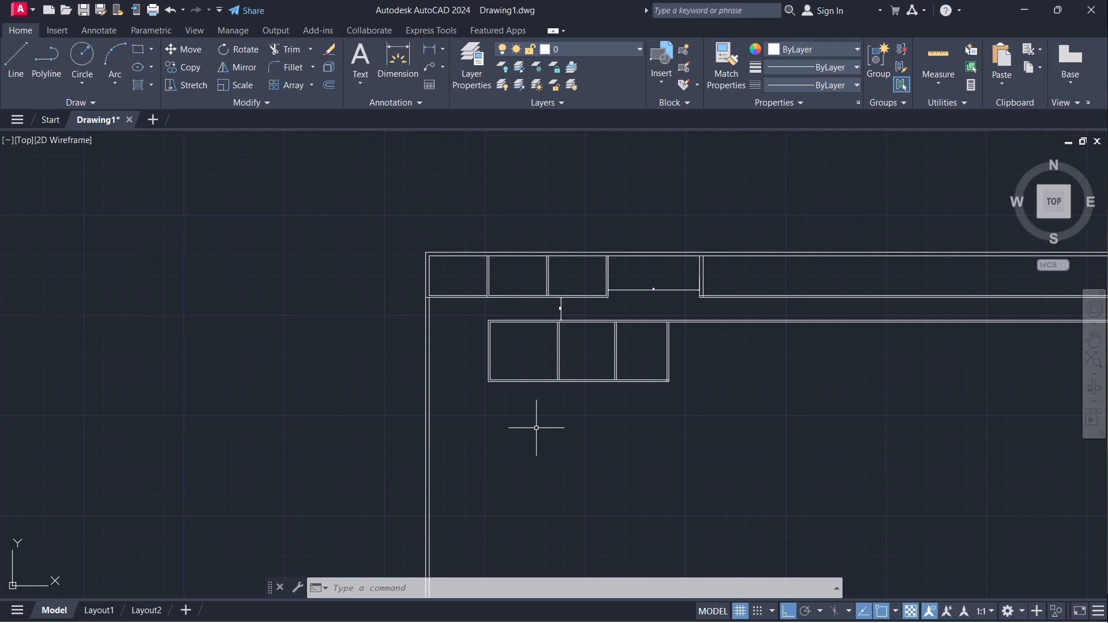
Draw a 2'6" horizontal line leftward from the outer bottom-left corner of the lower rooms.
scroll(451, 320, up, 3)
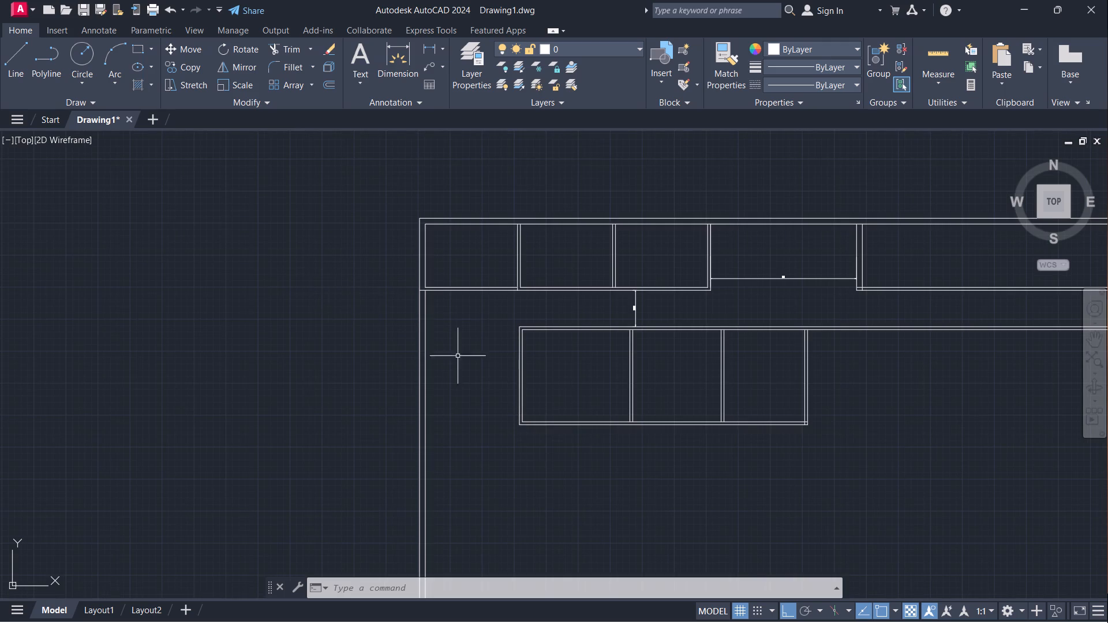
scroll(549, 430, up, 2)
middle_drag(452, 458, 469, 431)
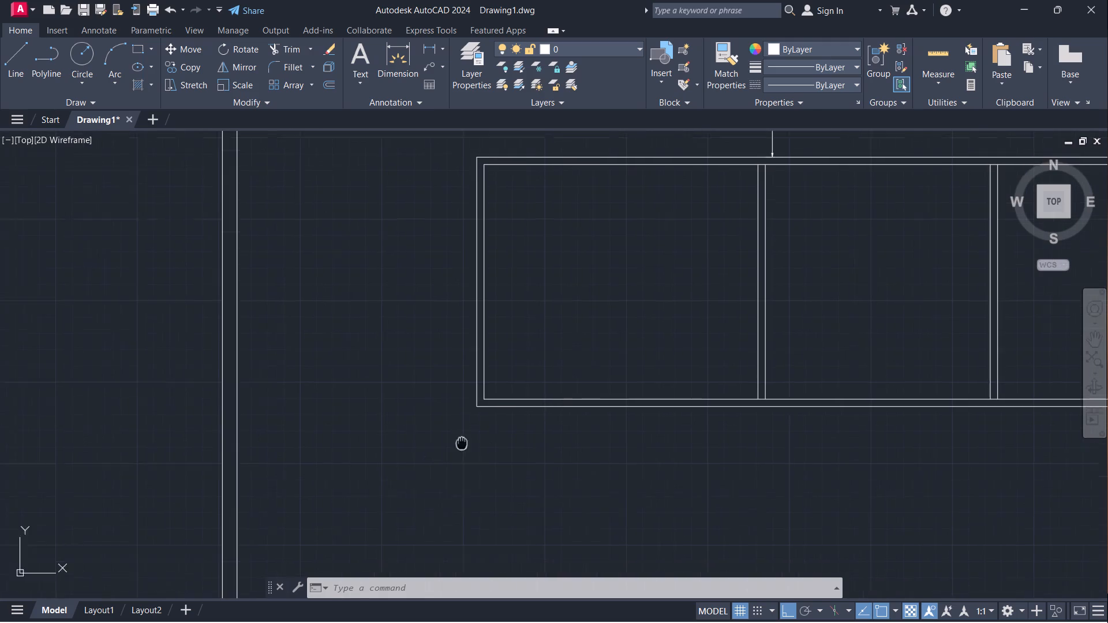
middle_drag(469, 431, 470, 429)
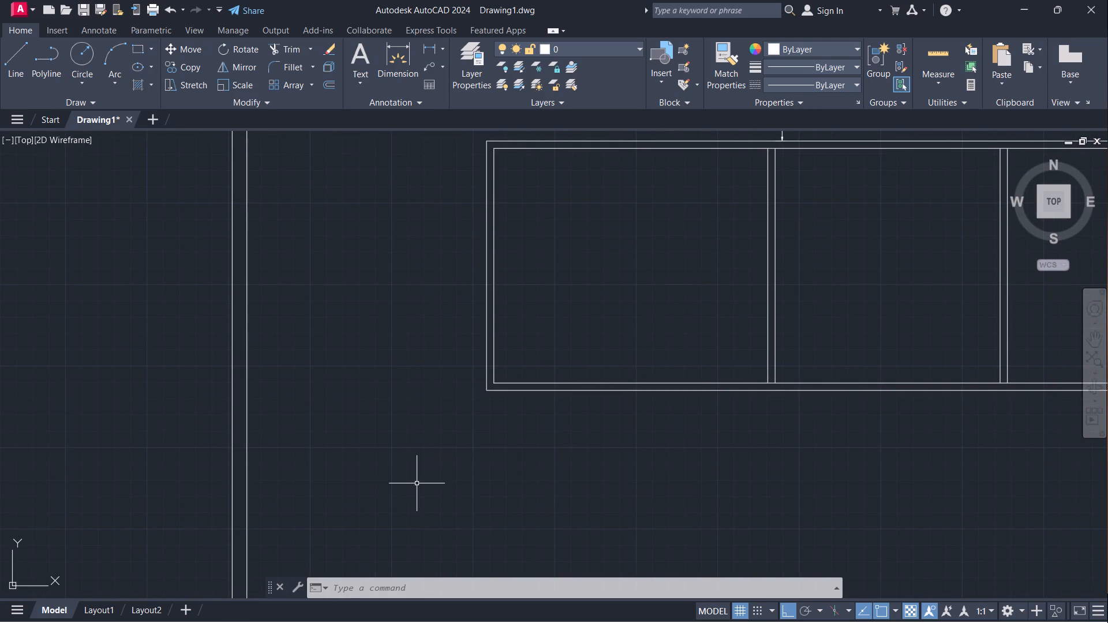
key(l)
key(Return)
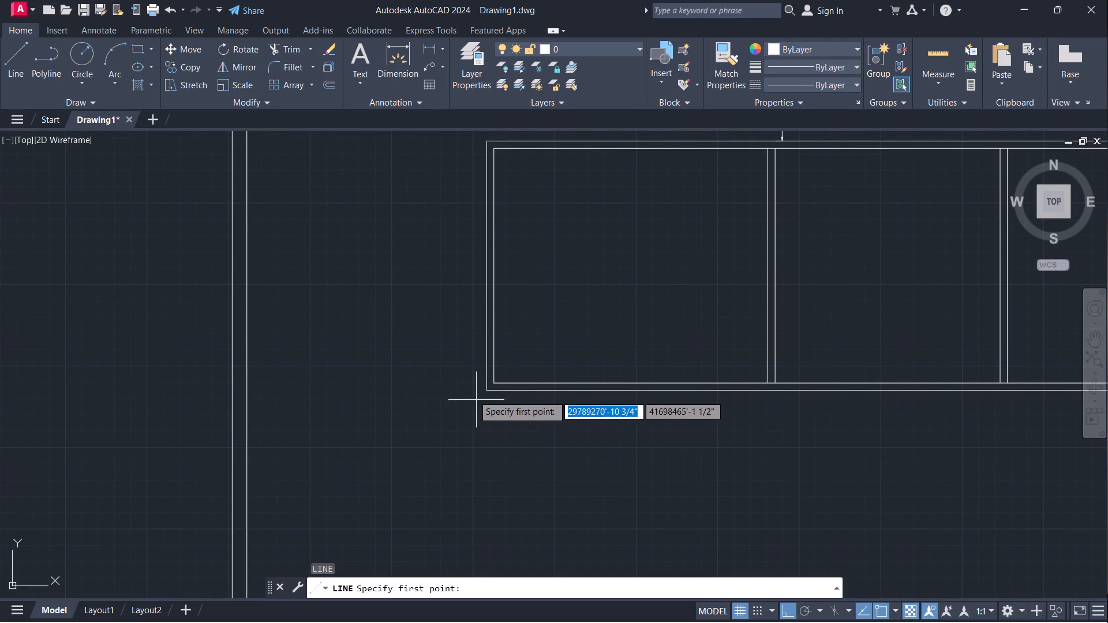
click(488, 389)
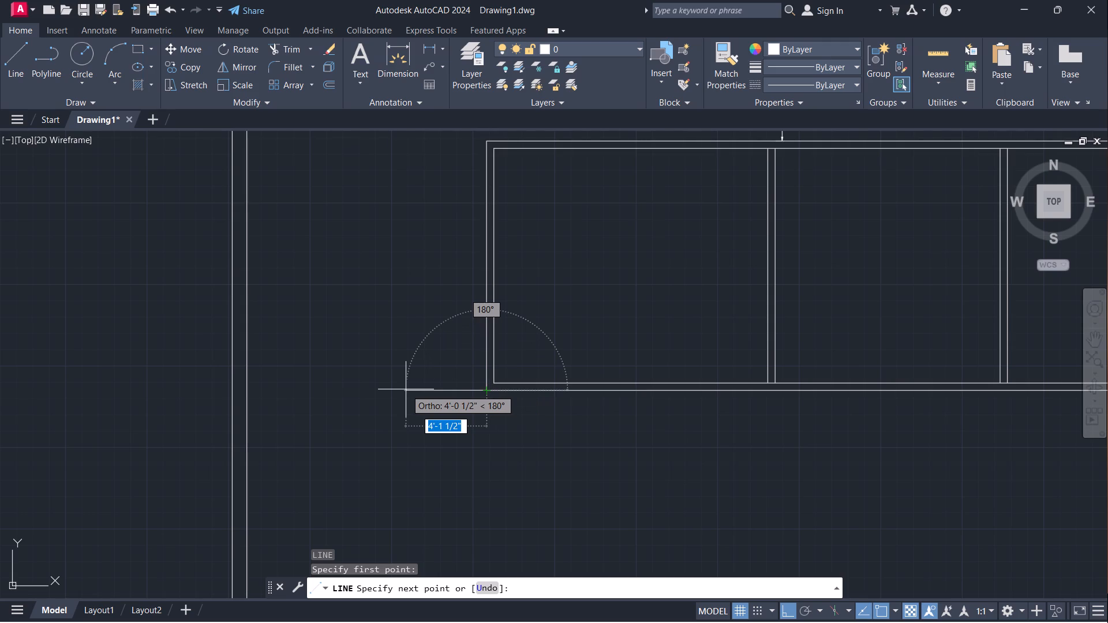
key(2)
key(apostrophe)
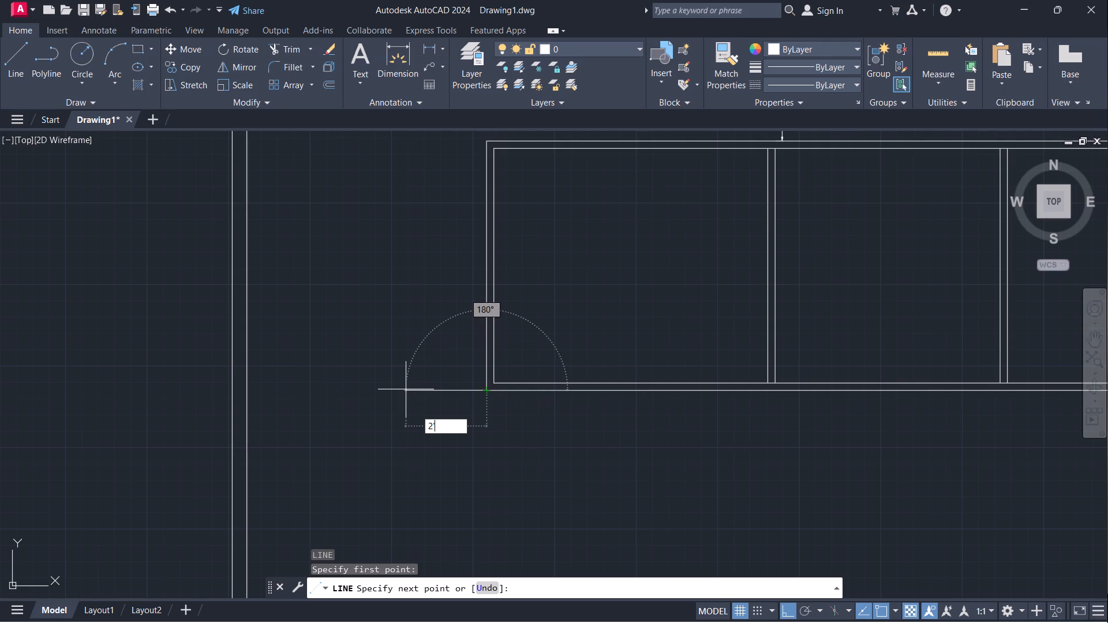
key(6)
key(shift+quotedbl)
key(Return)
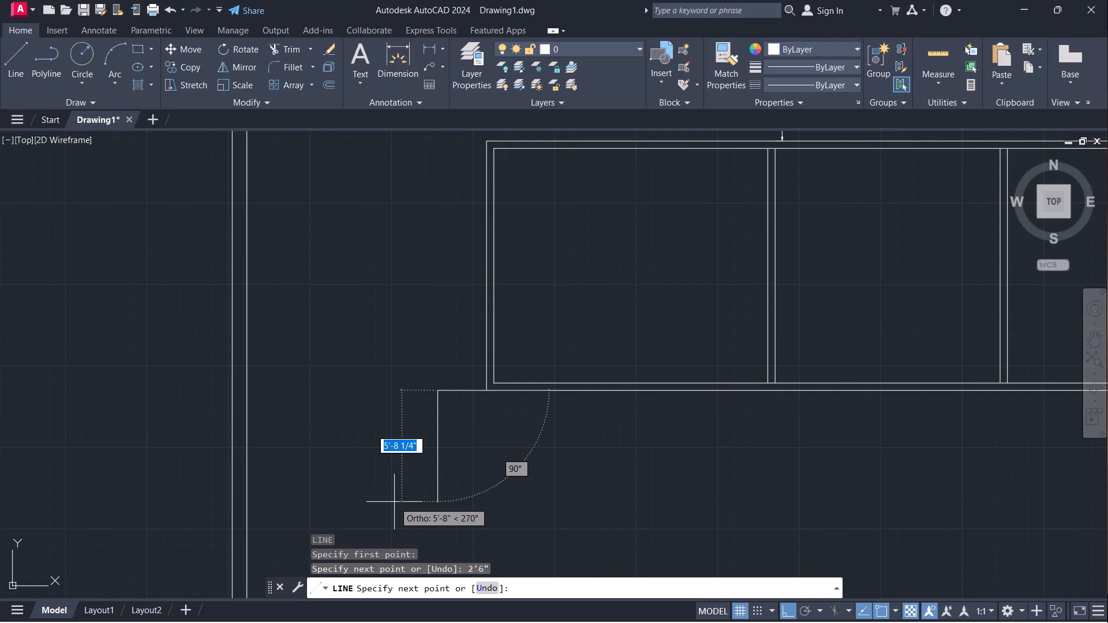
scroll(437, 493, down, 2)
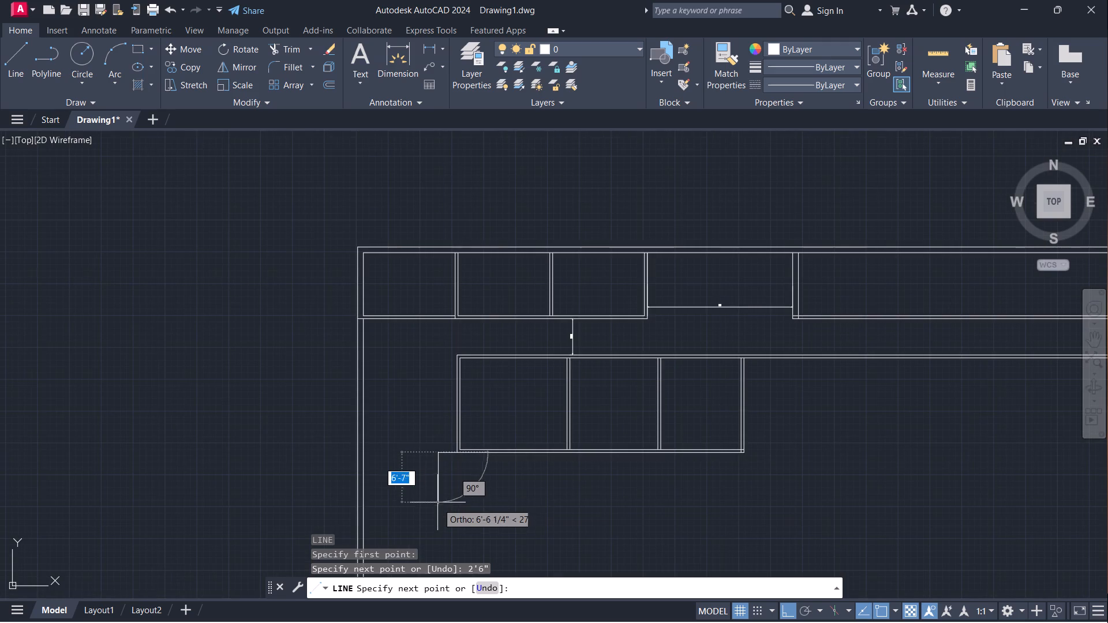
middle_drag(437, 505, 473, 378)
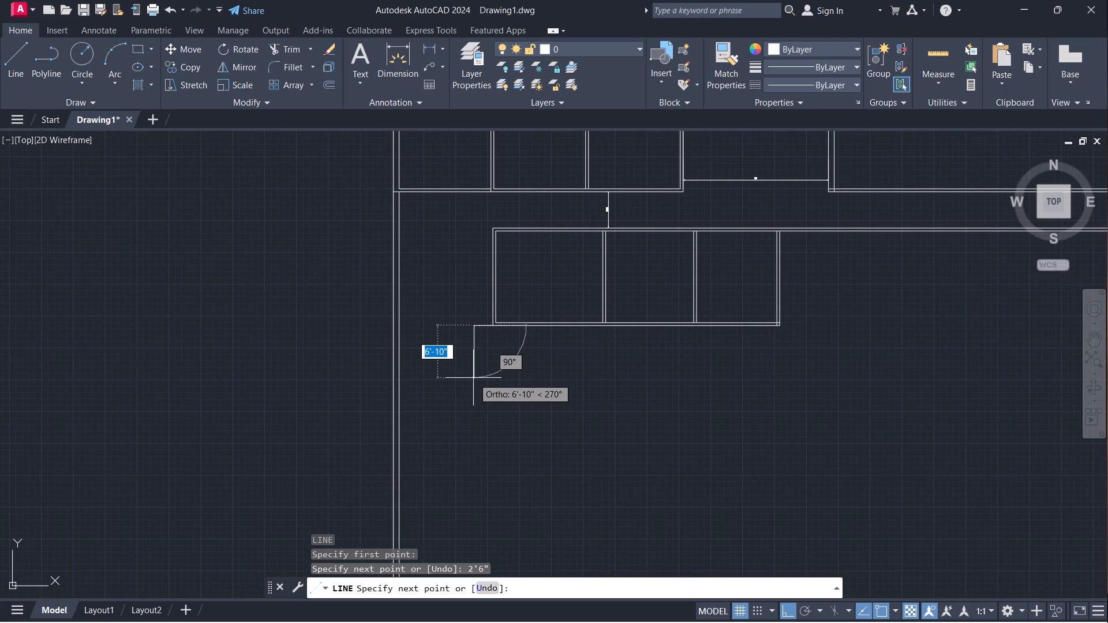
key(space)
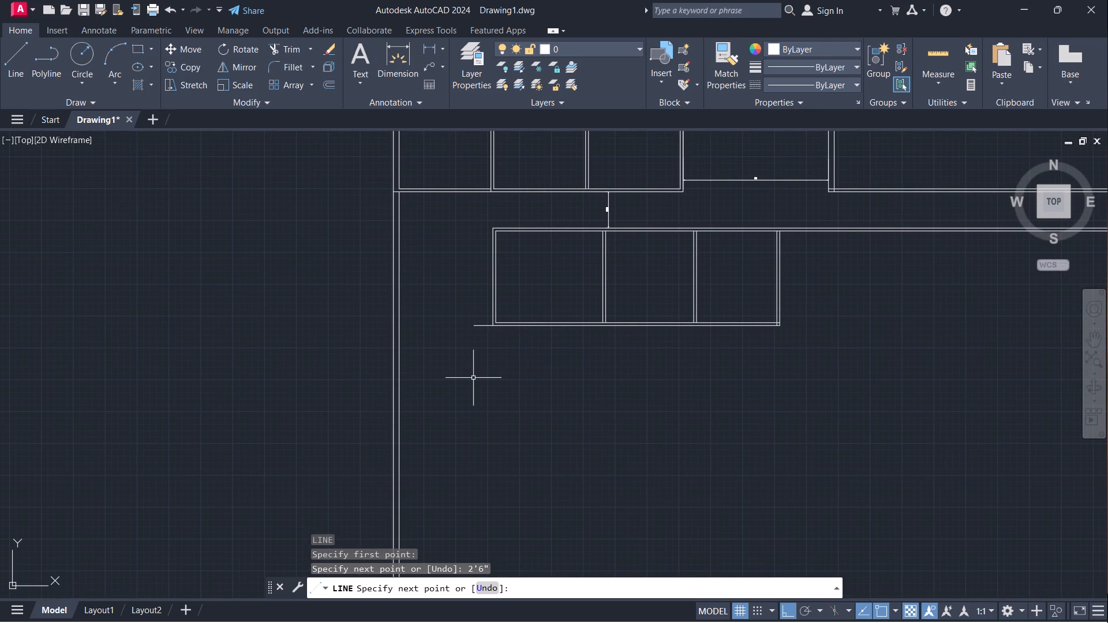
Place a vertical construction line through the left end of the 2'6" line.
text(XL)
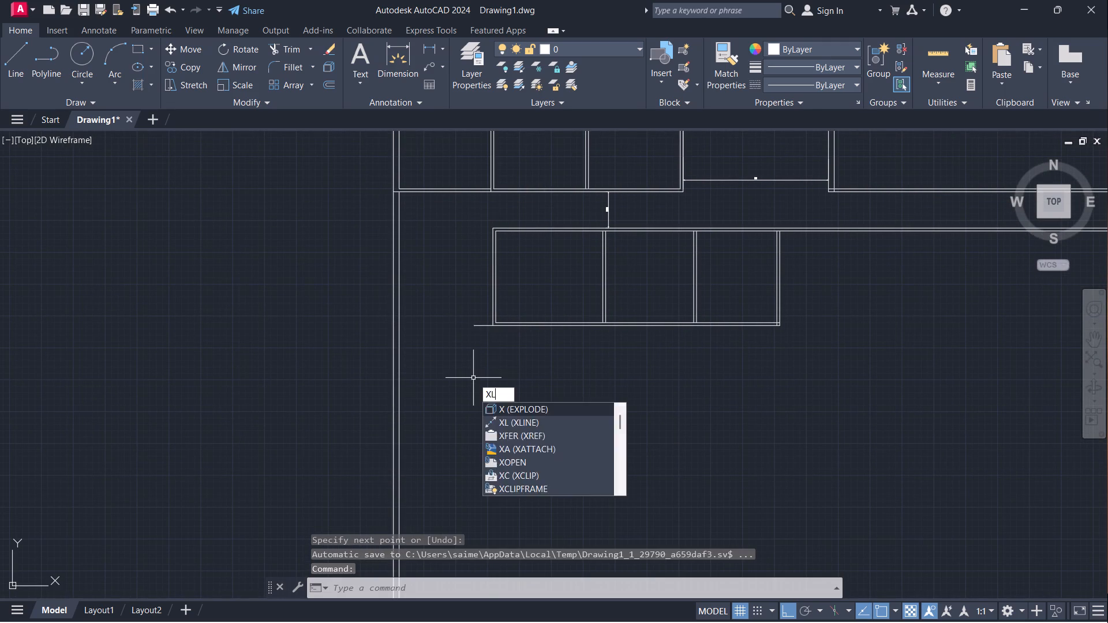
key(Return)
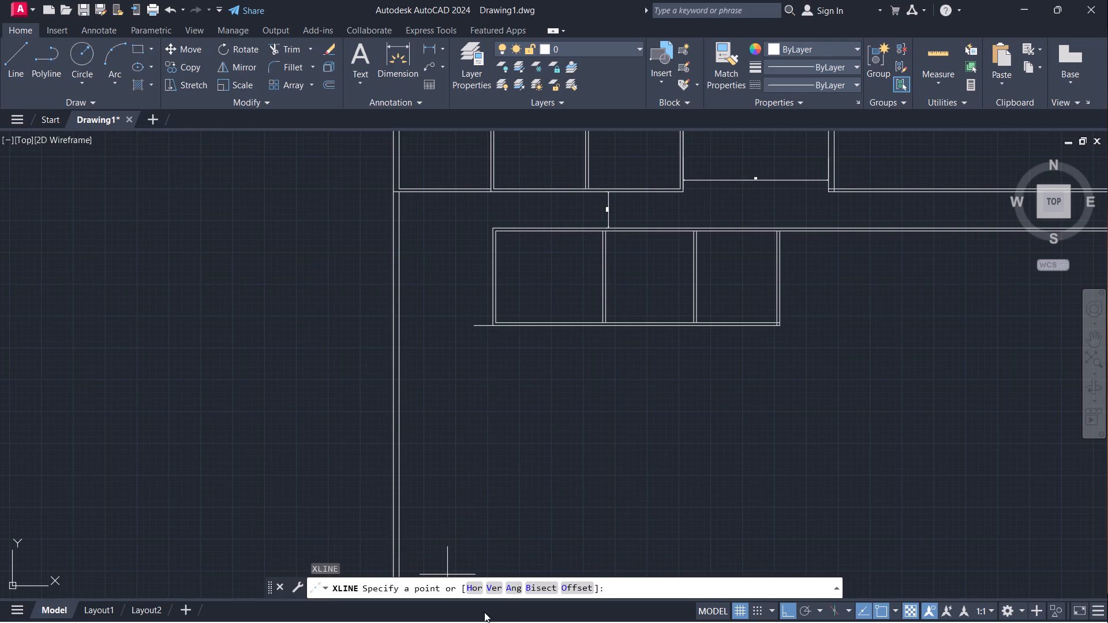
click(494, 584)
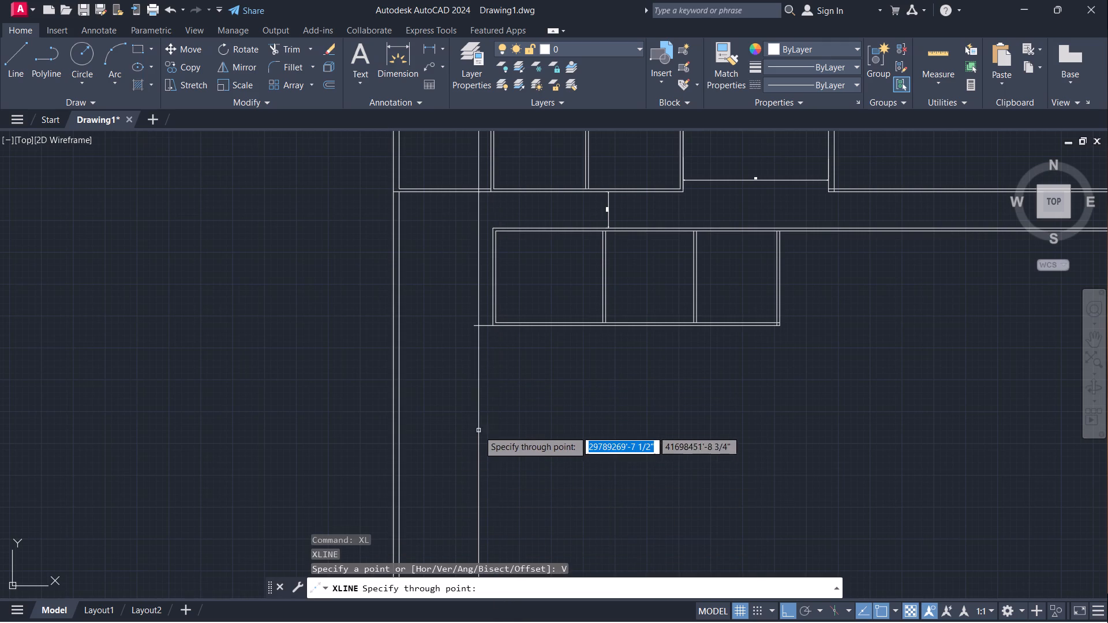
scroll(462, 311, up, 4)
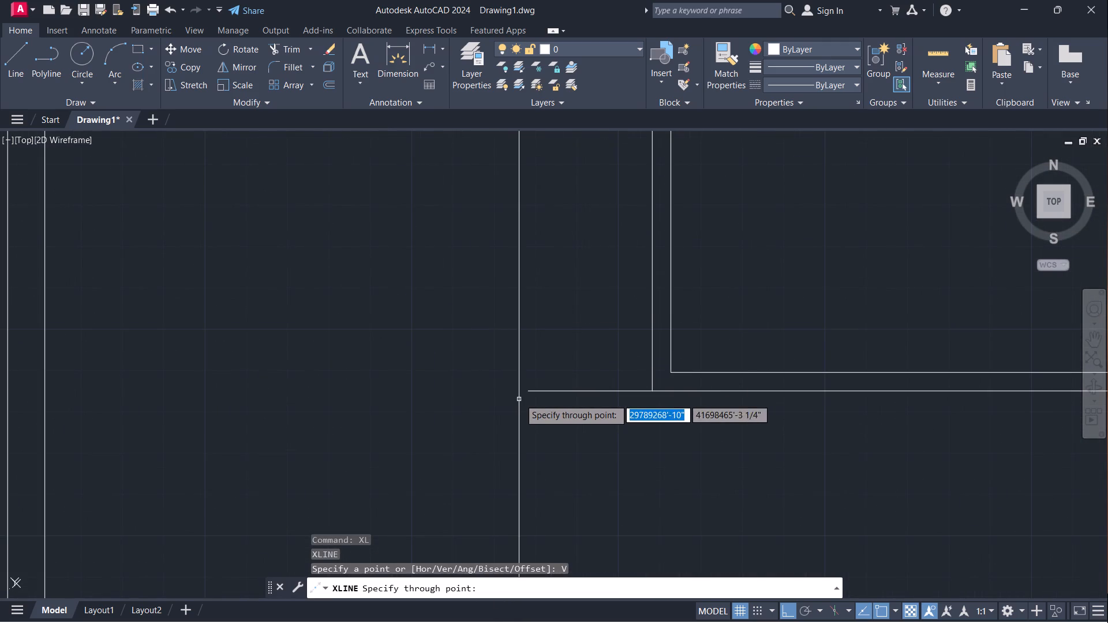
click(527, 389)
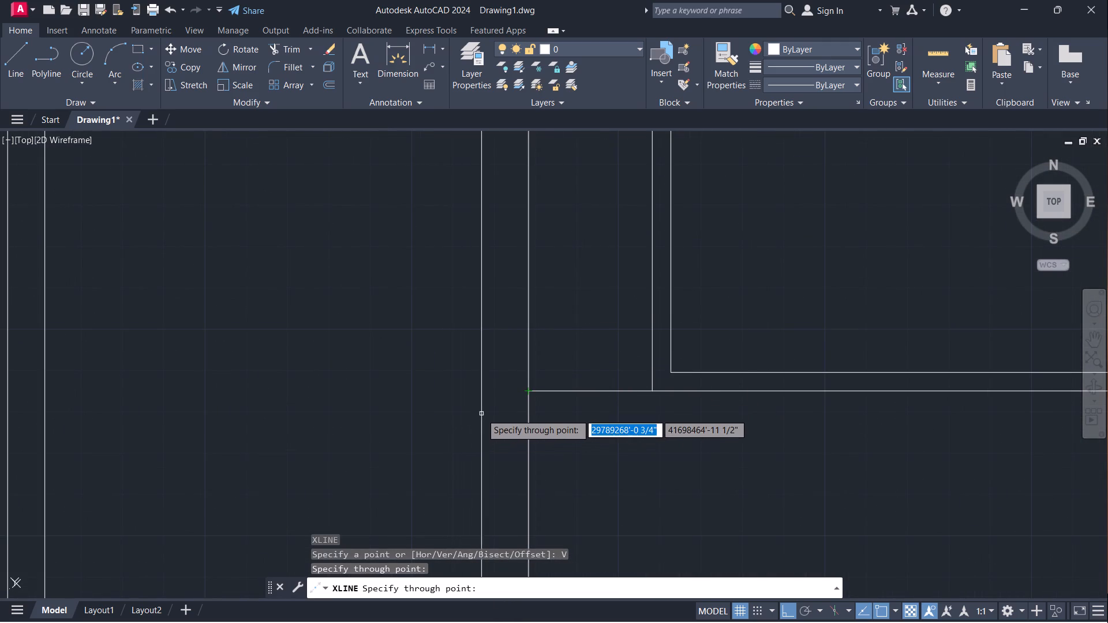
scroll(481, 414, down, 2)
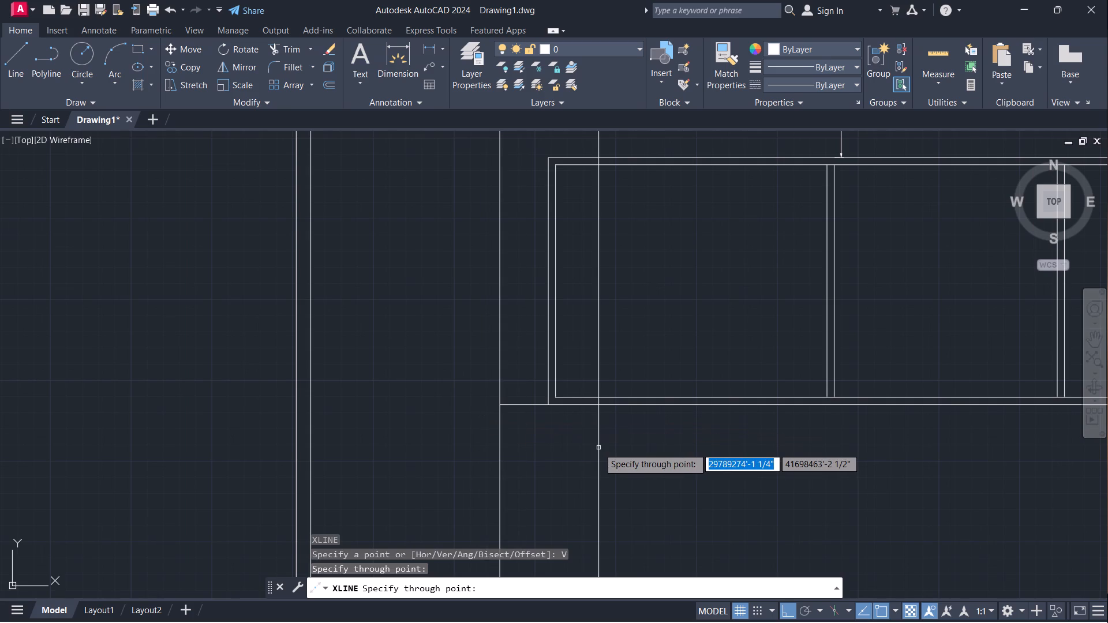
scroll(441, 417, down, 2)
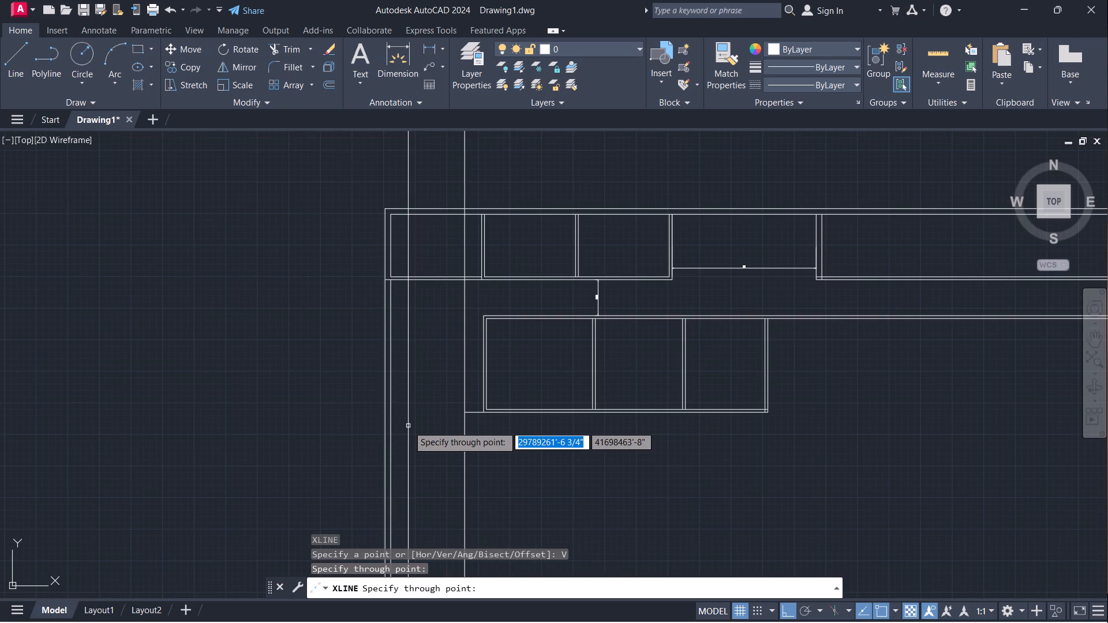
scroll(461, 417, up, 3)
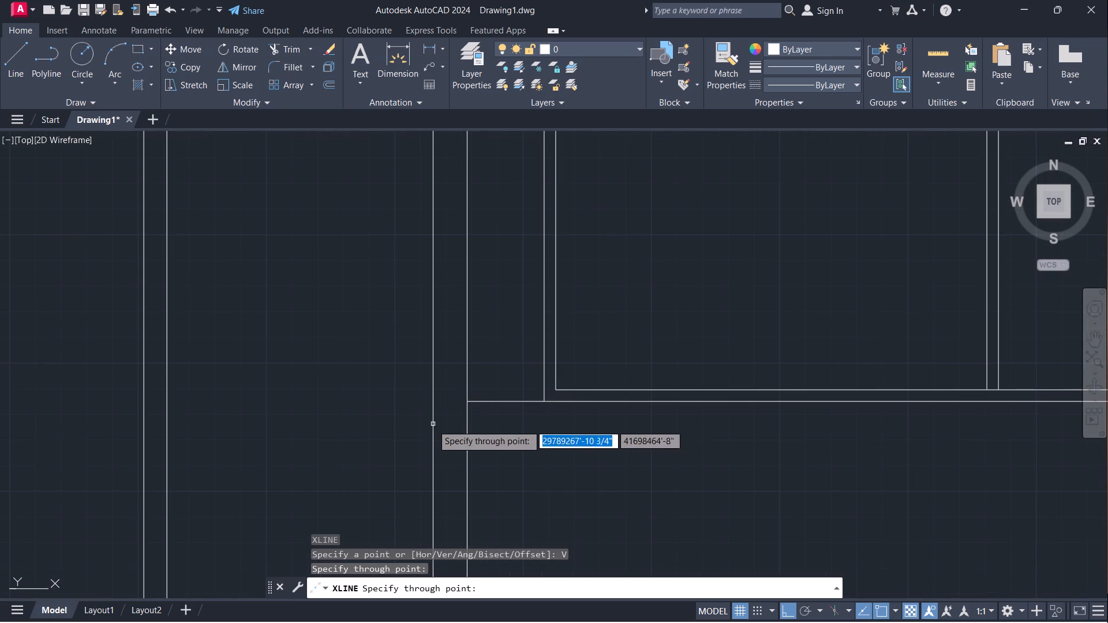
key(space)
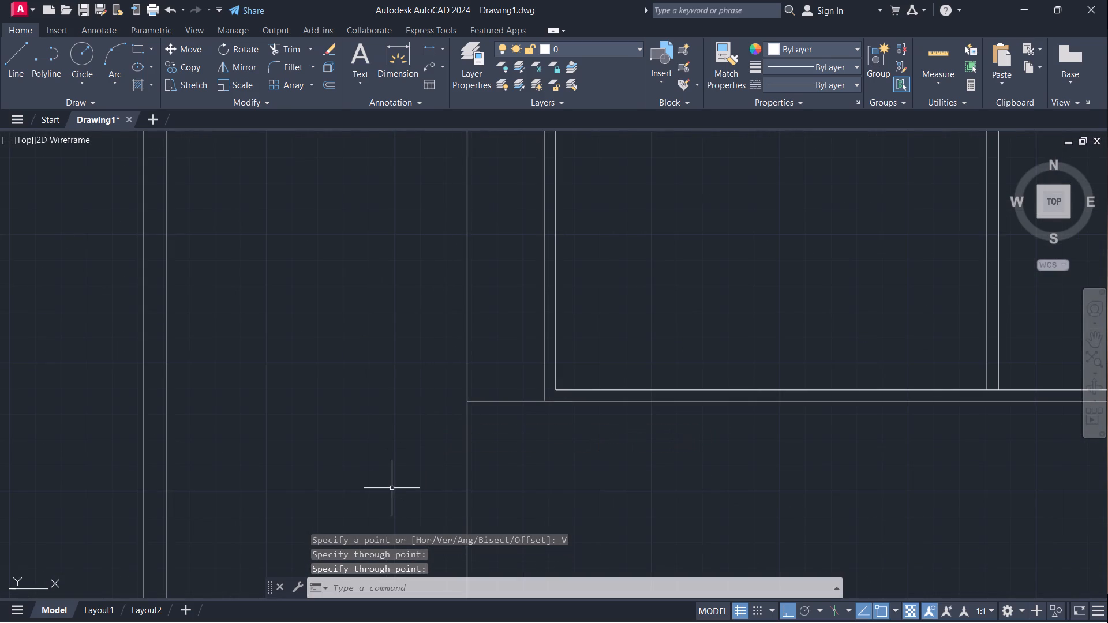
Trim away the part of the vertical construction line above the 2'6" line.
text(TR)
key(Return)
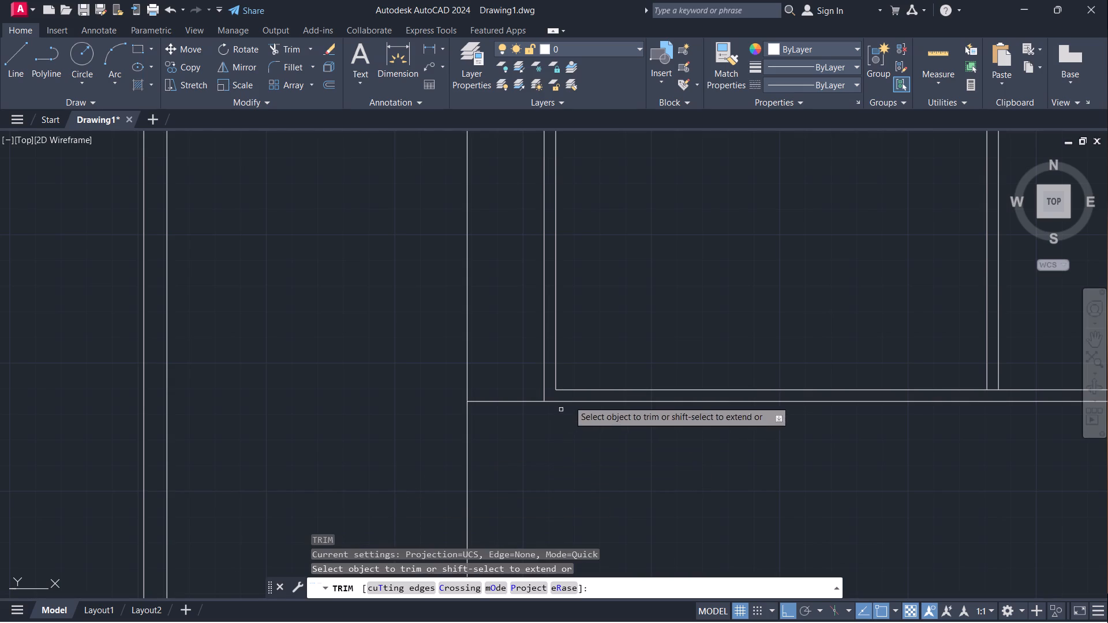
drag(482, 341, 452, 337)
scroll(452, 337, down, 1)
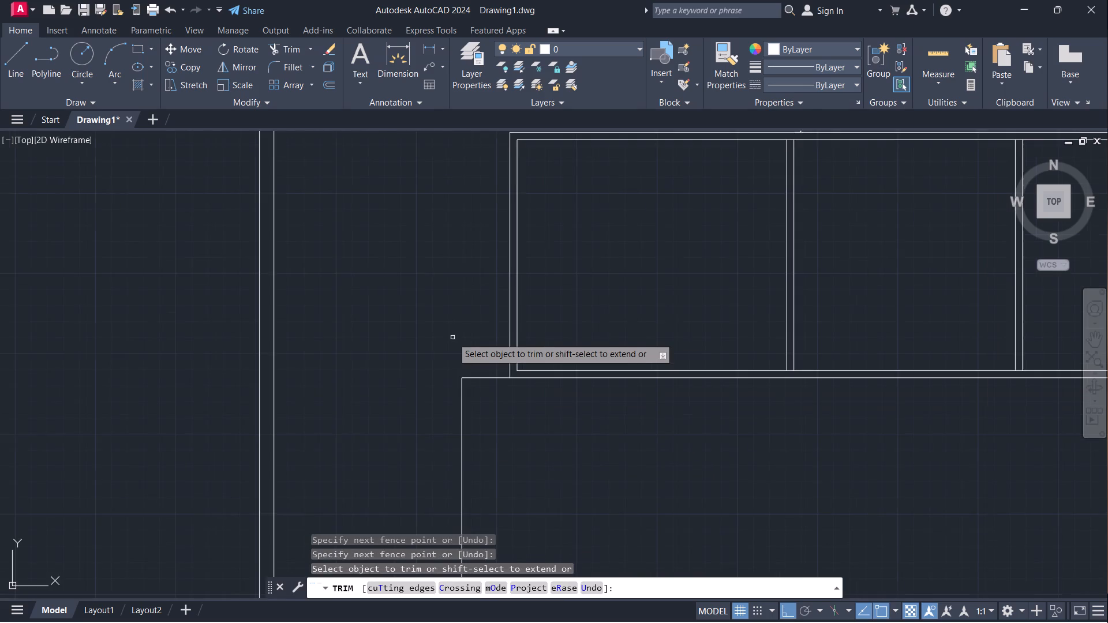
scroll(480, 317, down, 1)
middle_drag(586, 265, 548, 389)
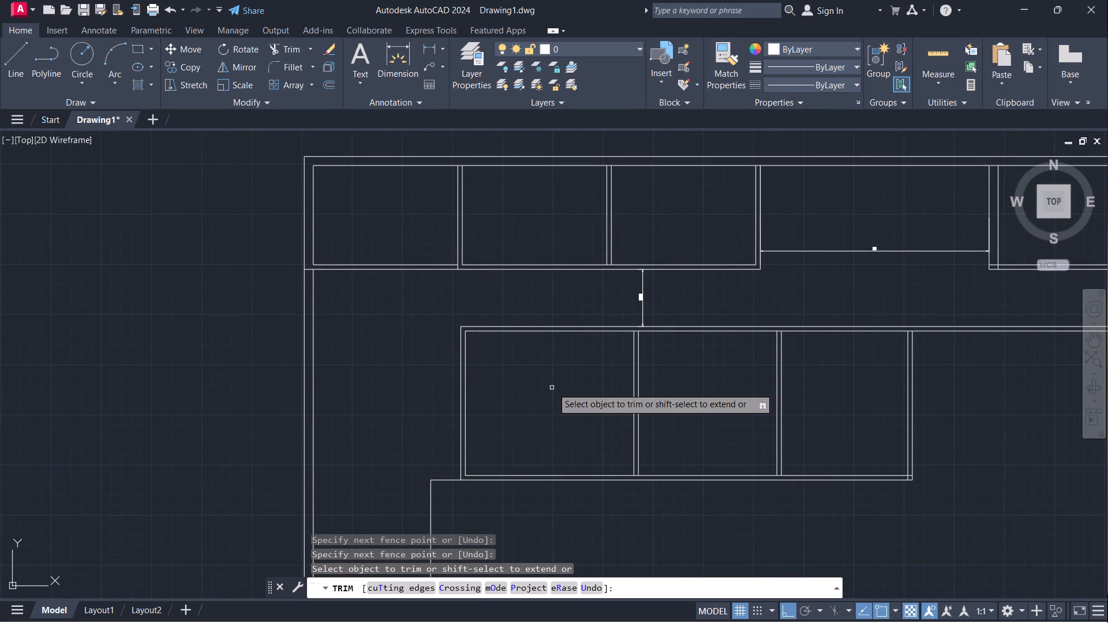
middle_drag(527, 487, 601, 373)
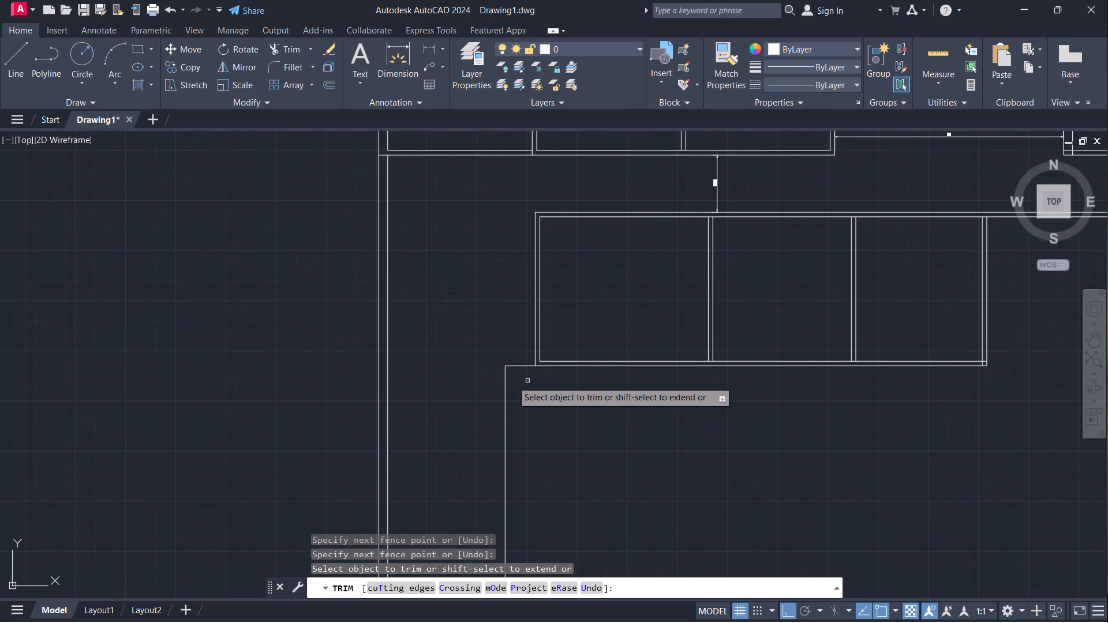
scroll(500, 381, up, 1)
scroll(540, 411, up, 1)
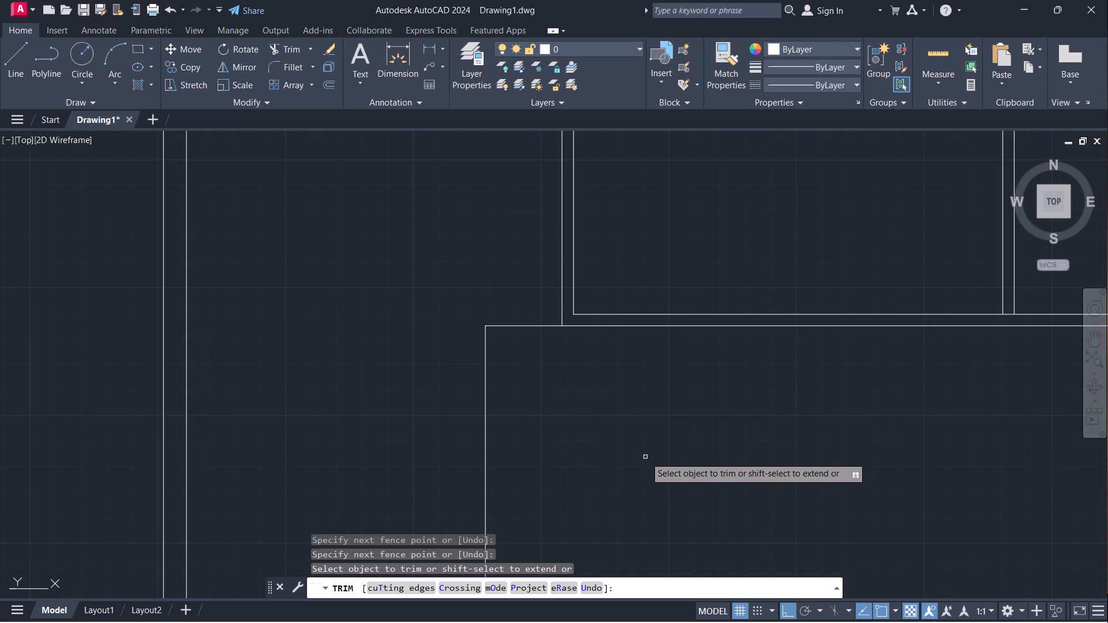
key(space)
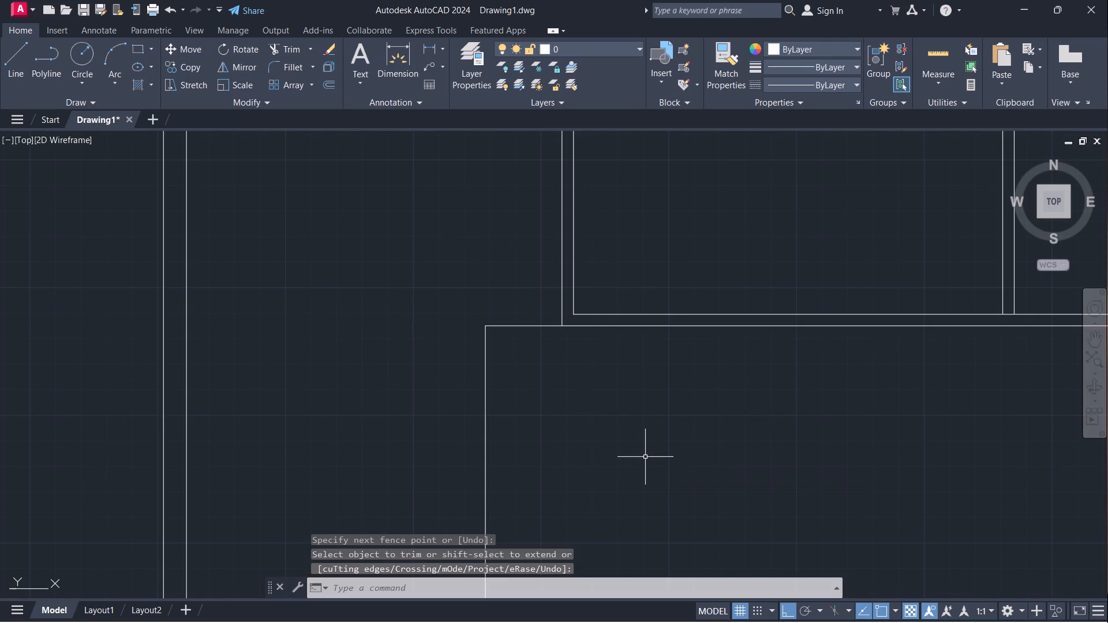
key(space)
key(Escape)
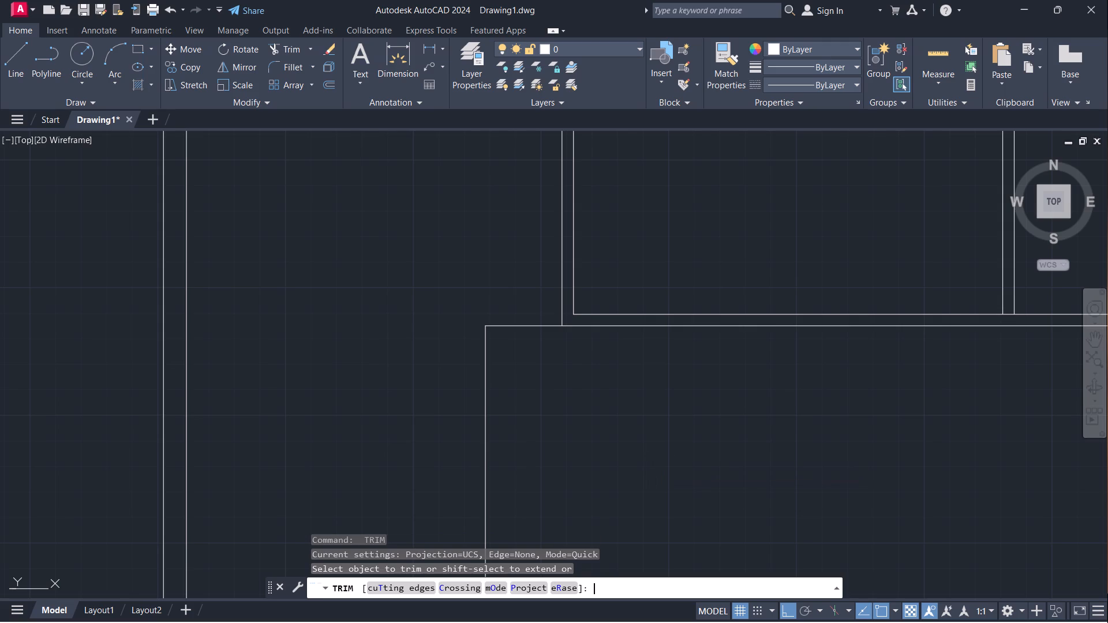
Offset the 2'6" line, the adjoining lower wall line and the new vertical line 4.5" toward the inside of the new room.
key(o)
key(Return)
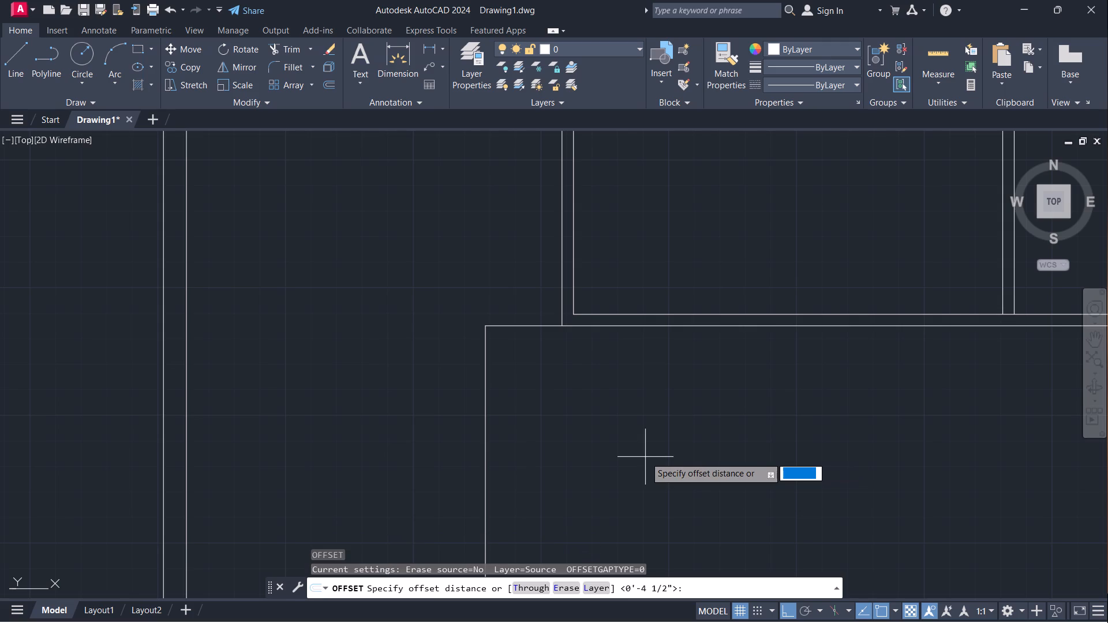
key(4)
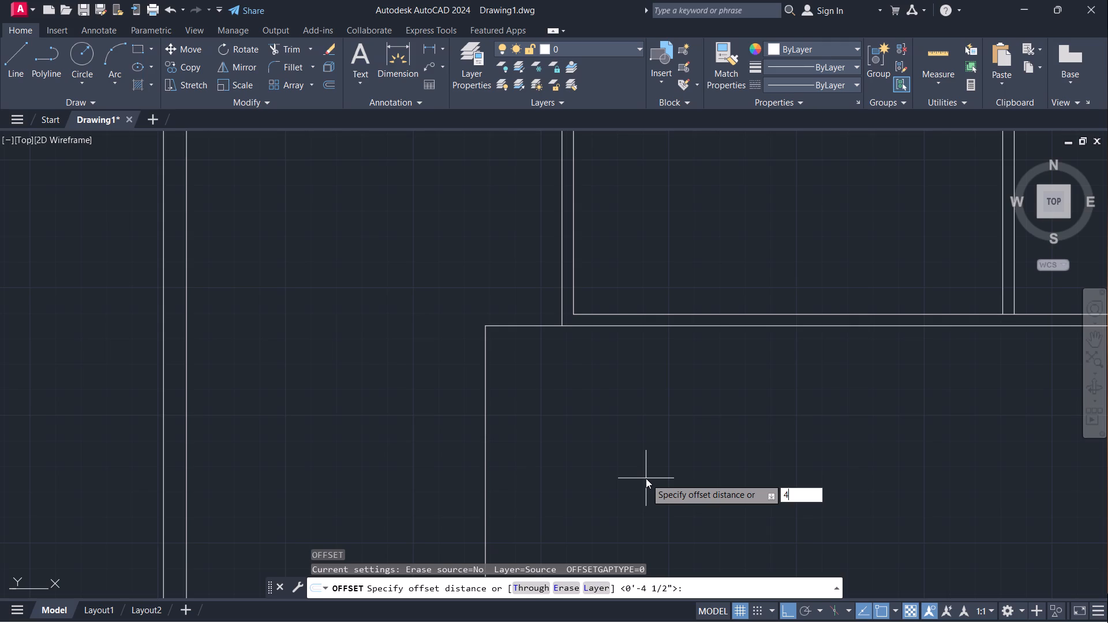
text(.5)
key(shift+quotedbl)
key(Return)
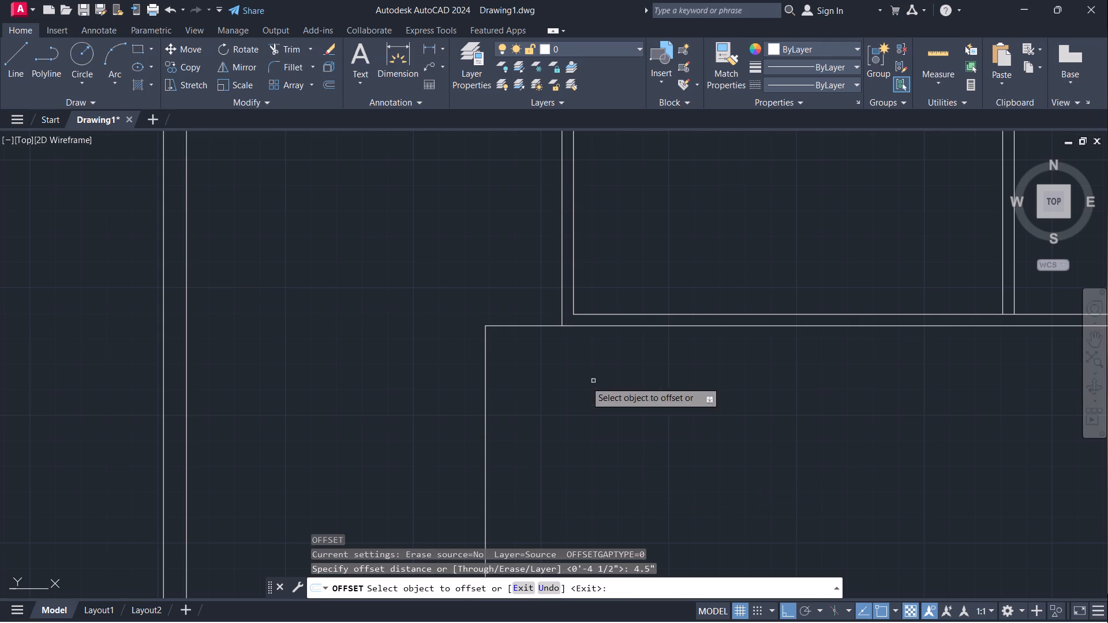
click(533, 326)
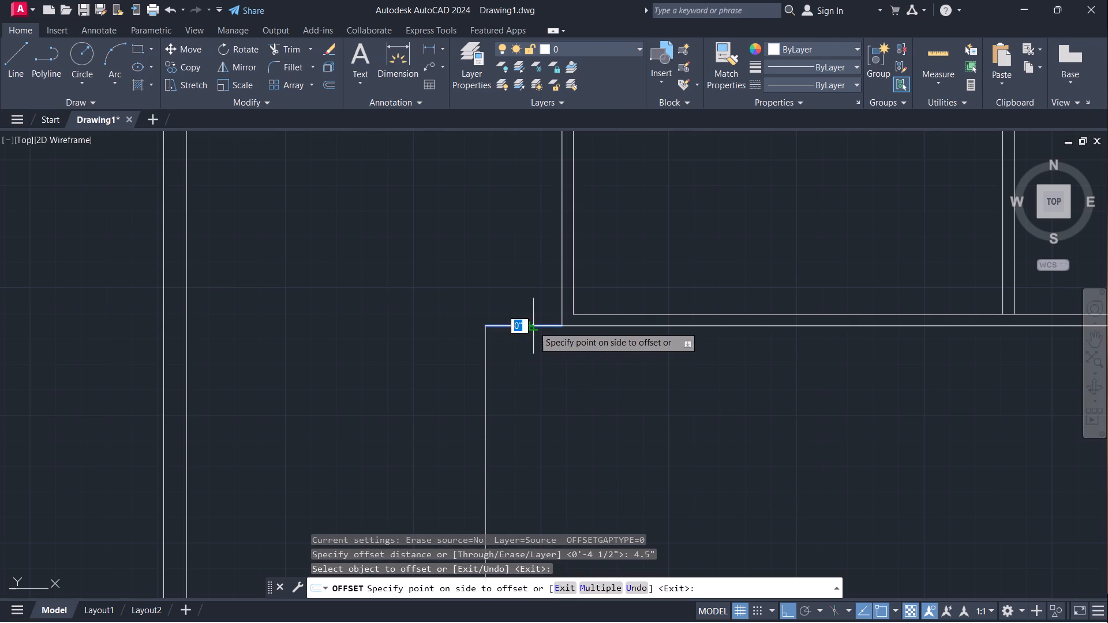
click(594, 376)
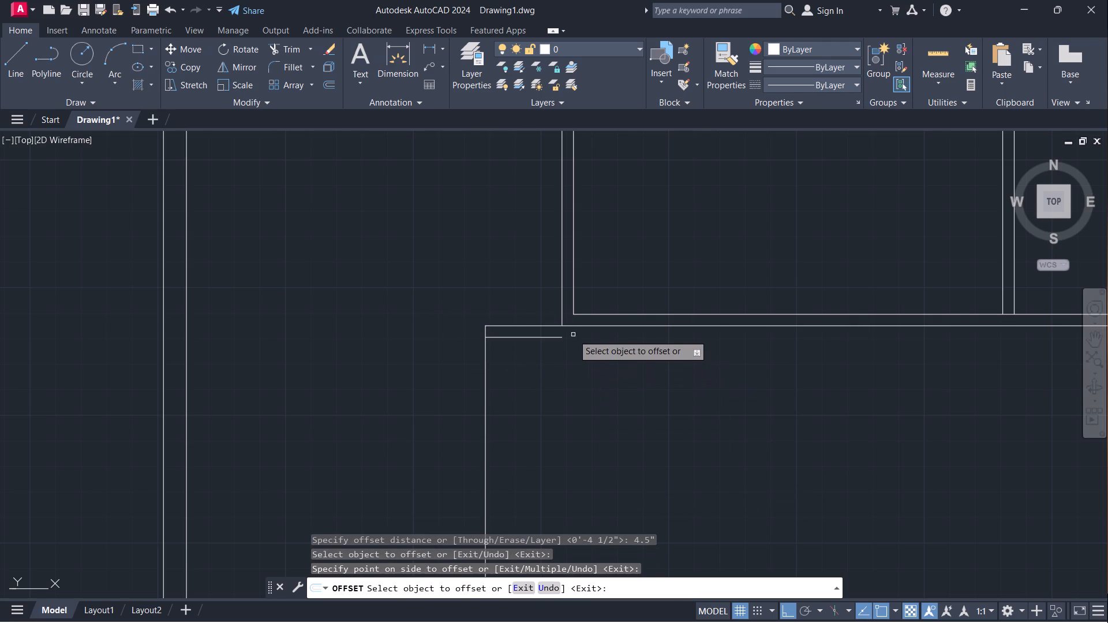
click(583, 327)
click(578, 371)
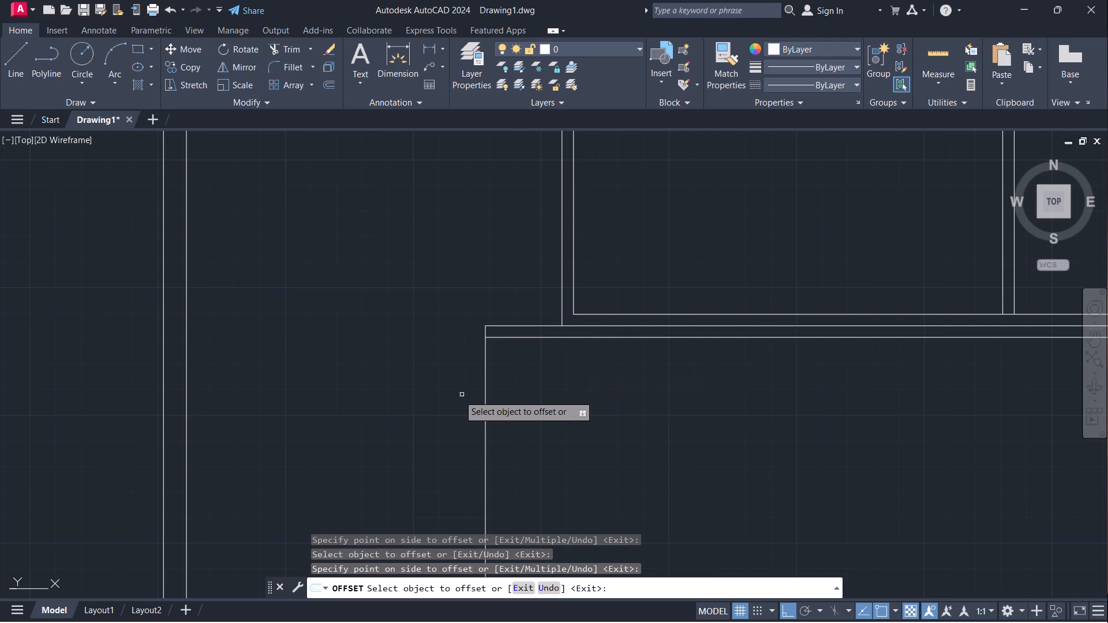
click(486, 379)
click(556, 377)
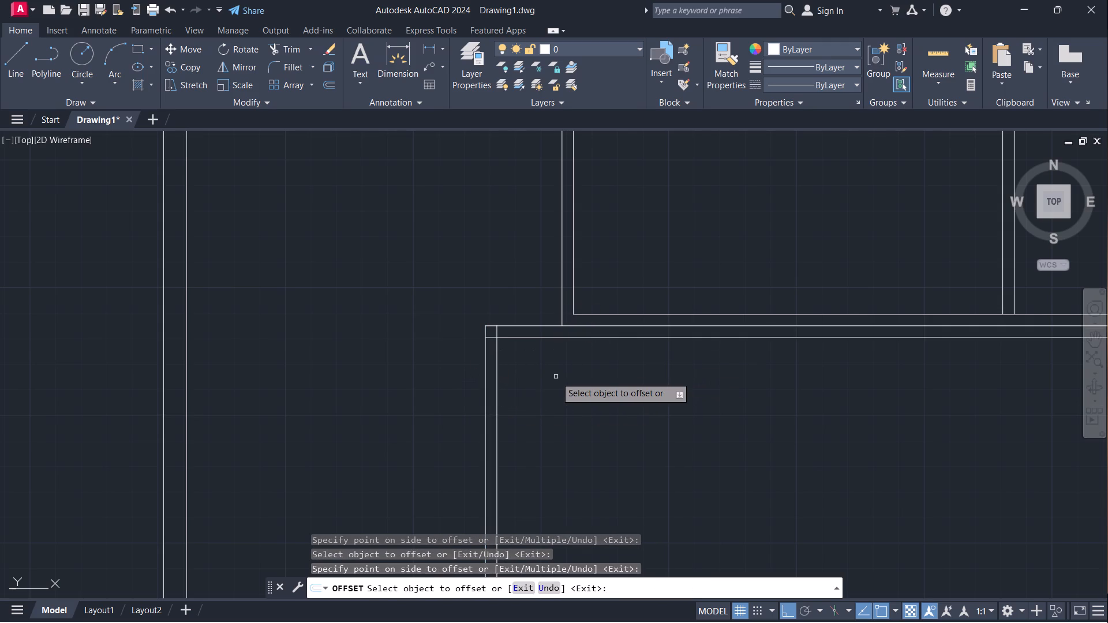
key(space)
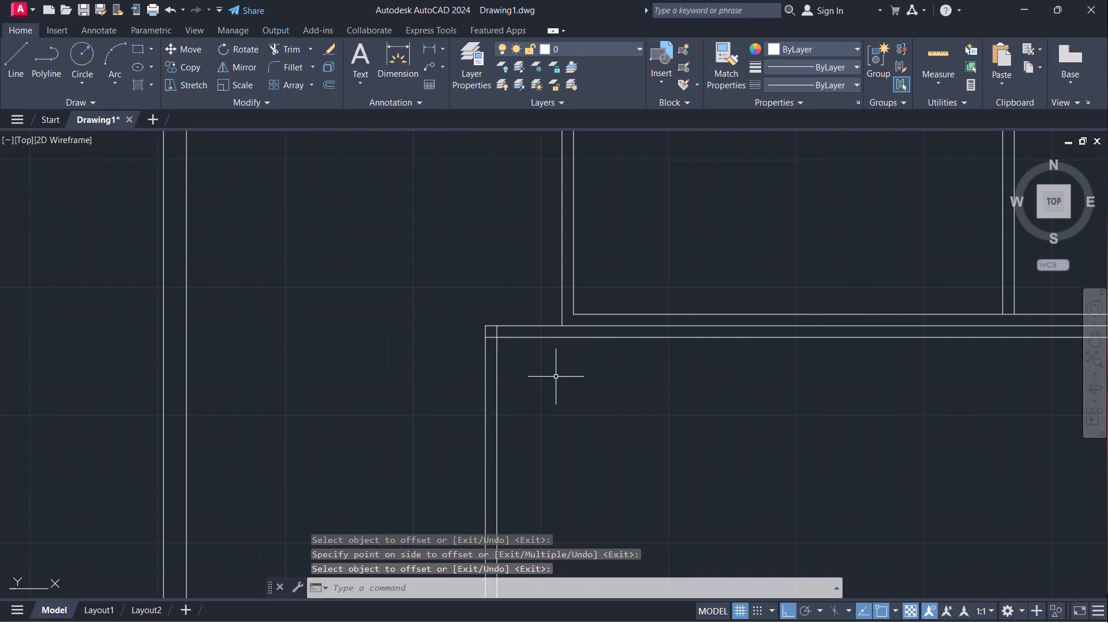
Trim the overlapping inner line ends at the new room's top-left corner to leave a clean wall corner.
text(TR)
key(Return)
scroll(525, 335, up, 4)
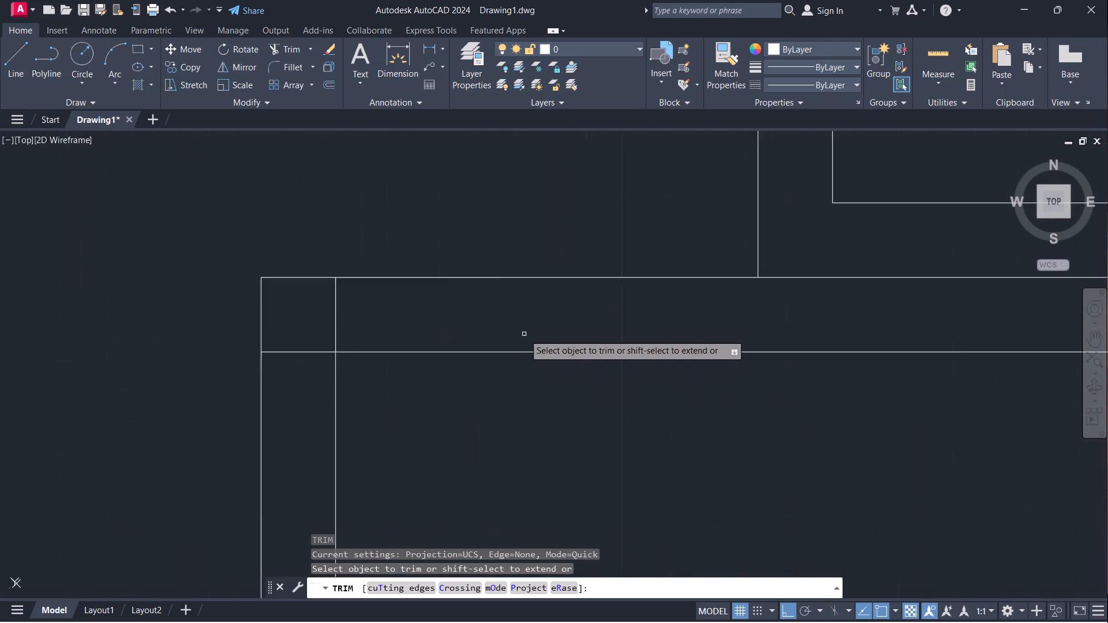
scroll(524, 334, up, 1)
drag(246, 289, 171, 404)
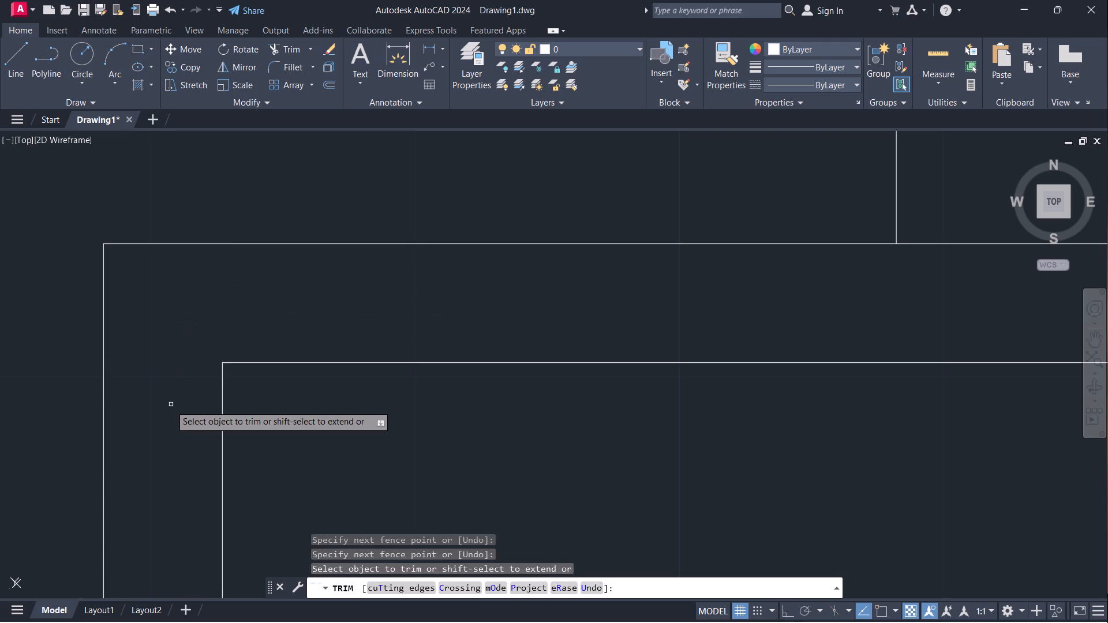
scroll(189, 393, down, 4)
middle_drag(425, 479, 488, 382)
key(space)
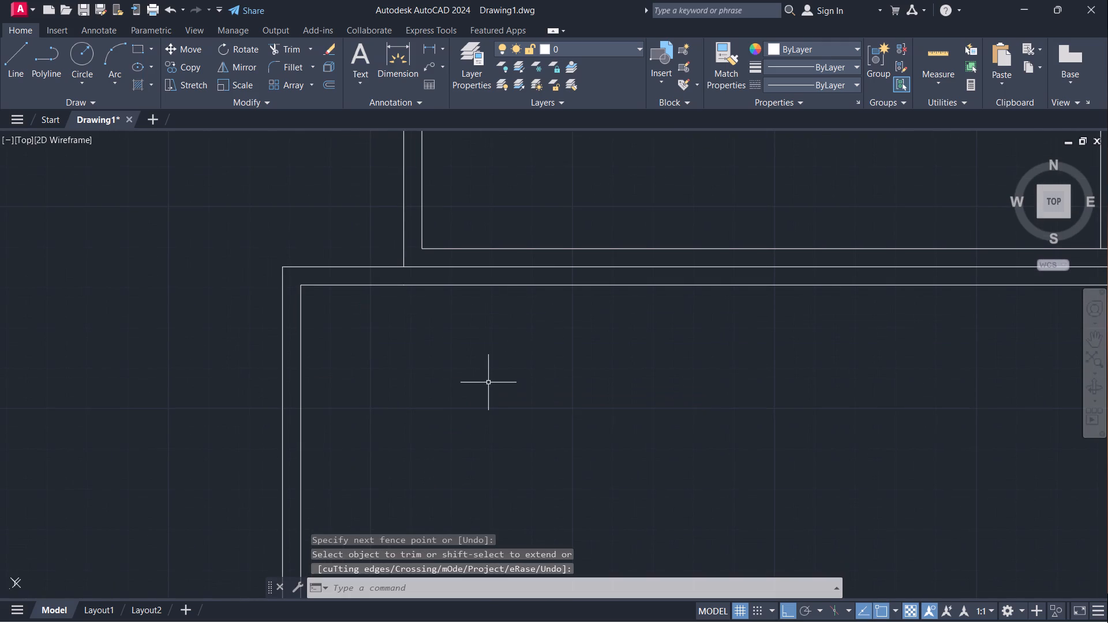
key(space)
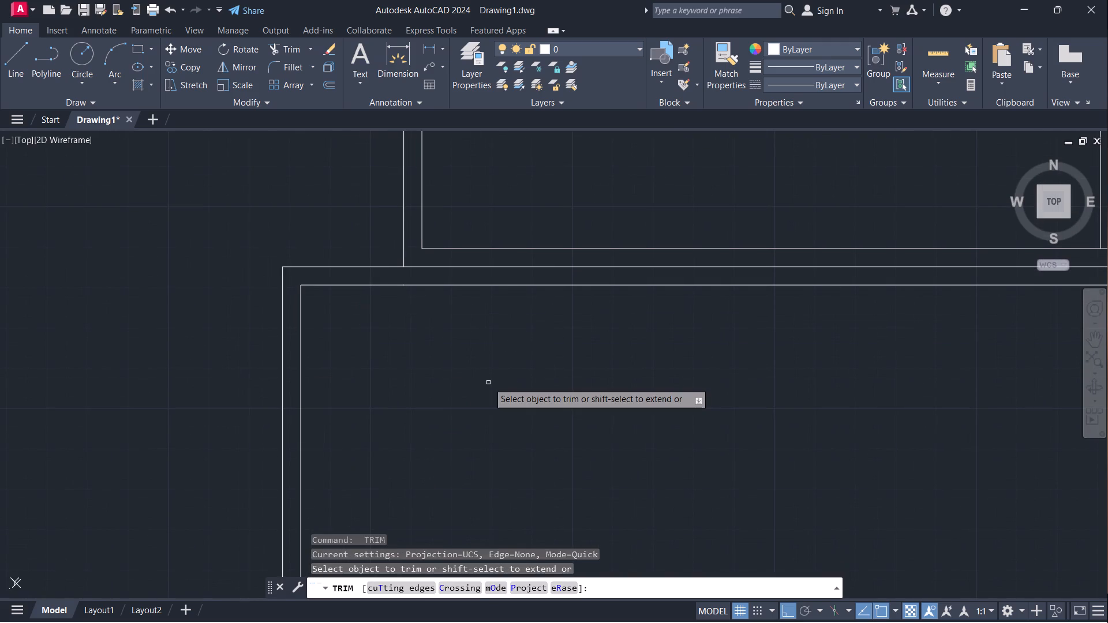
key(Escape)
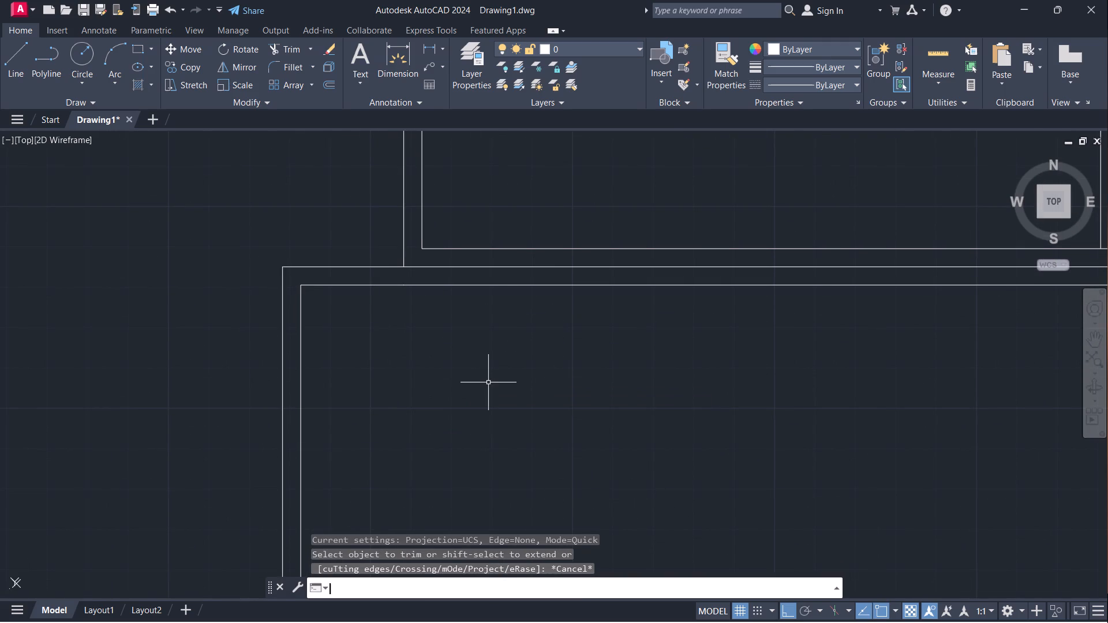
Offset the inner face of the new room's left wall 12'3" to the right.
scroll(488, 382, down, 1)
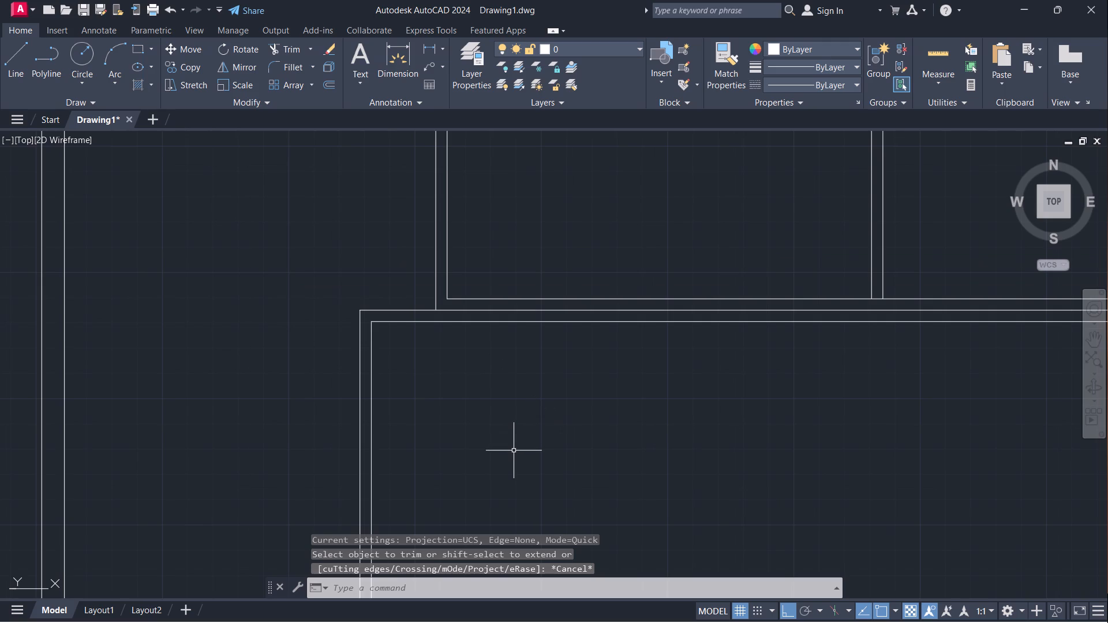
middle_drag(511, 452, 474, 369)
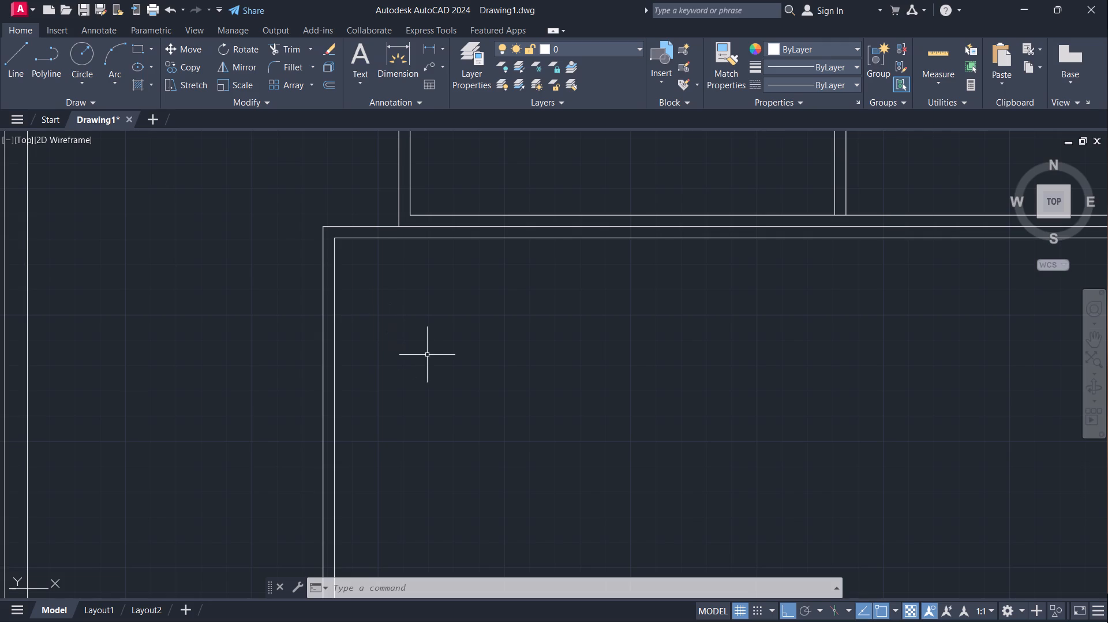
key(o)
key(Return)
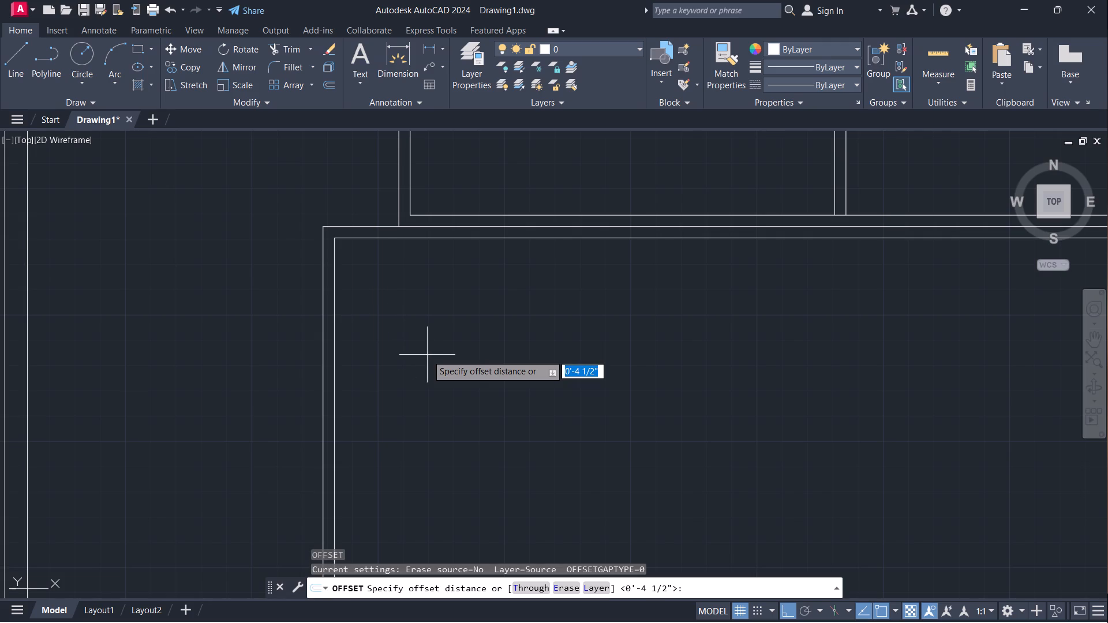
text(12)
key(apostrophe)
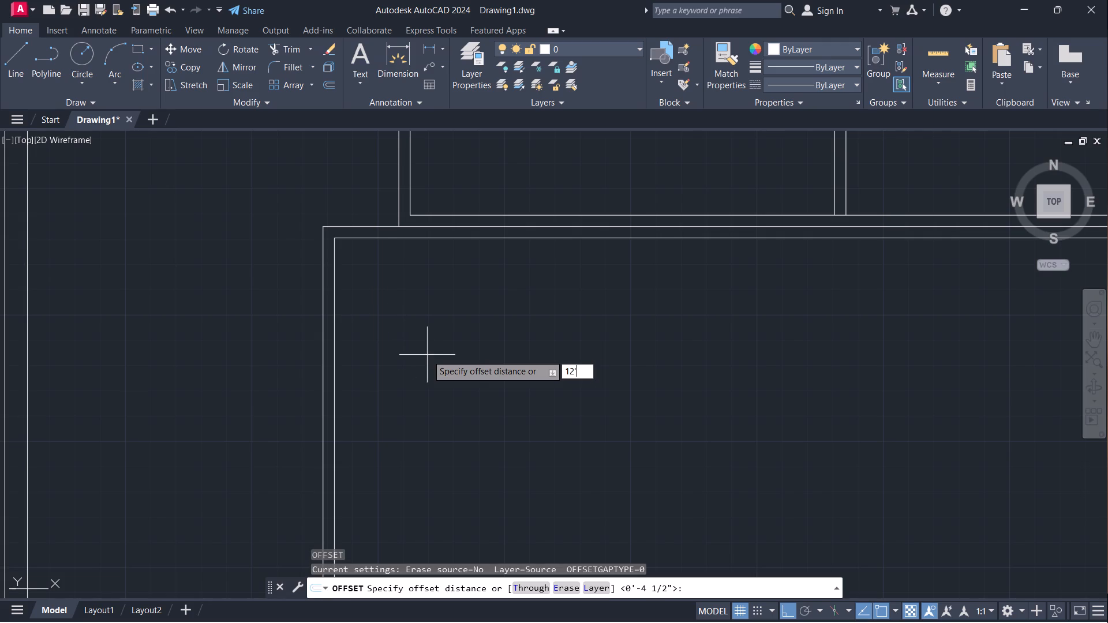
key(3)
key(shift+quotedbl)
key(Return)
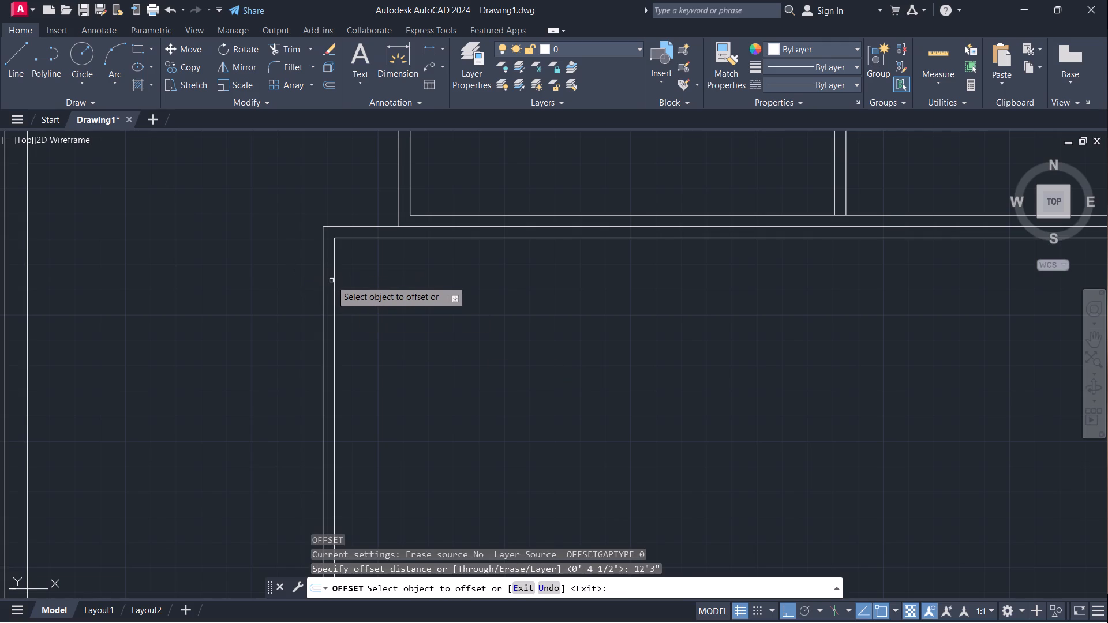
click(336, 277)
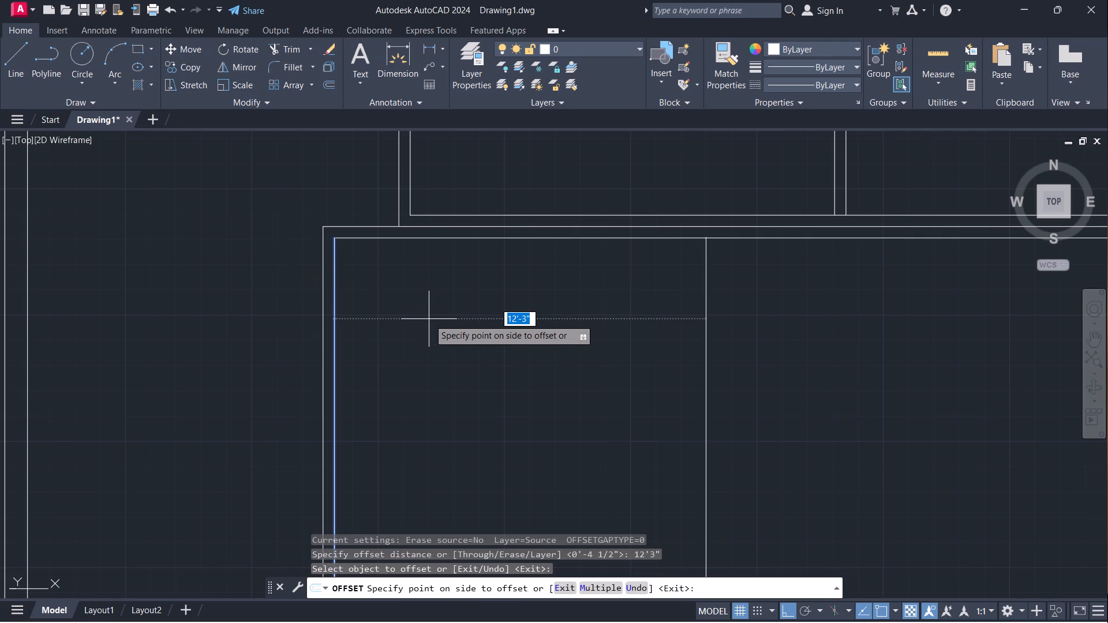
click(429, 319)
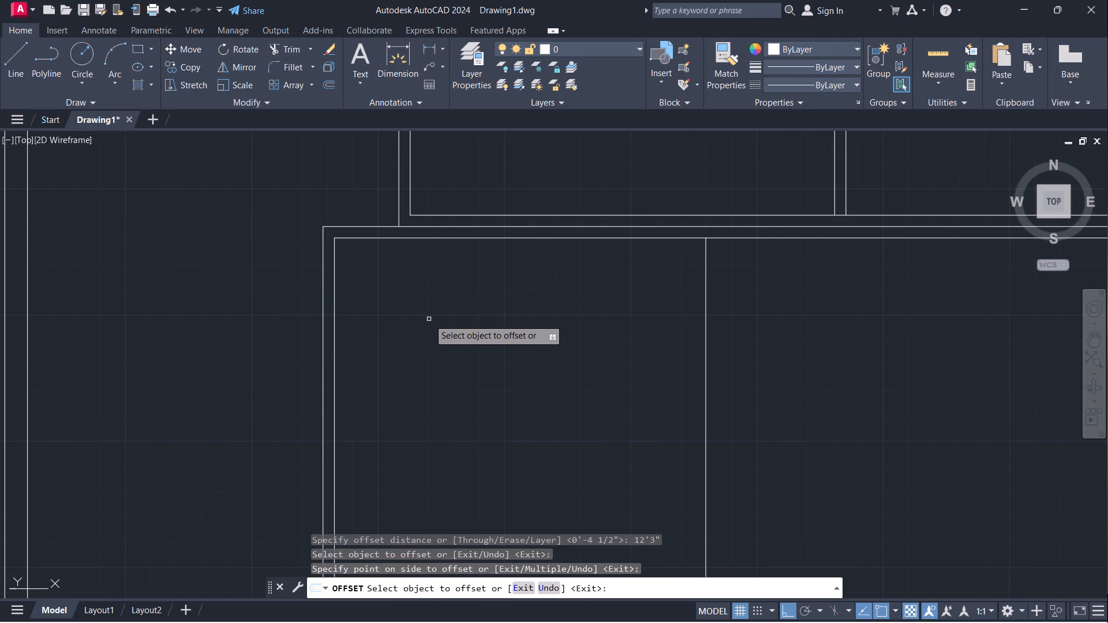
key(space)
Offset the new vertical room line 4.5" to the right to form the partition.
key(space)
key(4)
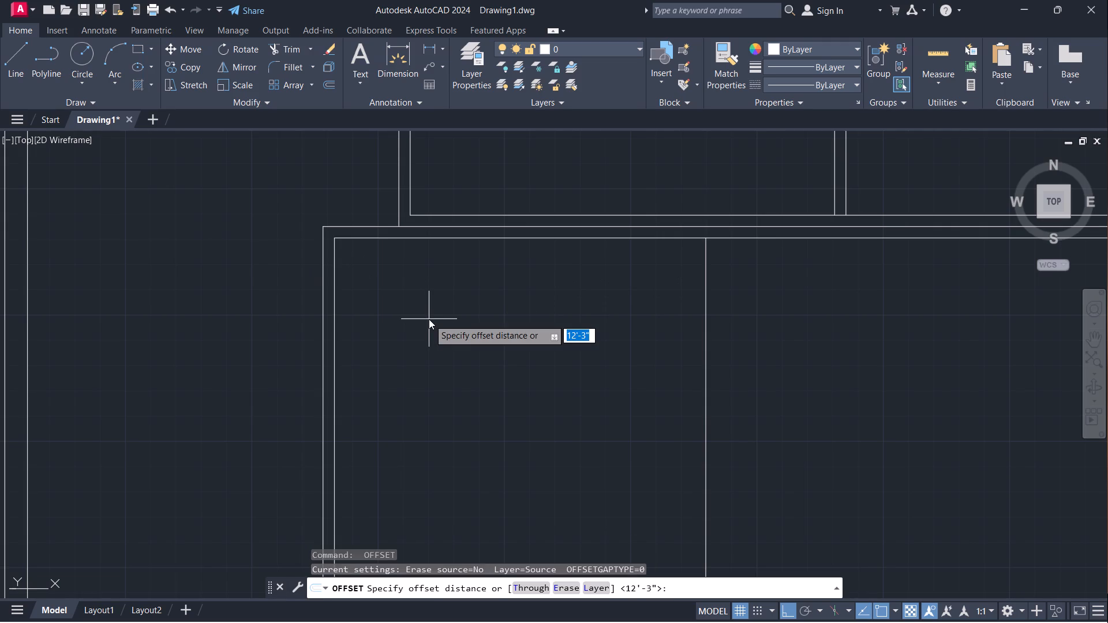
text(.5)
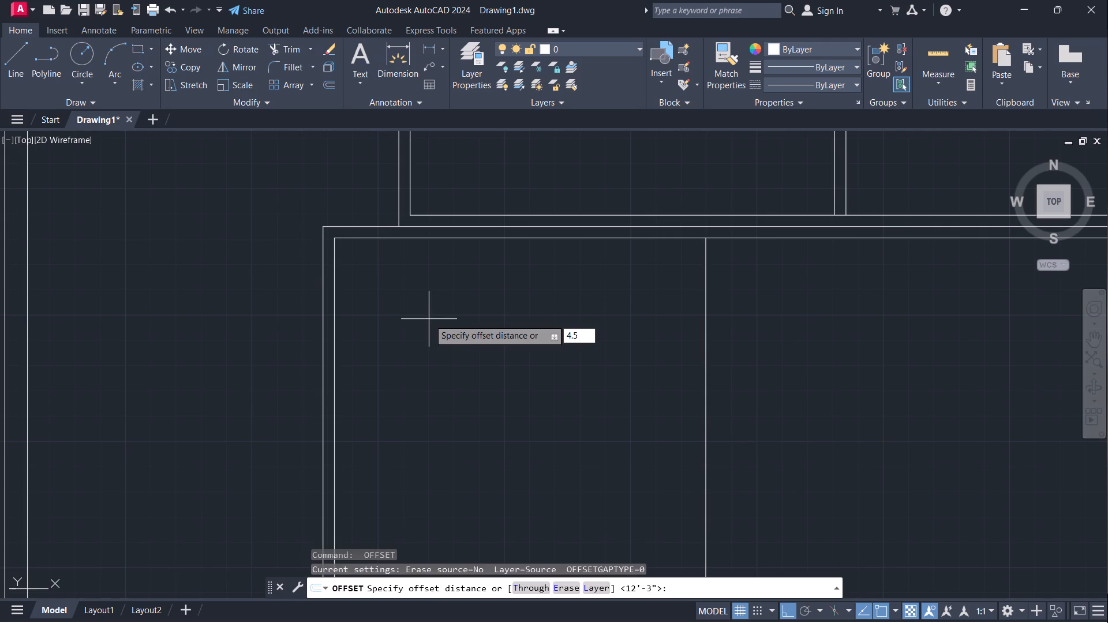
key(shift+quotedbl)
key(Return)
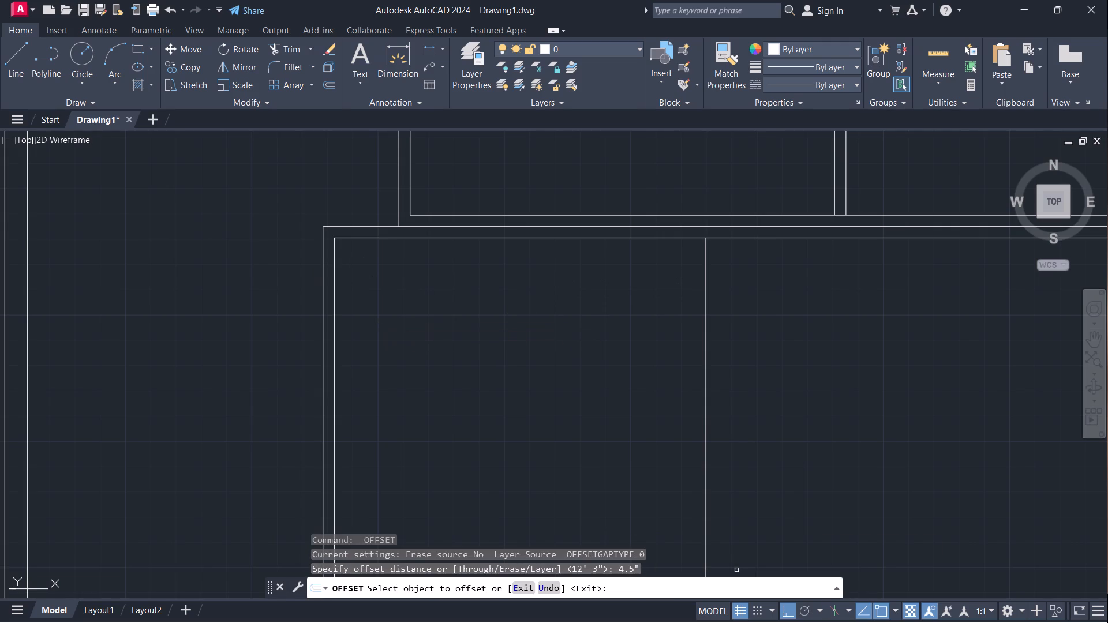
click(705, 276)
click(750, 288)
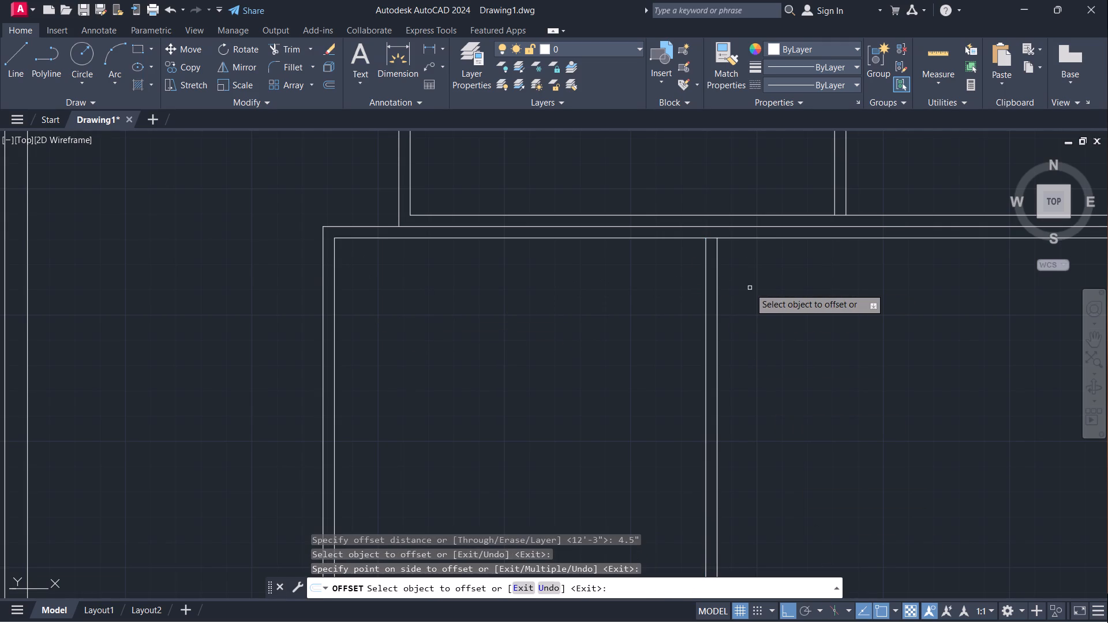
key(space)
Offset both segments of the new room's inner top wall line 11'6" downward.
key(space)
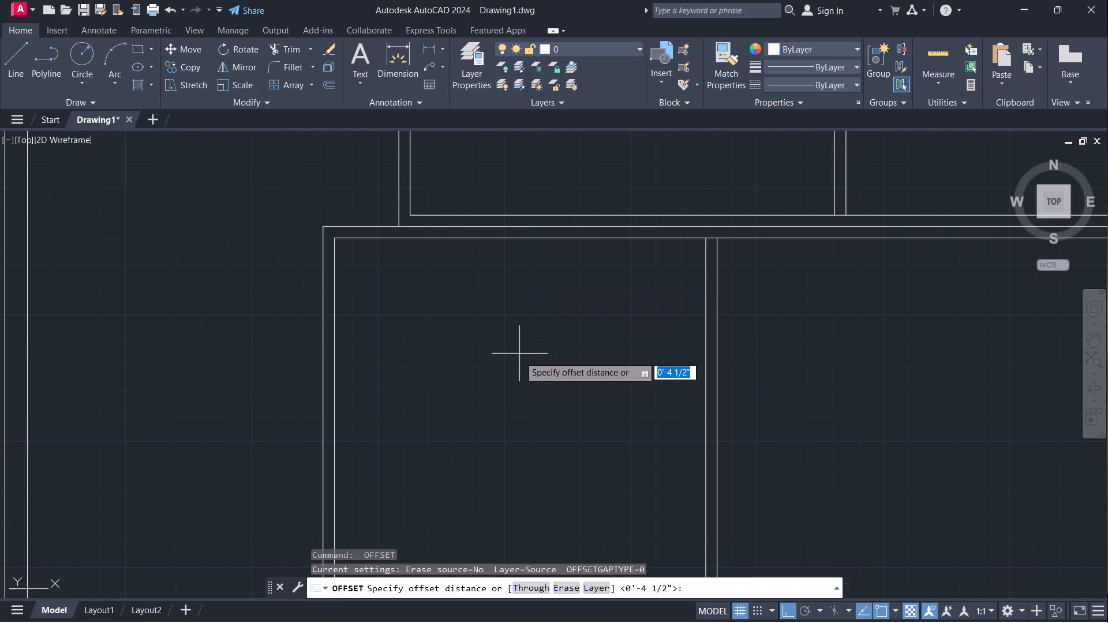
text(11)
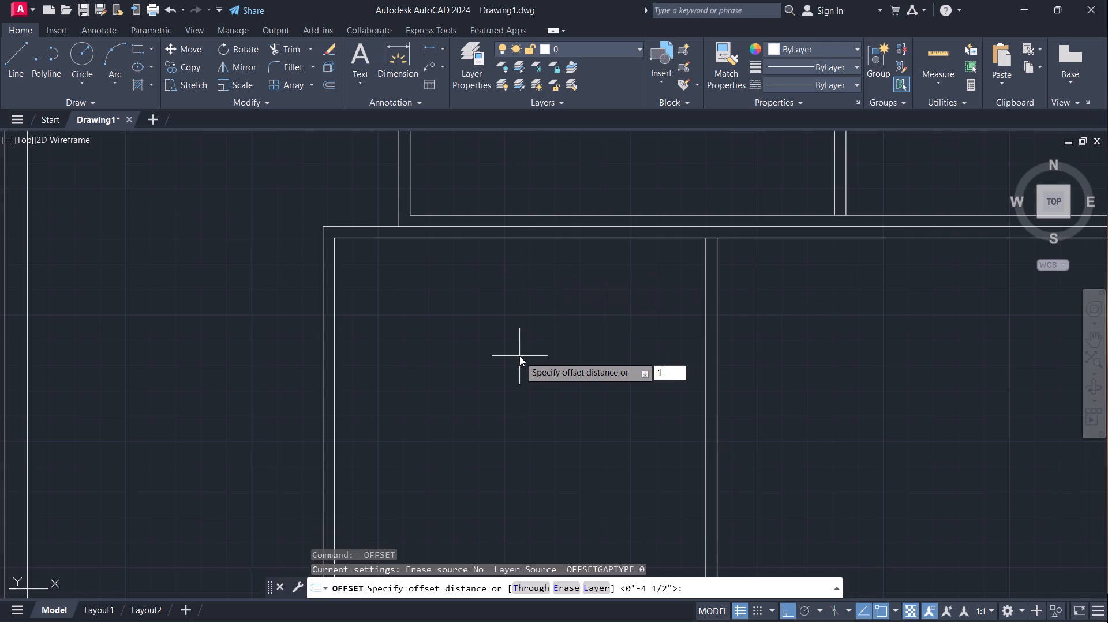
key(apostrophe)
key(6)
key(shift+quotedbl)
key(Return)
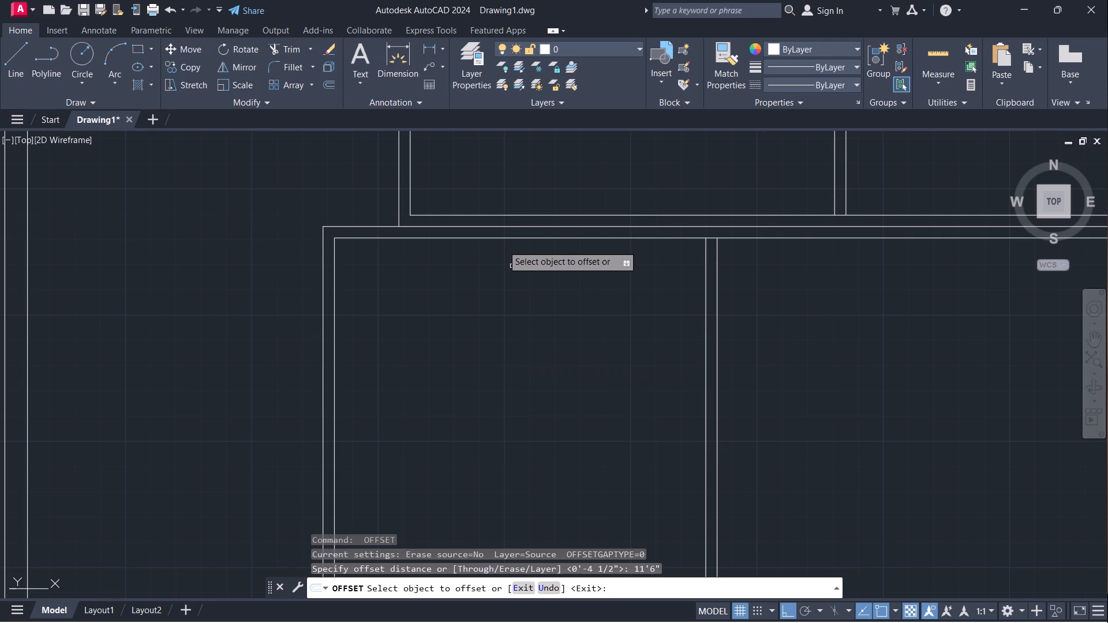
click(414, 237)
click(419, 298)
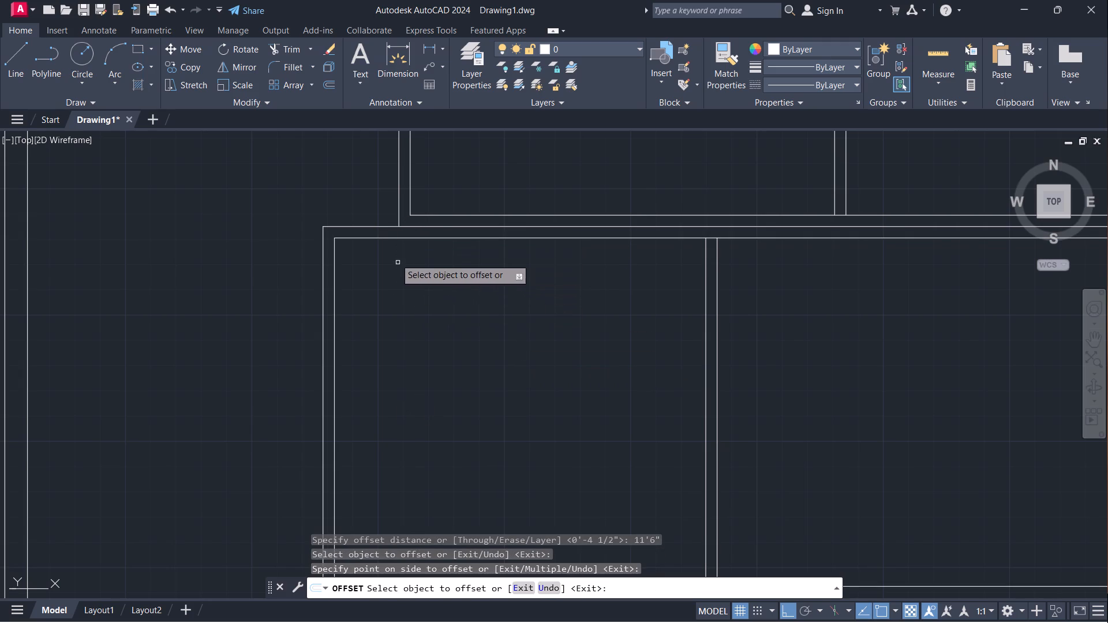
click(377, 238)
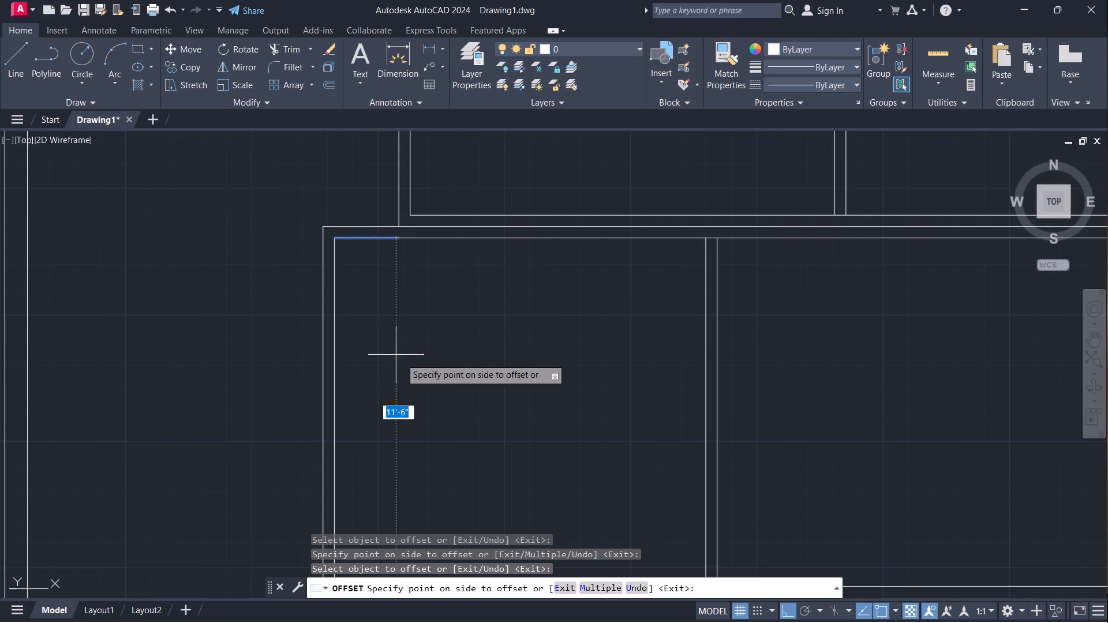
scroll(431, 352, down, 3)
click(452, 372)
scroll(449, 364, up, 1)
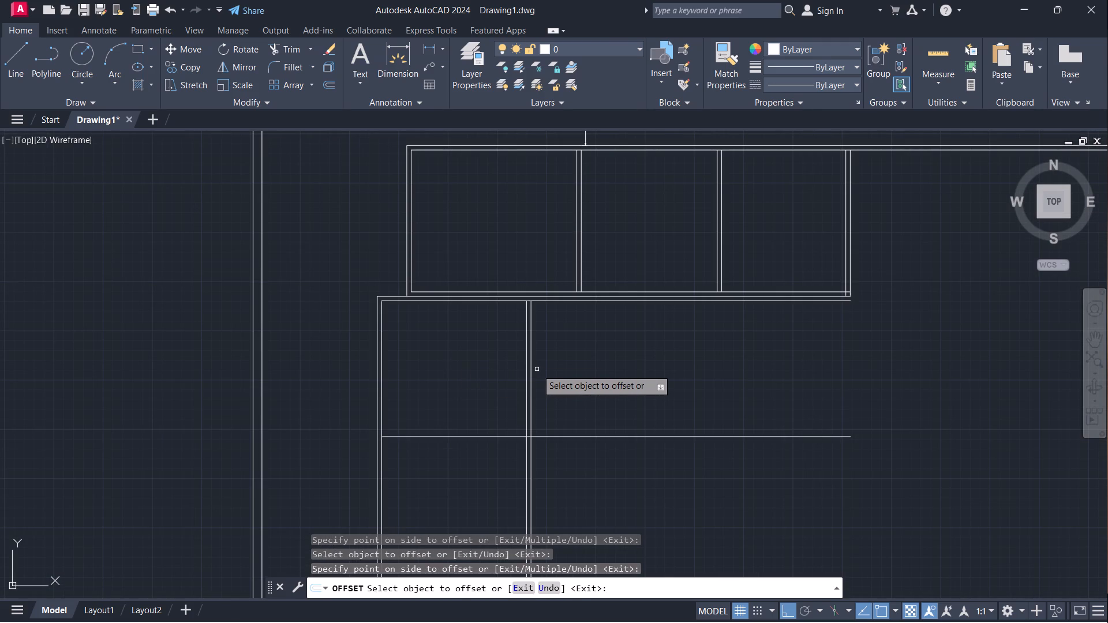
key(space)
Offset both segments of the new room's lower horizontal line 4.5" downward to form the bottom partition.
key(space)
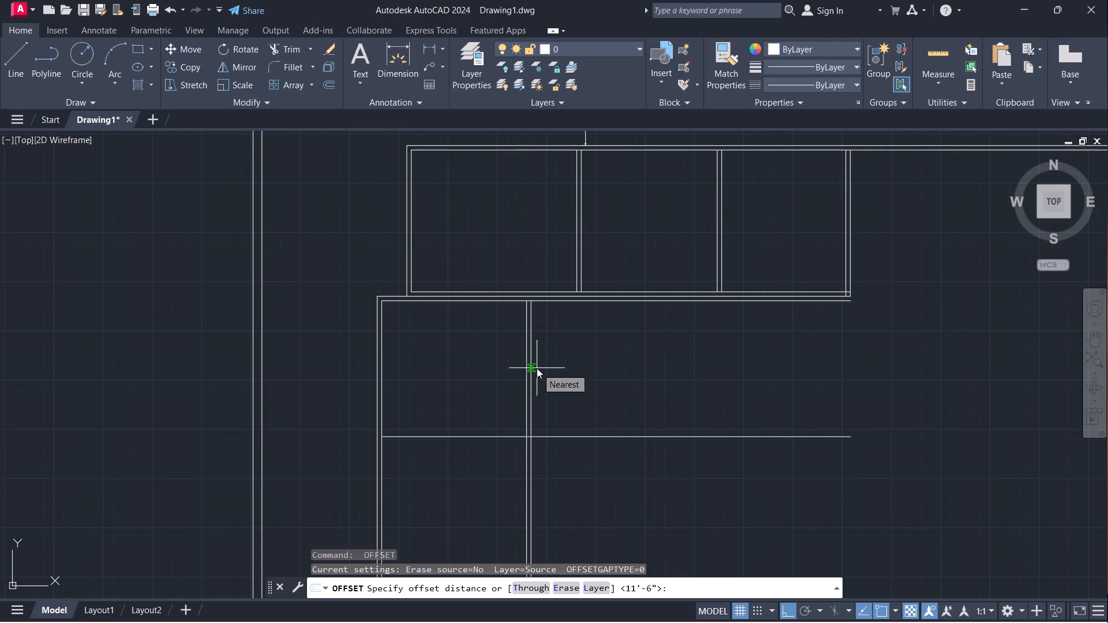
key(4)
text(.5)
key(shift+quotedbl)
key(Return)
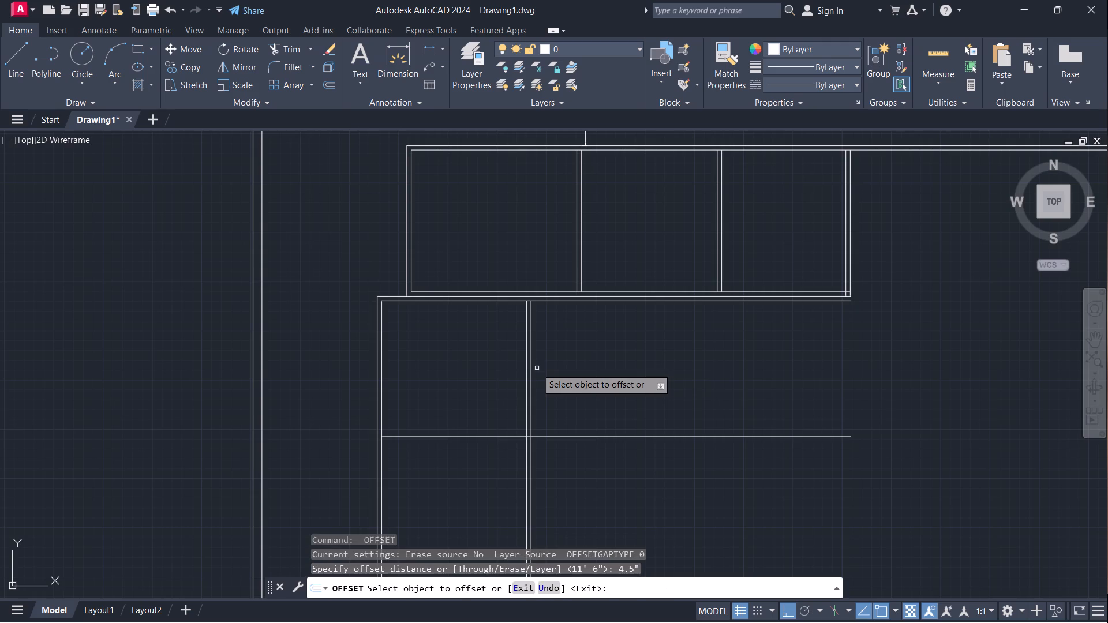
click(443, 437)
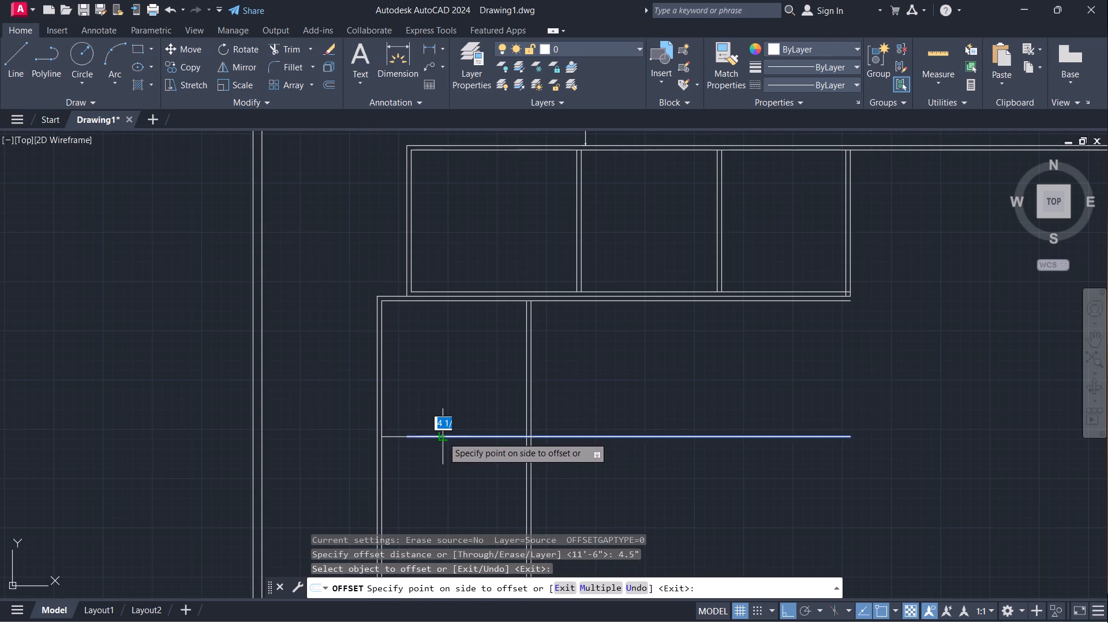
click(432, 460)
click(387, 435)
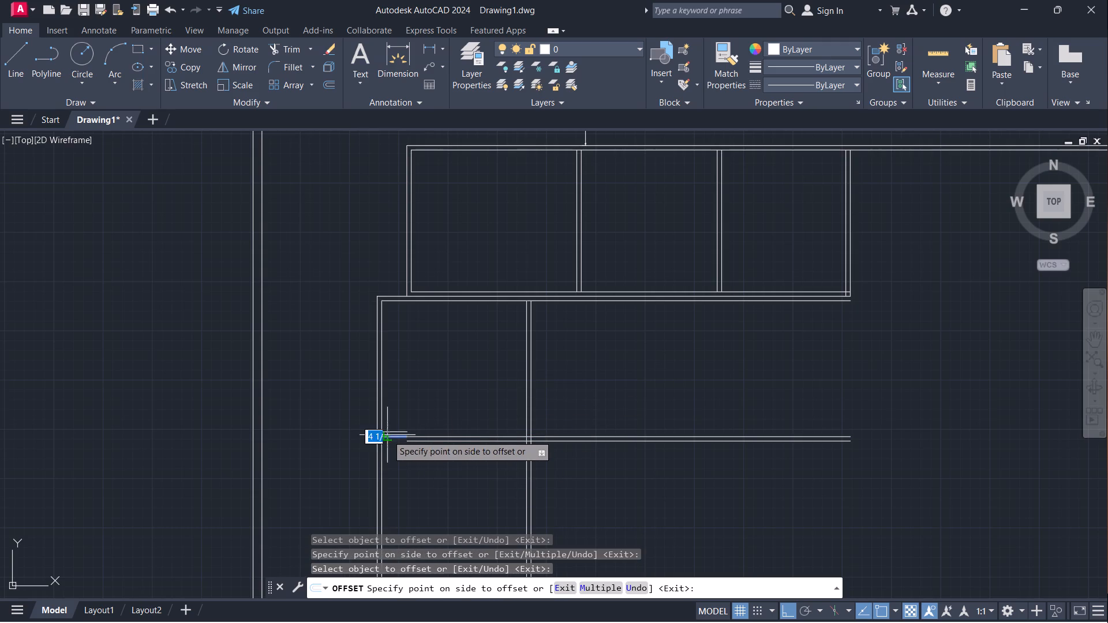
click(402, 475)
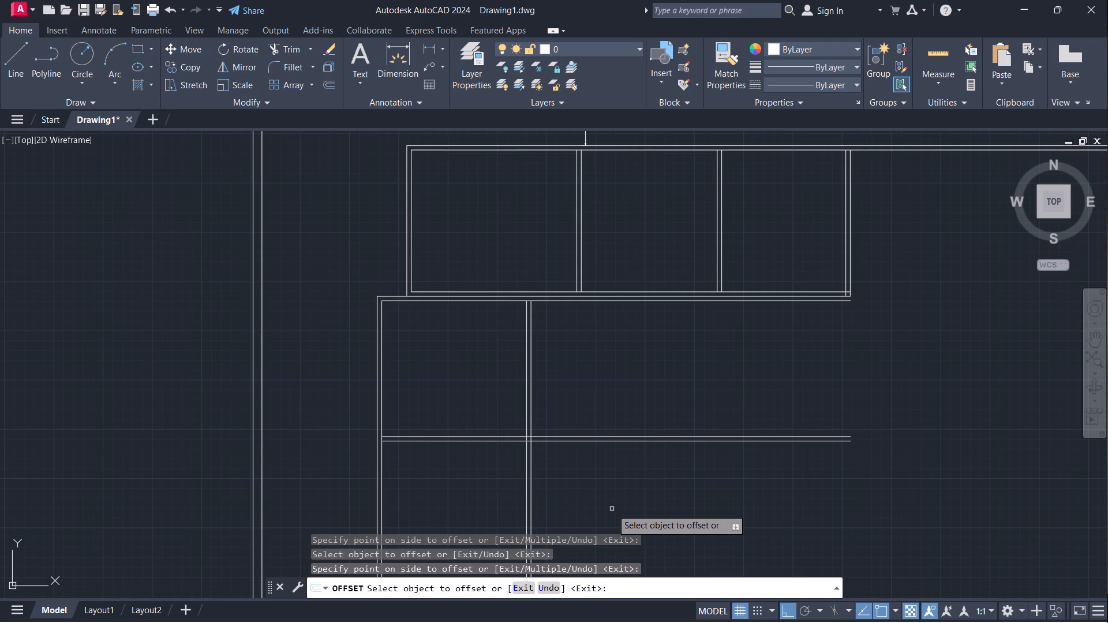
middle_drag(612, 509, 616, 482)
key(space)
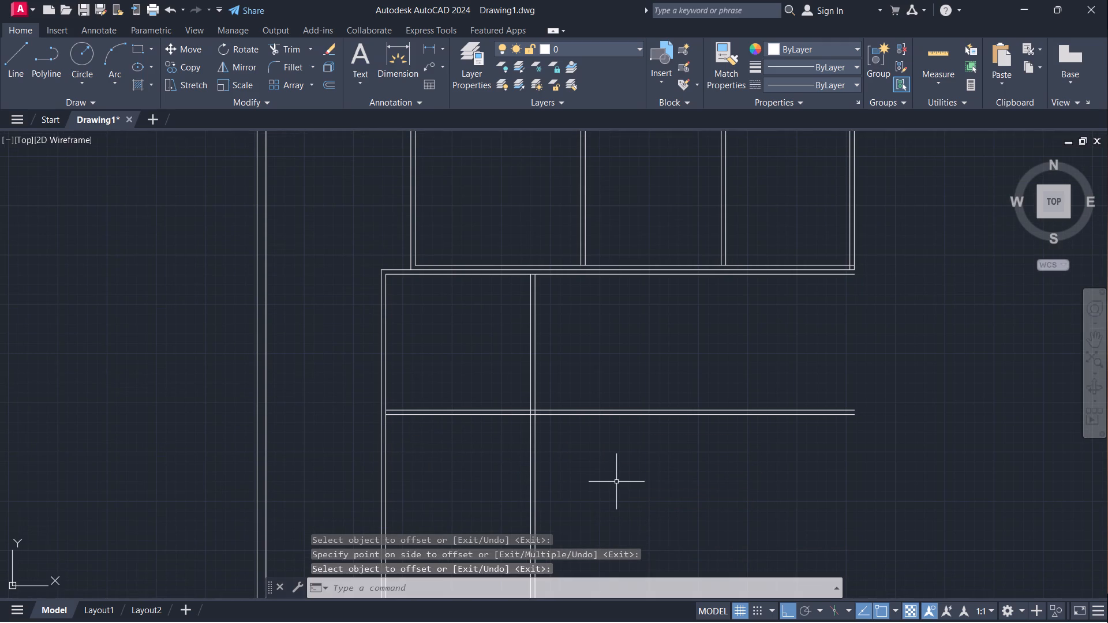
Trim the partition lines running past the new room's bottom-right corner, both to the right and below, to close off the room.
text(TR)
key(Return)
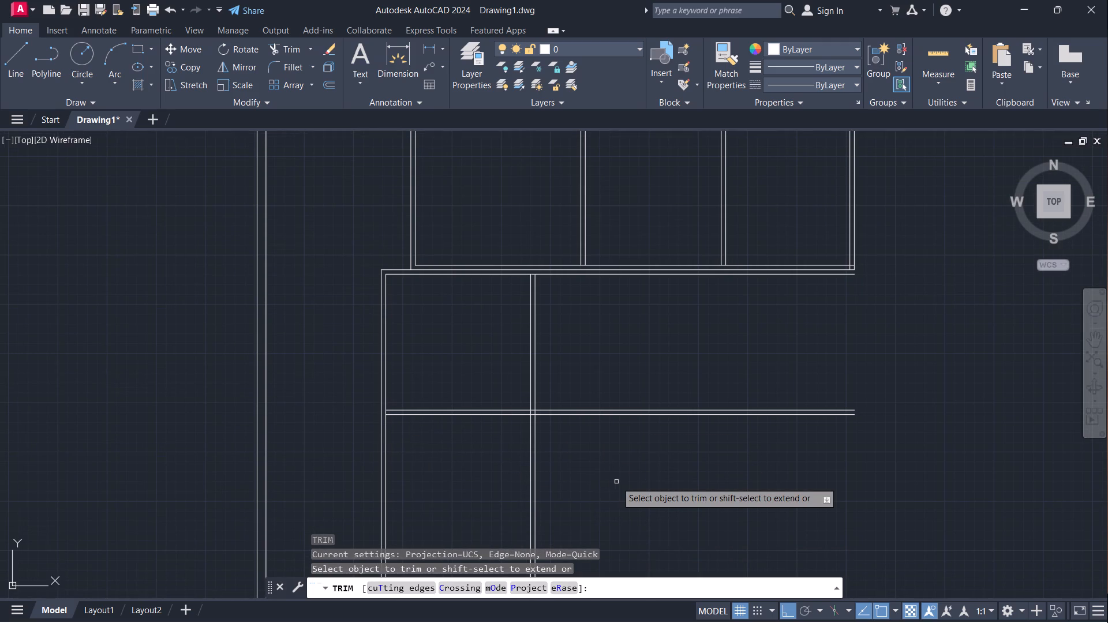
drag(496, 384, 499, 427)
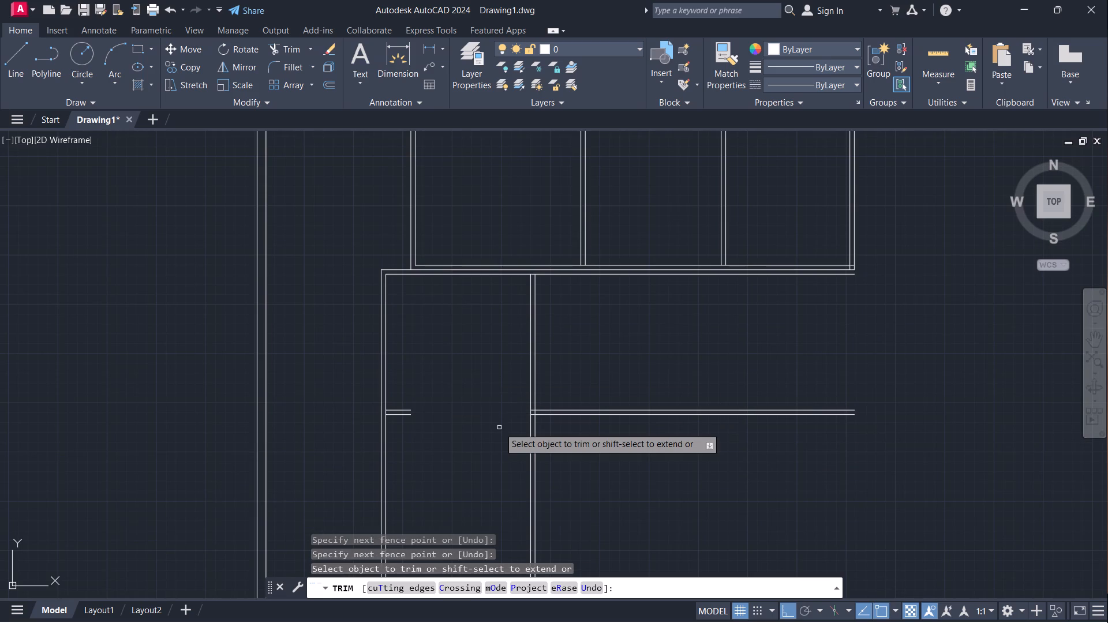
key(ctrl+z)
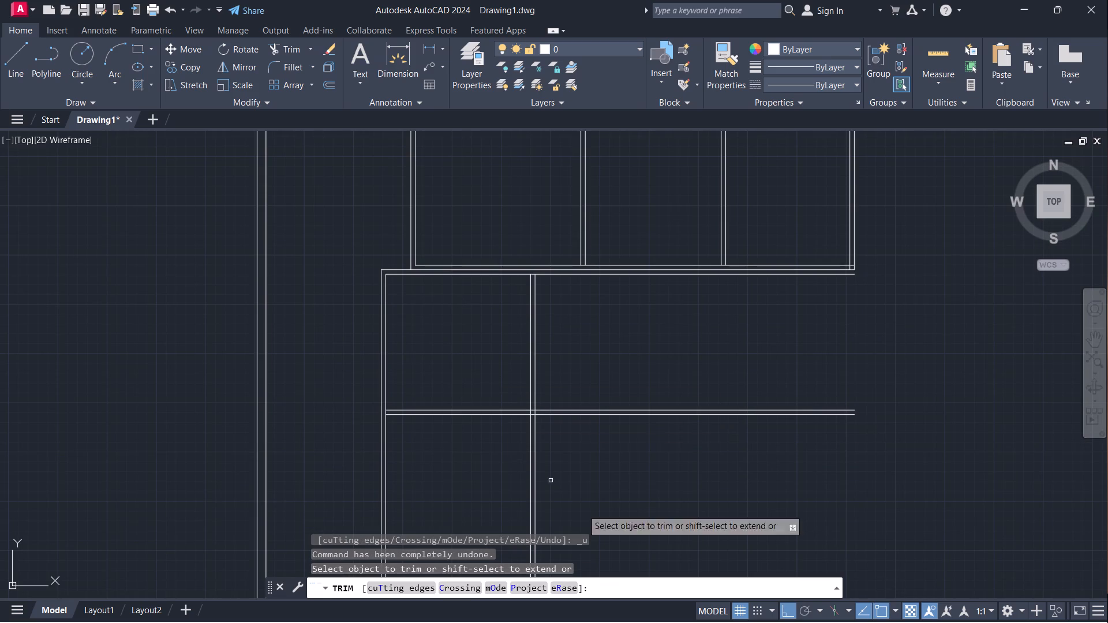
drag(605, 384, 623, 460)
drag(504, 463, 538, 459)
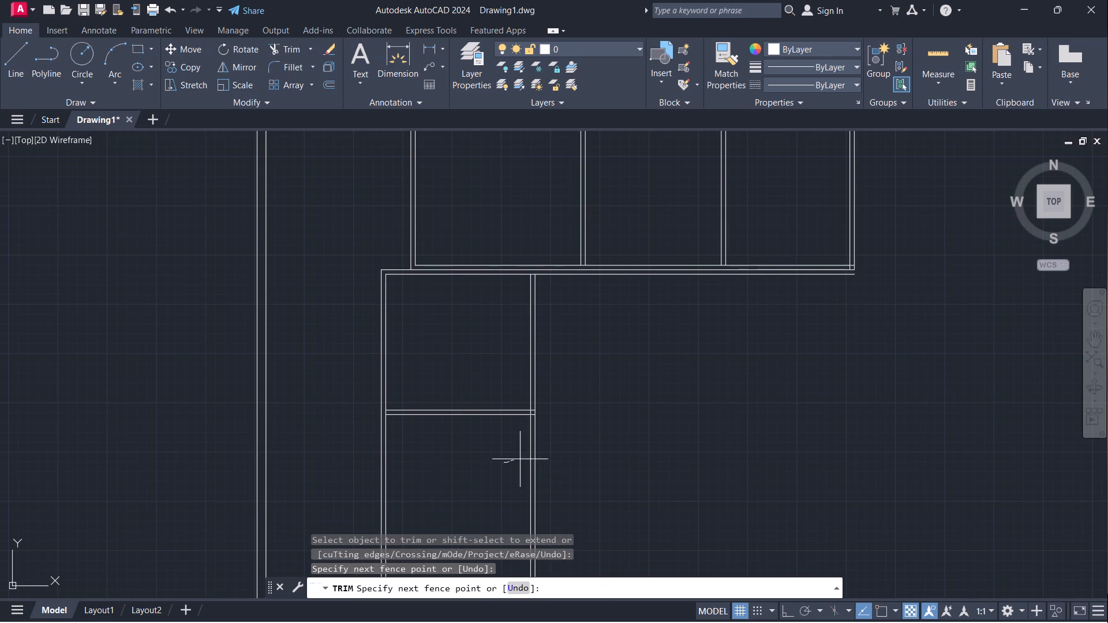
drag(538, 459, 569, 463)
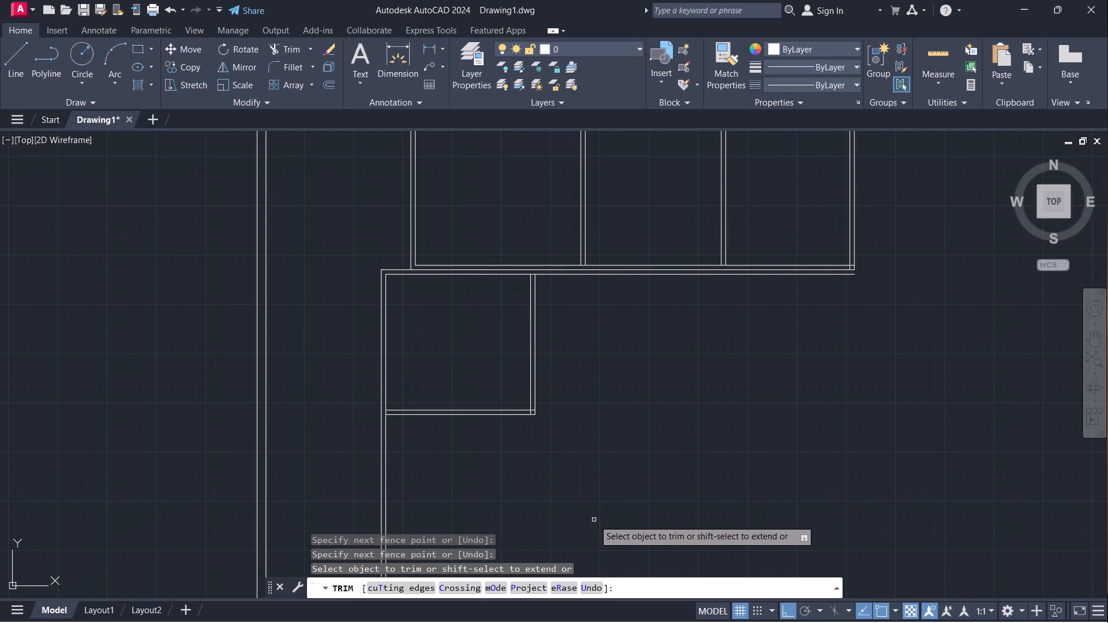
key(space)
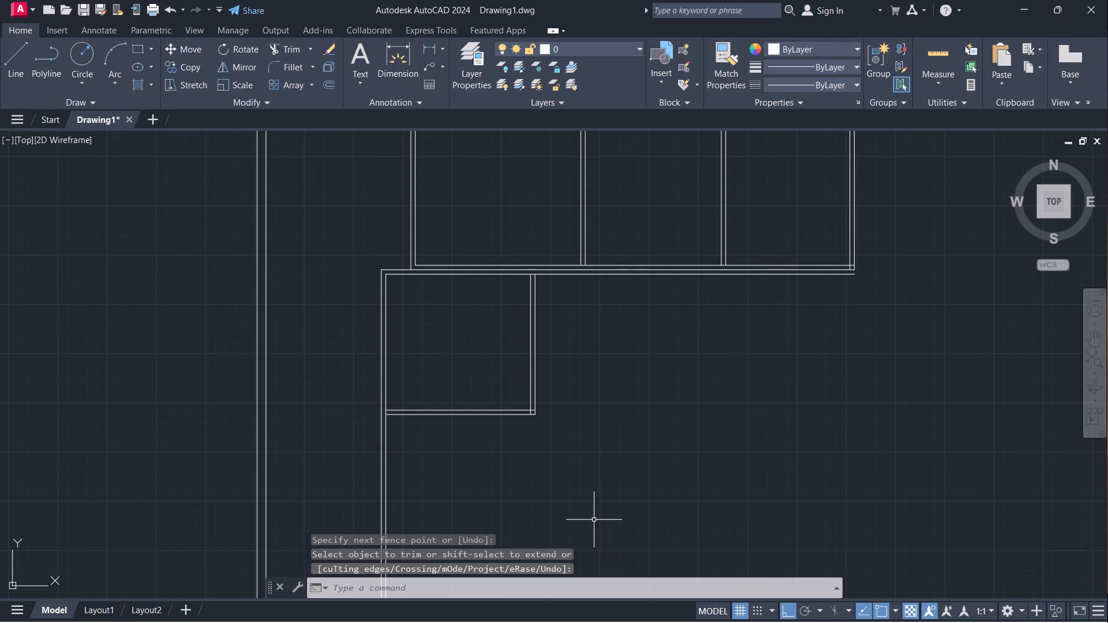
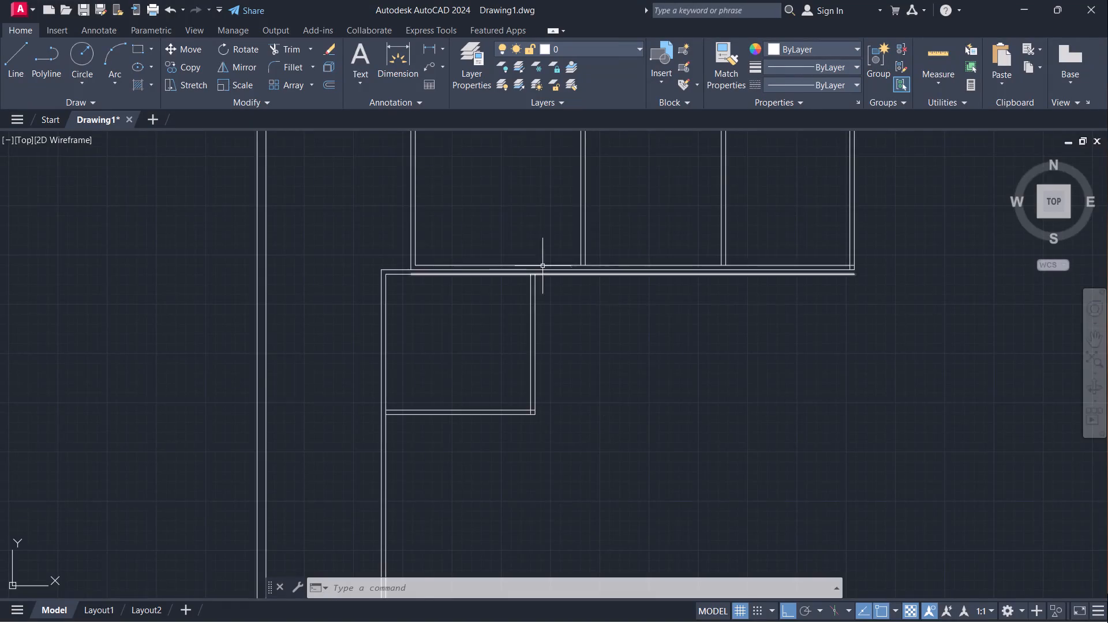
Offset the outer line of the lower room's right-hand partition 15'9" to the right to set the adjoining room's width.
scroll(495, 266, down, 2)
middle_drag(555, 319, 598, 438)
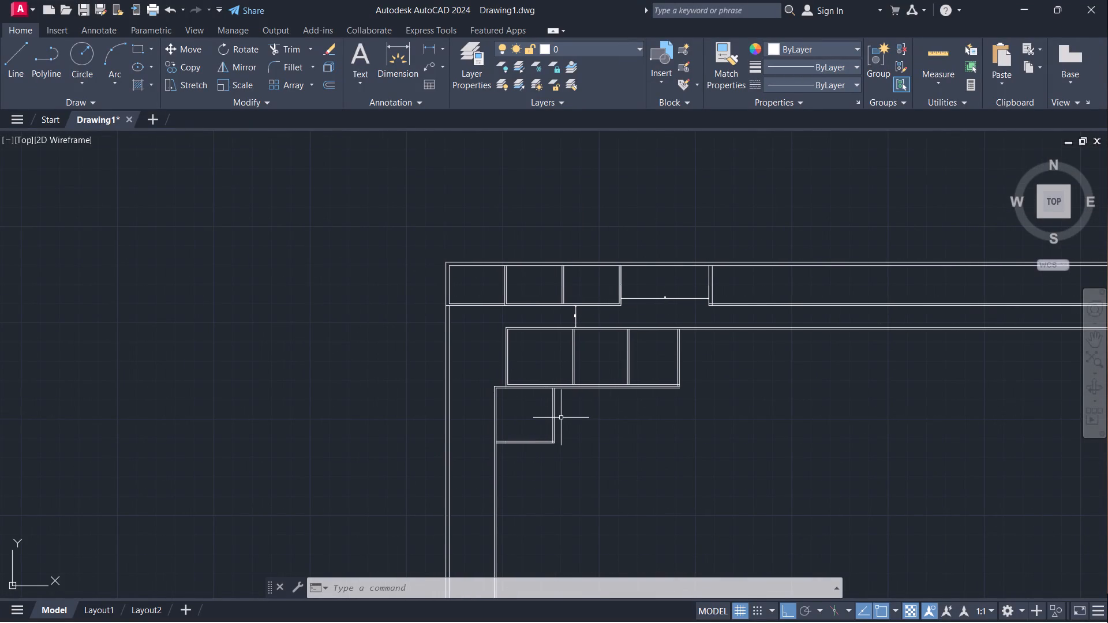
scroll(546, 406, up, 3)
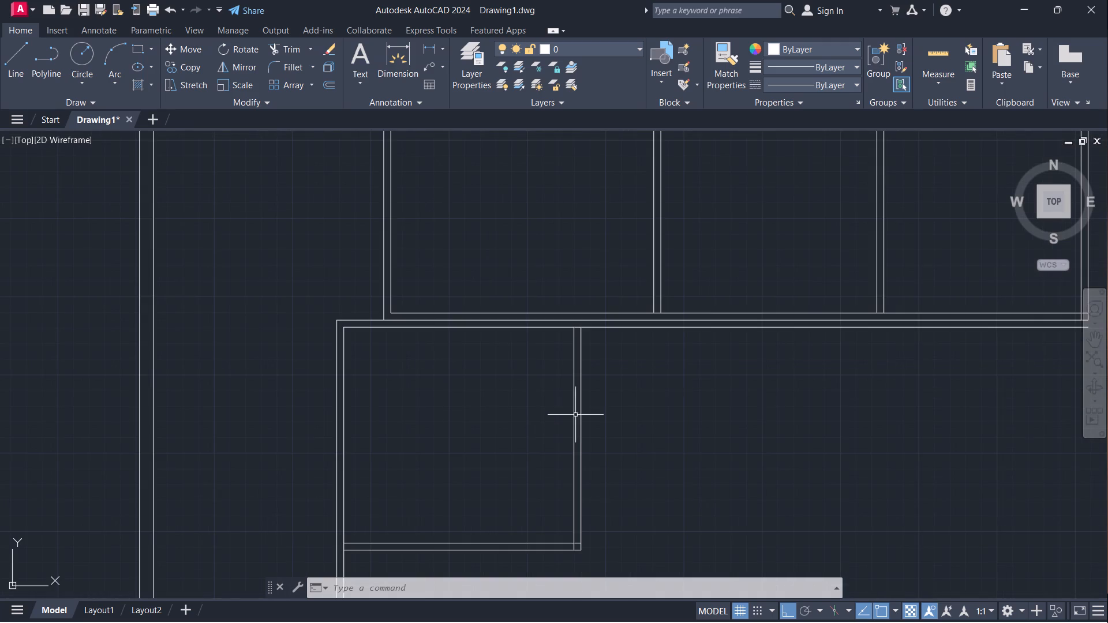
middle_drag(541, 452, 507, 414)
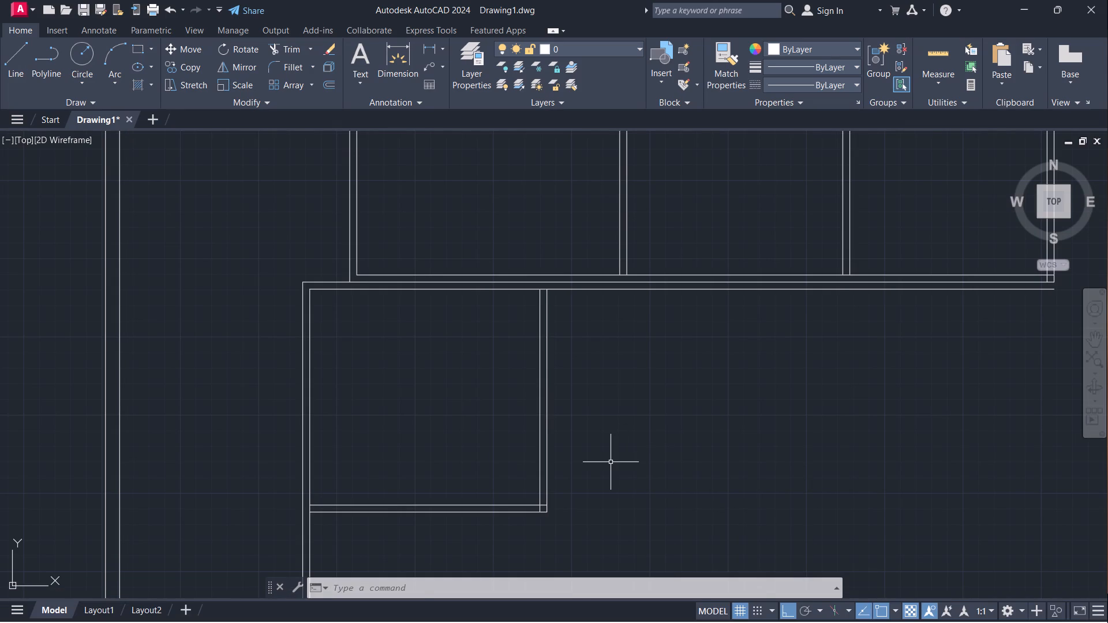
key(o)
key(Return)
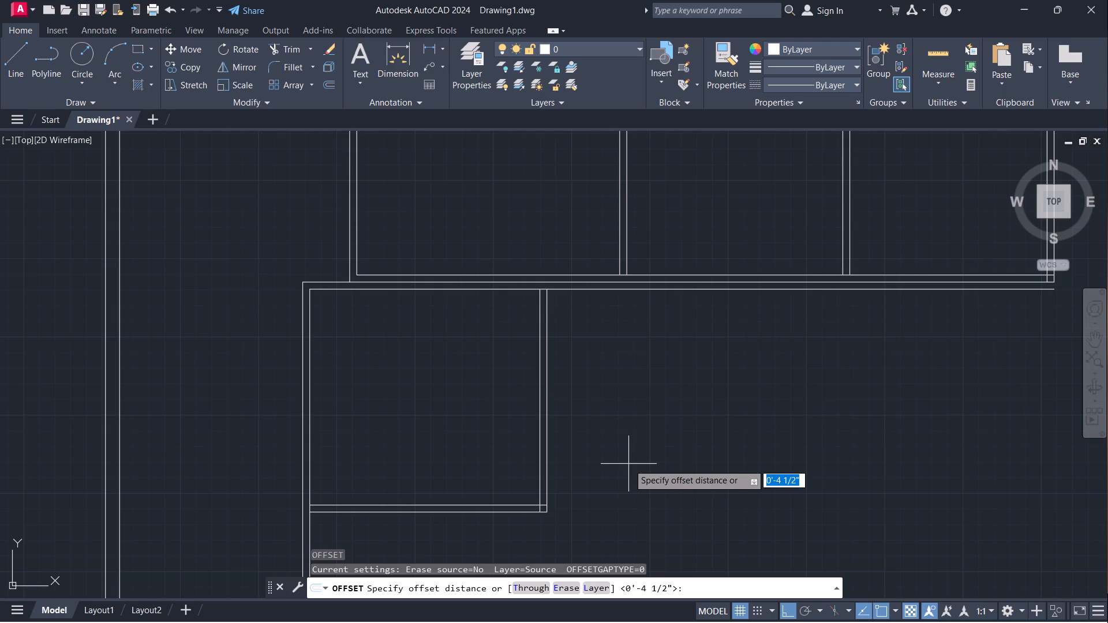
text(15)
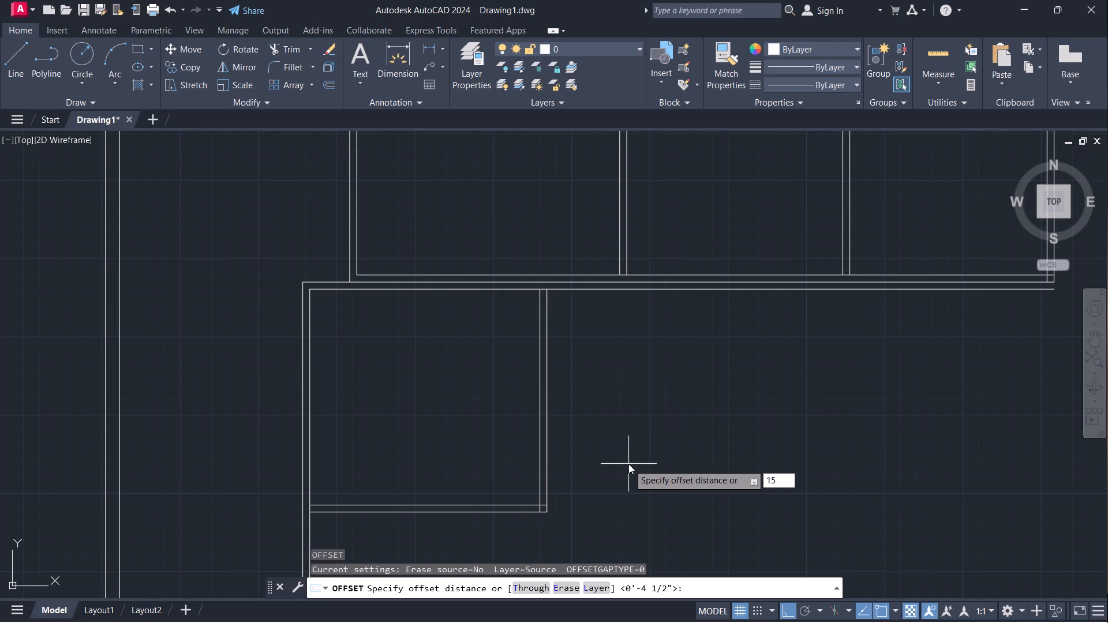
key(apostrophe)
key(9)
key(shift+quotedbl)
key(Return)
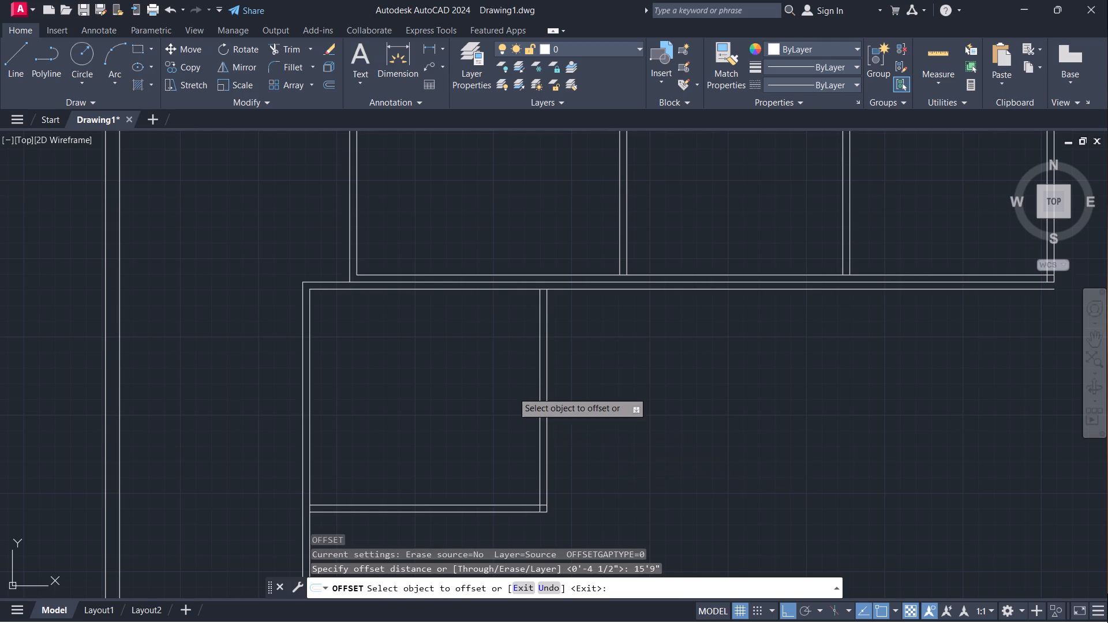
click(546, 402)
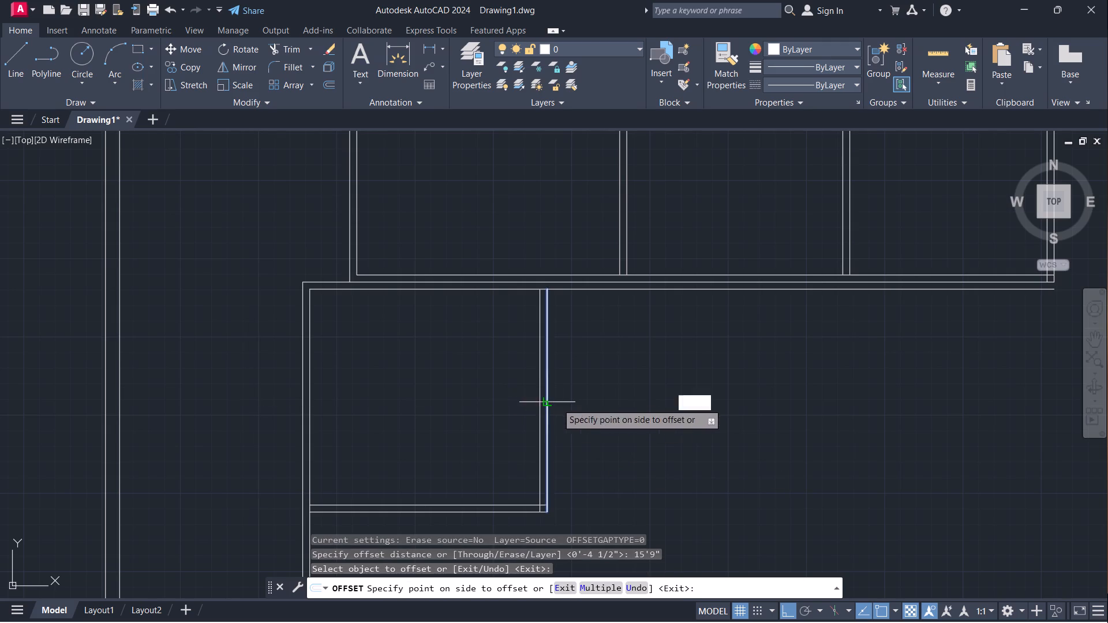
click(723, 467)
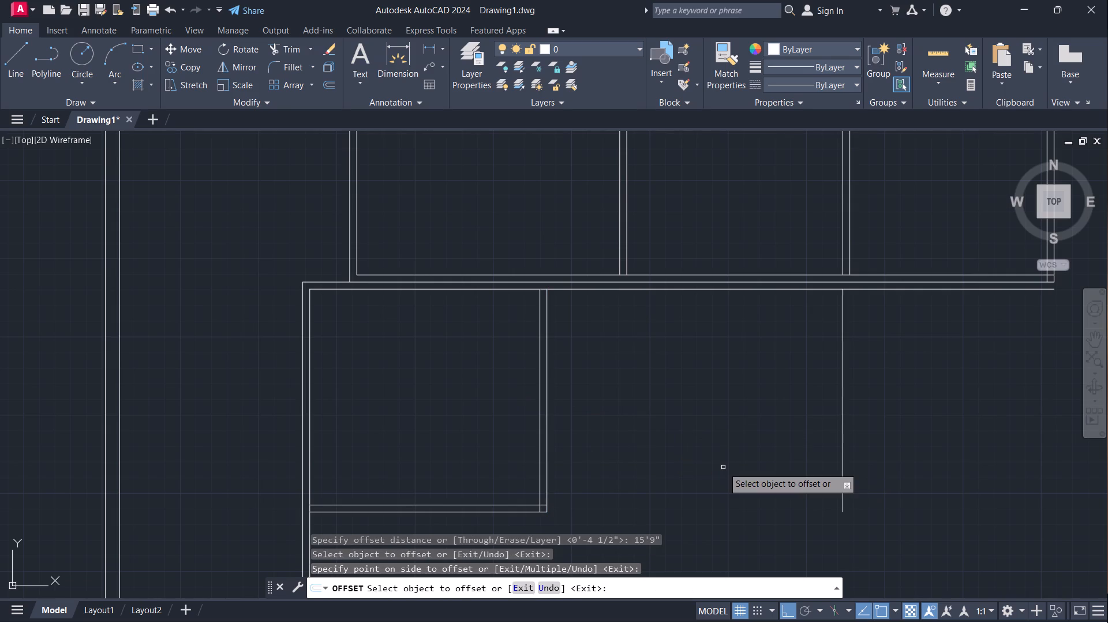
key(space)
Offset the new vertical line 4.5" to the right to form the adjoining room's partition.
key(space)
text(4)
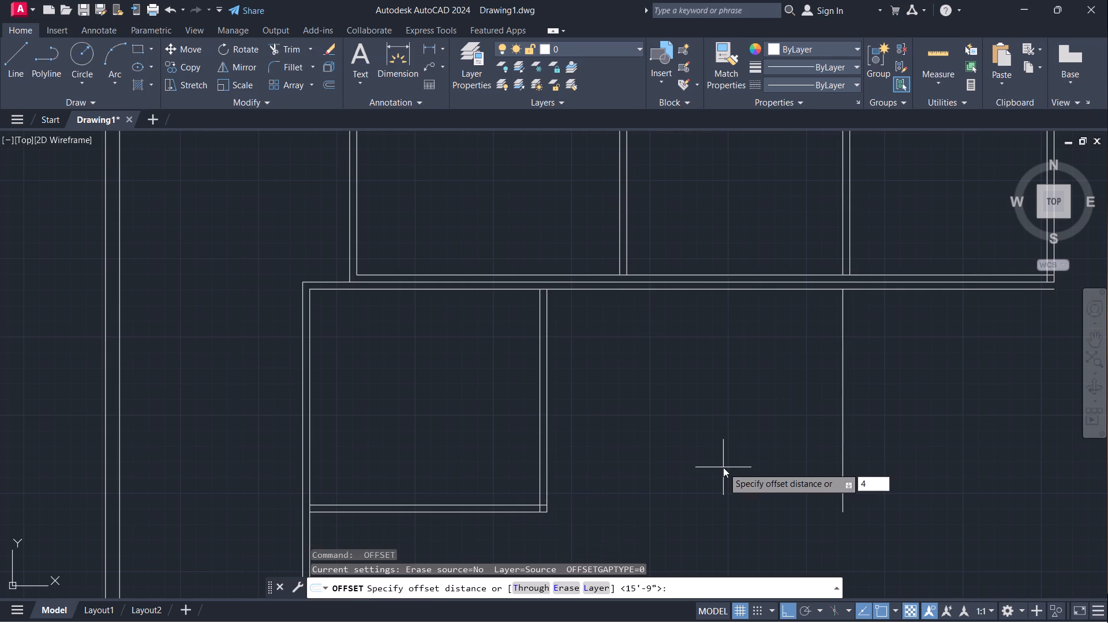
text(.5)
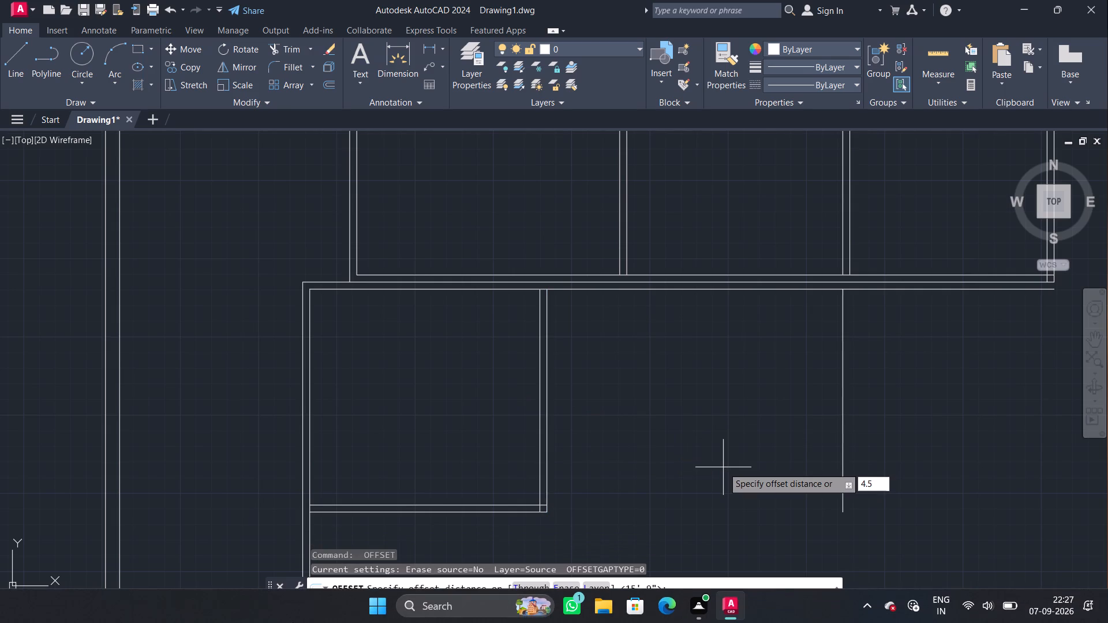
key(shift+quotedbl)
key(Return)
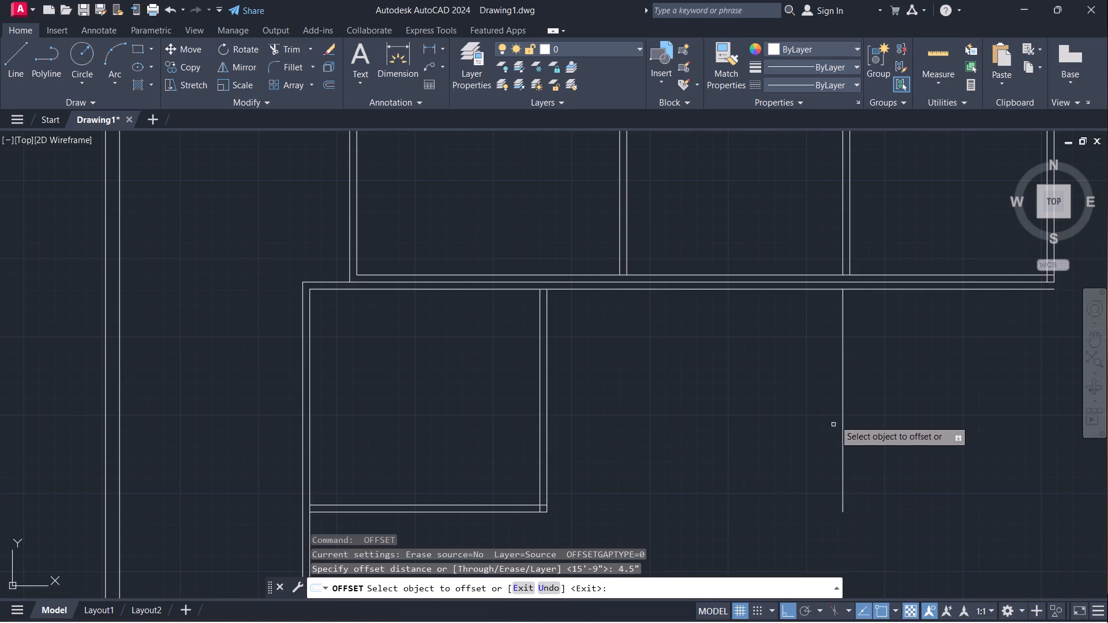
click(843, 414)
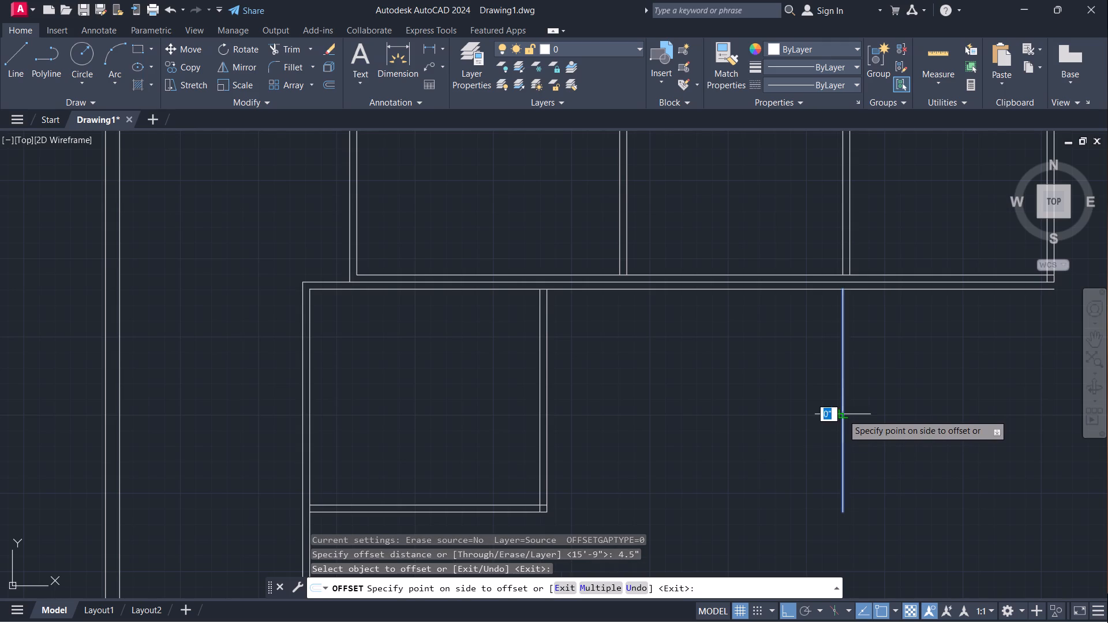
click(871, 408)
key(space)
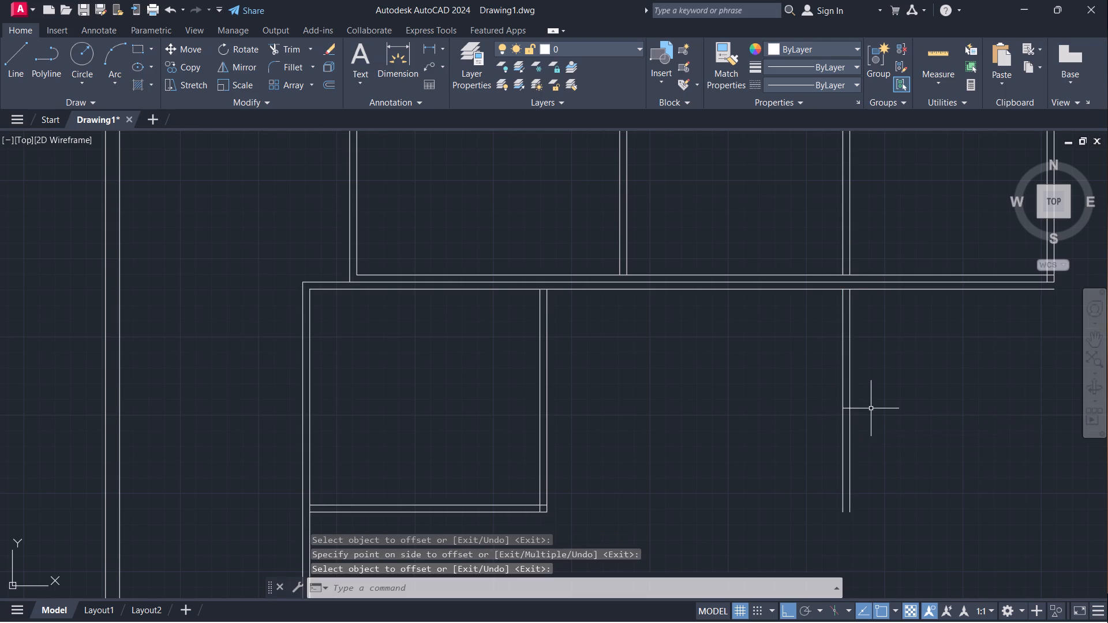
Examine the shared horizontal wall between the upper row of rooms and the new lower rooms, including its left corner.
key(space)
scroll(871, 408, down, 2)
middle_drag(758, 470, 645, 294)
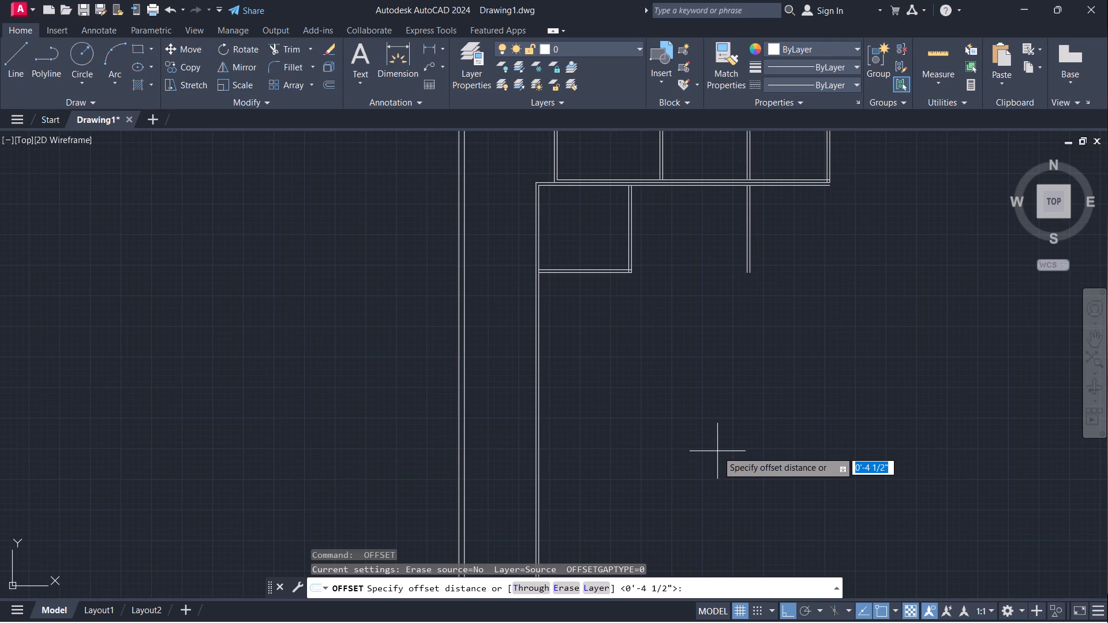
scroll(642, 180, up, 3)
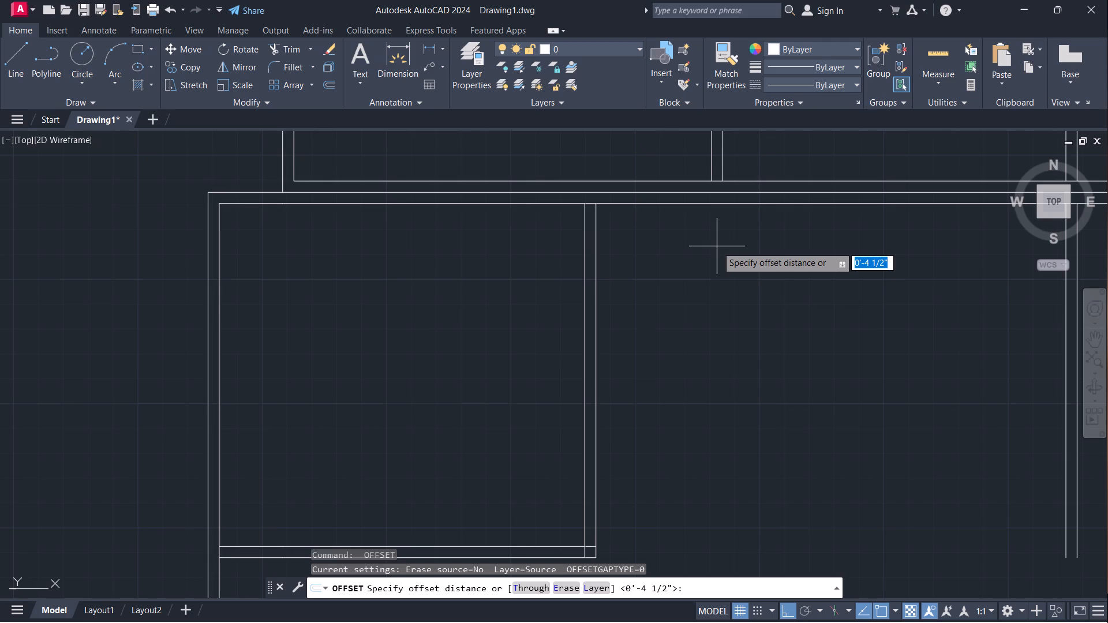
scroll(745, 232, down, 1)
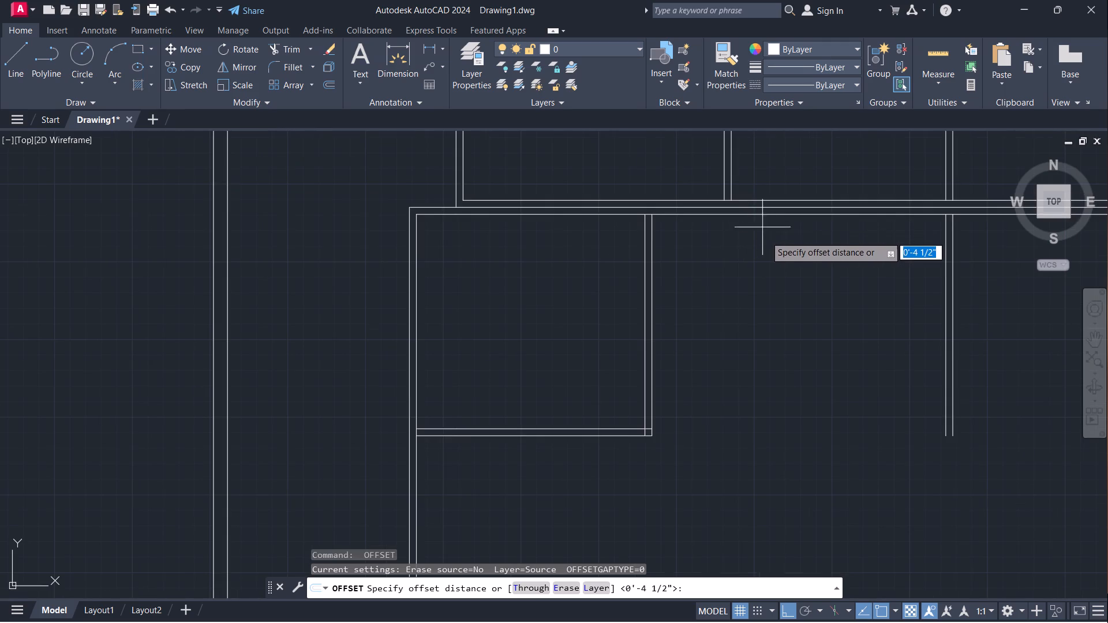
middle_drag(776, 260, 603, 287)
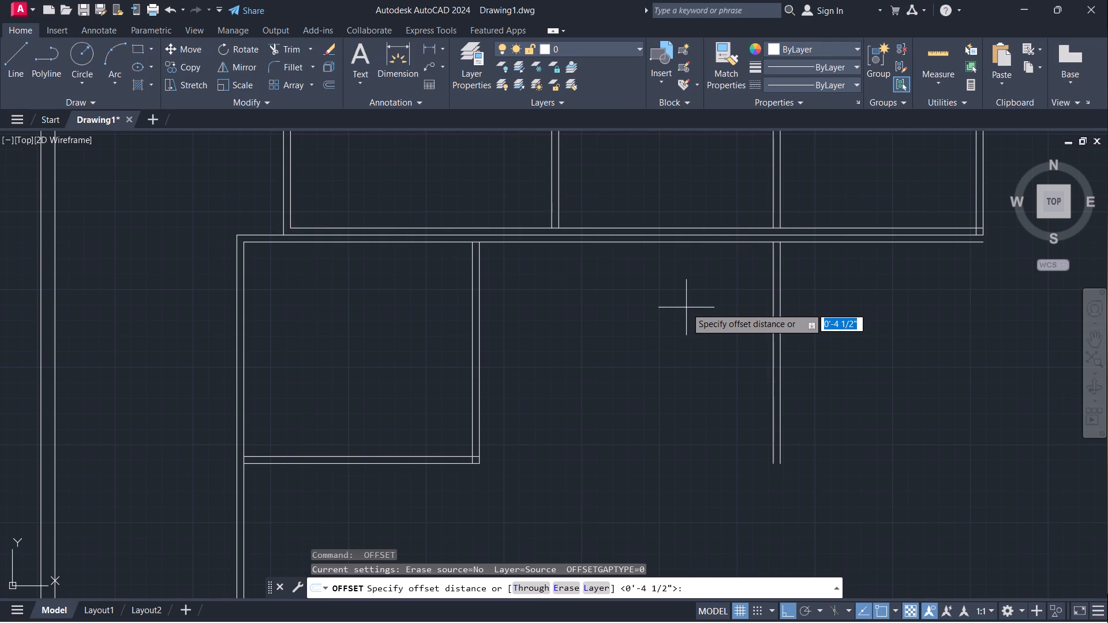
scroll(366, 220, up, 2)
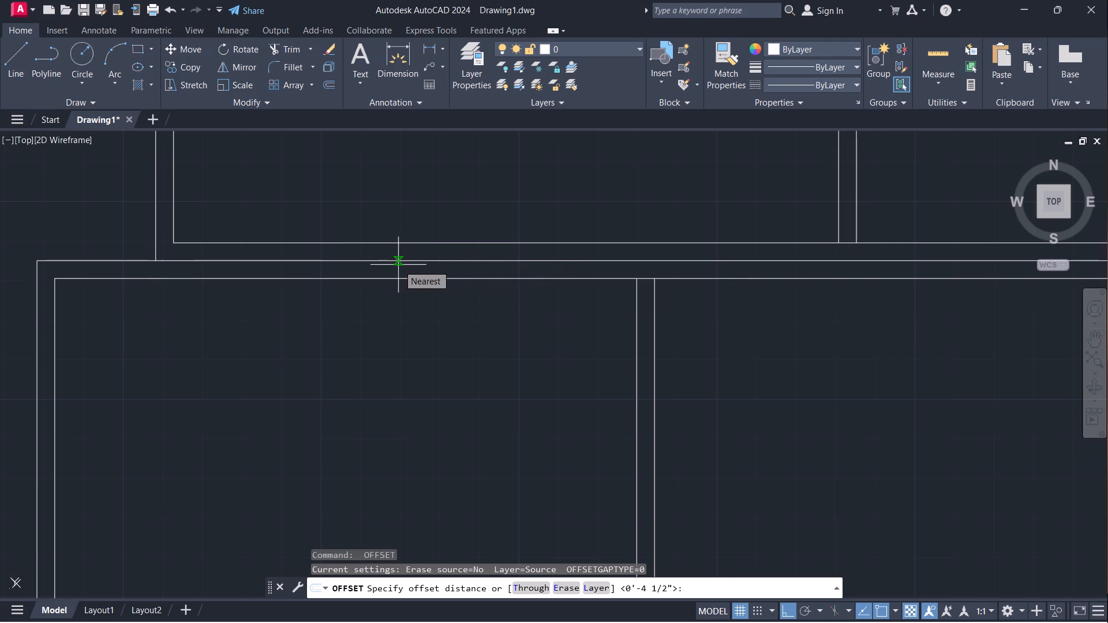
scroll(332, 252, down, 1)
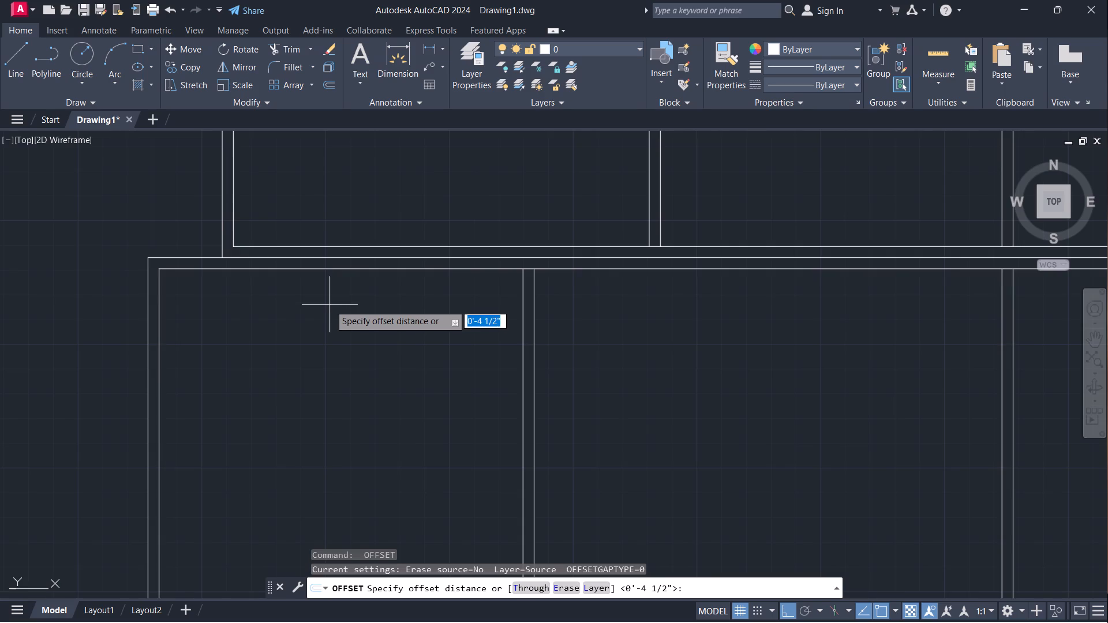
scroll(330, 330, down, 1)
middle_drag(306, 392, 341, 380)
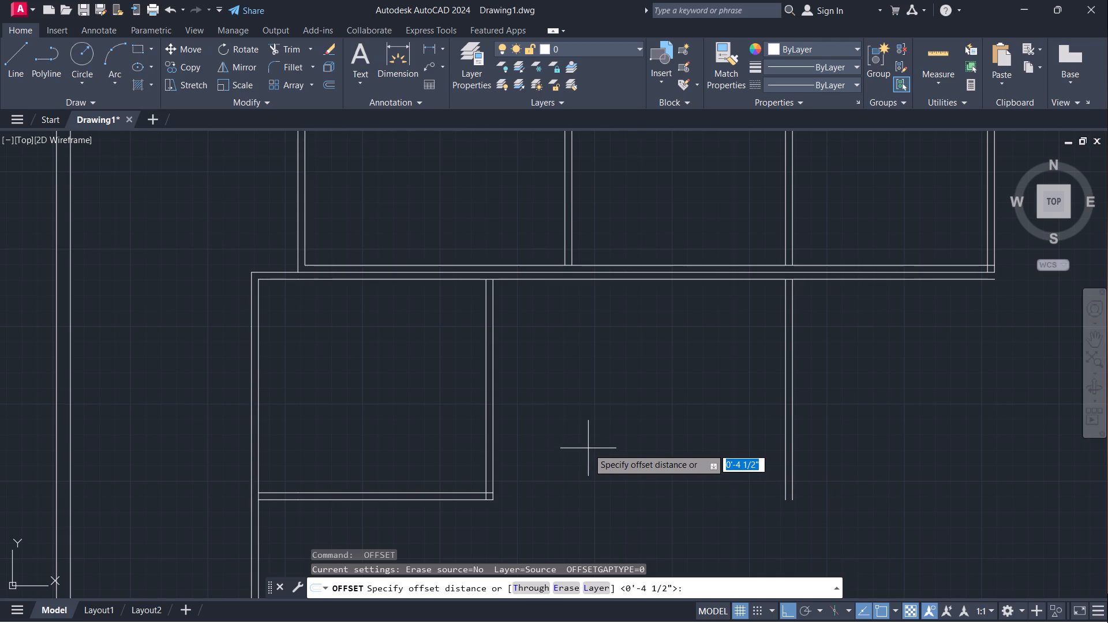
scroll(587, 447, down, 1)
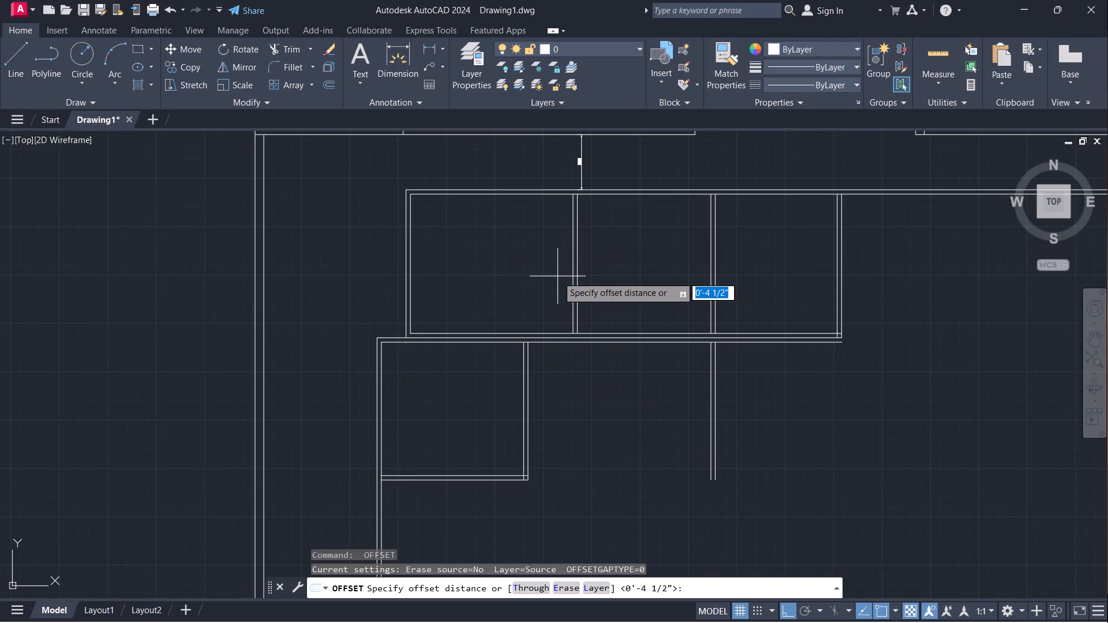
scroll(557, 276, up, 2)
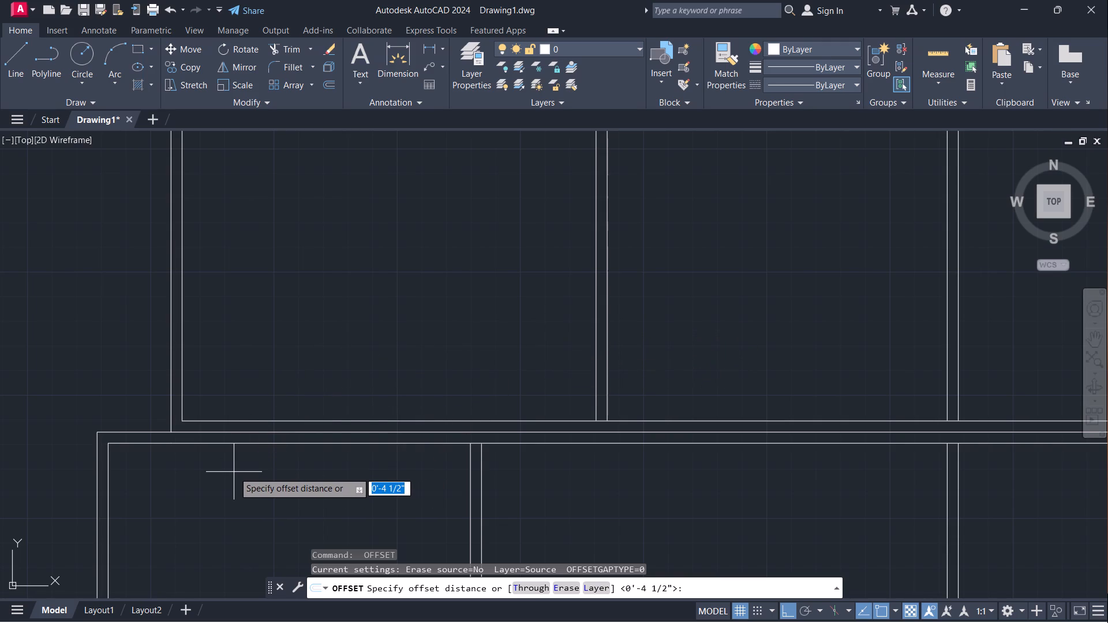
middle_drag(258, 462, 320, 425)
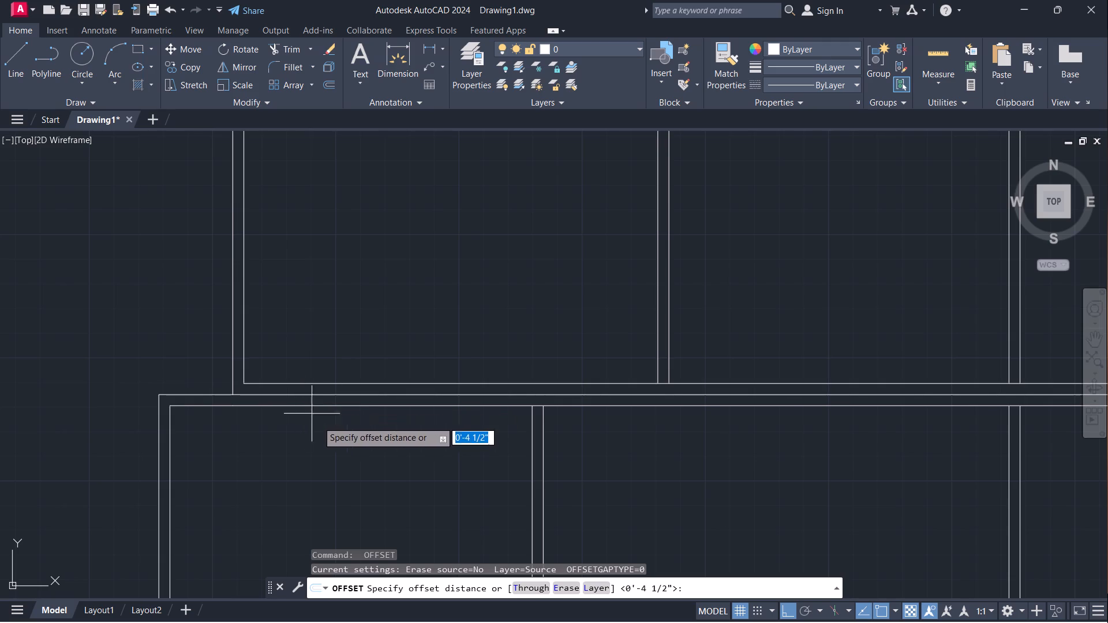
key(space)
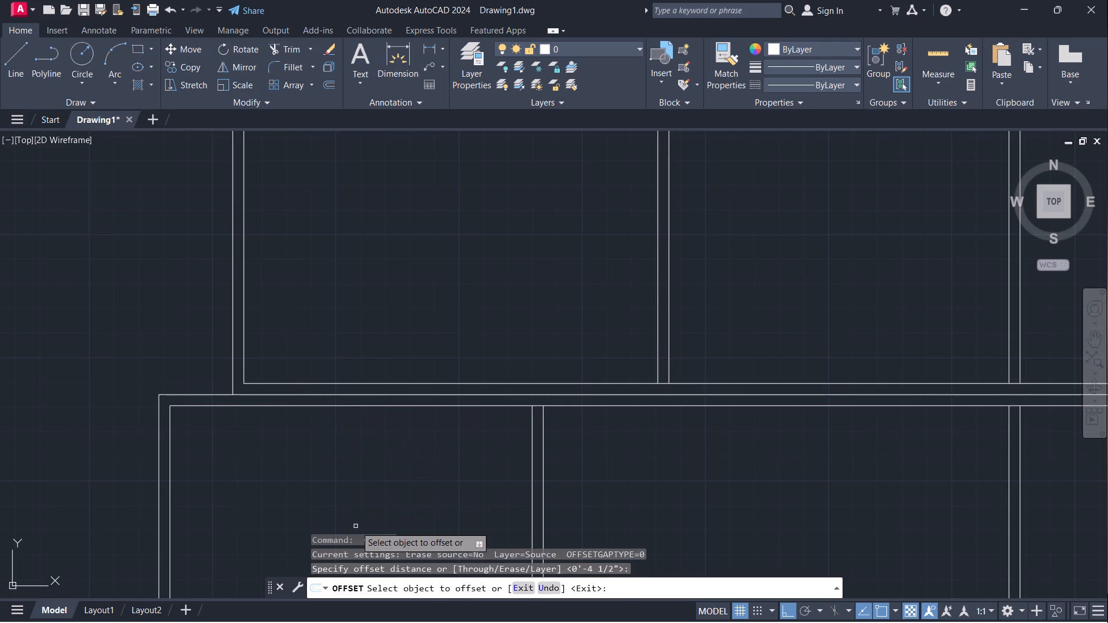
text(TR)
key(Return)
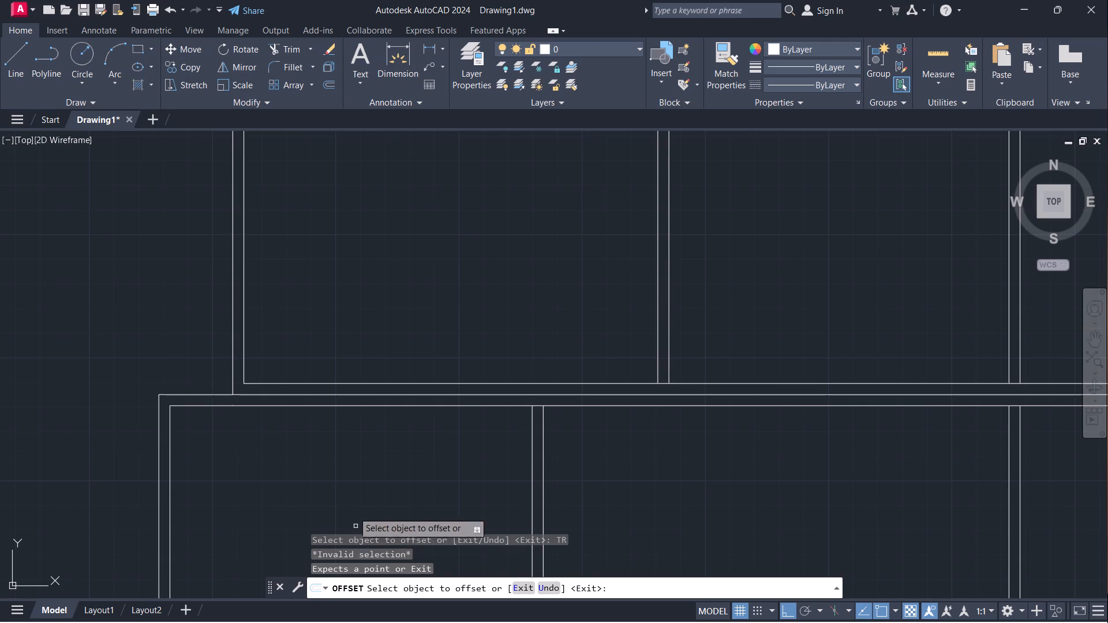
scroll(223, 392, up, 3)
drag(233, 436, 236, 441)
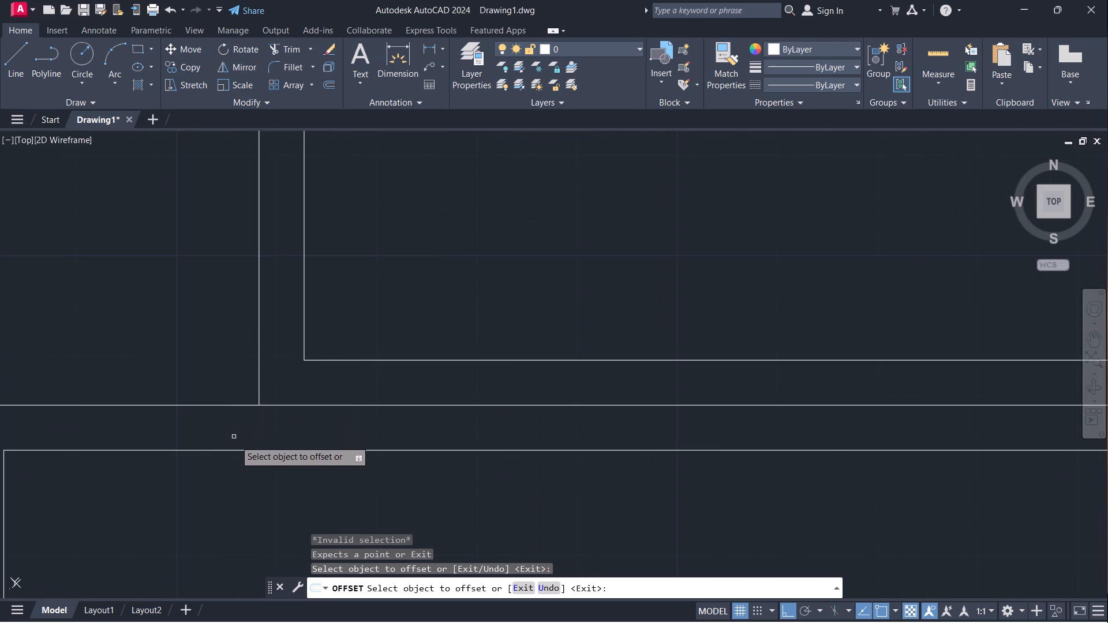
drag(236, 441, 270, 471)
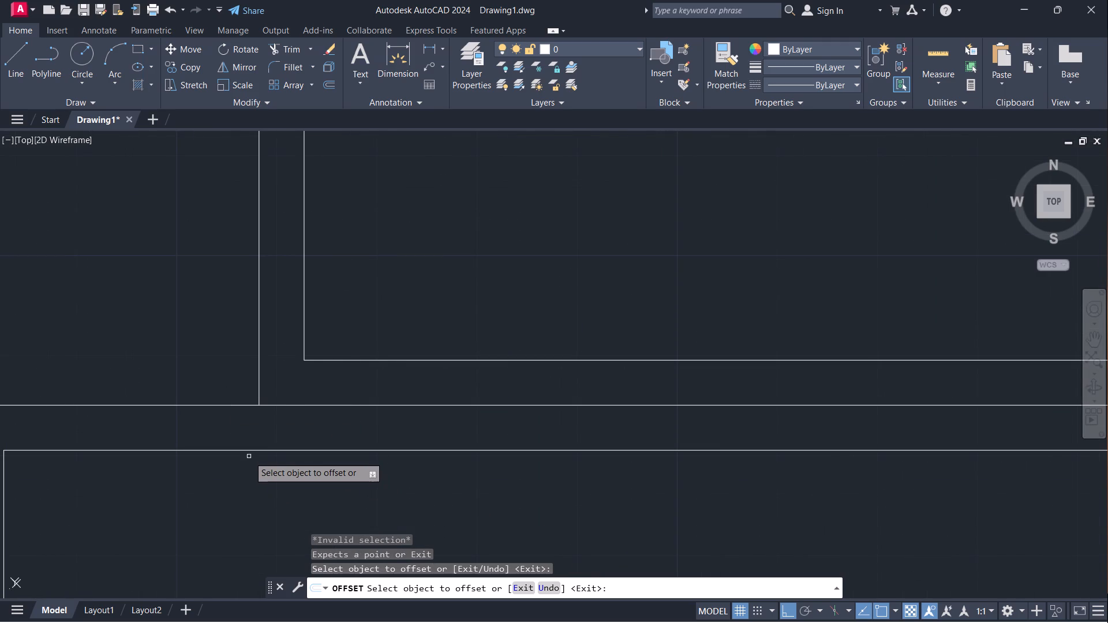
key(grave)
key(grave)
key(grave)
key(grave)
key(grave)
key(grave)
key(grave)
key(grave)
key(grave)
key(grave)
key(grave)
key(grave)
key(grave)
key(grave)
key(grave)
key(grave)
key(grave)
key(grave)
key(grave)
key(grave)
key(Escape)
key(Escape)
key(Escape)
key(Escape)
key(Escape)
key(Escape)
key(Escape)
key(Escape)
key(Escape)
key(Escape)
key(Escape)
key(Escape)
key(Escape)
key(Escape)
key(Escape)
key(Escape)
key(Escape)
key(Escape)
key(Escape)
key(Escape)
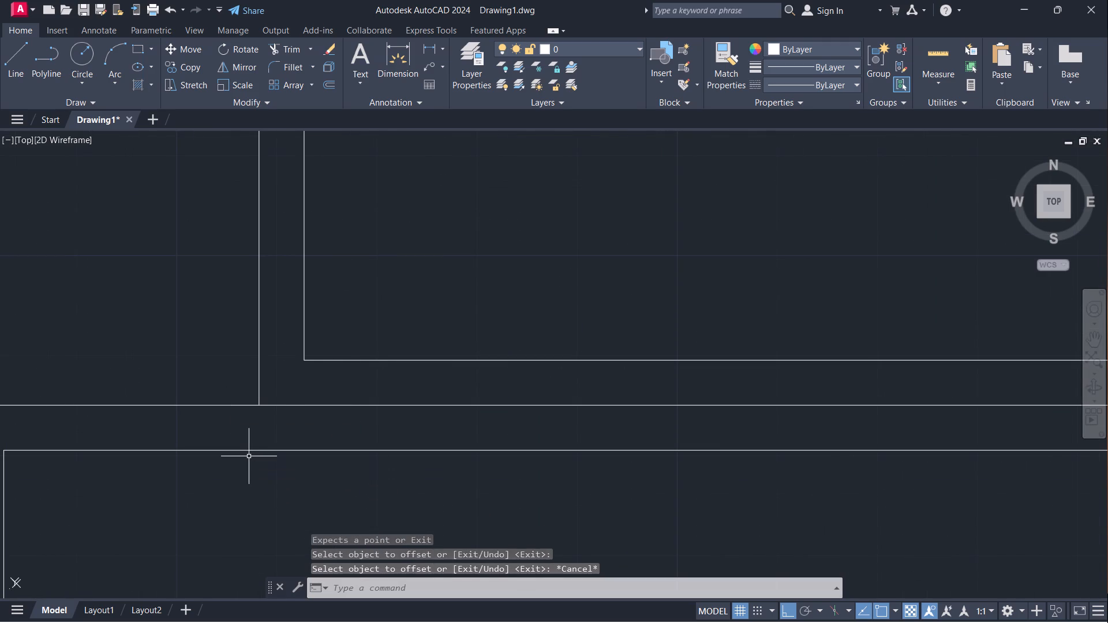
Trim away both segments of the lowest horizontal line in the shared wall above the lower rooms.
text(TR)
key(Return)
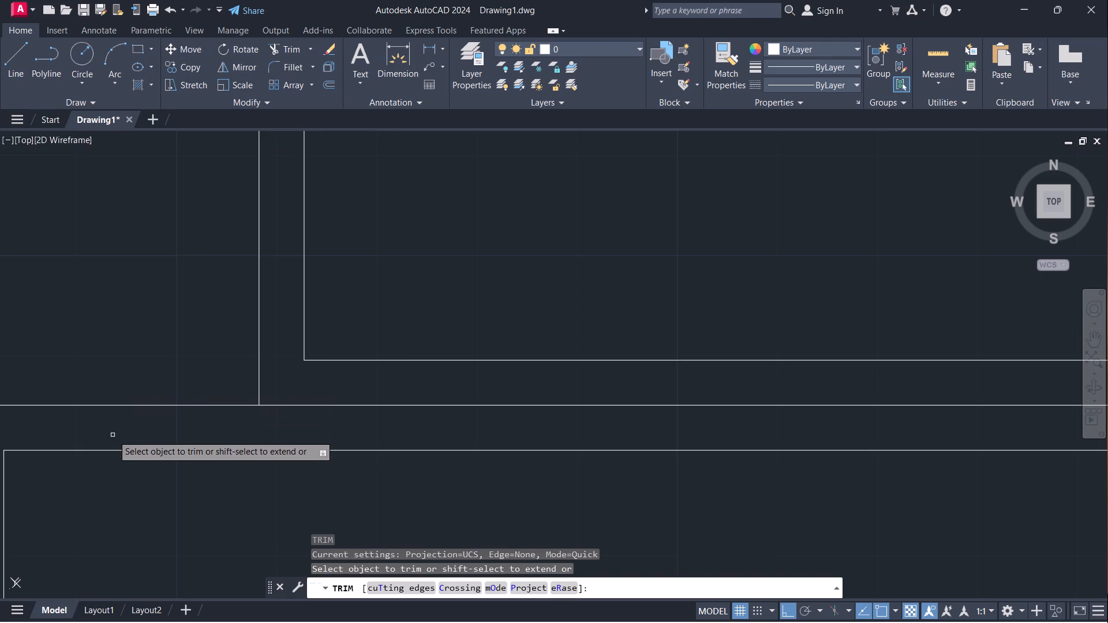
drag(114, 436, 231, 493)
drag(316, 442, 342, 478)
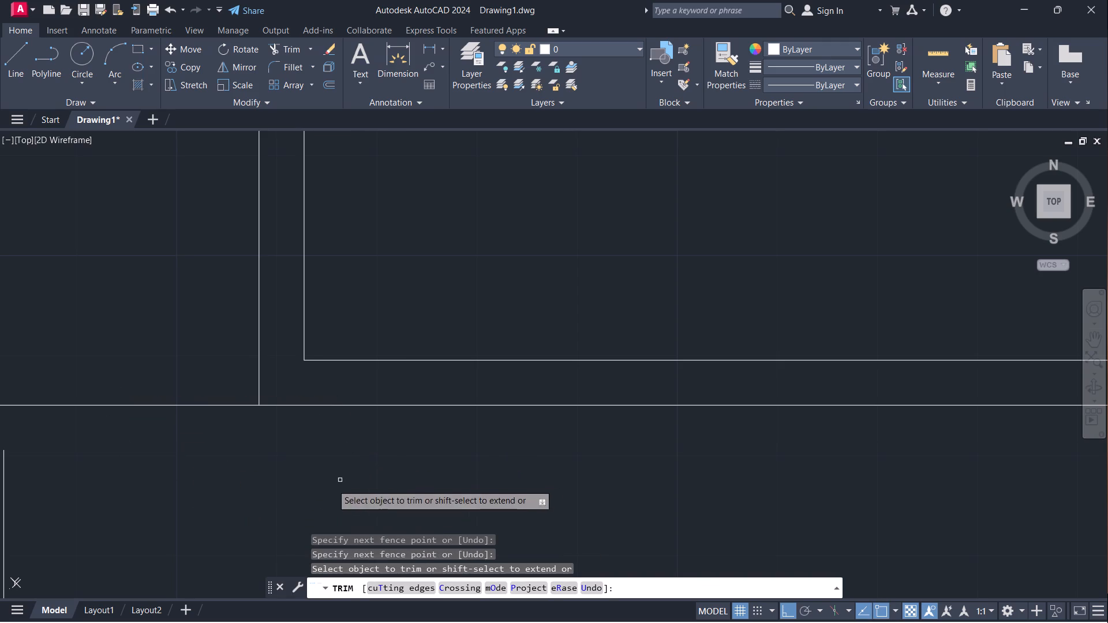
scroll(384, 448, down, 3)
middle_drag(521, 502, 422, 385)
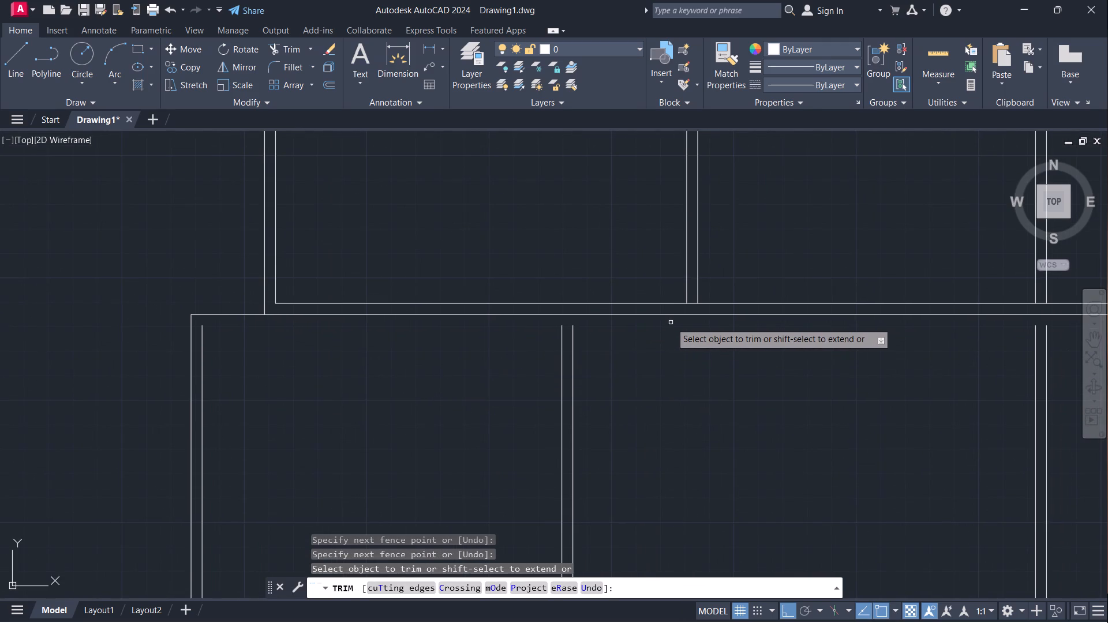
scroll(671, 322, up, 2)
scroll(671, 322, down, 1)
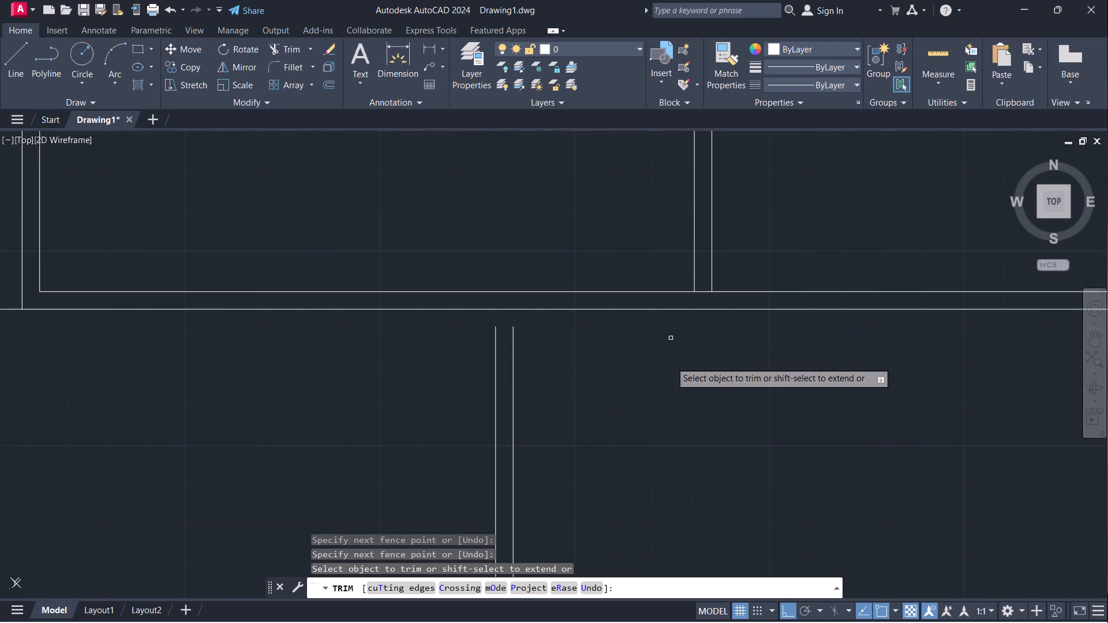
key(space)
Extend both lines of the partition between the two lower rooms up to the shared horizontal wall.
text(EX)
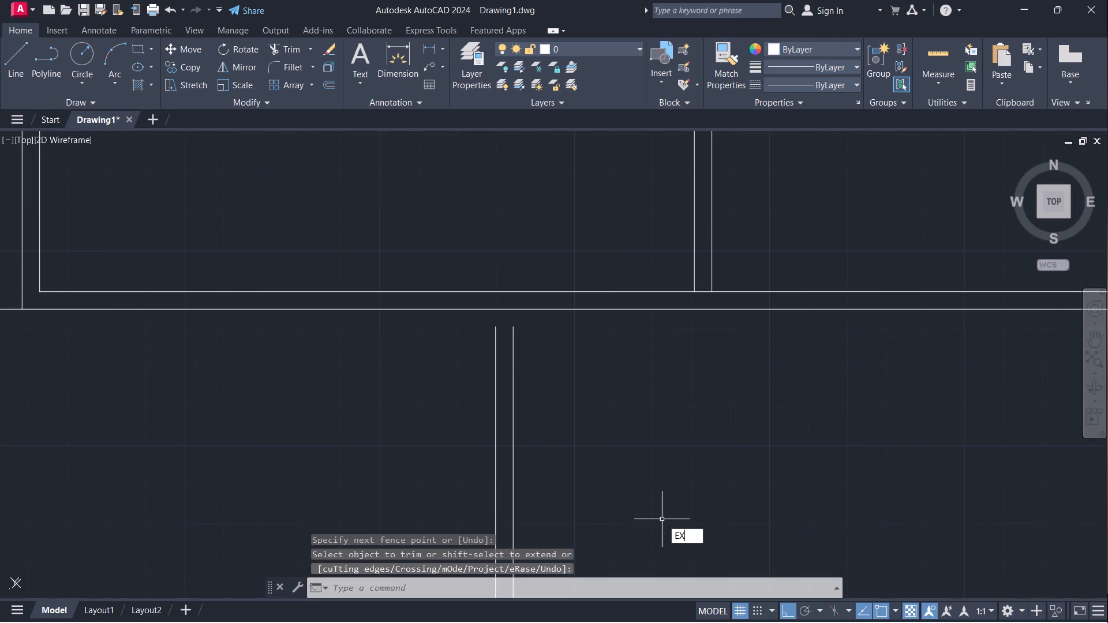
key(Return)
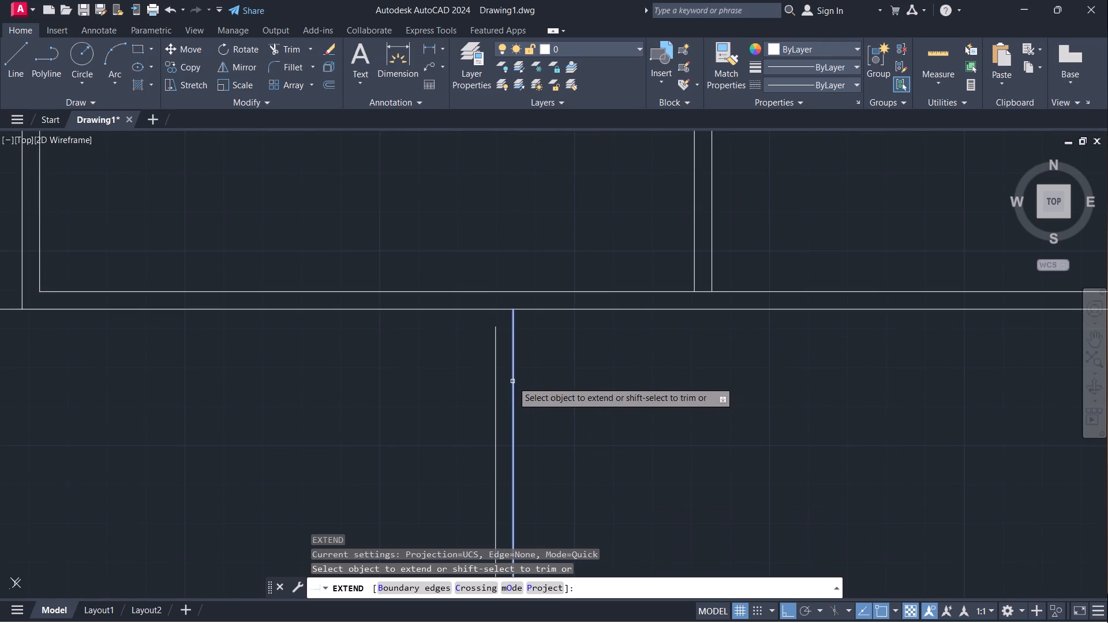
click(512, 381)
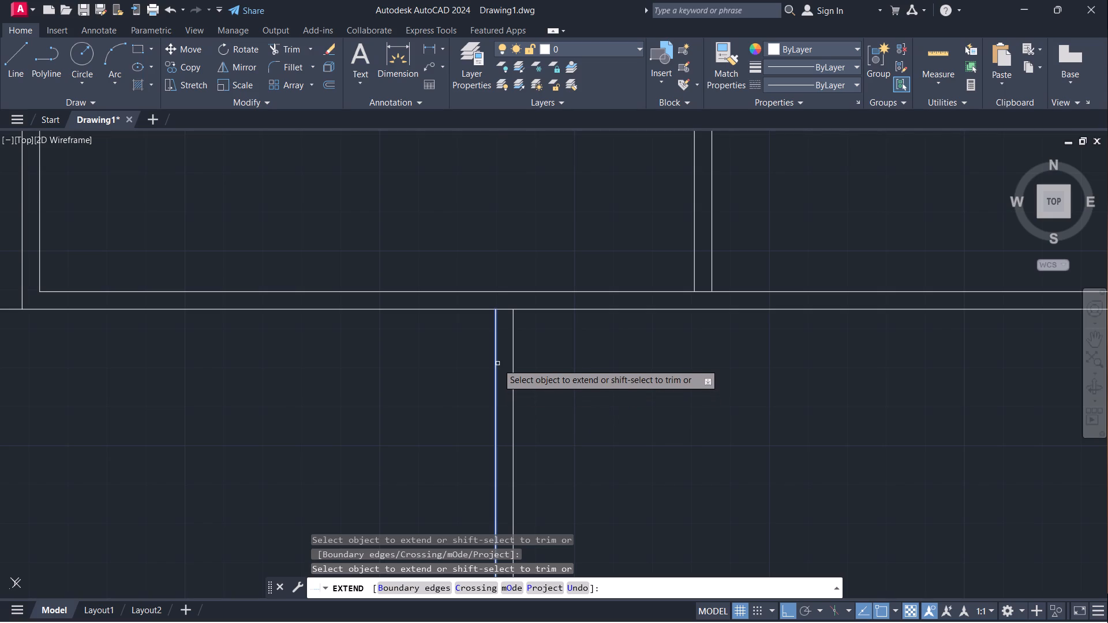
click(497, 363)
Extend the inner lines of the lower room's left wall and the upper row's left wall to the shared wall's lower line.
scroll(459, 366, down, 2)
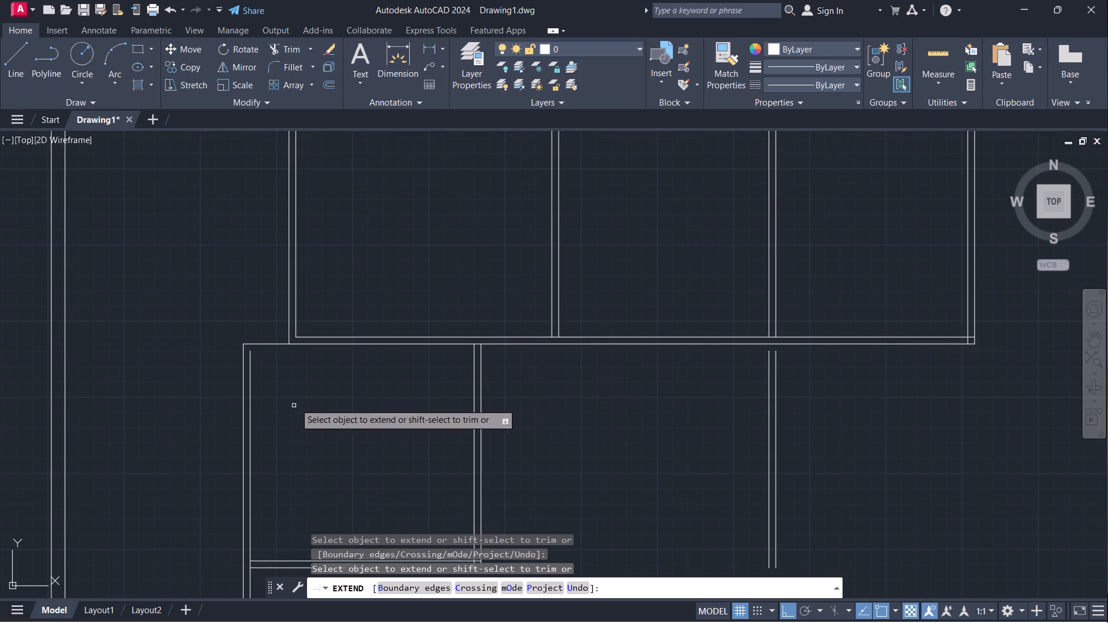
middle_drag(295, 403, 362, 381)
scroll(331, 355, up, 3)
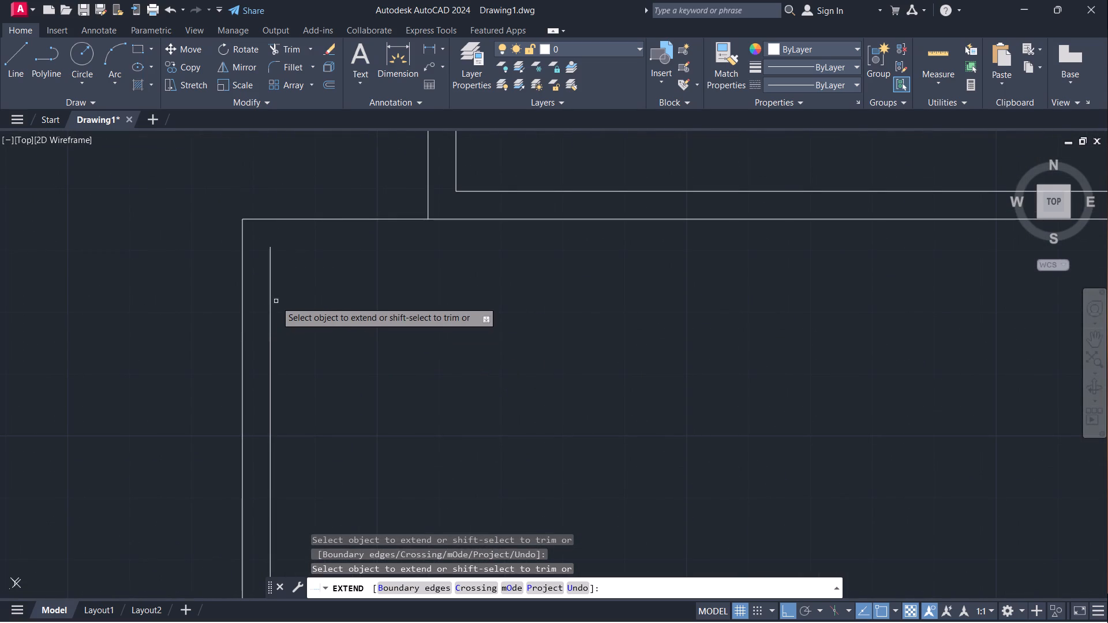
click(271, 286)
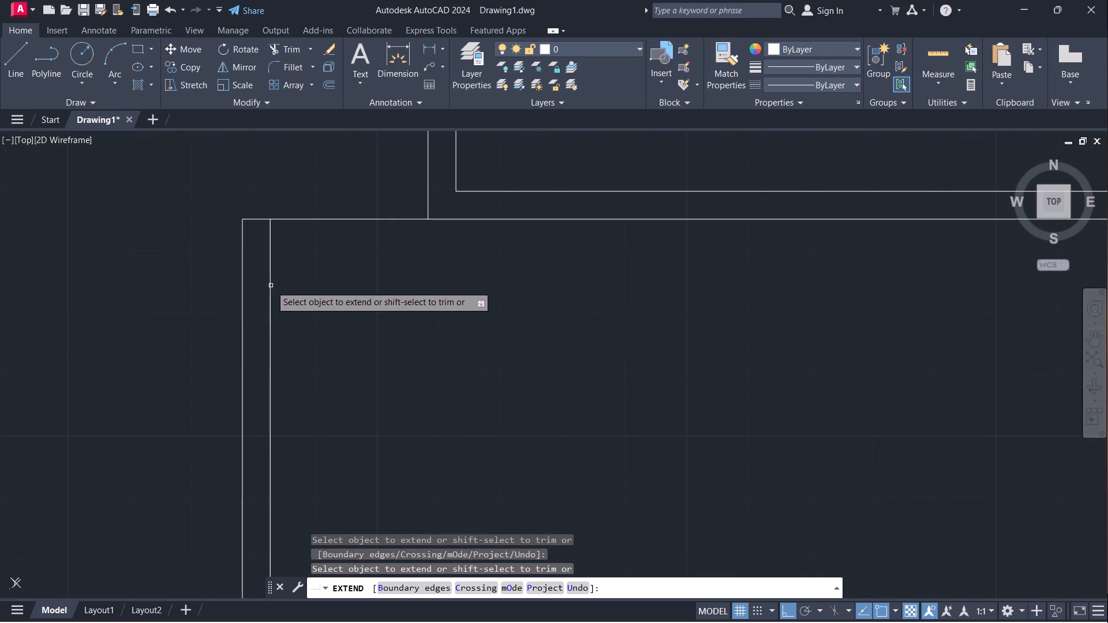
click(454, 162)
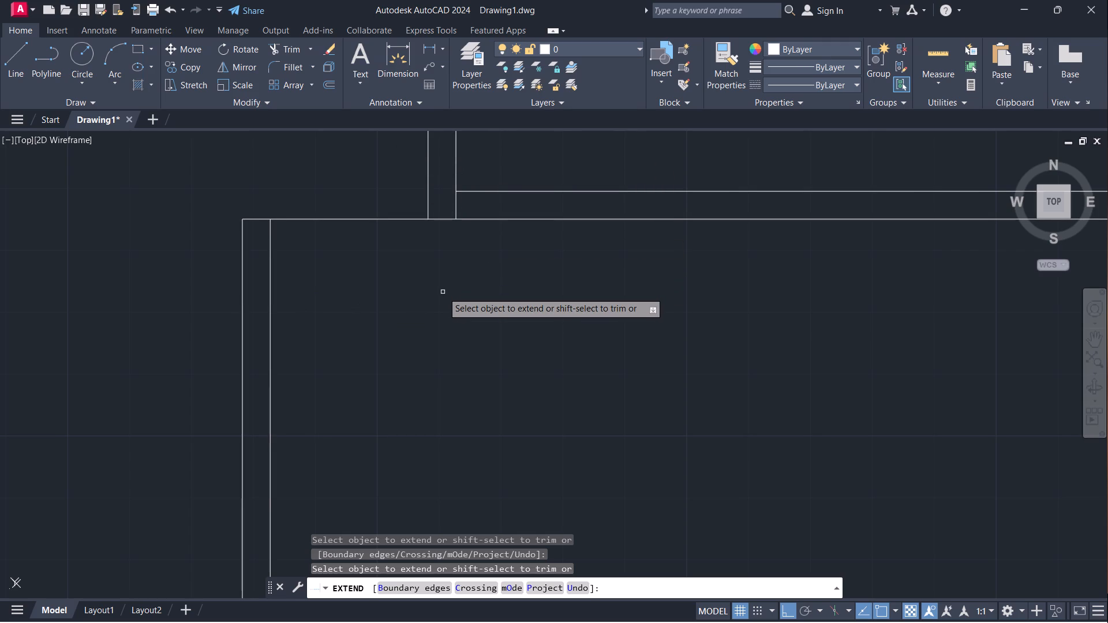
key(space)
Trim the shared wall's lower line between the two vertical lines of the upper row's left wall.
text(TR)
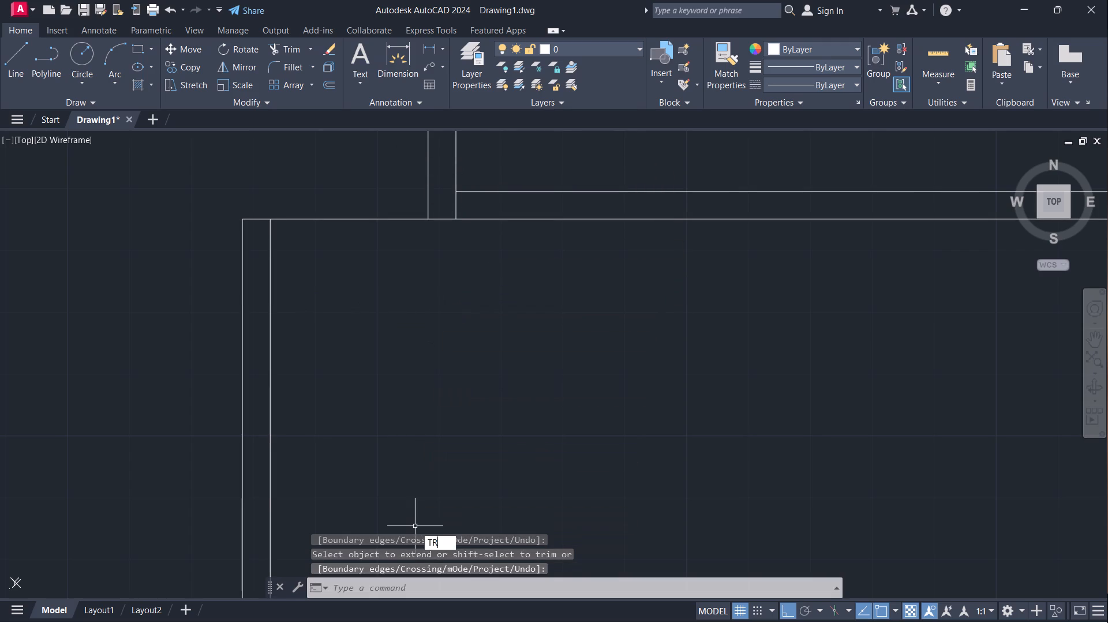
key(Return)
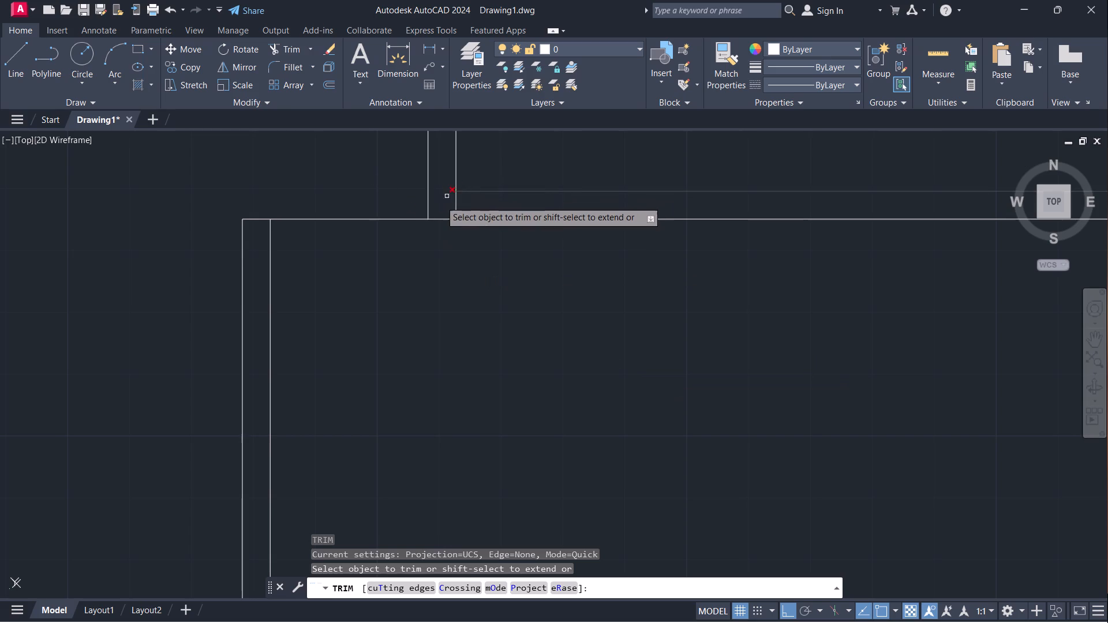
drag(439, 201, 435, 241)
Examine the shared wall, its junctions with the partitions and the overall alignment of the upper and lower rooms.
scroll(377, 267, down, 2)
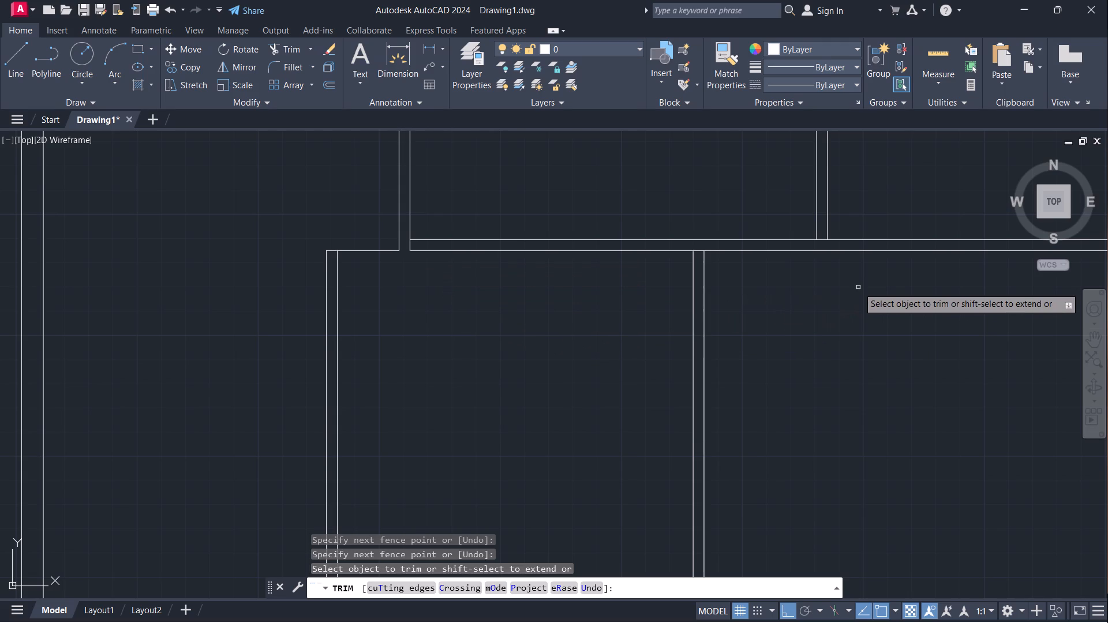
scroll(858, 287, down, 1)
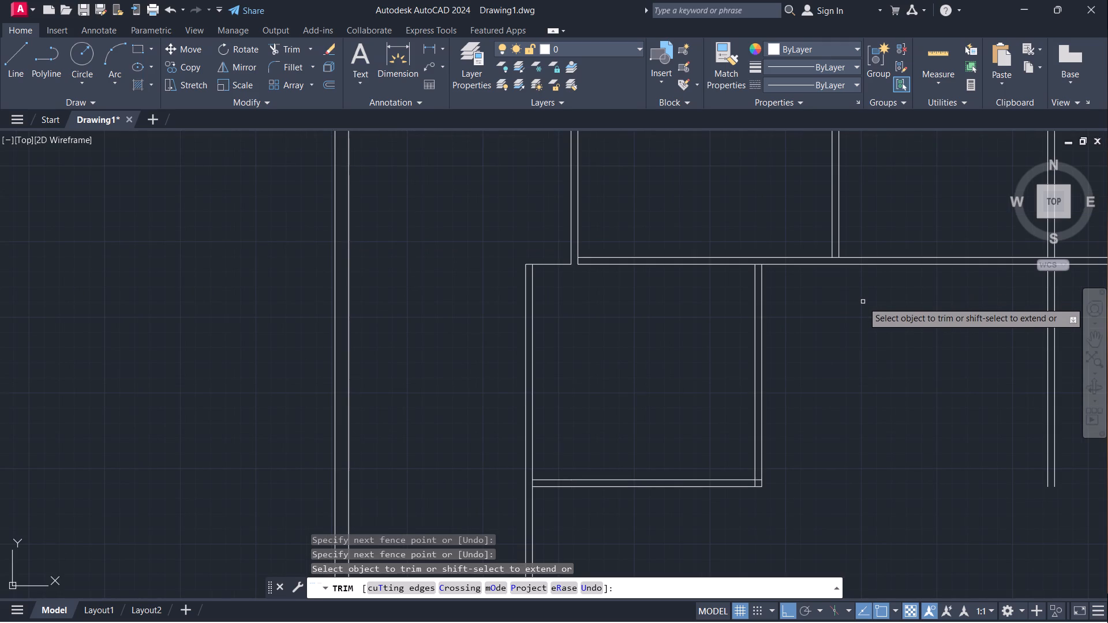
scroll(862, 318, down, 1)
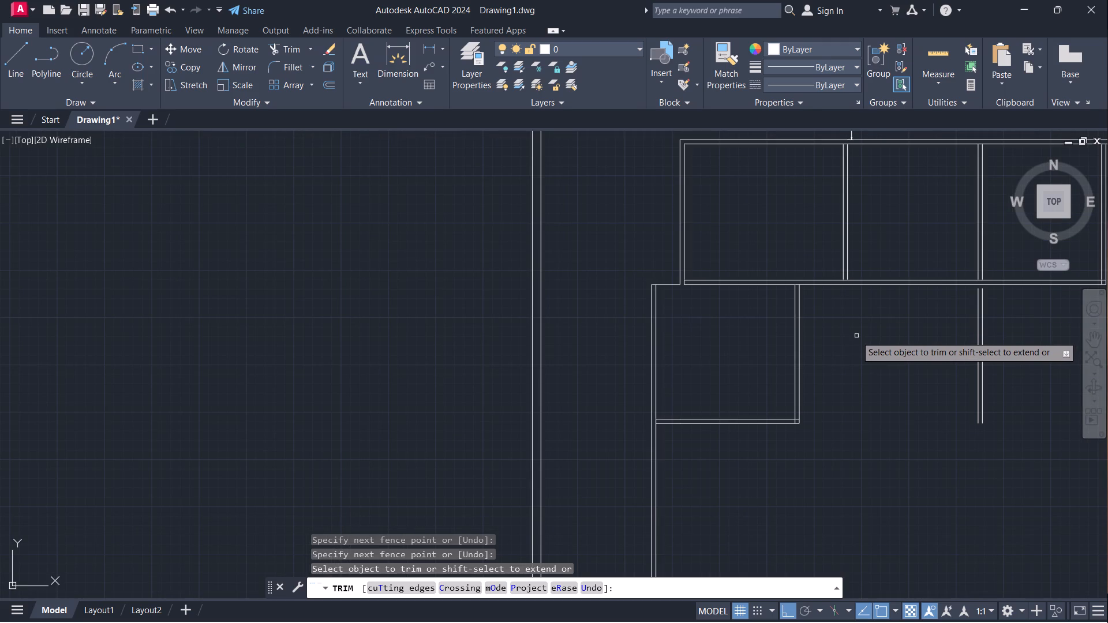
middle_drag(855, 336, 674, 364)
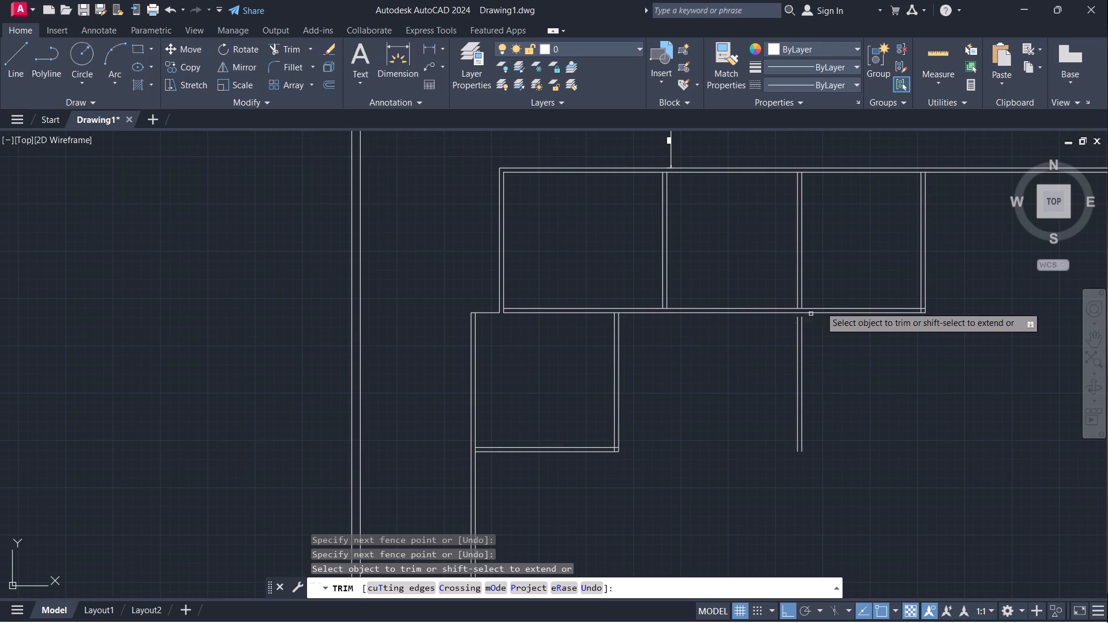
scroll(814, 294, up, 3)
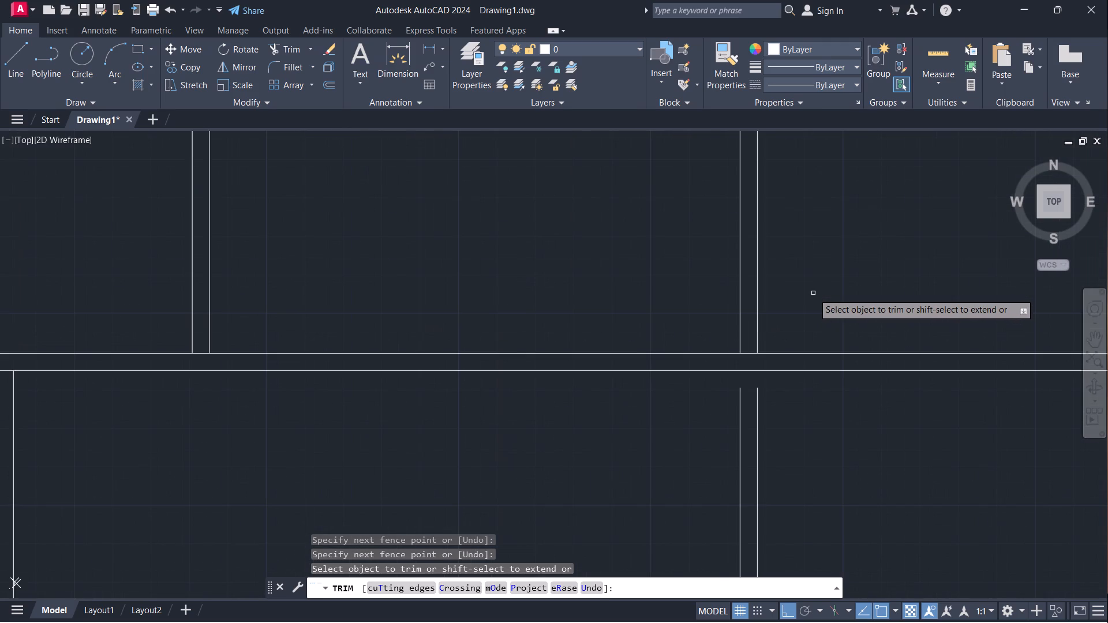
scroll(791, 313, down, 2)
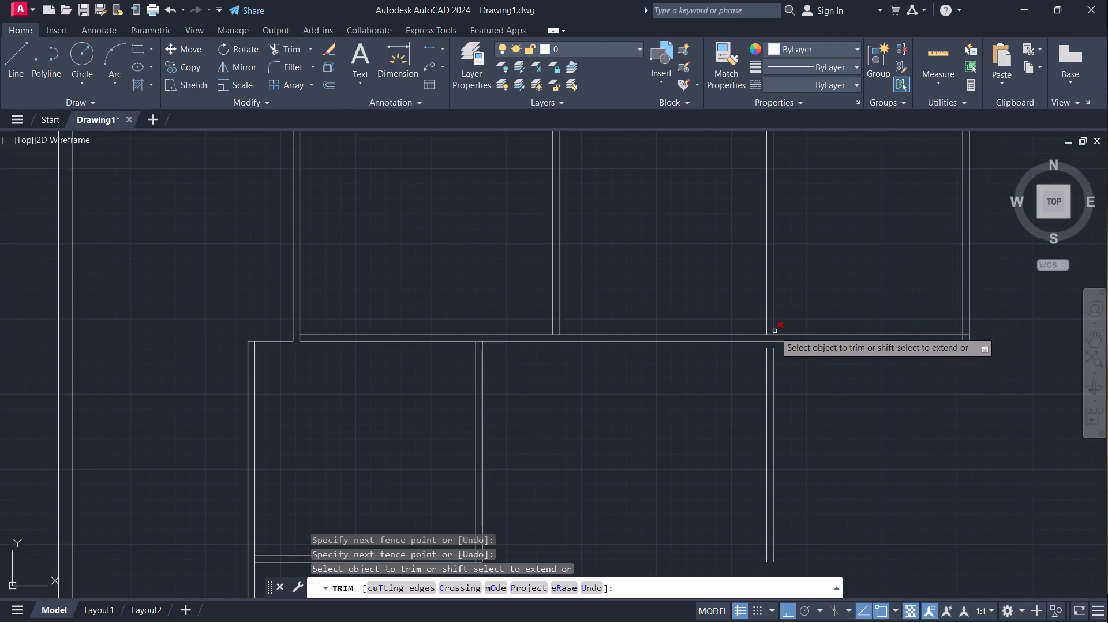
scroll(673, 392, down, 2)
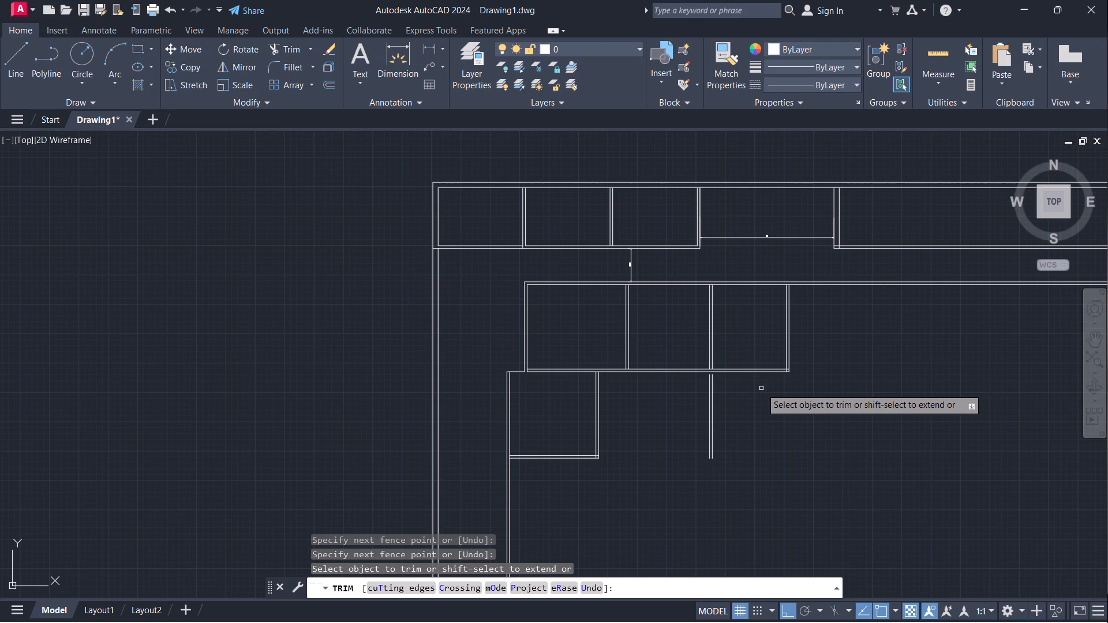
scroll(526, 371, up, 4)
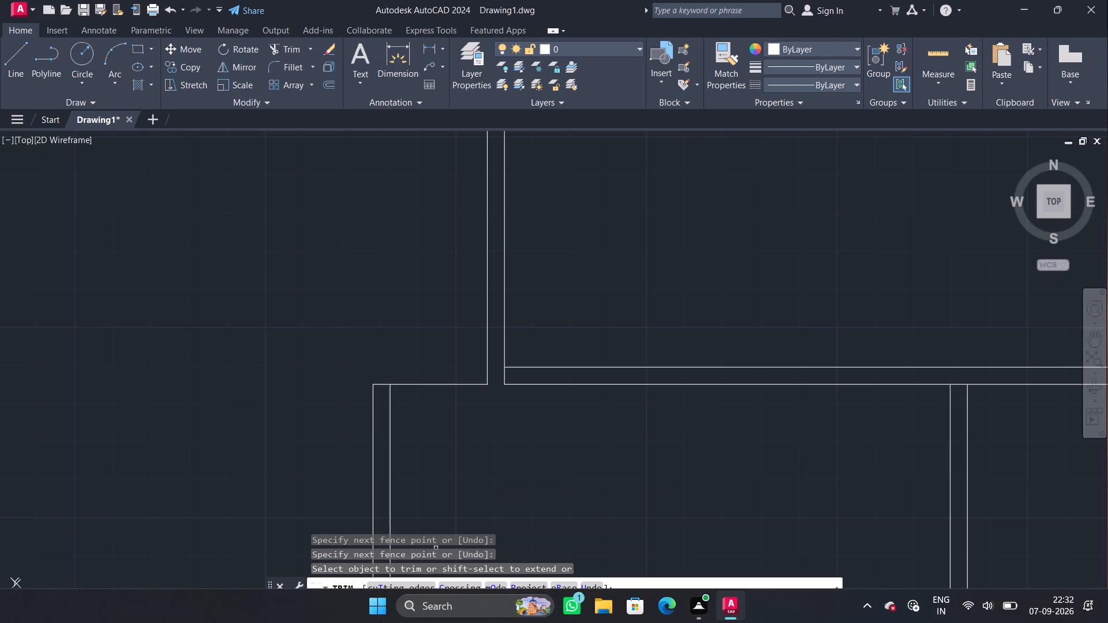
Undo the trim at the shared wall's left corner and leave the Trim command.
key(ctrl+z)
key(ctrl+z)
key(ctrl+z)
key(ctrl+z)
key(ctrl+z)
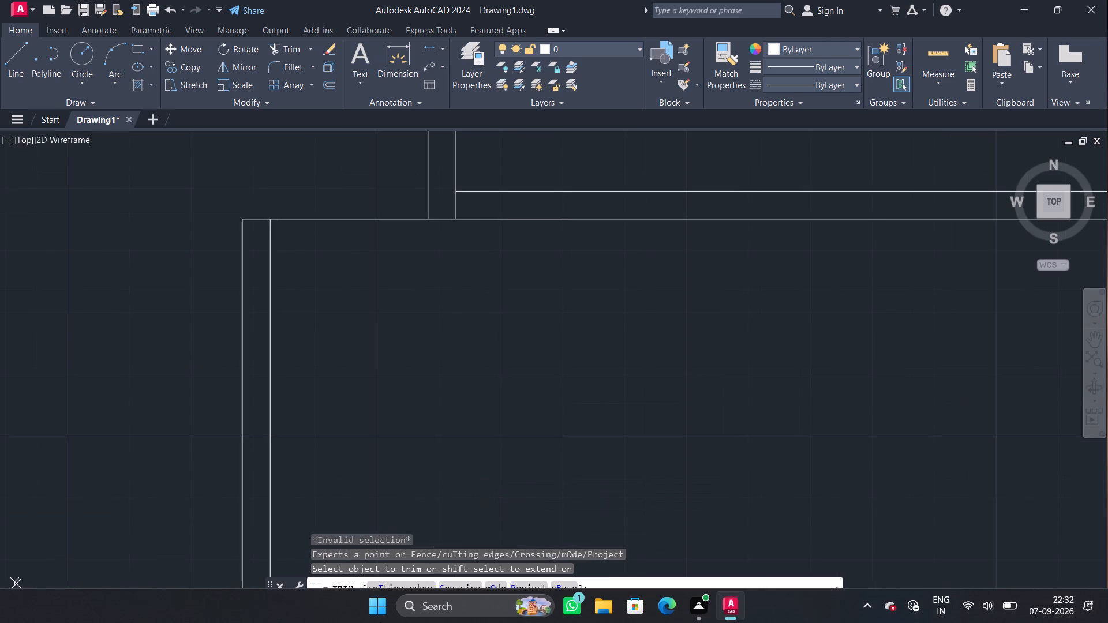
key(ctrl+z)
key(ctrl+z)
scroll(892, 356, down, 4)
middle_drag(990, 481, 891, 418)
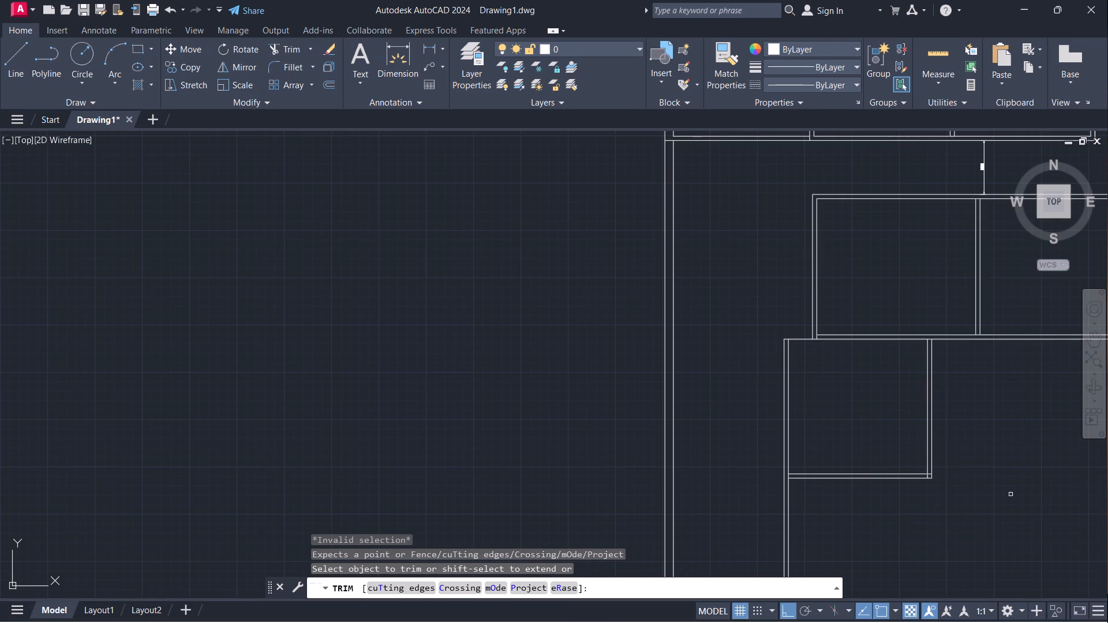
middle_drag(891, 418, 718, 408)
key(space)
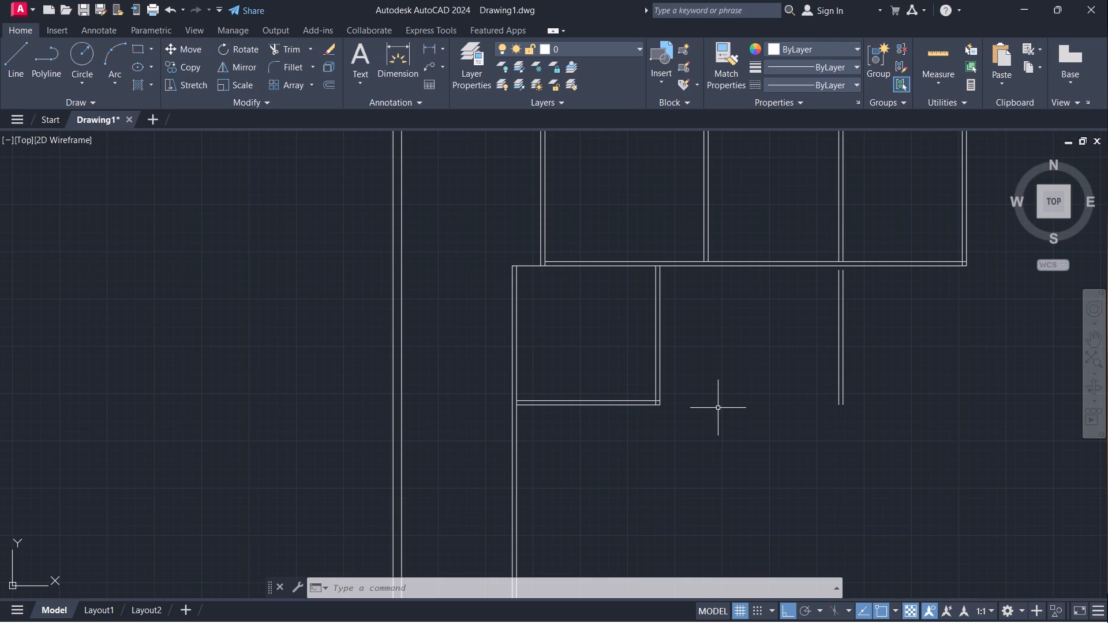
Undo the extensions, the shared-wall trims and the offsets that formed the adjoining 15'9" wide room.
key(ctrl+z)
key(ctrl+z)
key(ctrl+z)
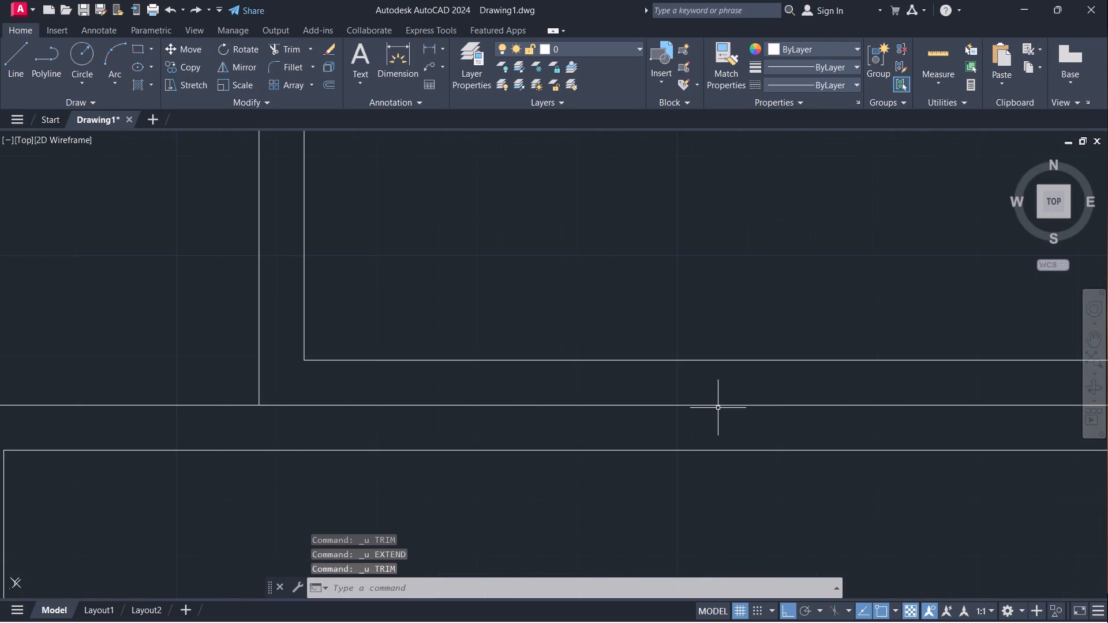
key(ctrl+z)
key(ctrl+z)
key(ctrl+z)
key(ctrl+z)
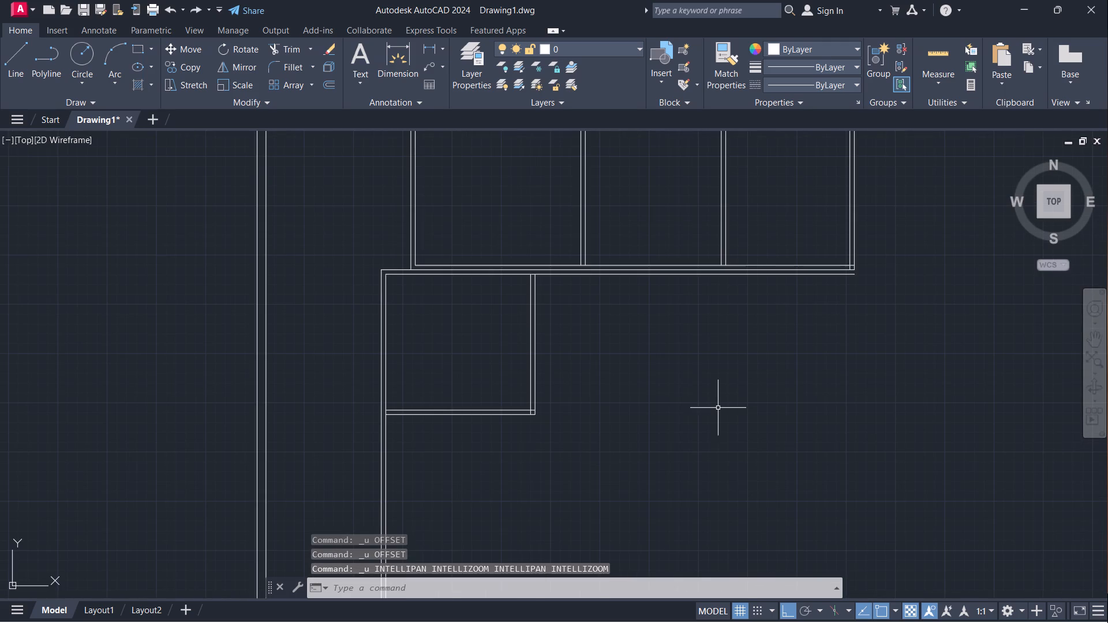
Undo all the linework of the 12'3" by 11'6" lower room, including the short starting line at the upper row's lower-left corner.
key(ctrl+z)
key(ctrl+z)
key(ctrl+z)
key(ctrl+z)
key(ctrl+z)
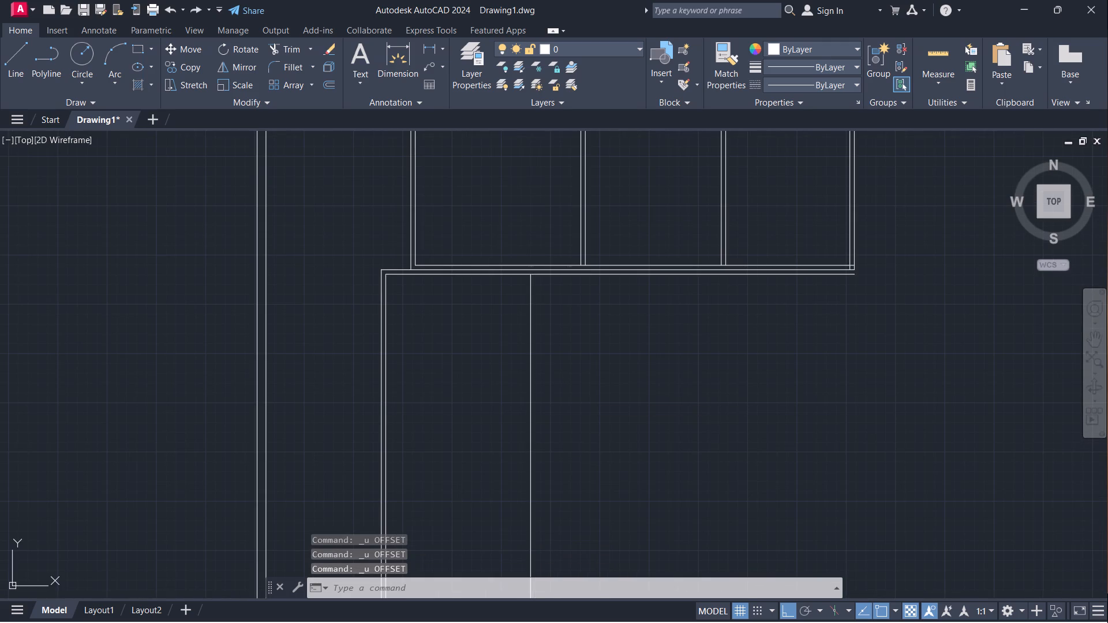
key(ctrl+z)
key(ctrl+z)
key(ctrl+z)
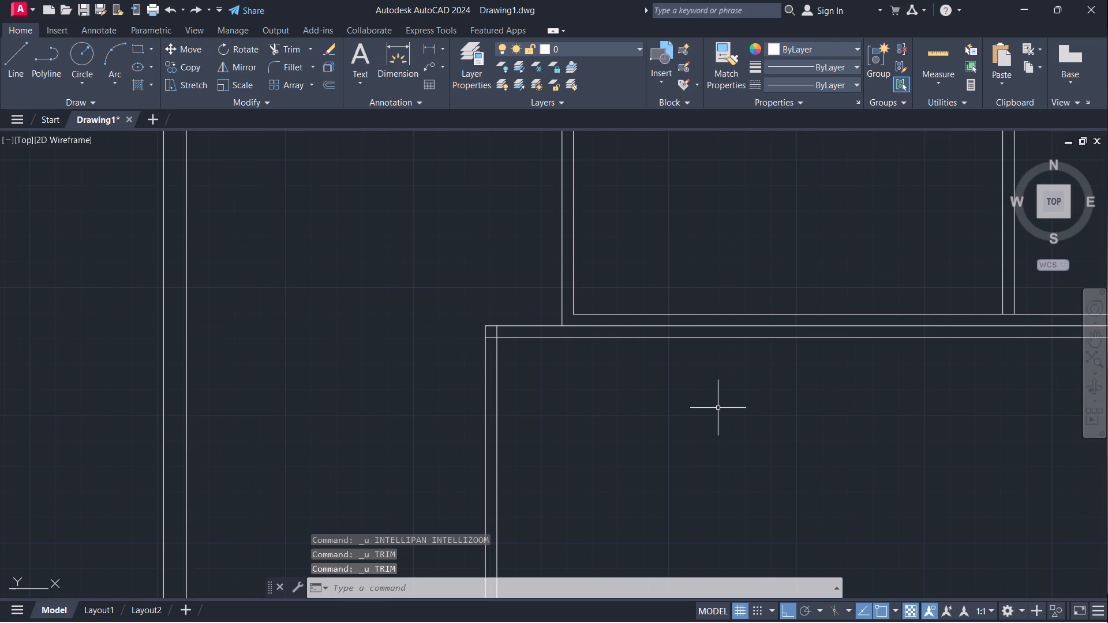
key(ctrl+z)
key(ctrl+z)
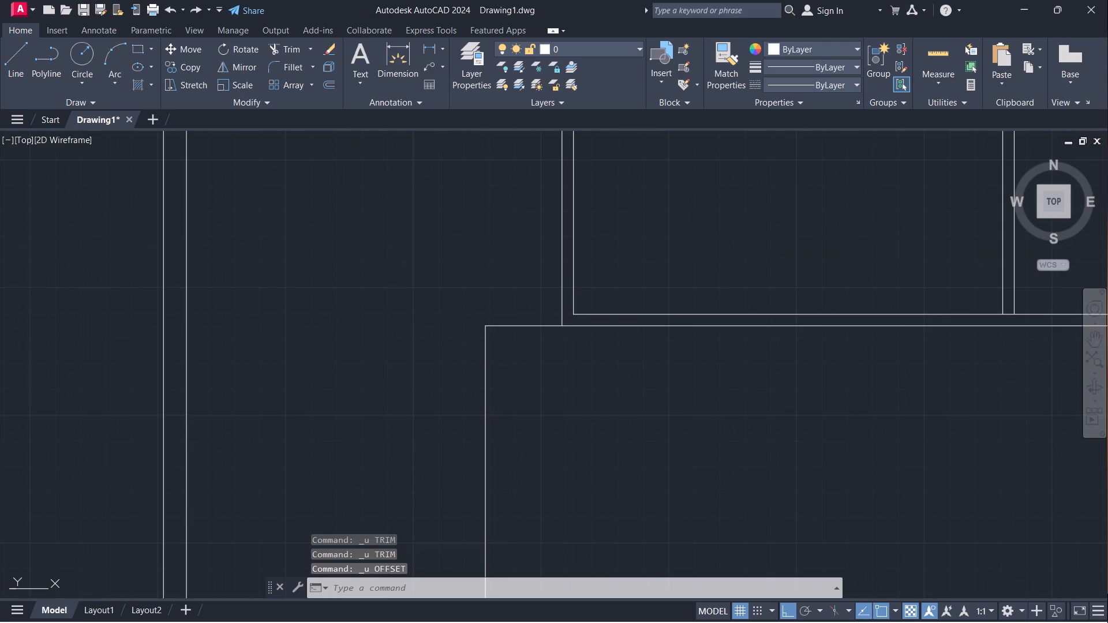
key(ctrl+z)
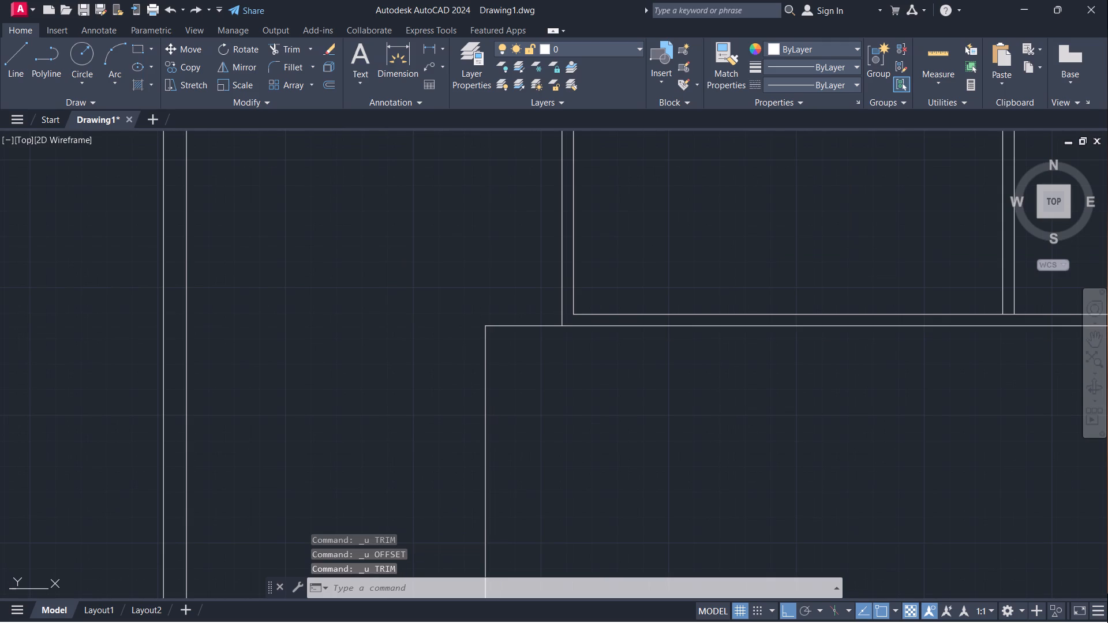
key(ctrl+z)
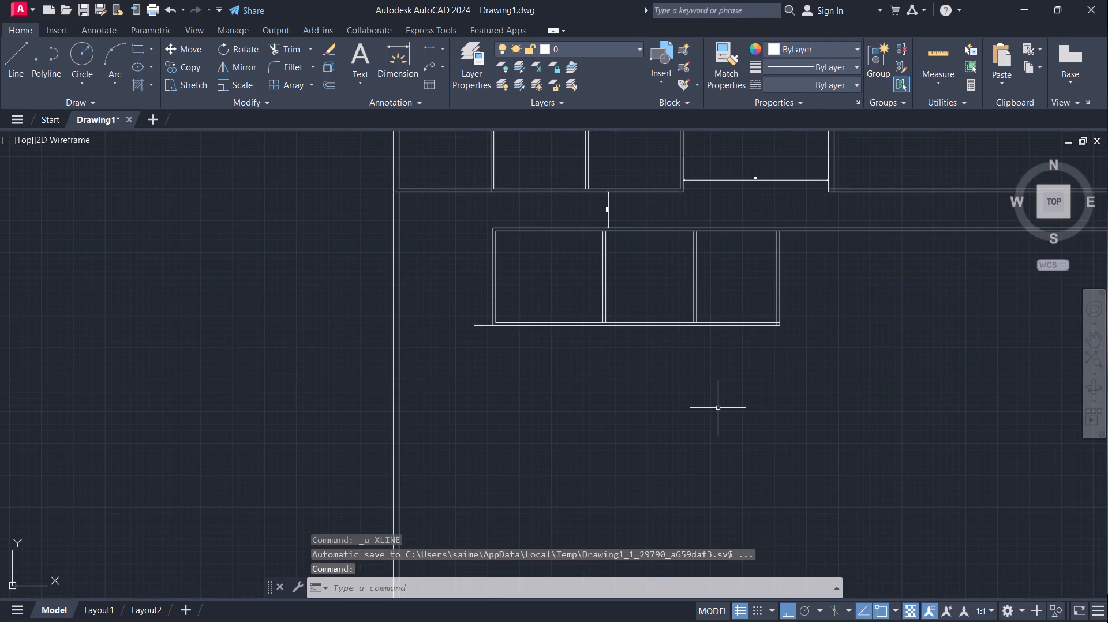
key(ctrl+z)
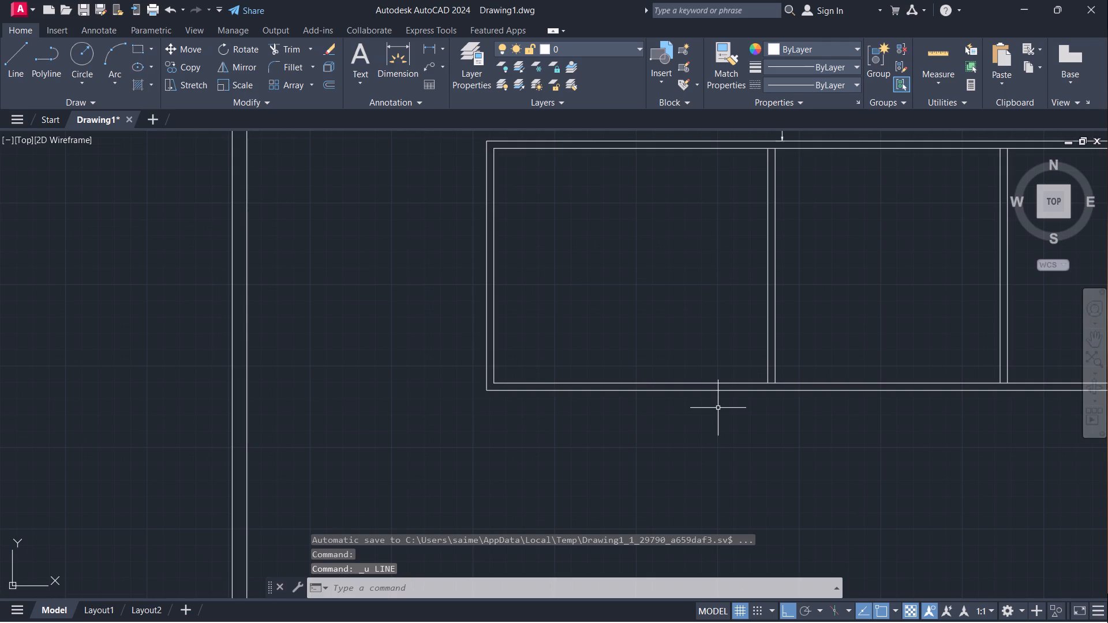
Draw a 2'6" horizontal line leftward from the outer face of the lower row's left wall, level with its inner bottom line.
scroll(718, 408, down, 2)
middle_drag(741, 393, 735, 324)
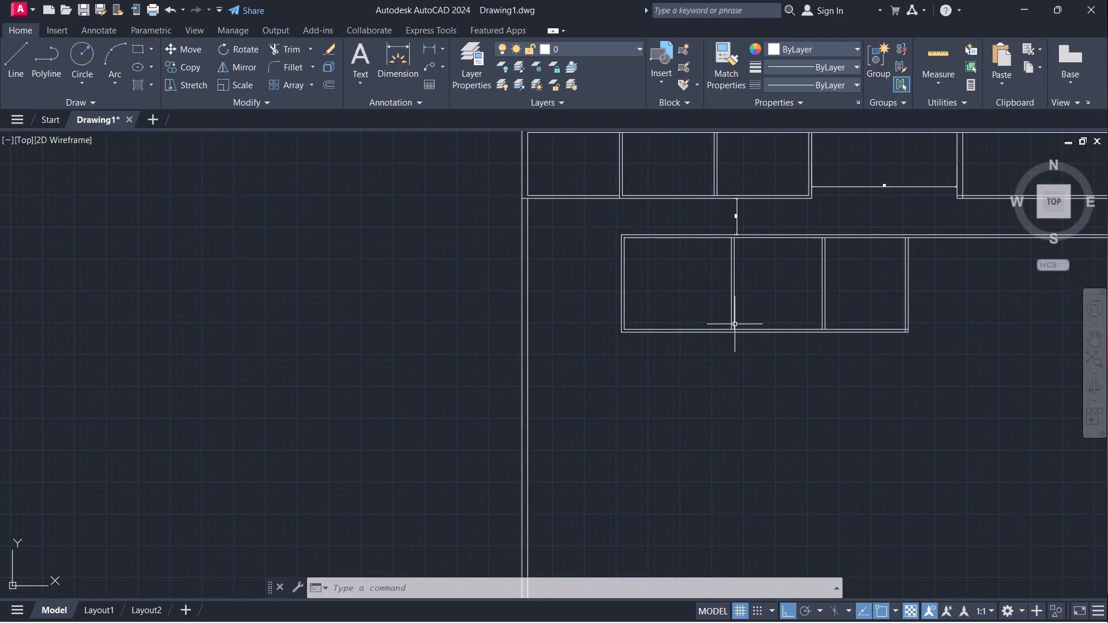
key(o)
key(BackSpace)
key(l)
key(Return)
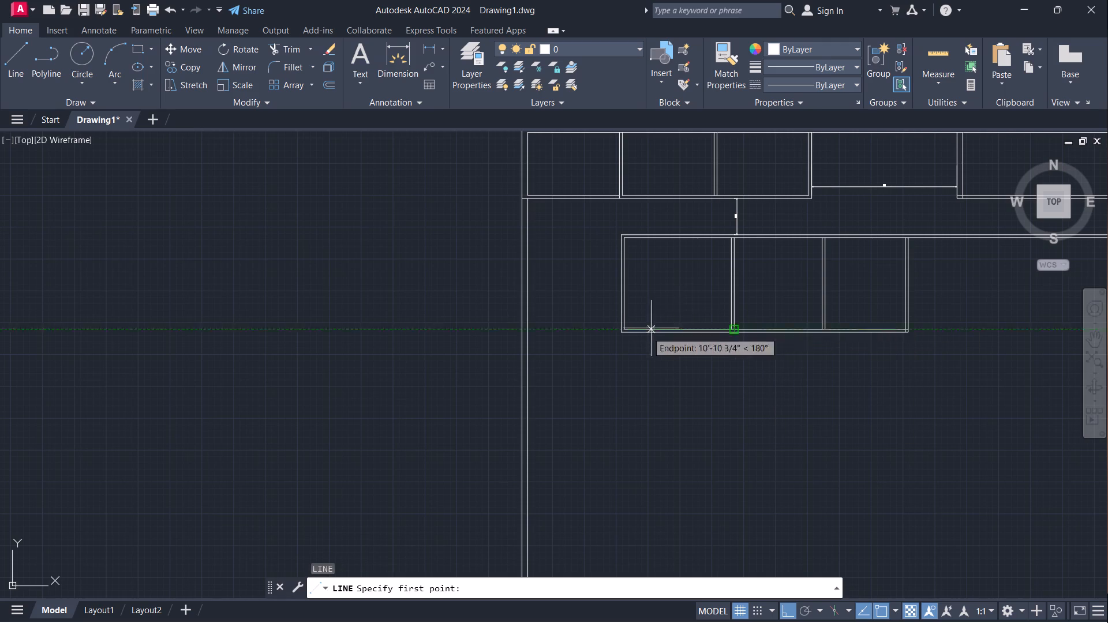
scroll(622, 348, up, 3)
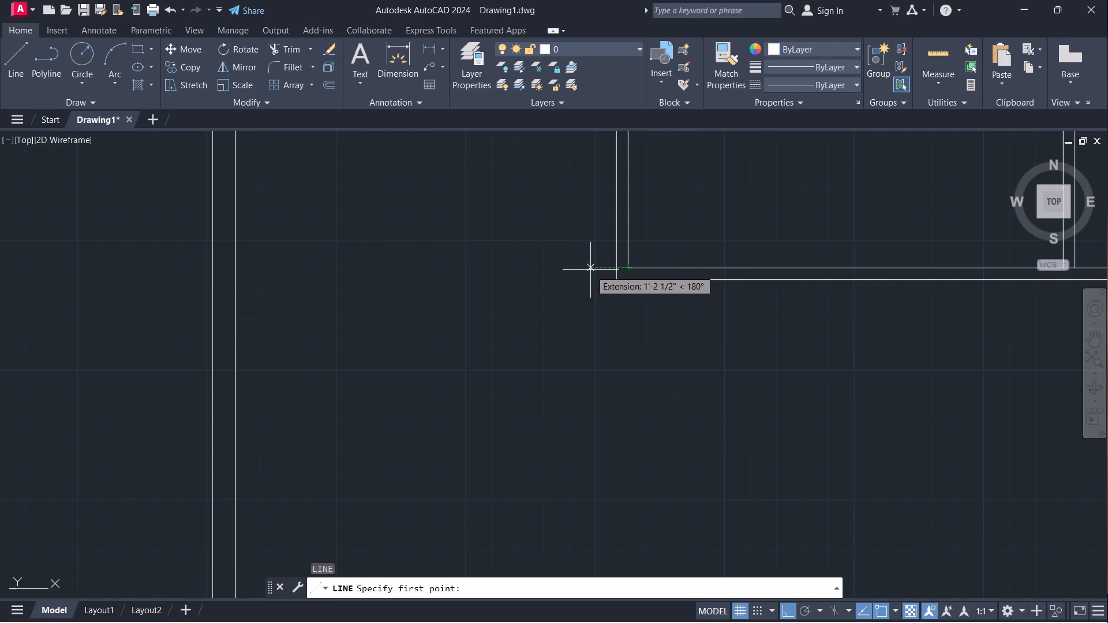
key(space)
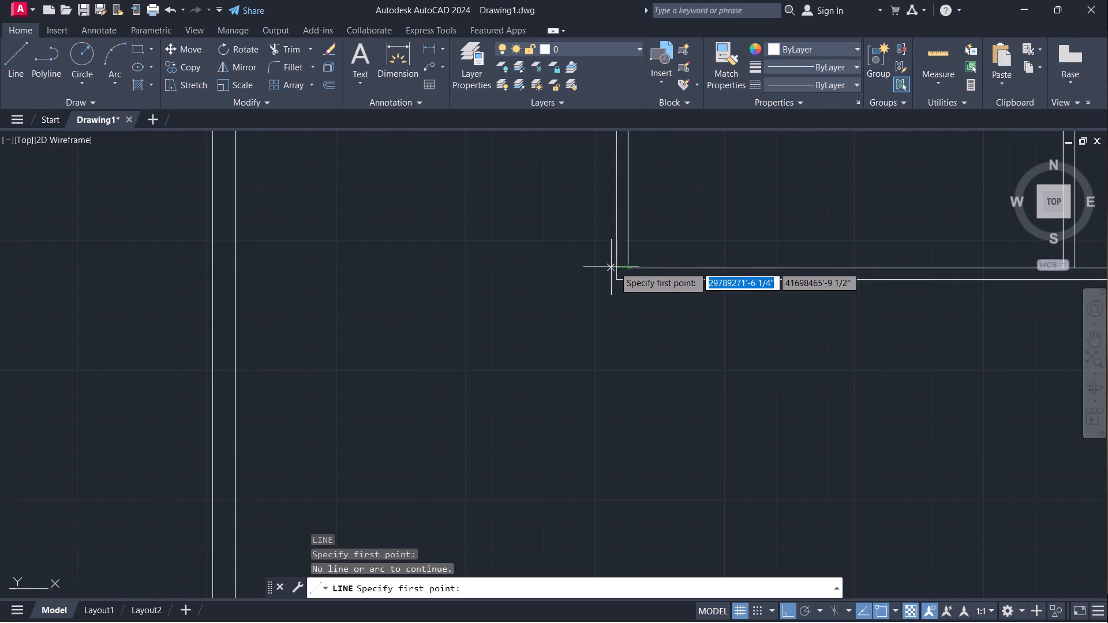
click(615, 271)
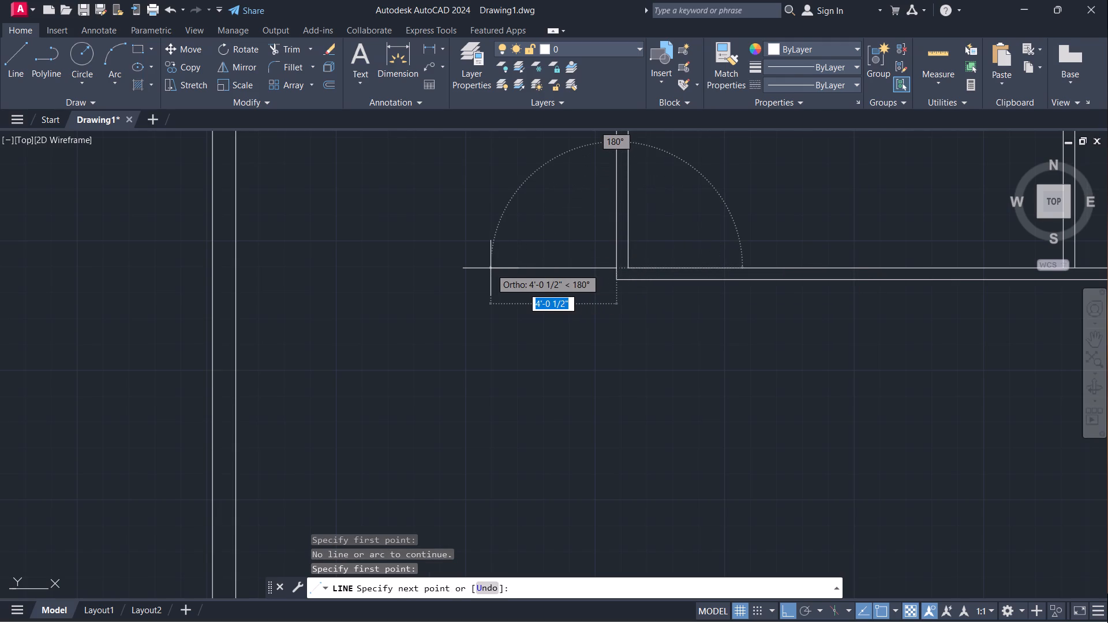
key(2)
key(apostrophe)
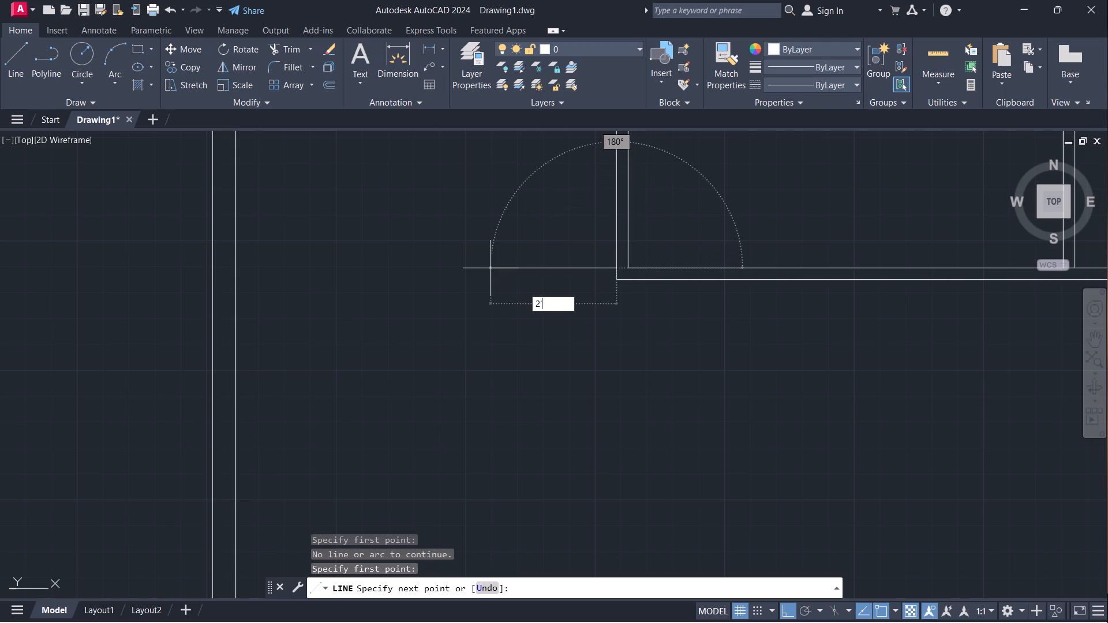
key(6)
key(shift+quotedbl)
key(Return)
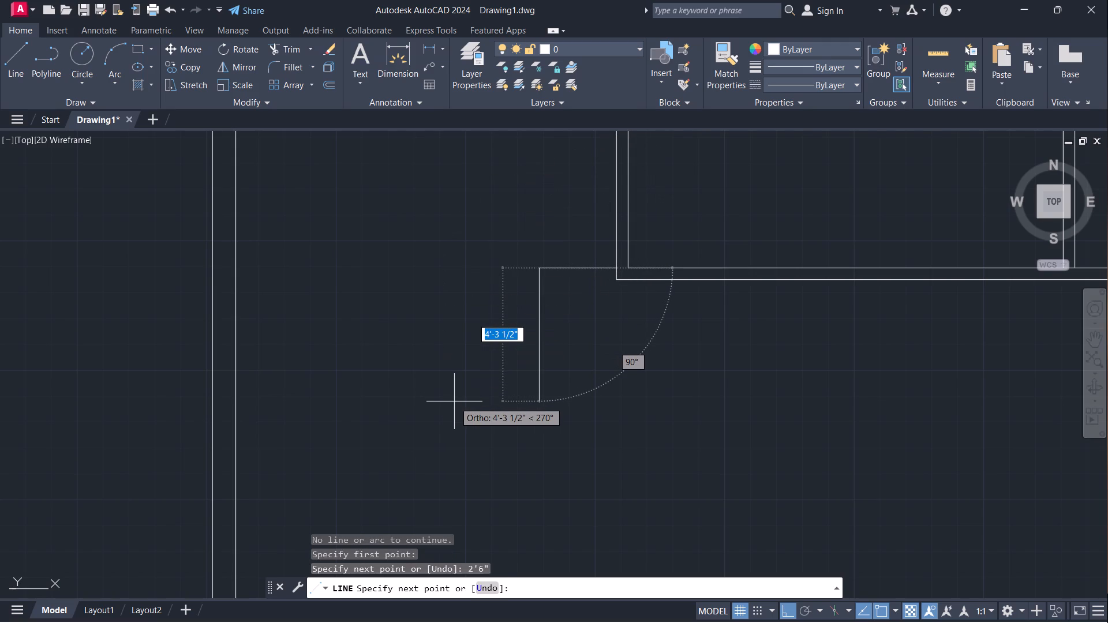
key(space)
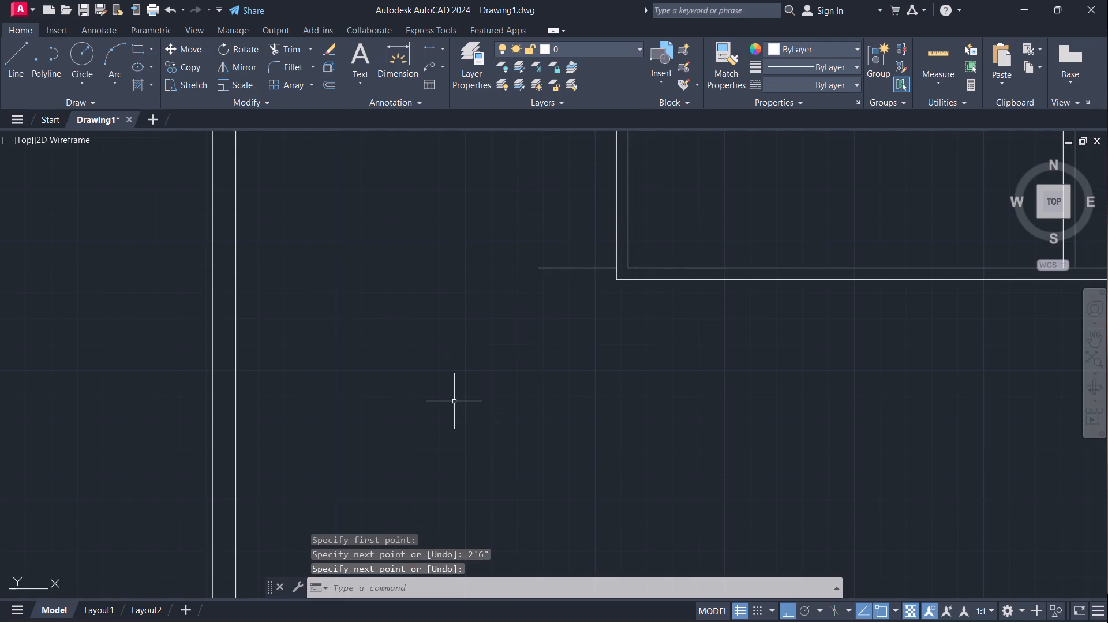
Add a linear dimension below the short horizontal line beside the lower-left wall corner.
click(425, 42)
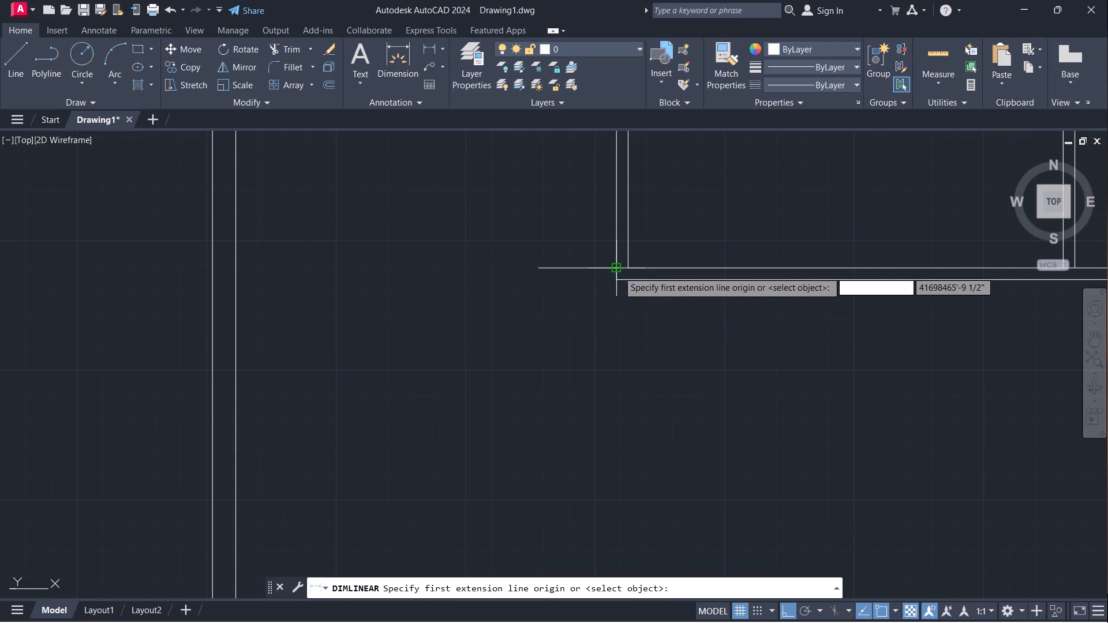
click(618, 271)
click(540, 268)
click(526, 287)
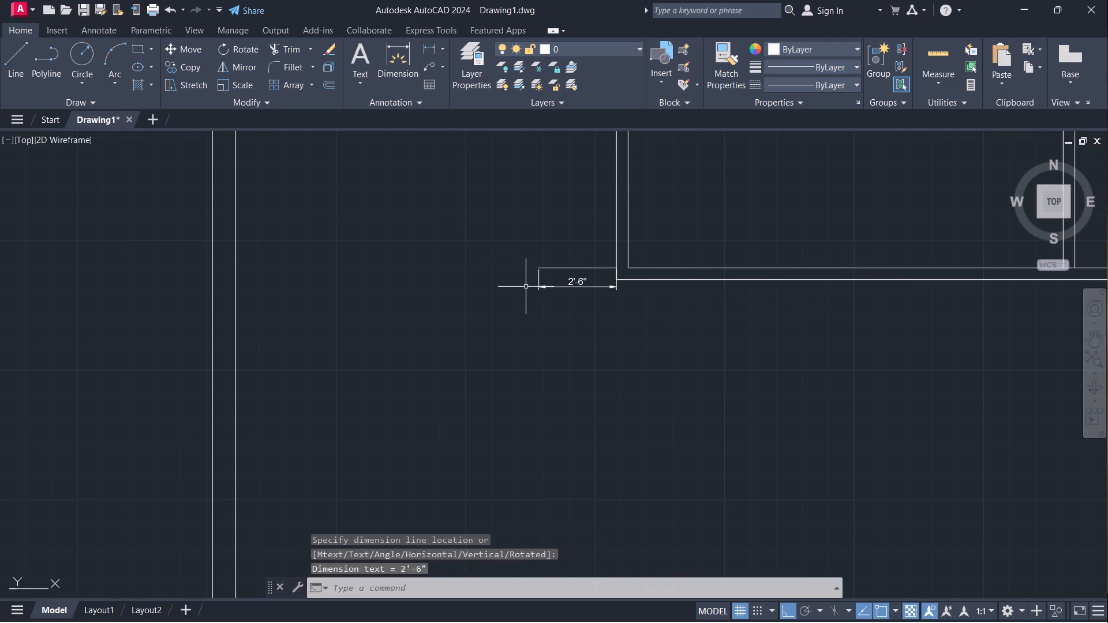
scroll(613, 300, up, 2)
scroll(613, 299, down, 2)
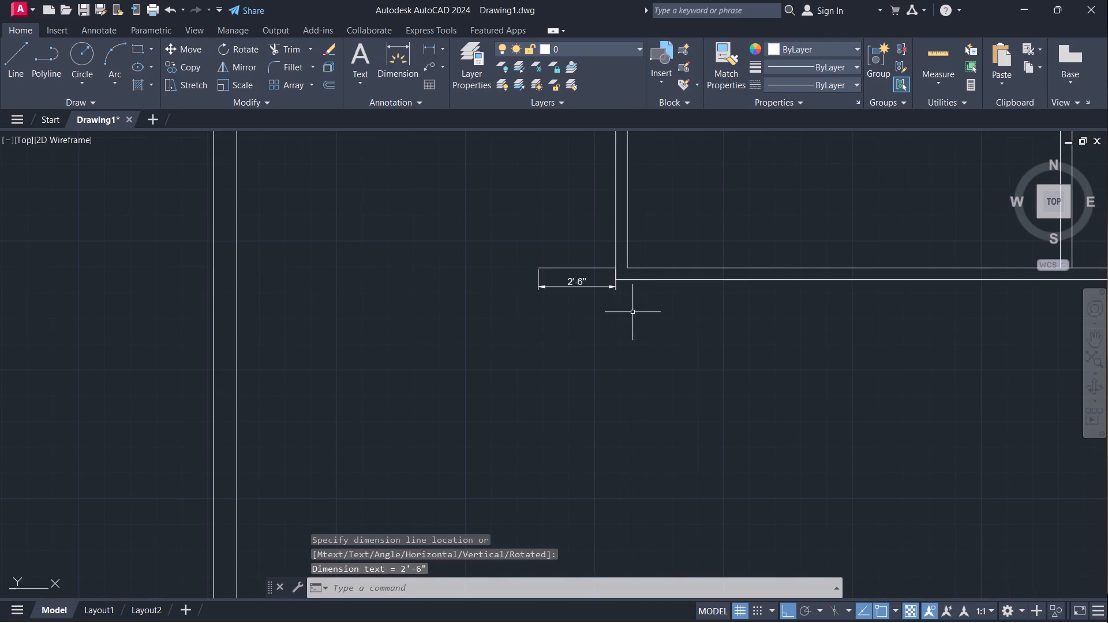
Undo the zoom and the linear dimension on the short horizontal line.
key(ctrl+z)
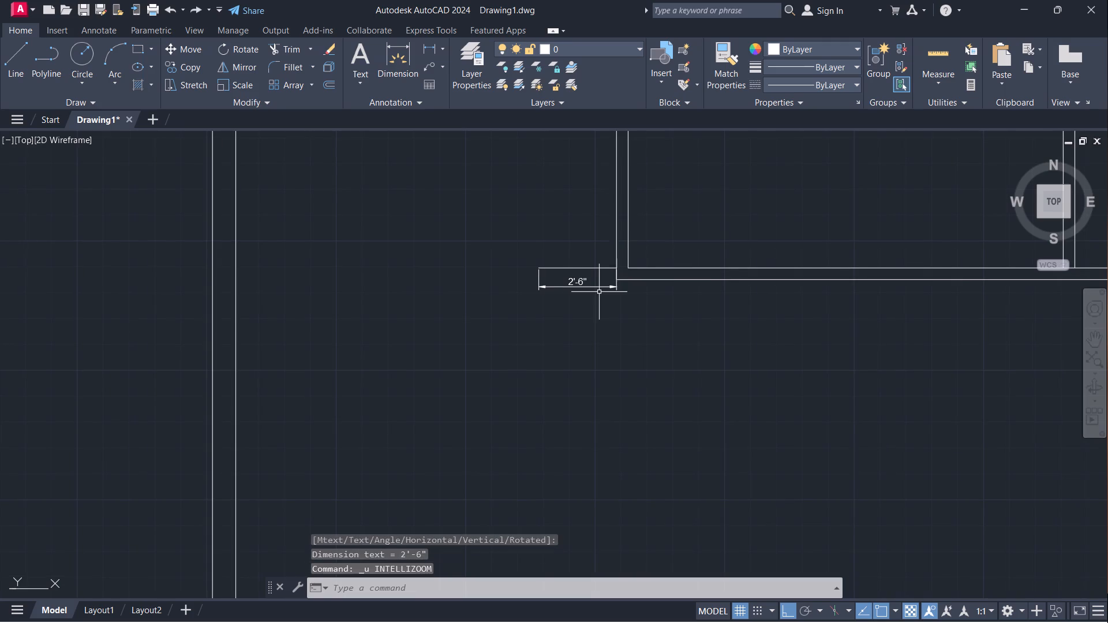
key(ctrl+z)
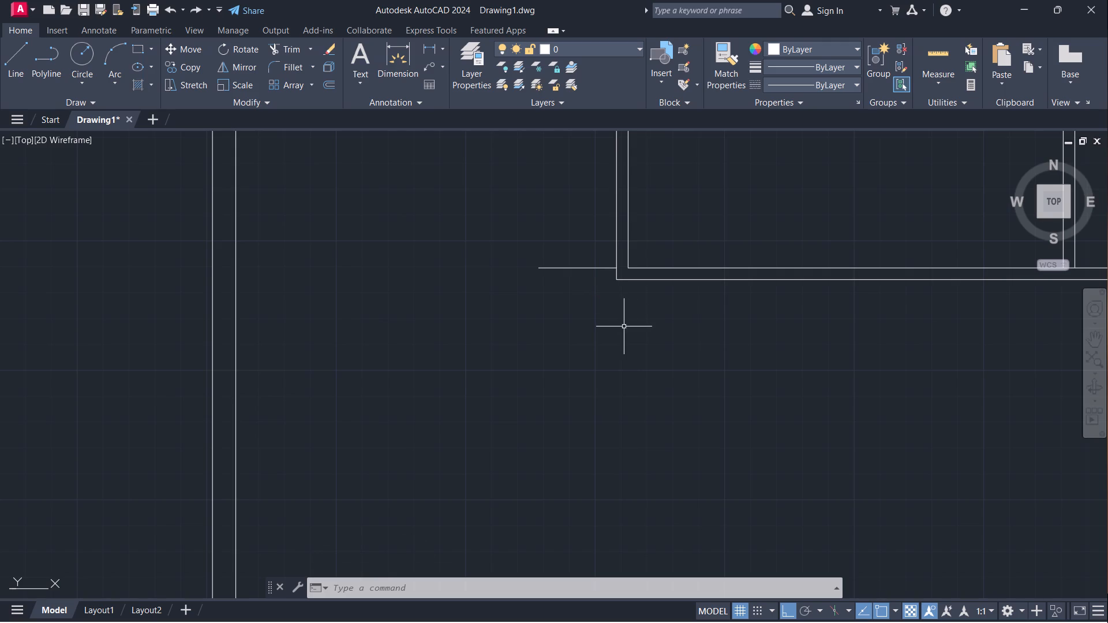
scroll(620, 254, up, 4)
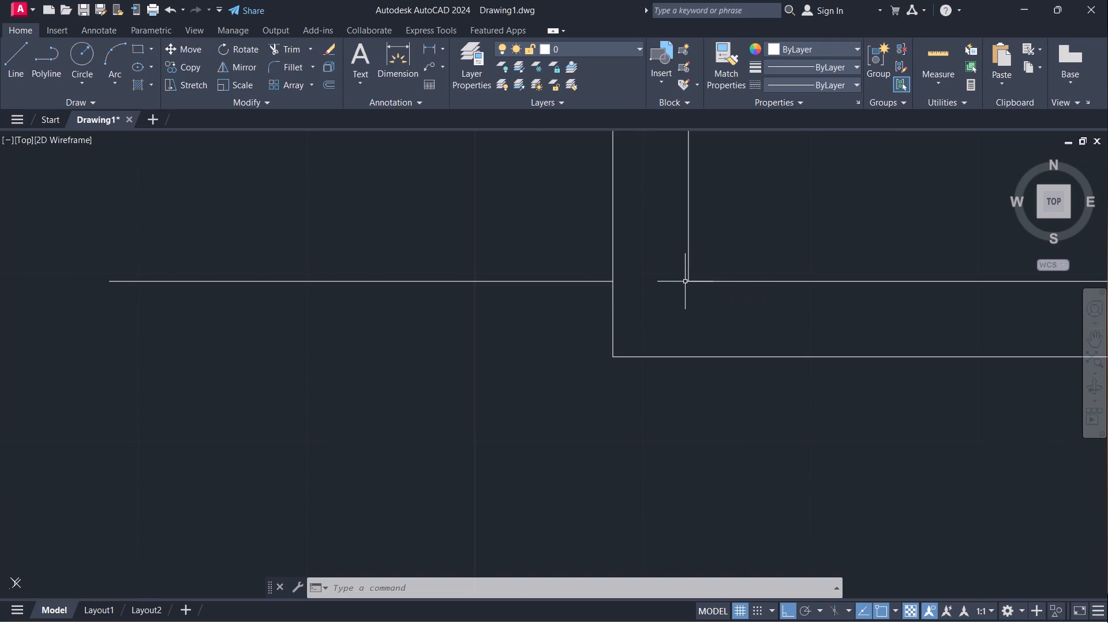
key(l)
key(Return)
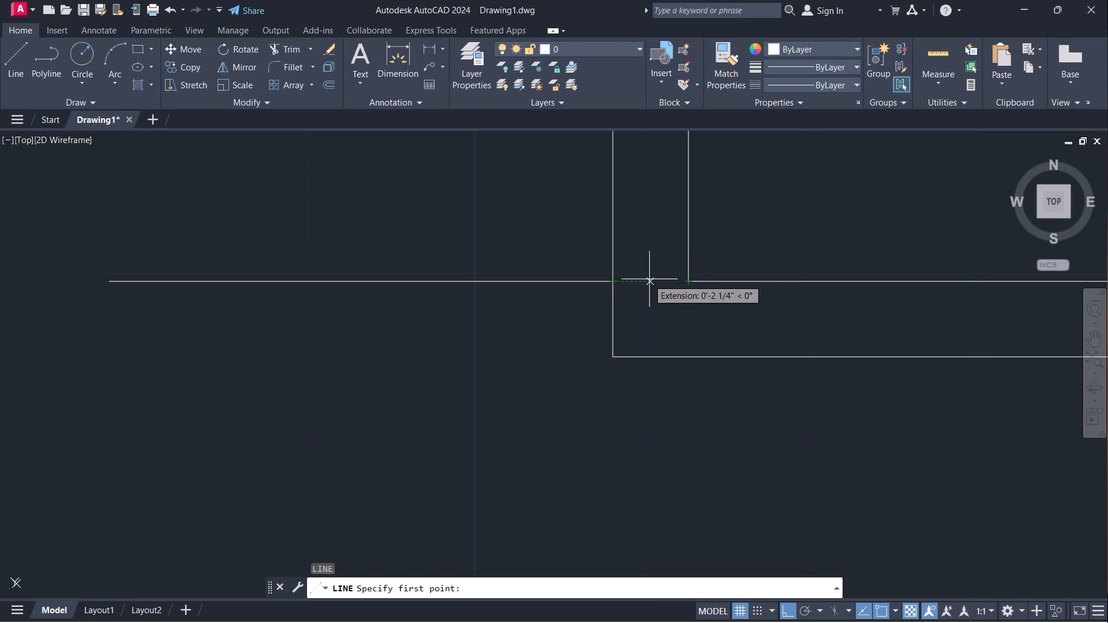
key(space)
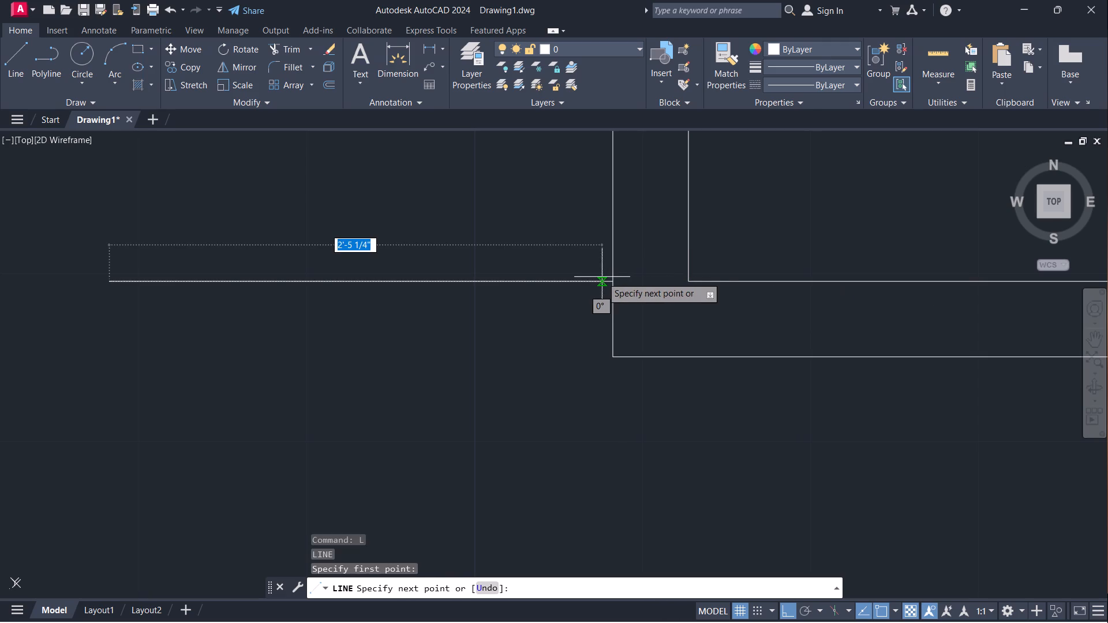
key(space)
Place a vertical construction line through the left end of the 2'6" line.
scroll(466, 561, down, 1)
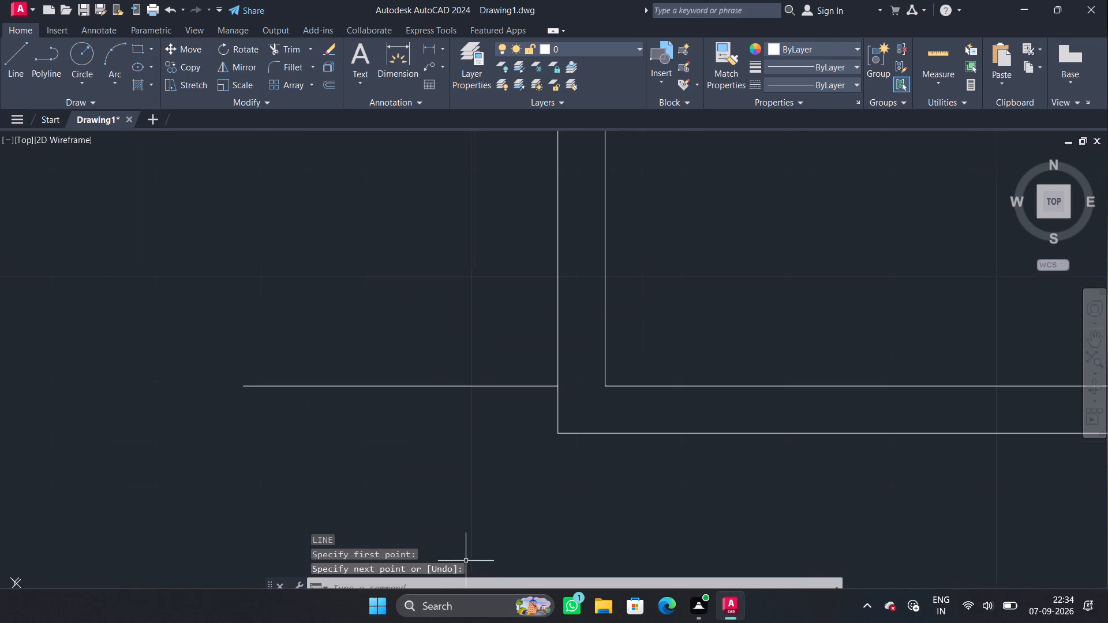
scroll(529, 521, down, 1)
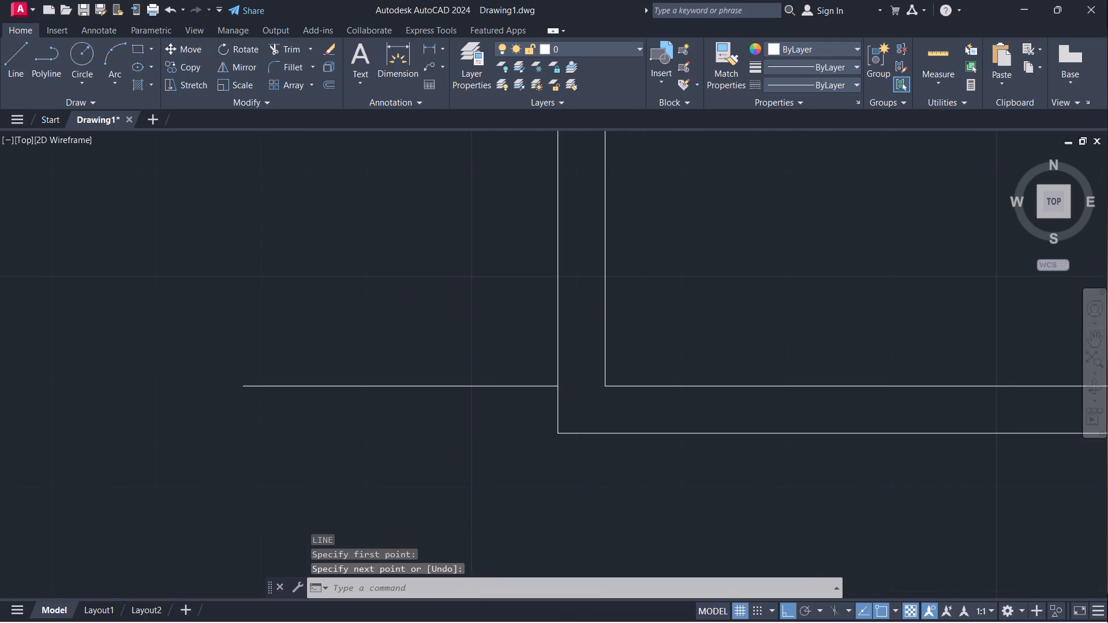
middle_drag(529, 520, 738, 377)
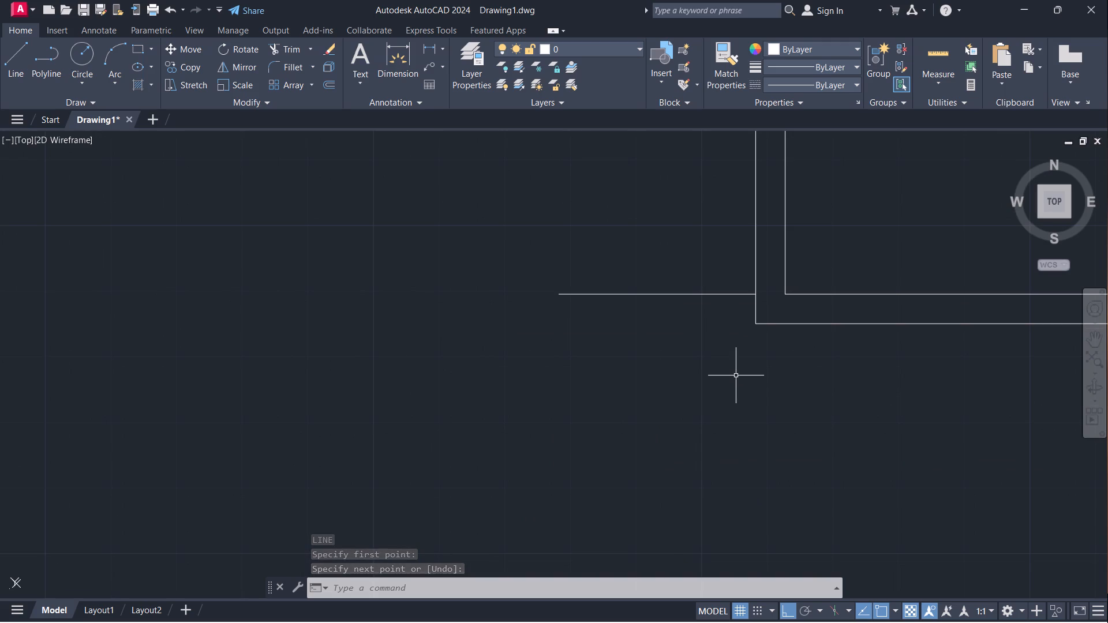
text(XL)
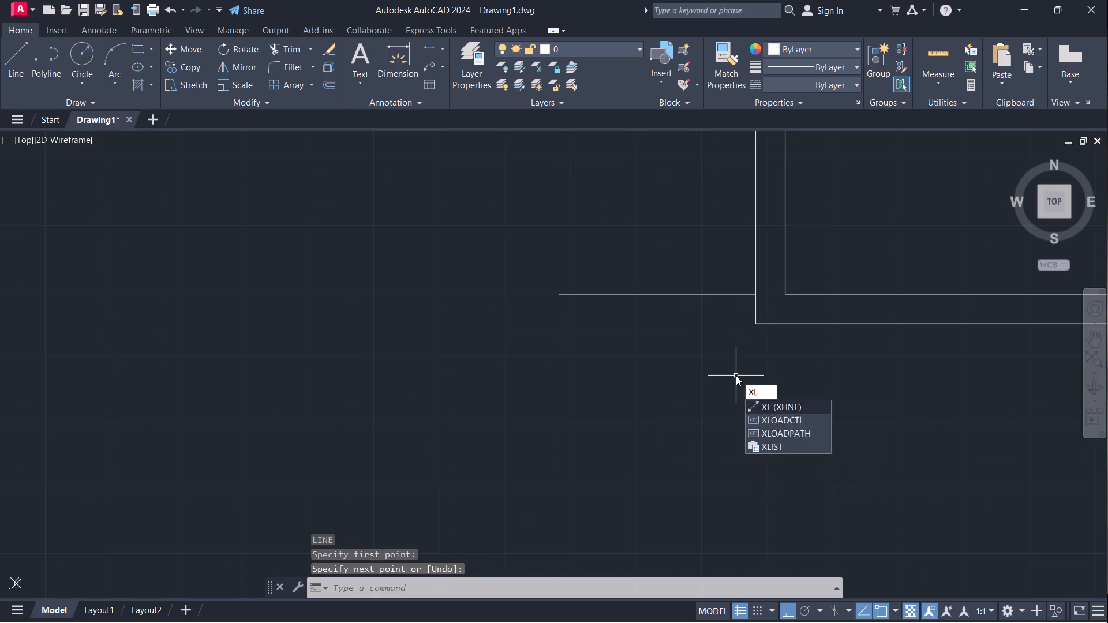
key(Return)
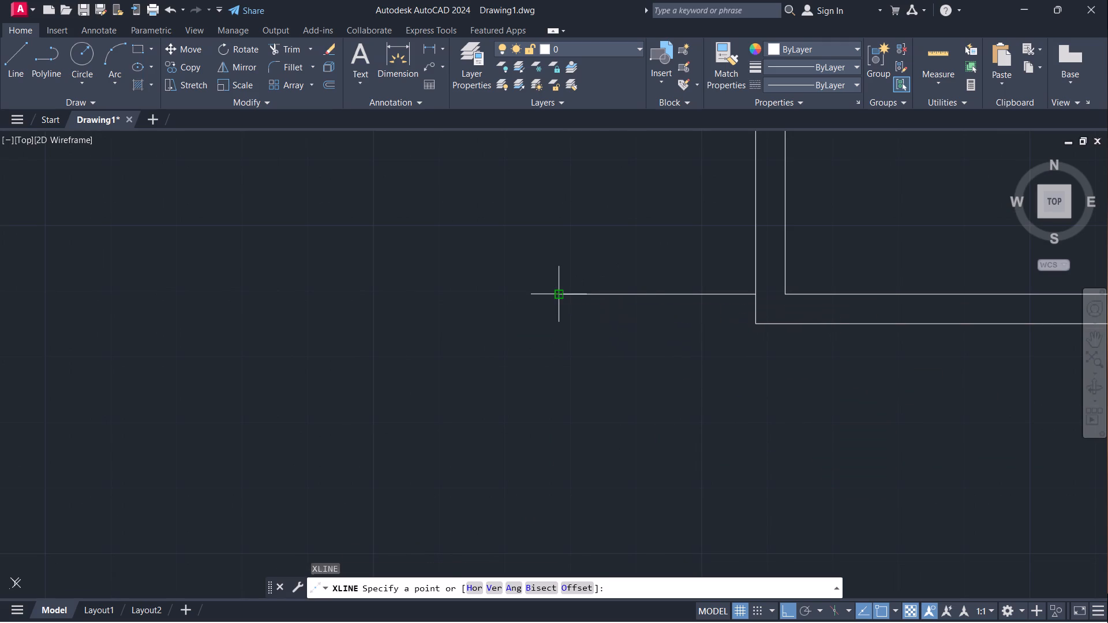
click(558, 298)
click(572, 271)
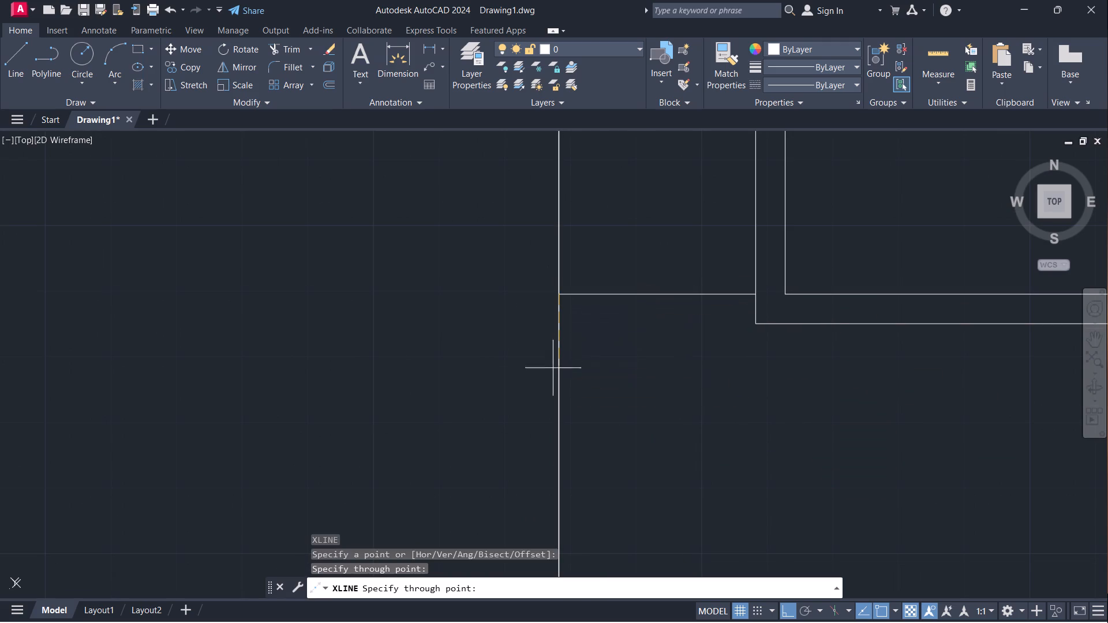
key(space)
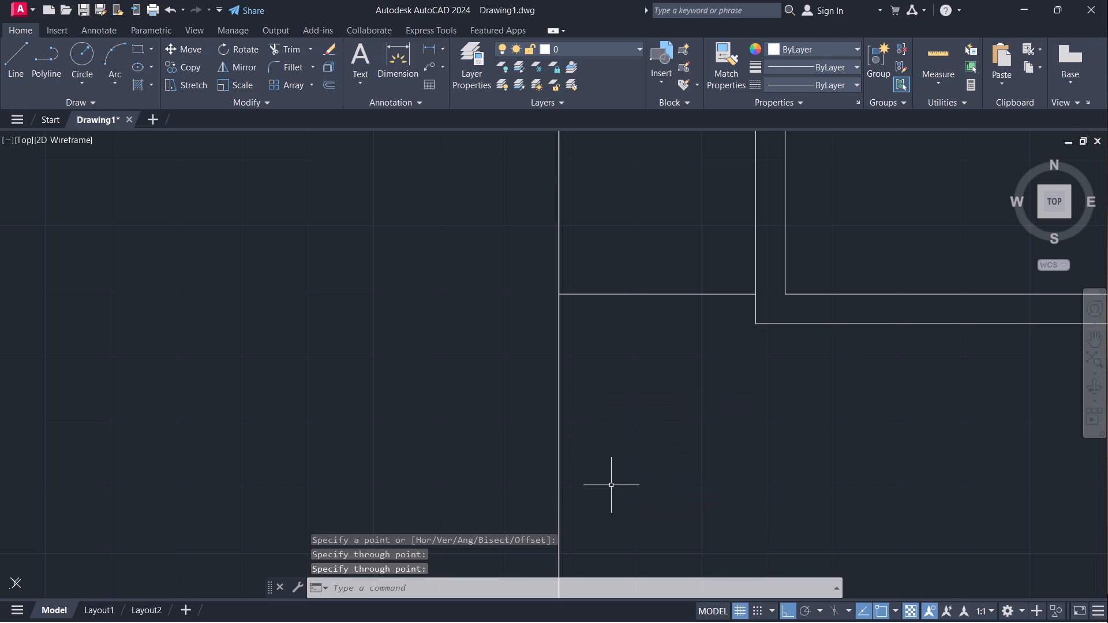
Trim the part of the vertical construction line above the 2'6" line, leaving a corner.
scroll(651, 432, down, 2)
text(TR)
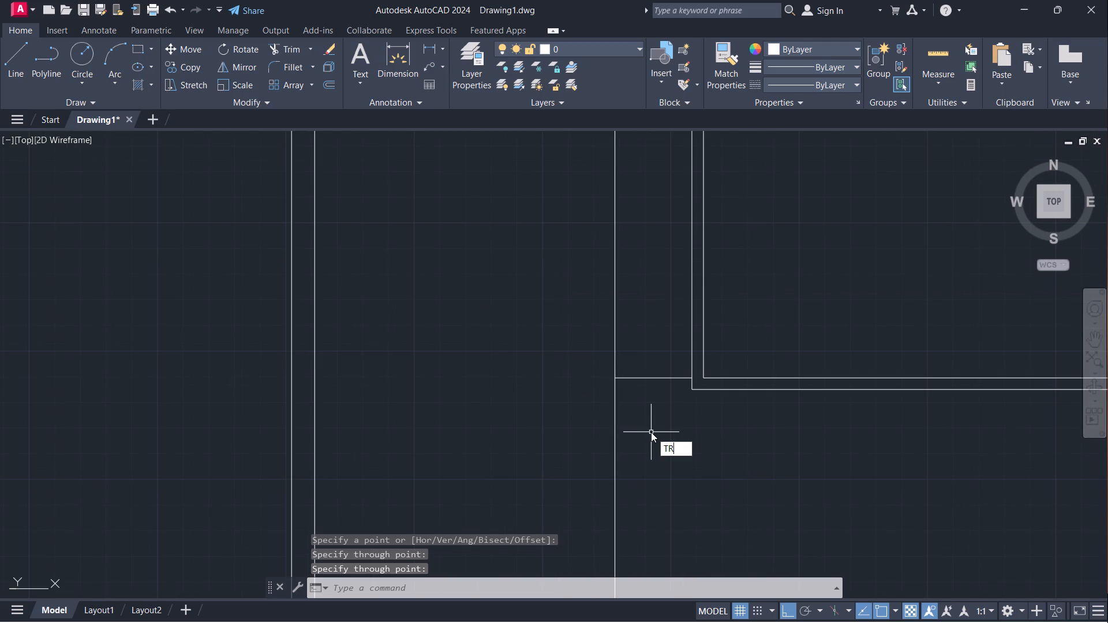
key(Return)
drag(641, 292, 549, 283)
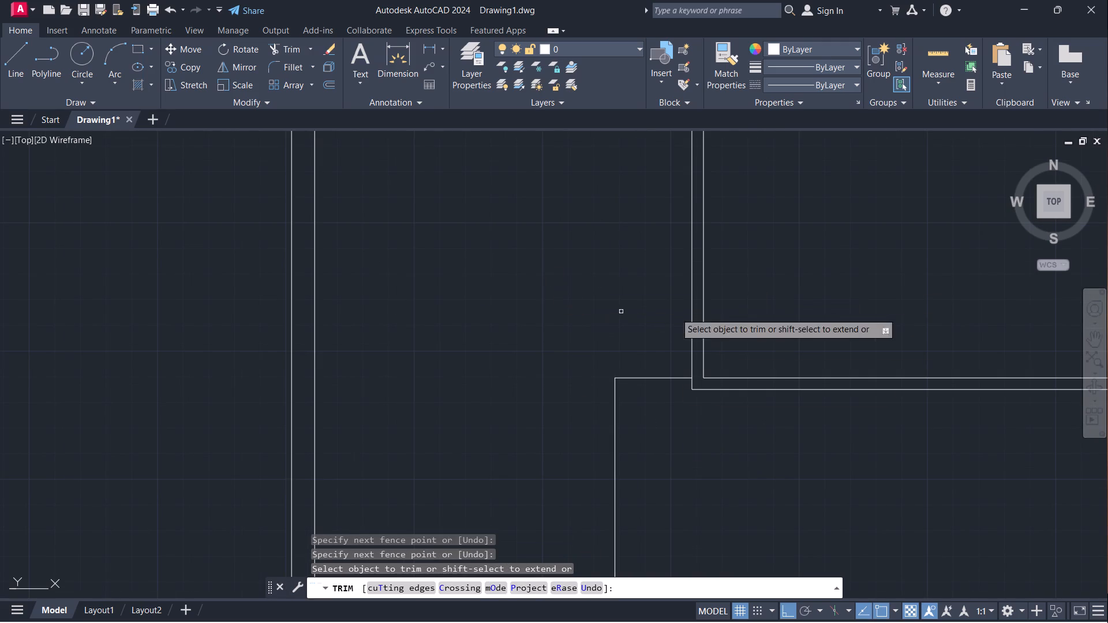
key(space)
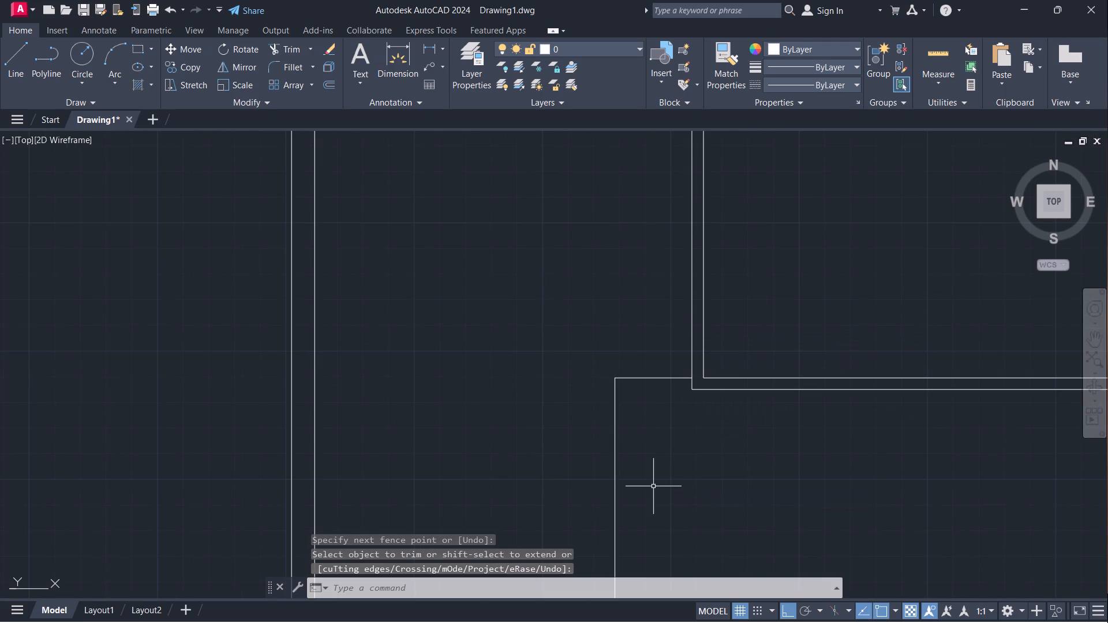
Offset the short 2'6" horizontal line 4.5" downward to give the wall its second face.
middle_drag(685, 466, 682, 387)
scroll(736, 289, up, 3)
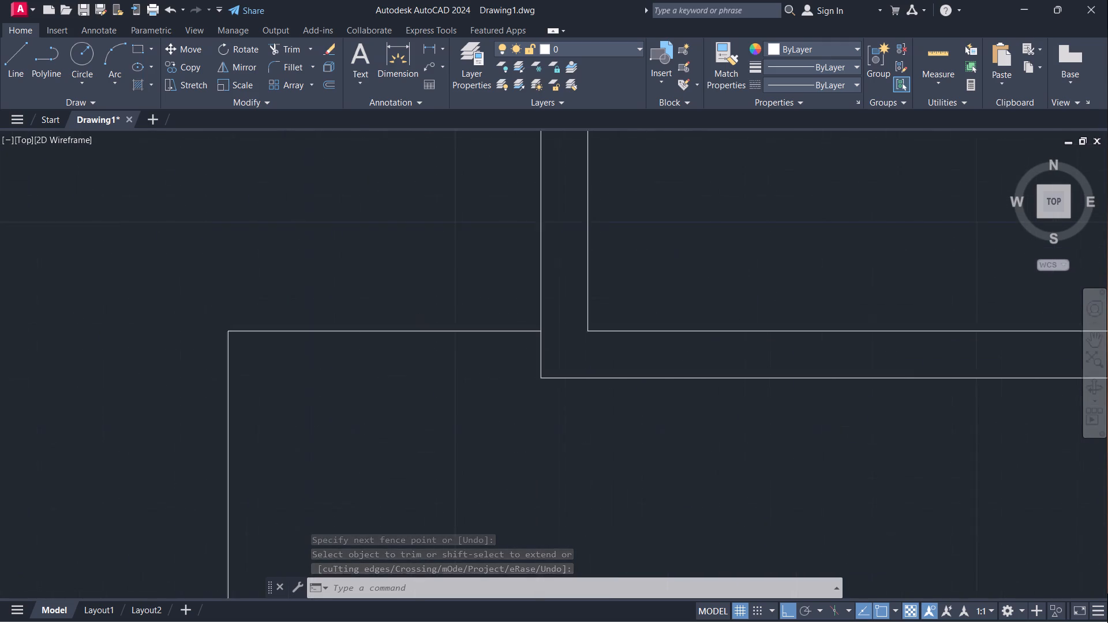
scroll(736, 289, up, 1)
scroll(736, 289, down, 3)
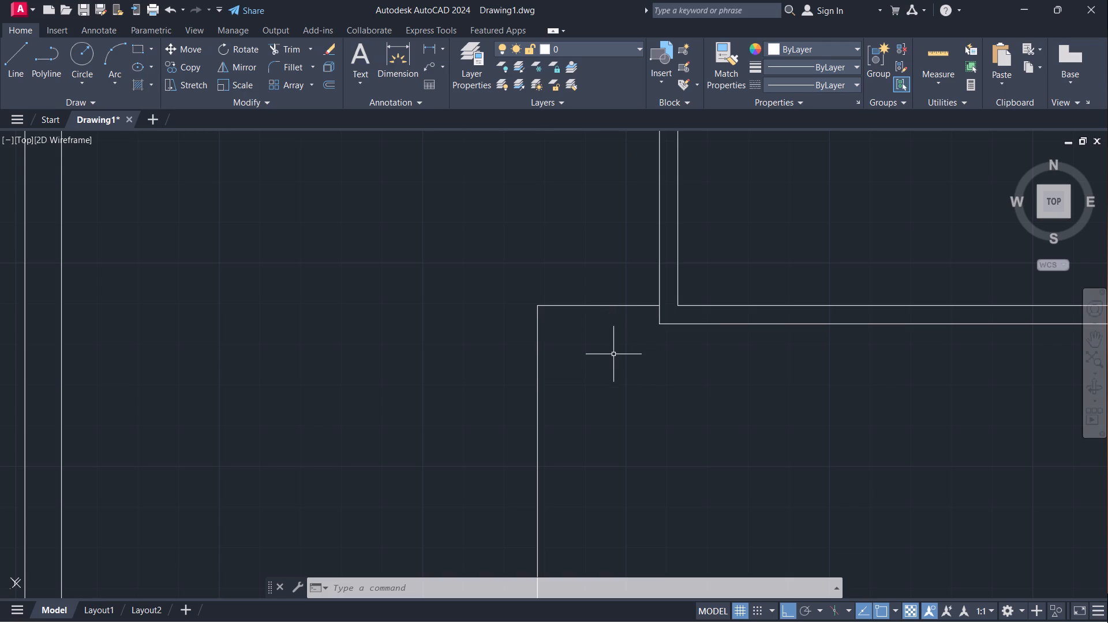
key(o)
key(Return)
key(4)
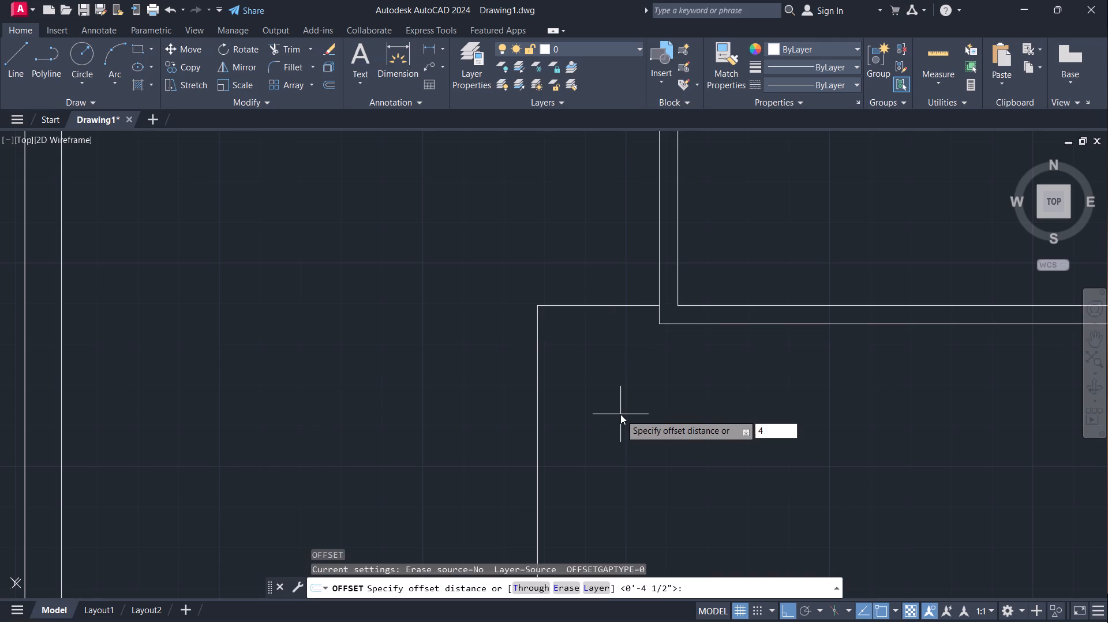
key(period)
key(5)
key(shift+quotedbl)
key(Return)
click(616, 307)
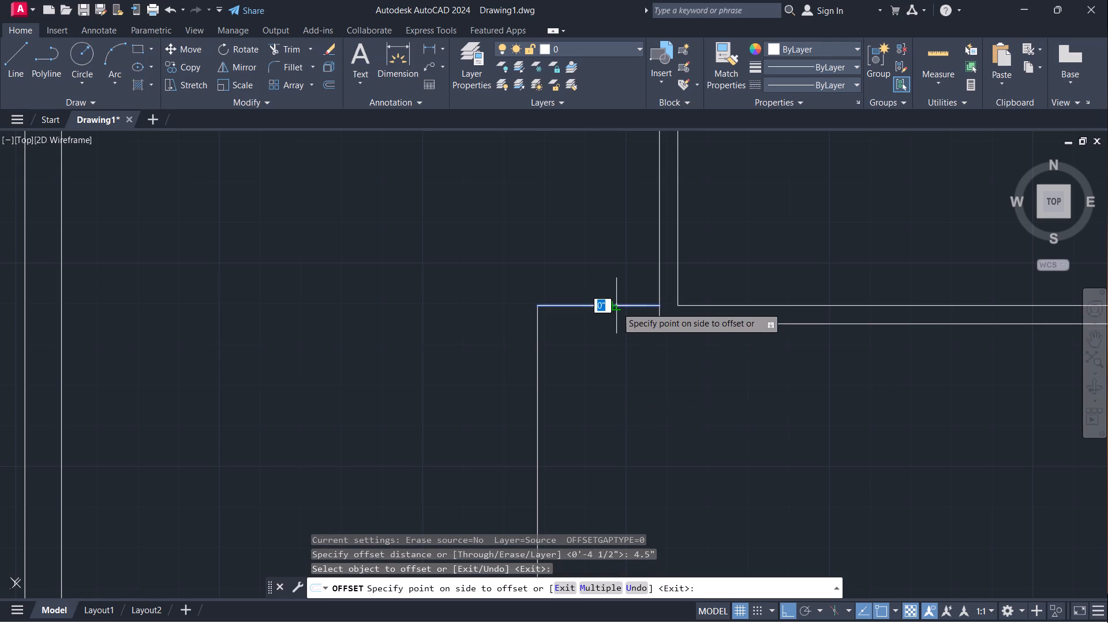
click(616, 350)
key(space)
Trim the short vertical segment that crosses the horizontal wall beneath the upper row's left wall, opening the junction.
text(TR)
key(Return)
scroll(683, 292, up, 1)
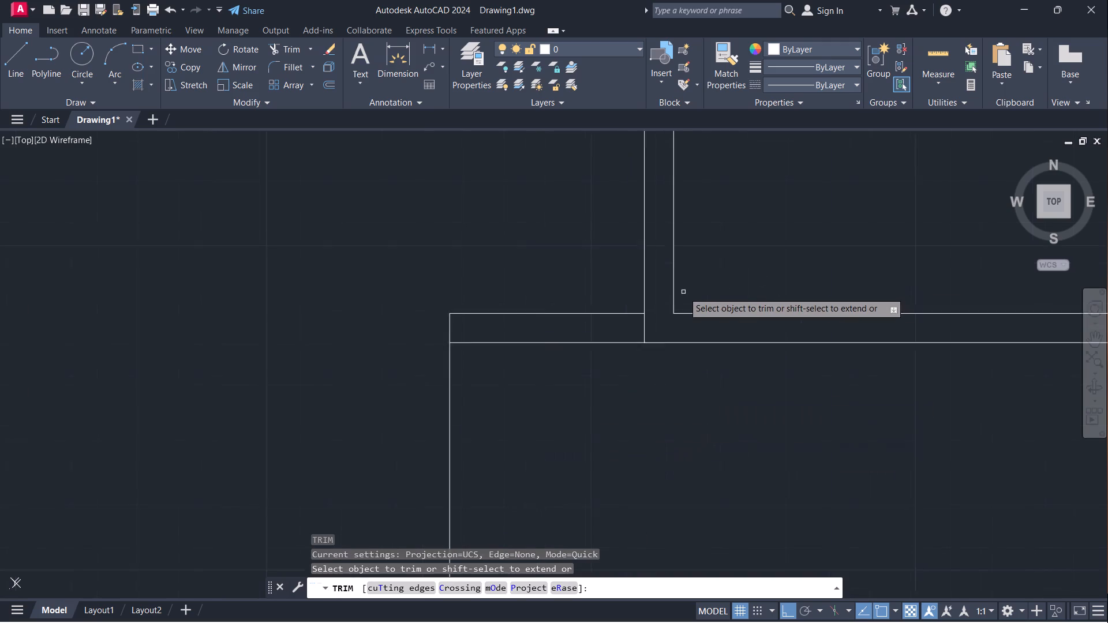
scroll(683, 292, up, 1)
drag(582, 352, 652, 365)
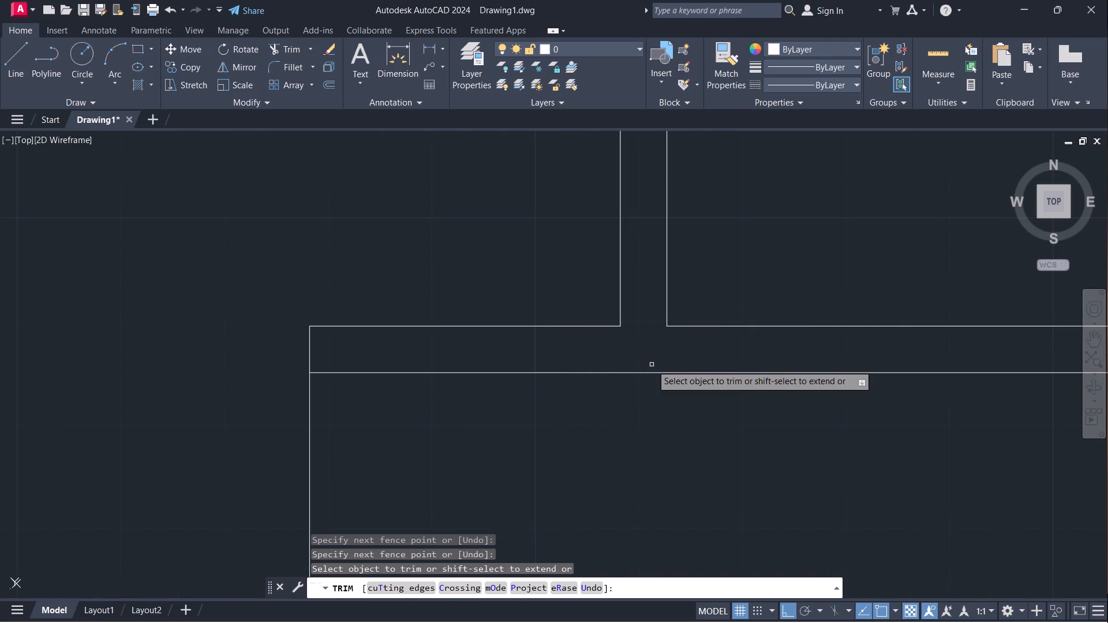
scroll(649, 370, down, 2)
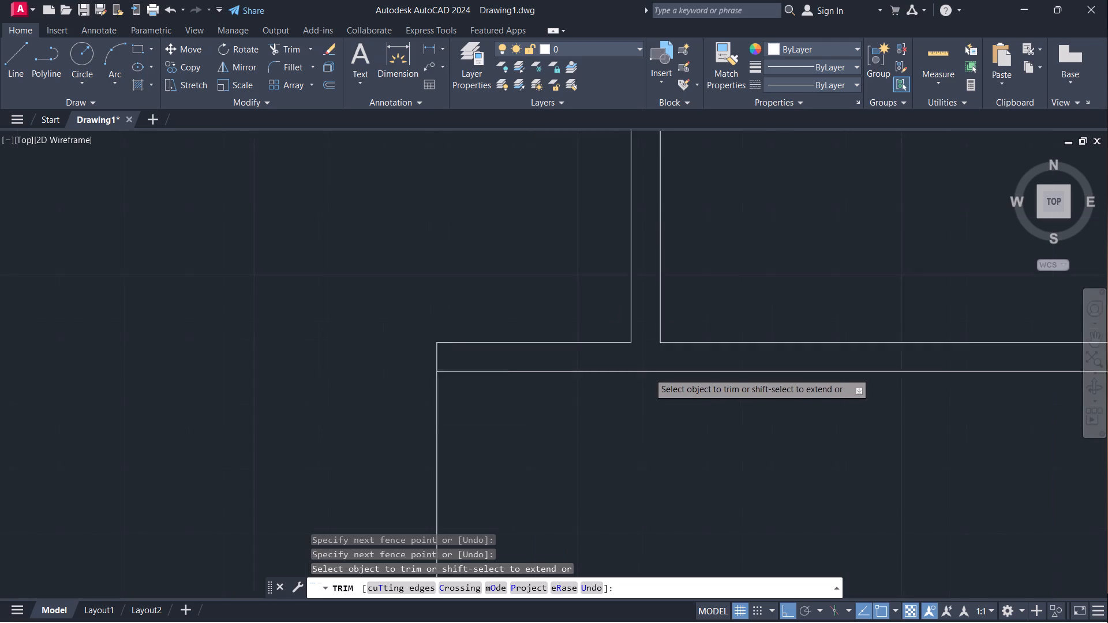
middle_drag(691, 477, 673, 452)
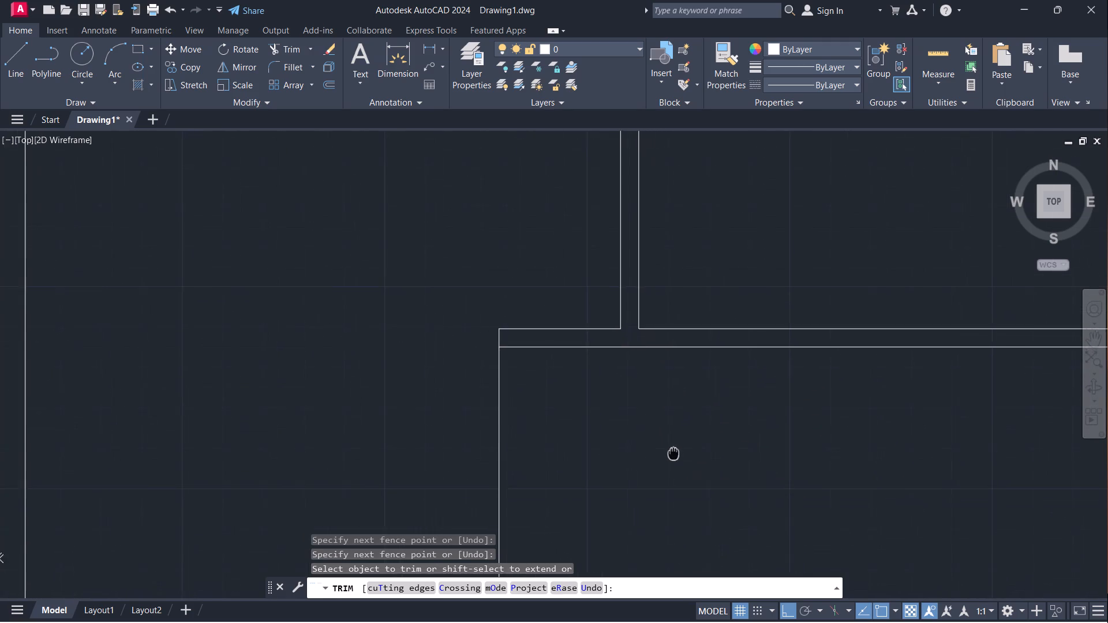
middle_drag(673, 452, 653, 439)
scroll(591, 388, down, 2)
scroll(808, 483, down, 1)
middle_drag(774, 462, 713, 421)
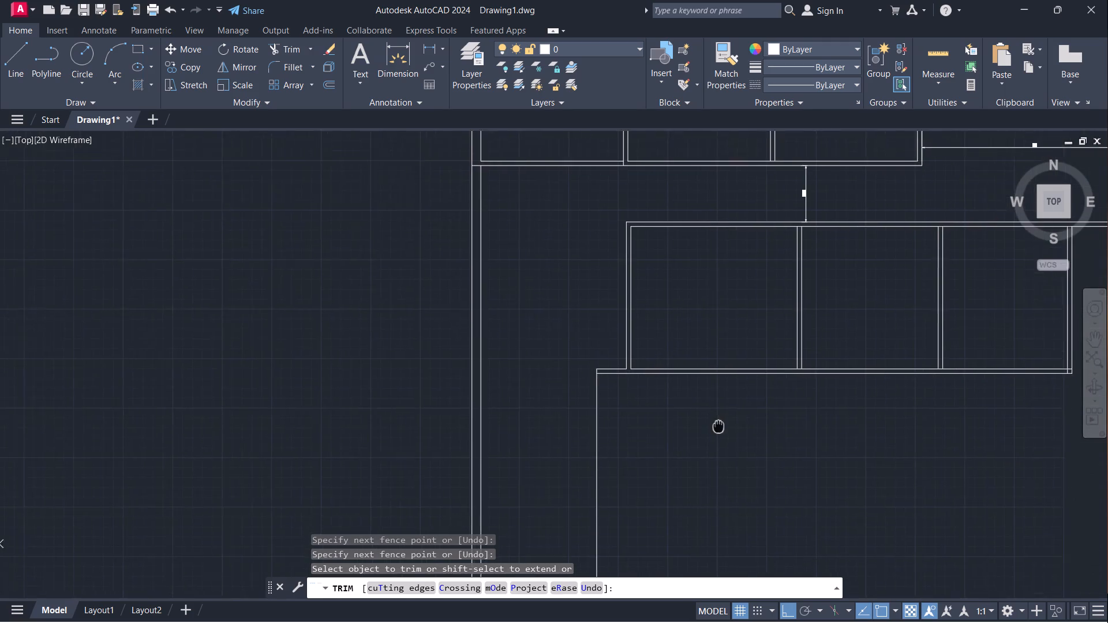
middle_drag(713, 421, 691, 405)
scroll(697, 382, up, 1)
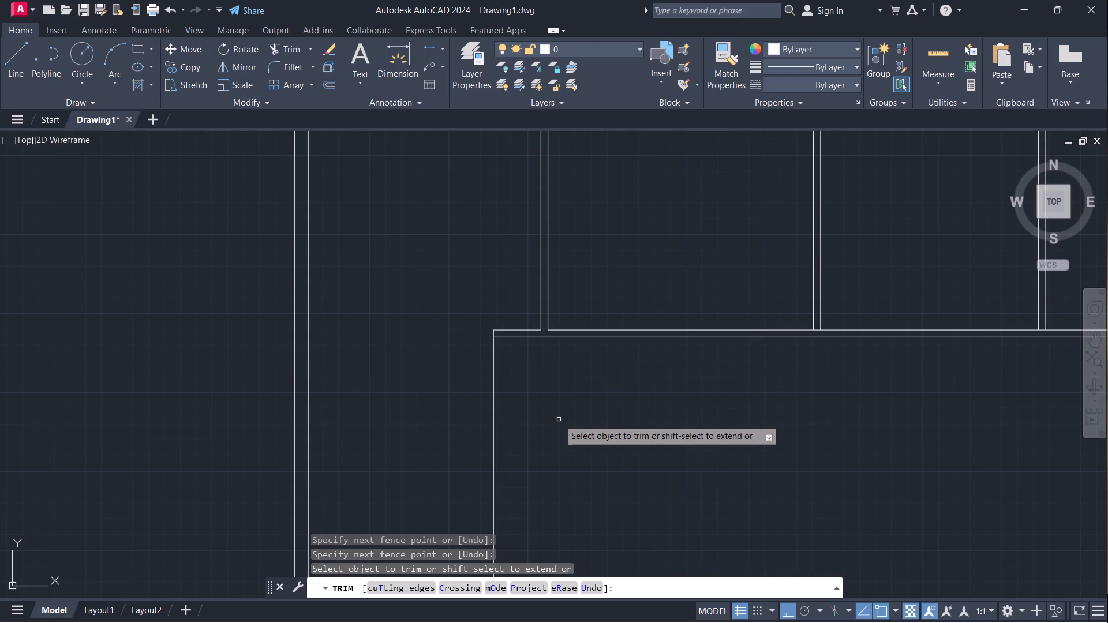
key(space)
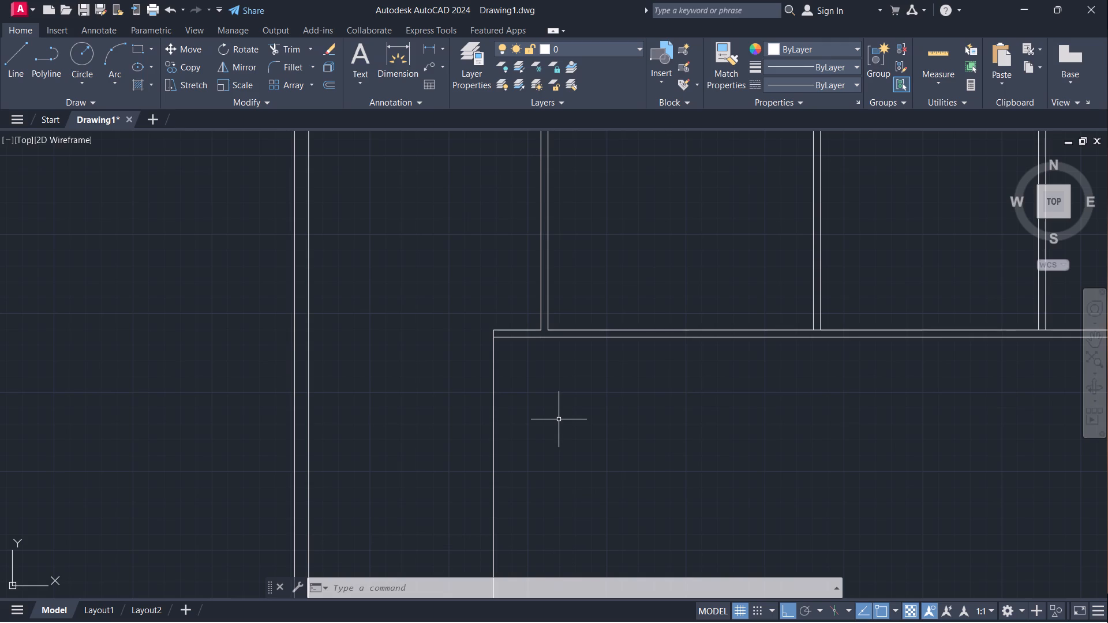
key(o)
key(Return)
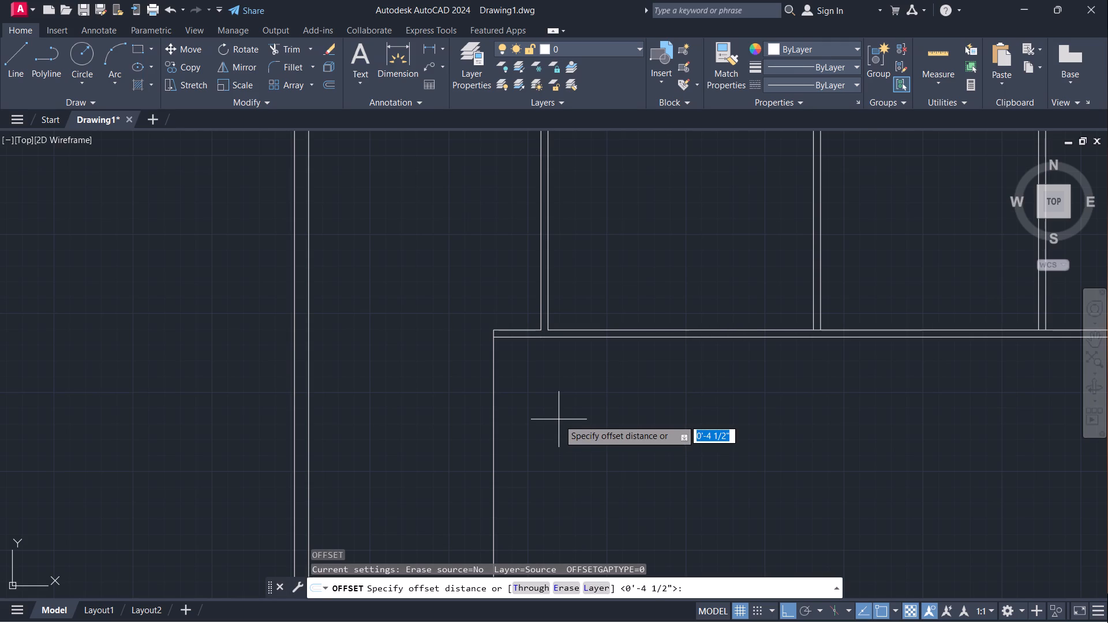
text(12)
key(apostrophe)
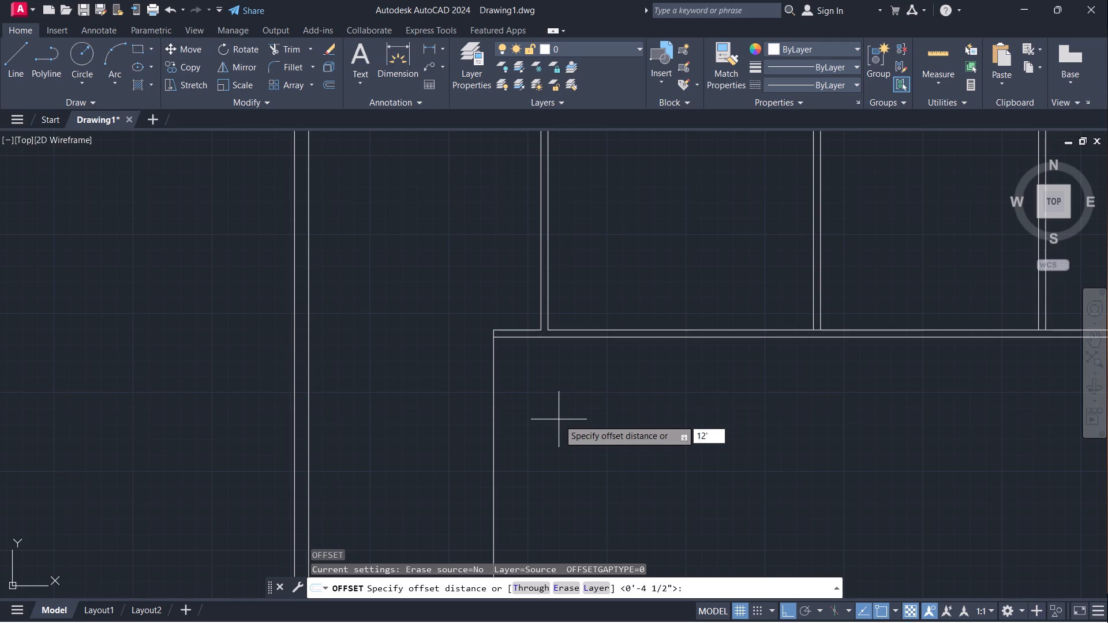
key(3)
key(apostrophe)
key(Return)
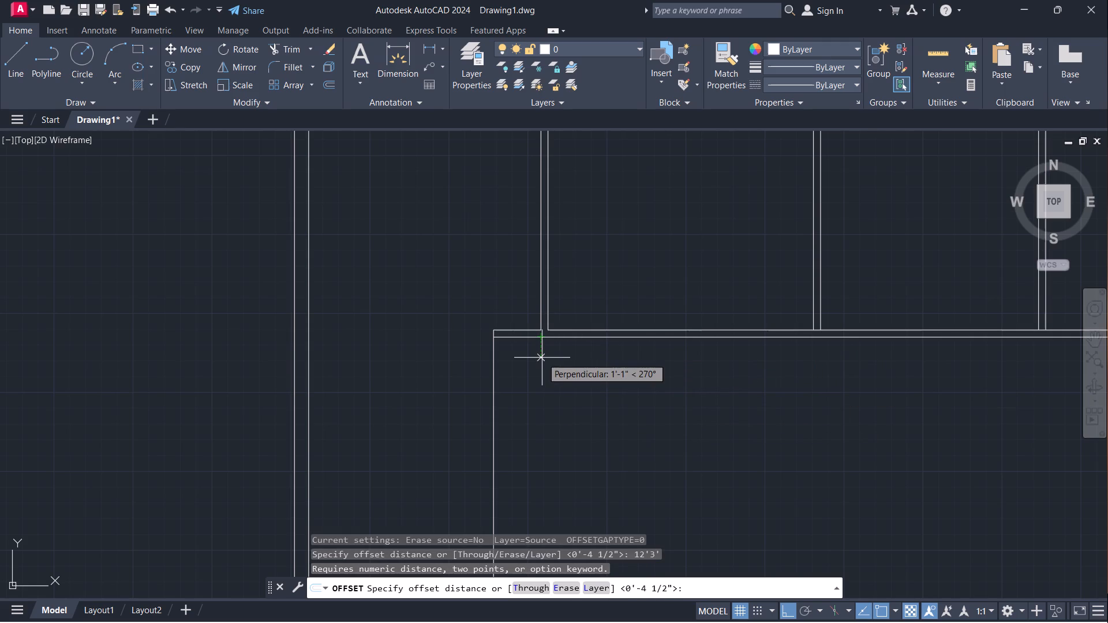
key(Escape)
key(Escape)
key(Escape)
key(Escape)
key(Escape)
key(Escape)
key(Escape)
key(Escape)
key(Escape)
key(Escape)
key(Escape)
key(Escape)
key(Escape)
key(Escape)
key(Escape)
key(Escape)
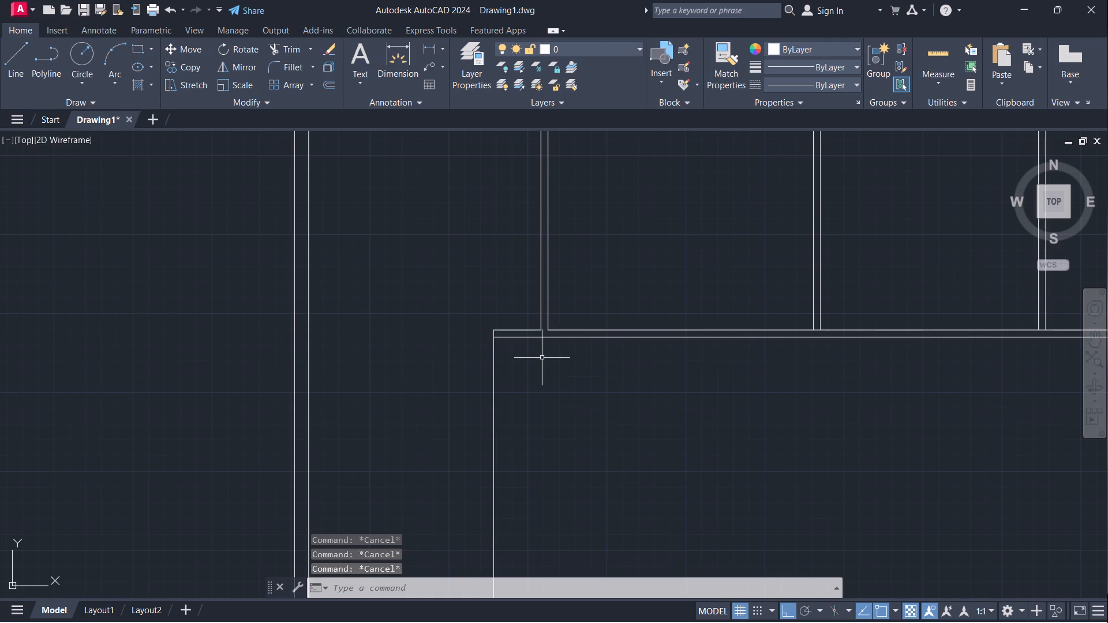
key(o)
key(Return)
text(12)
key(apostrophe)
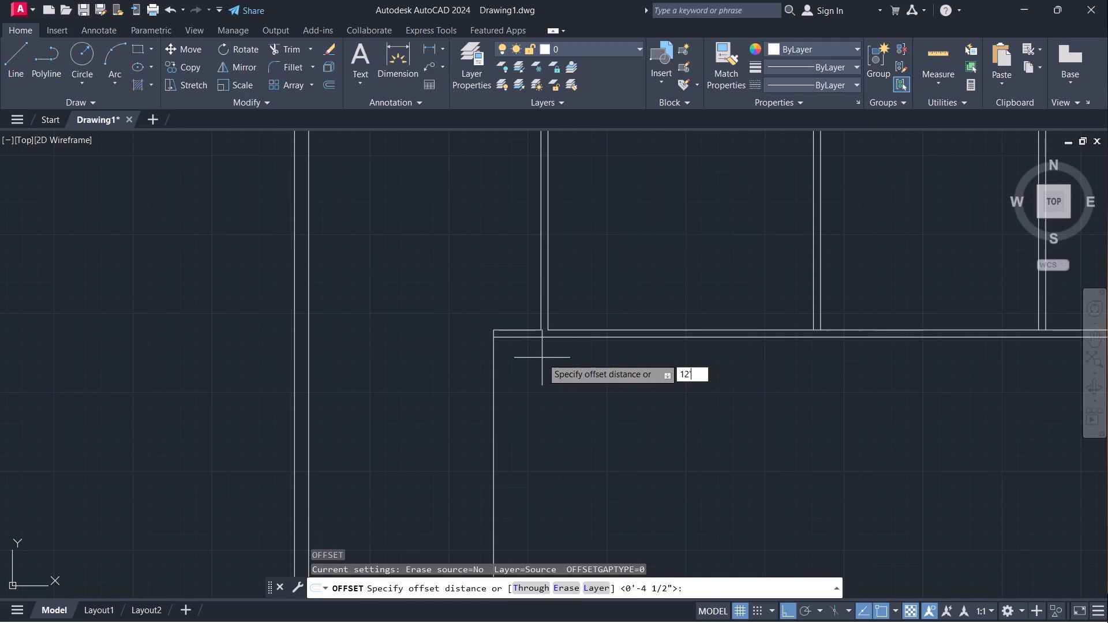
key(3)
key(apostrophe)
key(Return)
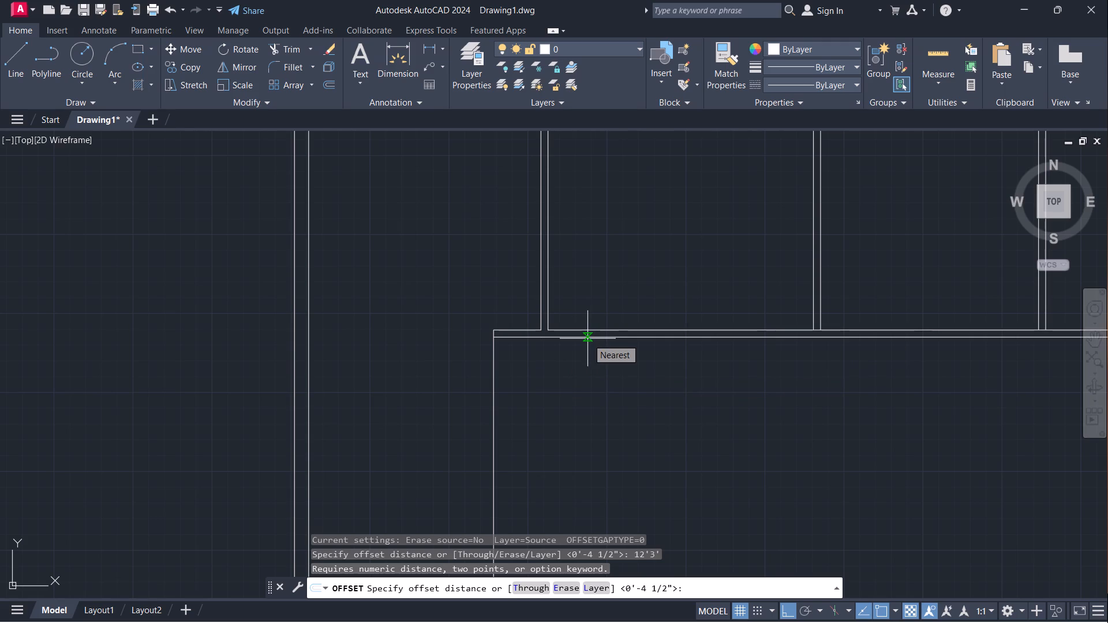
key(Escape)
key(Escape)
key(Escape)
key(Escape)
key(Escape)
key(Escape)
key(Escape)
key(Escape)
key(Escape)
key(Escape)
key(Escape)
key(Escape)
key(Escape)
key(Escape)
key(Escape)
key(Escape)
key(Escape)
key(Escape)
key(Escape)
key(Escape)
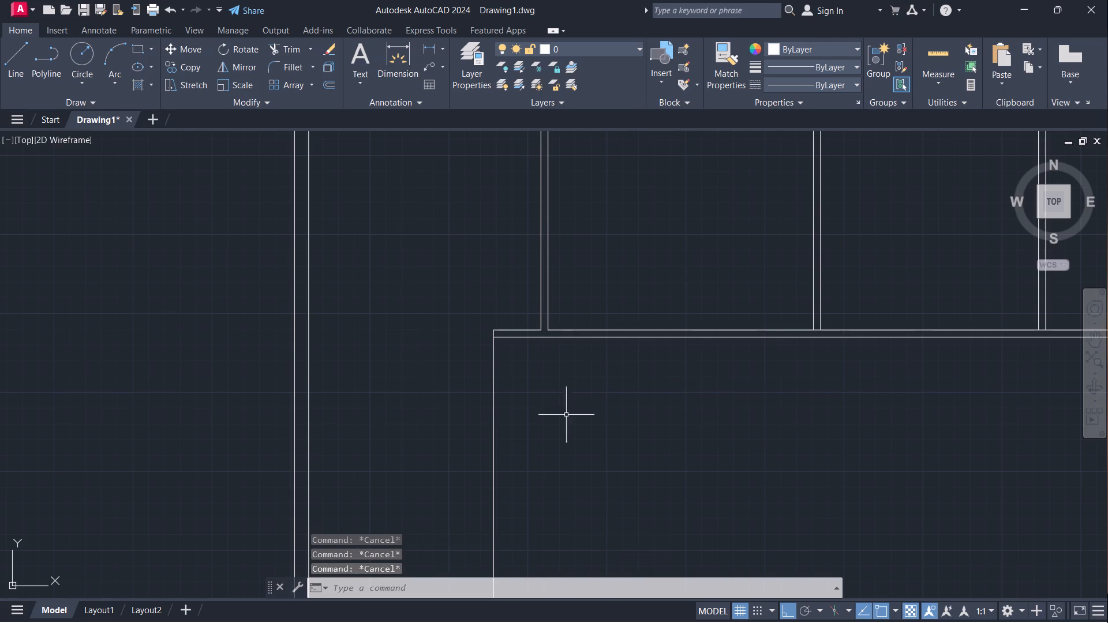
Offset the lower face of the horizontal wall, both the long line and the short 2'6" line, 12'3" downward.
key(o)
key(Return)
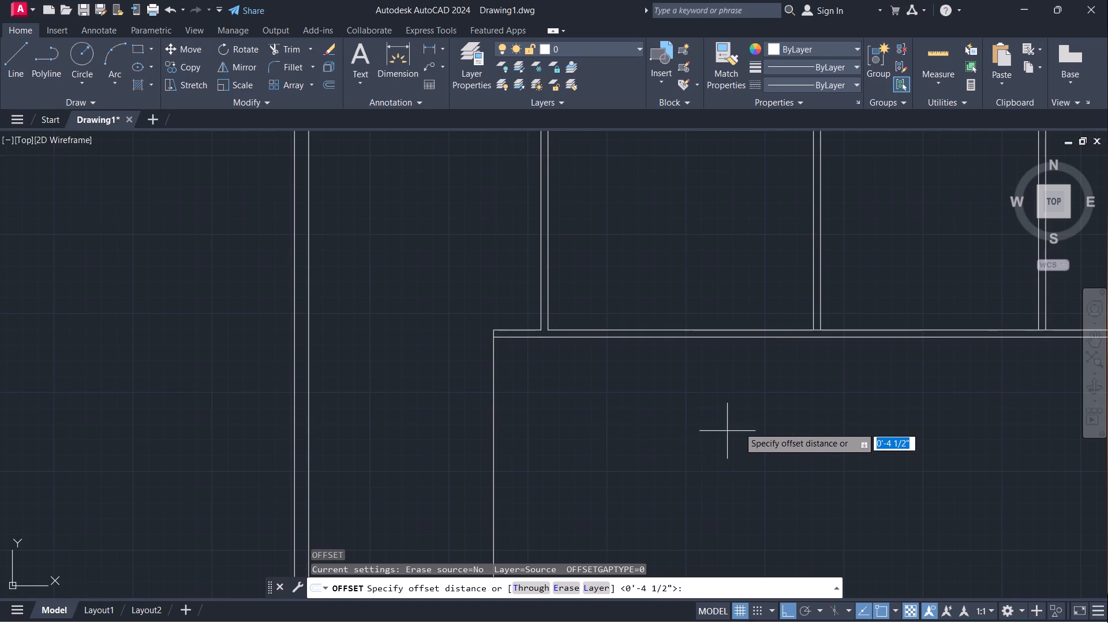
text(12)
key(apostrophe)
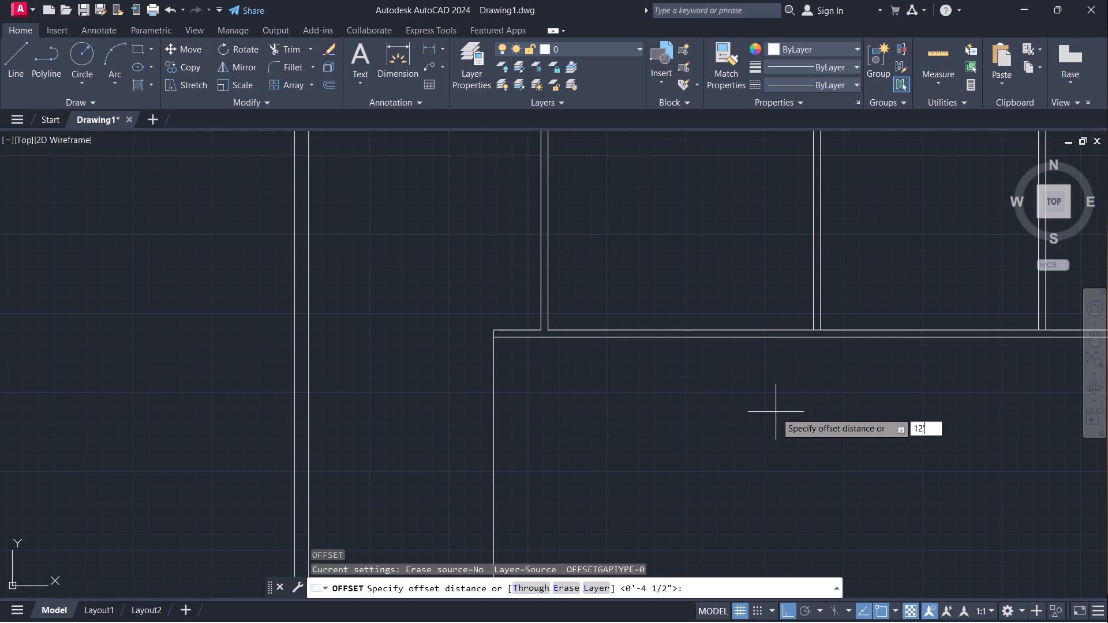
text(3")
key(Return)
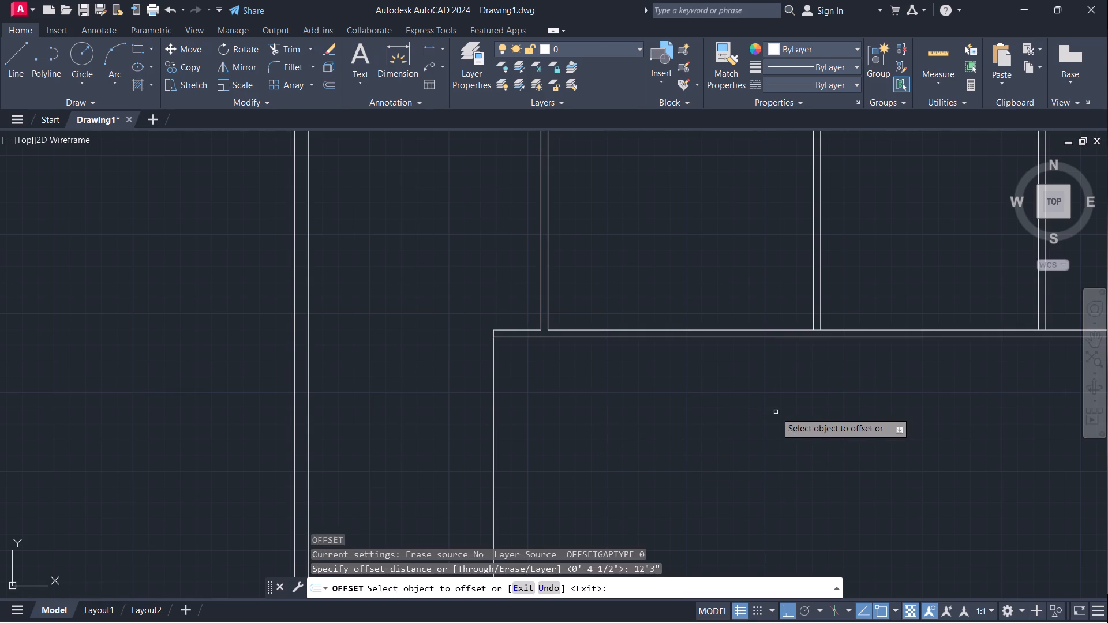
click(585, 335)
click(574, 366)
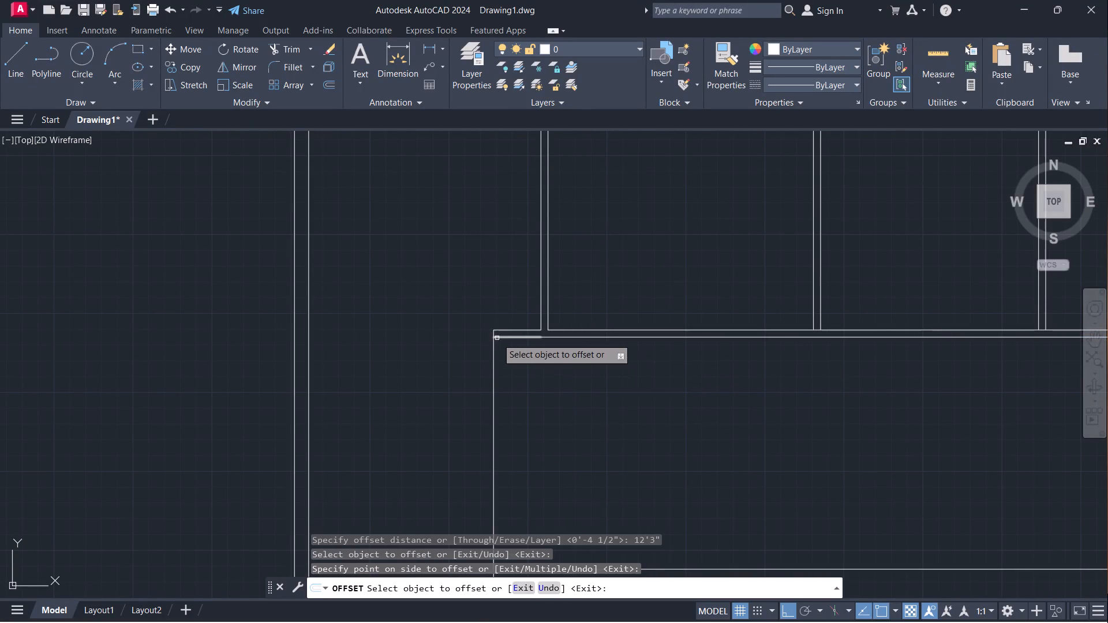
click(507, 336)
click(537, 393)
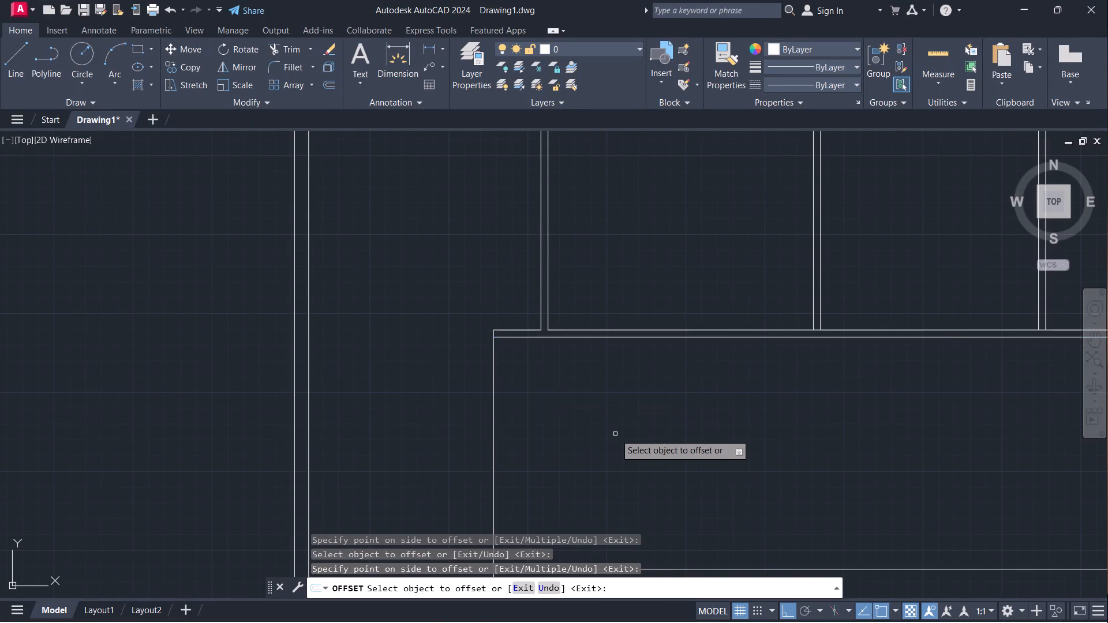
scroll(615, 434, down, 1)
middle_drag(647, 470, 674, 419)
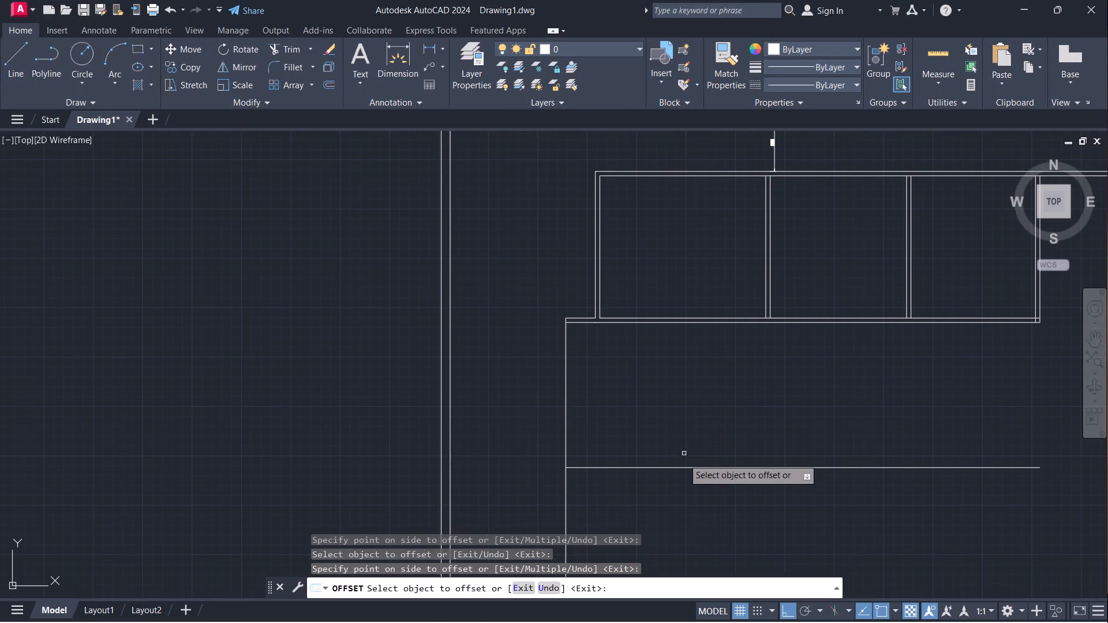
key(space)
Offset the long and short lines at the bottom of the lower room 4.5" downward to form the bottom wall.
key(space)
text(4.5")
key(Return)
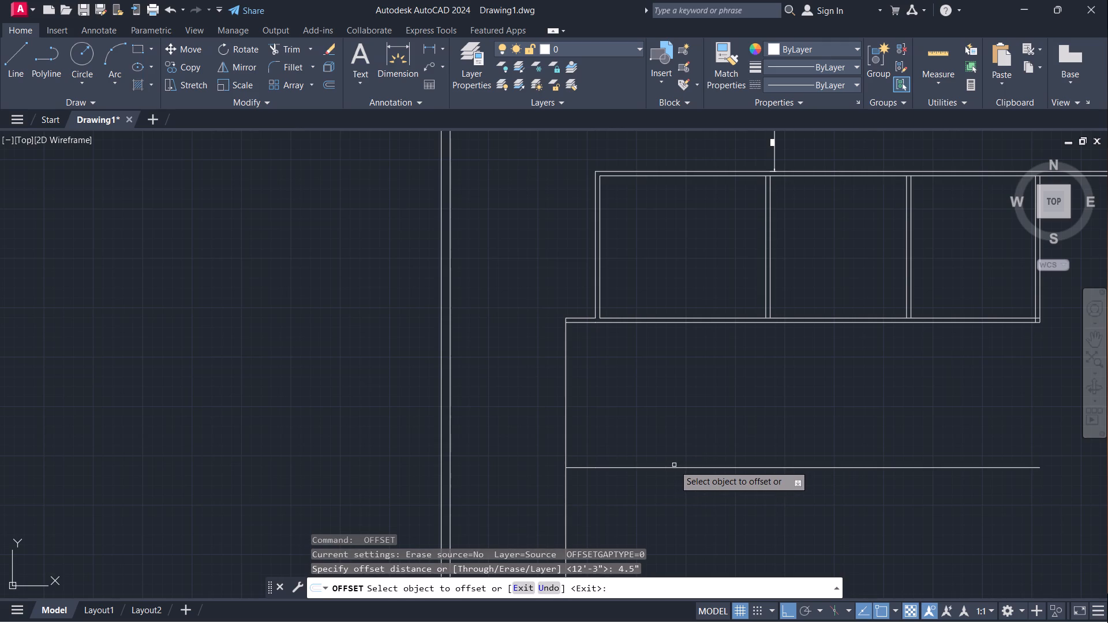
click(668, 470)
click(673, 467)
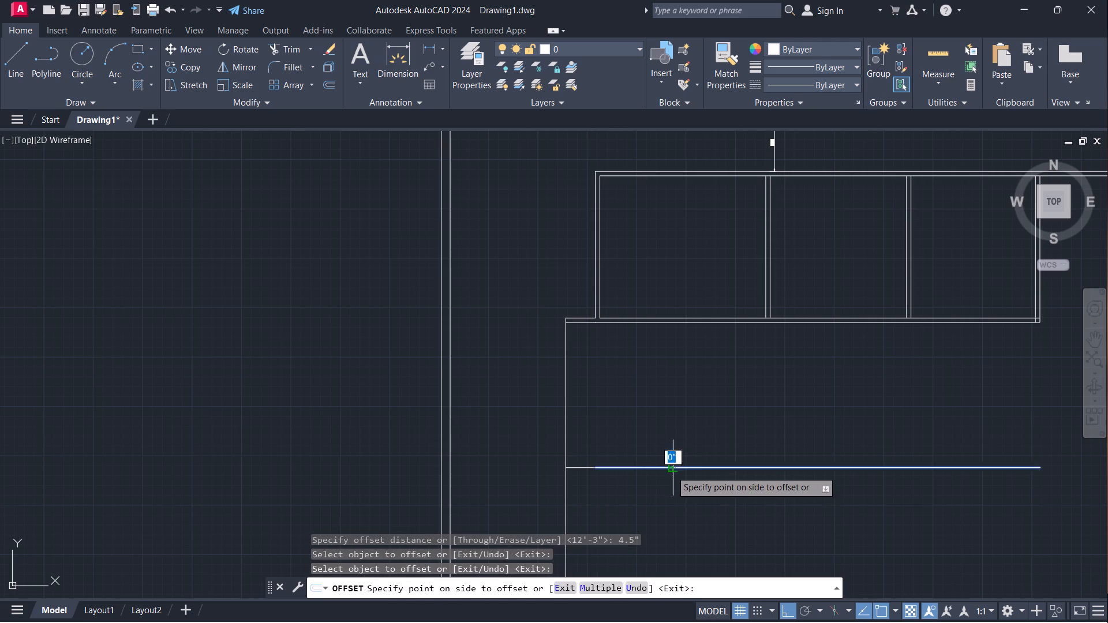
click(654, 507)
scroll(579, 456, up, 2)
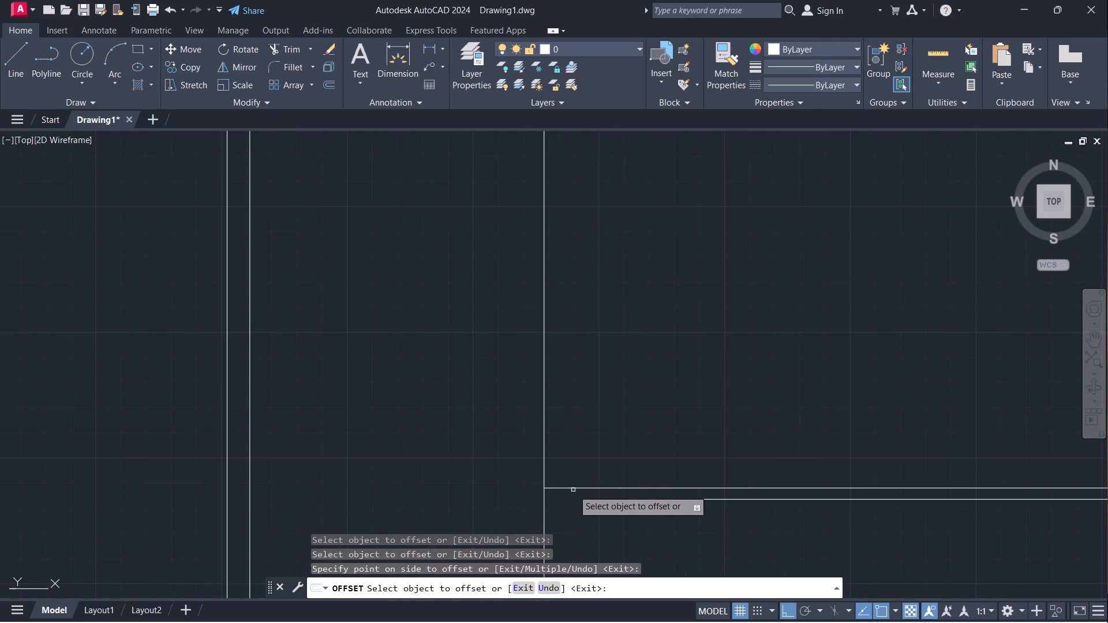
click(573, 490)
click(581, 519)
scroll(717, 464, down, 1)
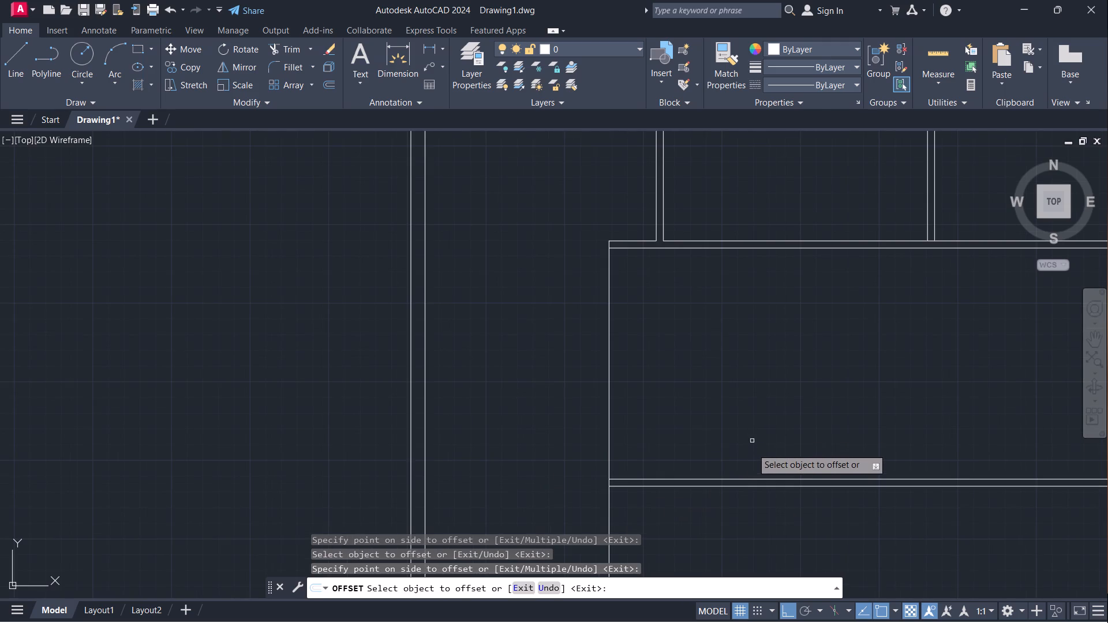
key(space)
Offset the lower room's left vertical line 4.5" to the right to give the left wall its inner face.
key(space)
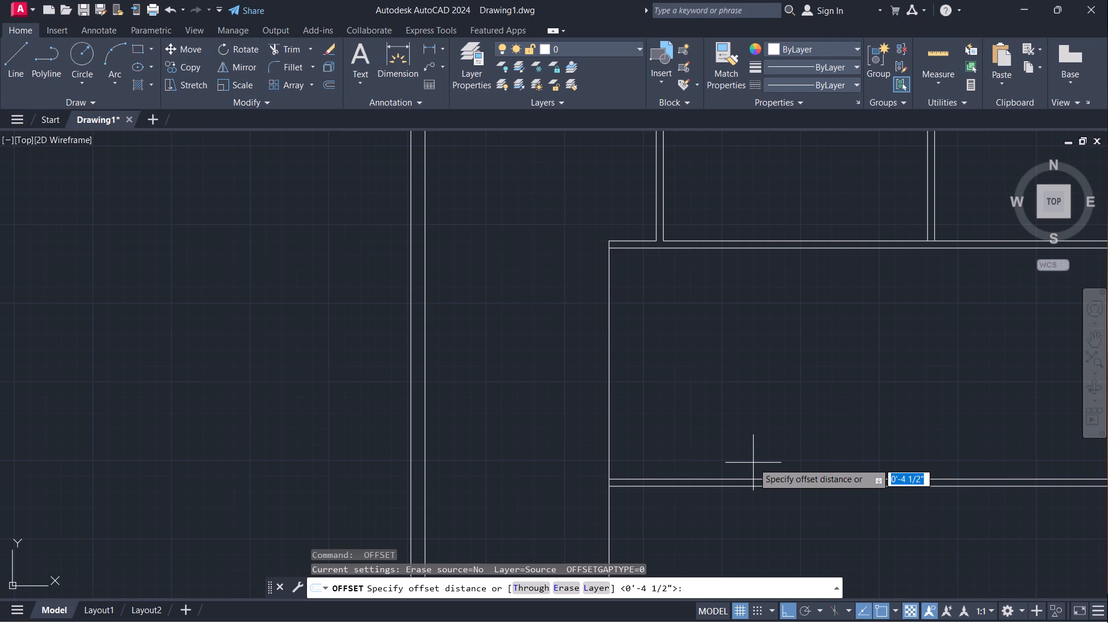
text(4.5)
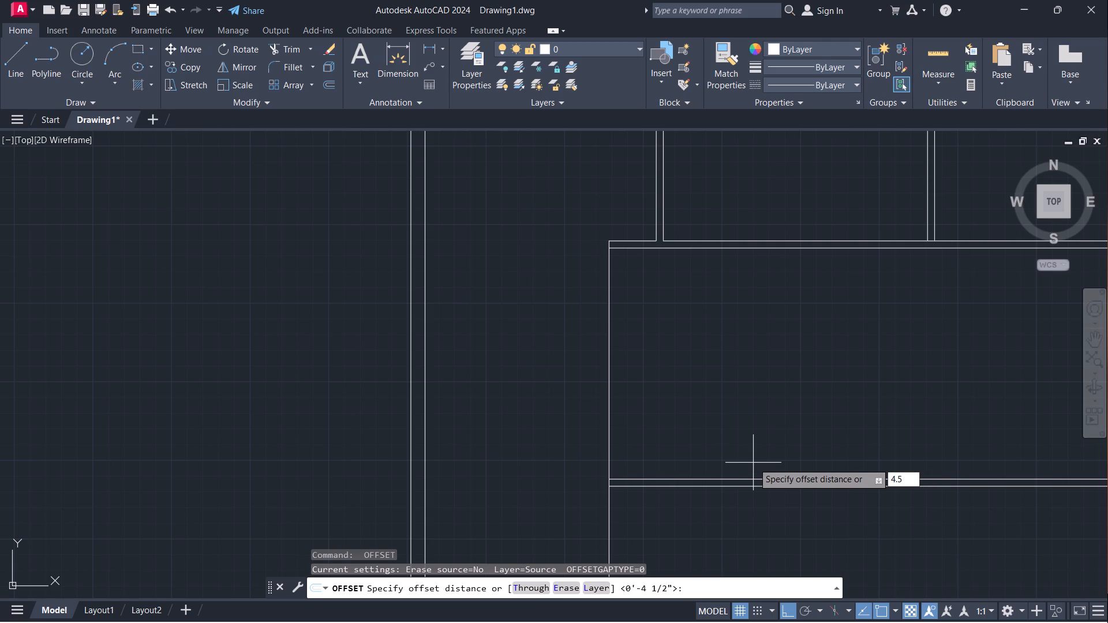
key(shift+quotedbl)
key(Return)
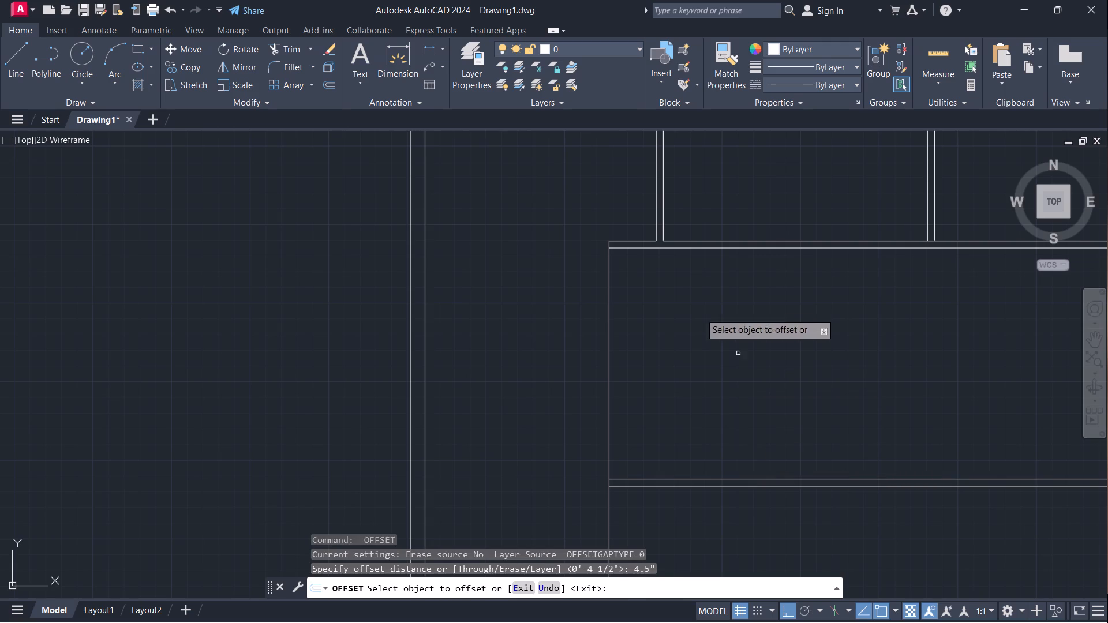
click(608, 338)
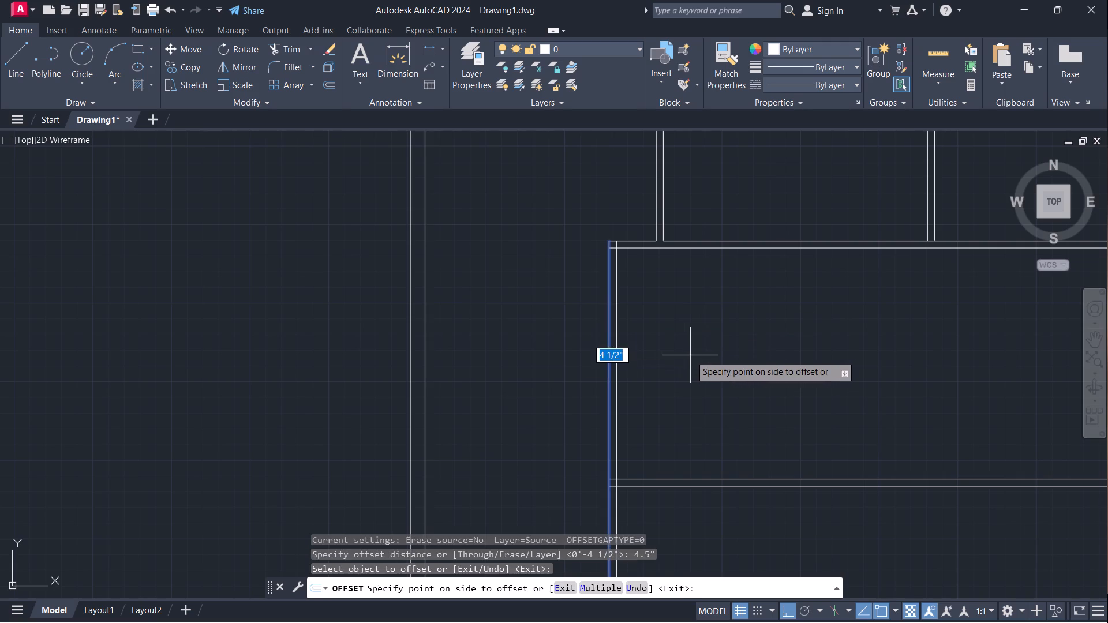
click(697, 356)
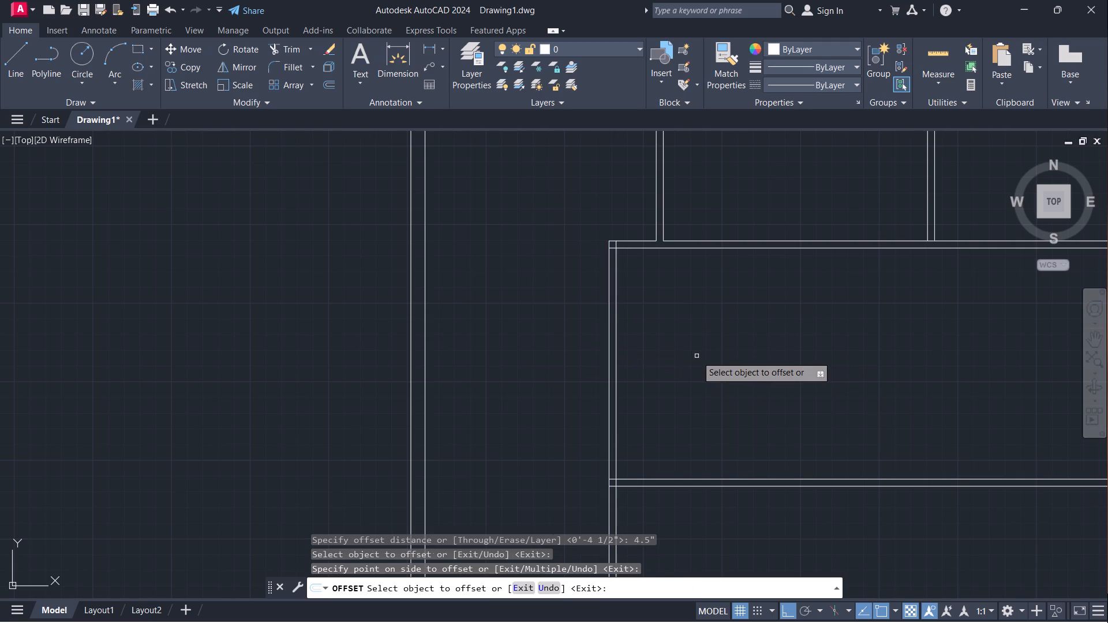
key(space)
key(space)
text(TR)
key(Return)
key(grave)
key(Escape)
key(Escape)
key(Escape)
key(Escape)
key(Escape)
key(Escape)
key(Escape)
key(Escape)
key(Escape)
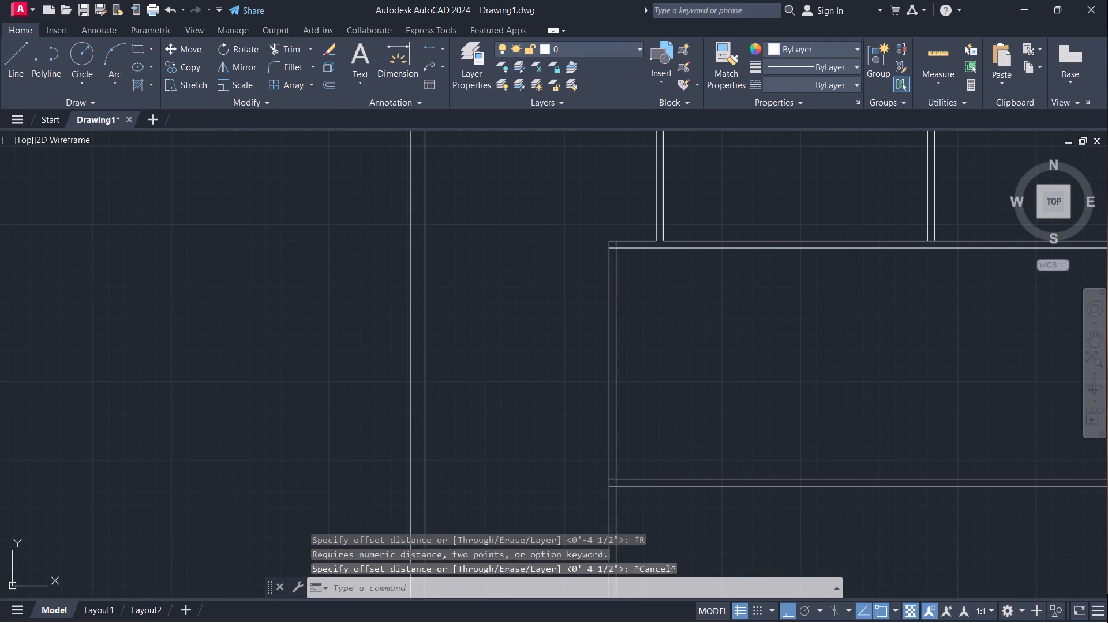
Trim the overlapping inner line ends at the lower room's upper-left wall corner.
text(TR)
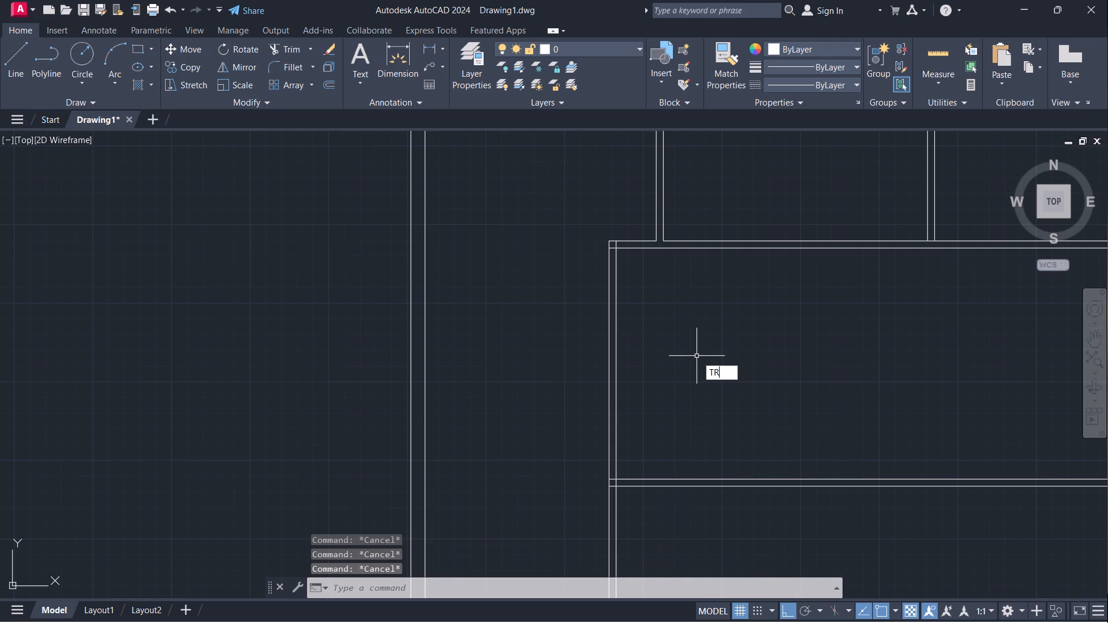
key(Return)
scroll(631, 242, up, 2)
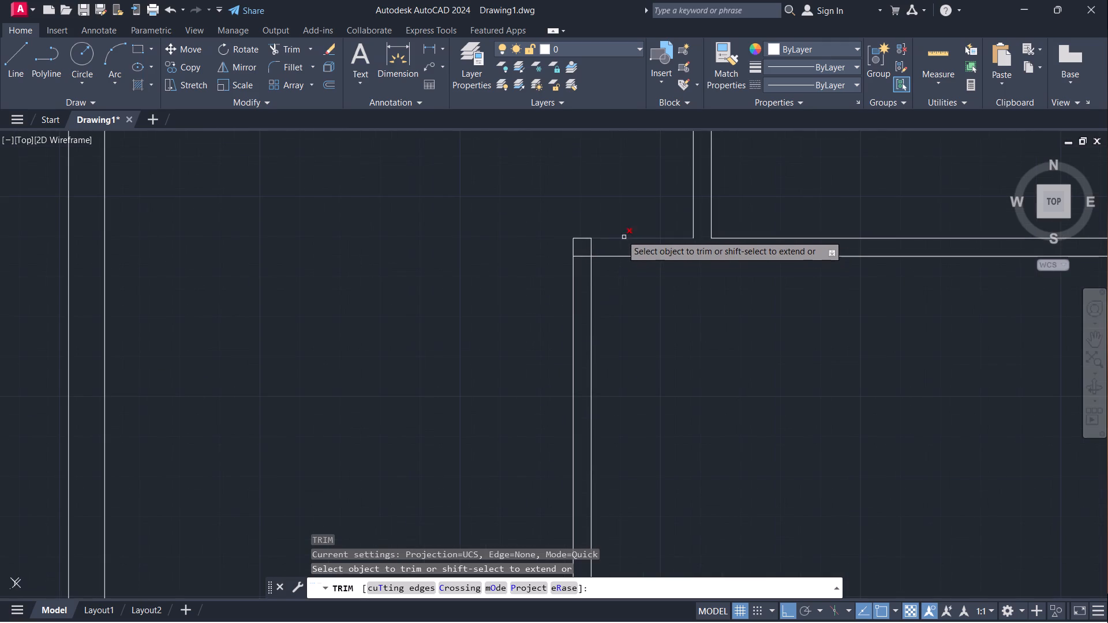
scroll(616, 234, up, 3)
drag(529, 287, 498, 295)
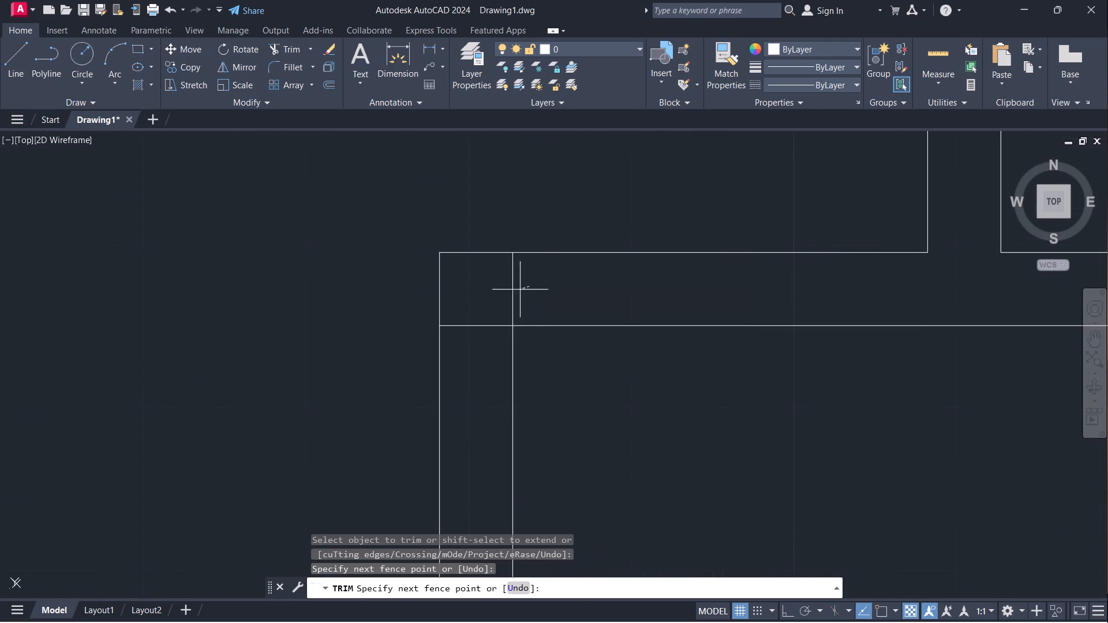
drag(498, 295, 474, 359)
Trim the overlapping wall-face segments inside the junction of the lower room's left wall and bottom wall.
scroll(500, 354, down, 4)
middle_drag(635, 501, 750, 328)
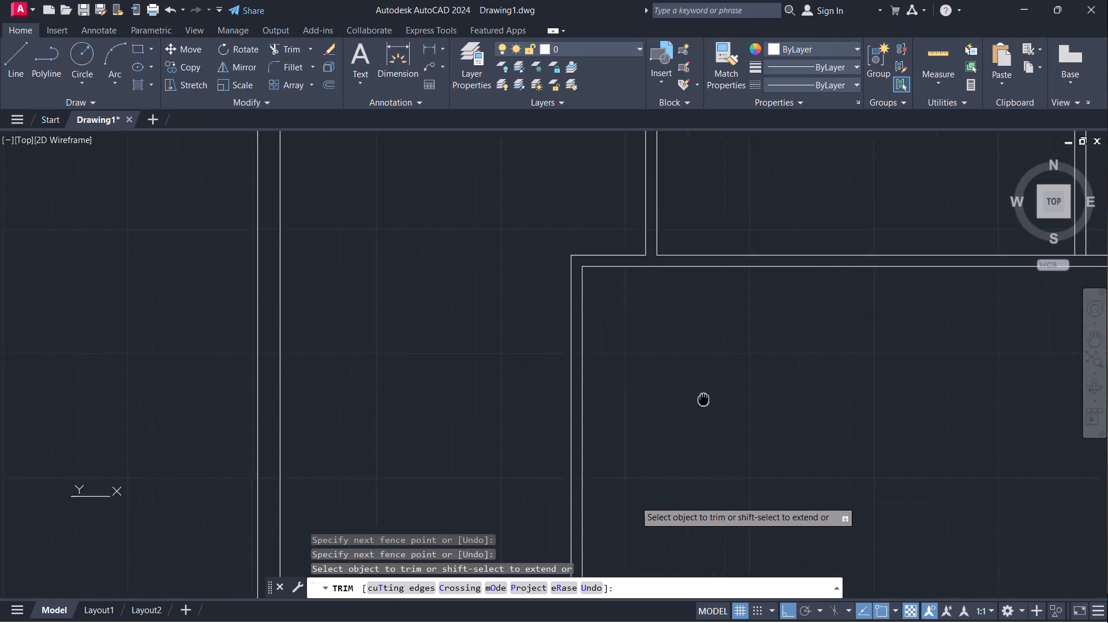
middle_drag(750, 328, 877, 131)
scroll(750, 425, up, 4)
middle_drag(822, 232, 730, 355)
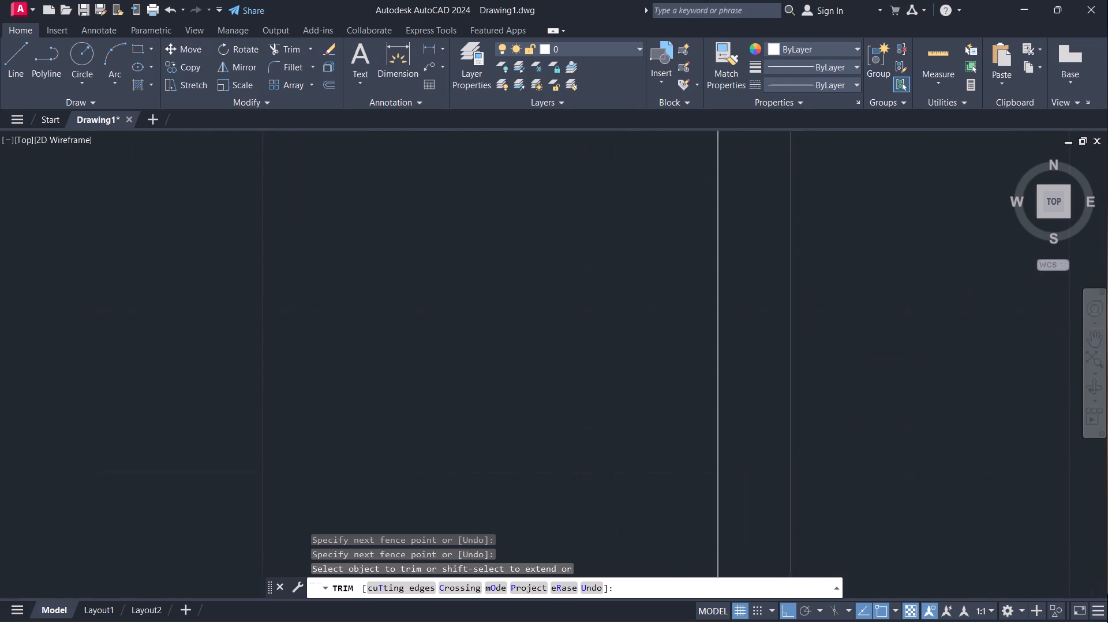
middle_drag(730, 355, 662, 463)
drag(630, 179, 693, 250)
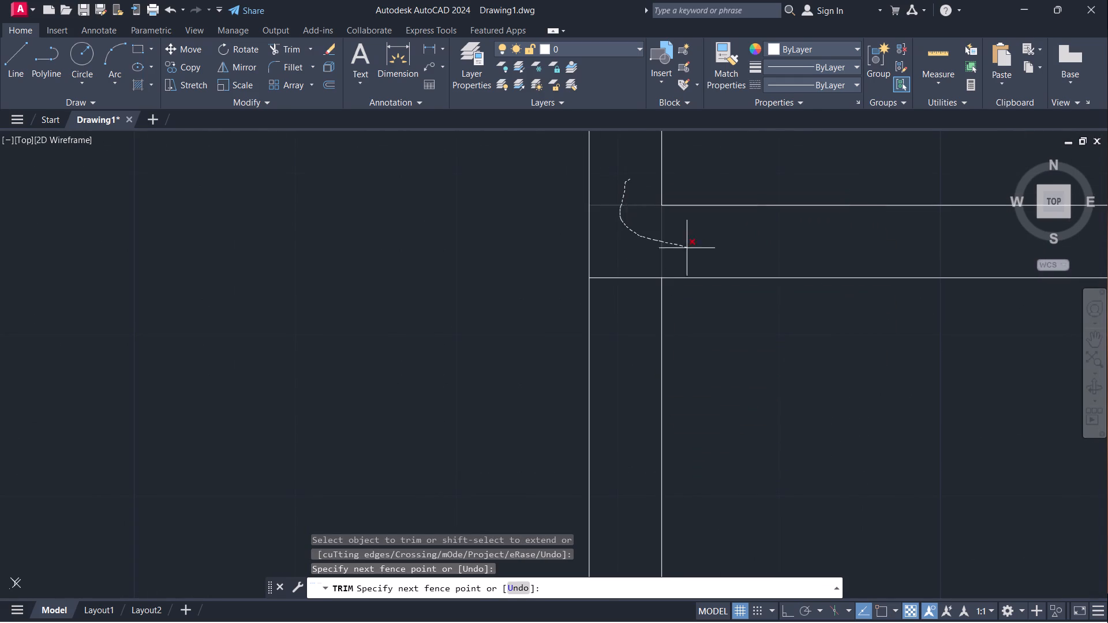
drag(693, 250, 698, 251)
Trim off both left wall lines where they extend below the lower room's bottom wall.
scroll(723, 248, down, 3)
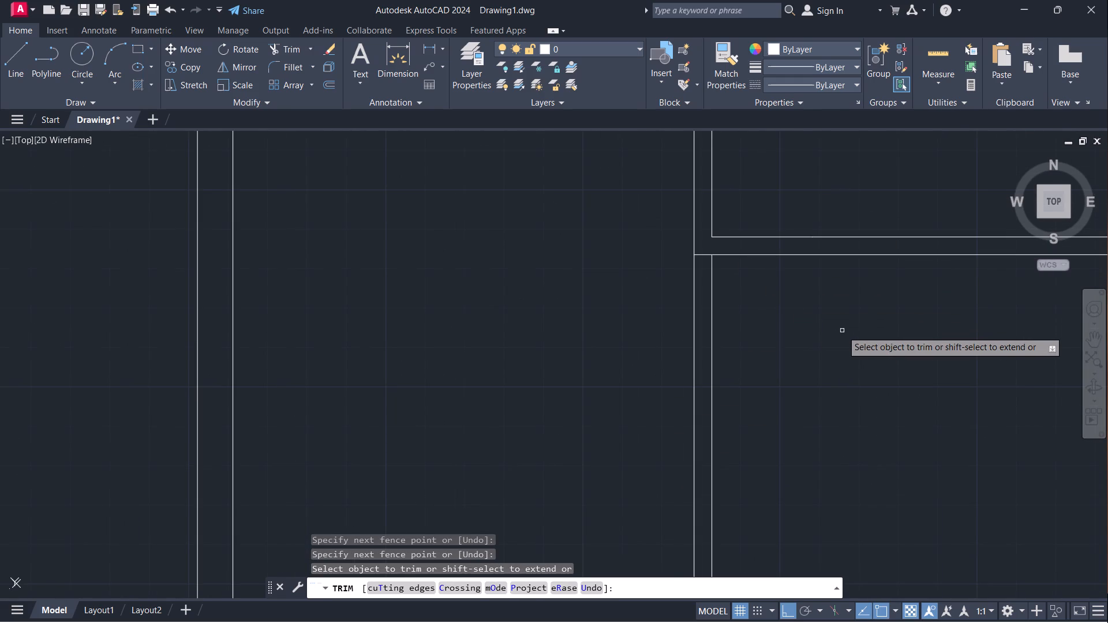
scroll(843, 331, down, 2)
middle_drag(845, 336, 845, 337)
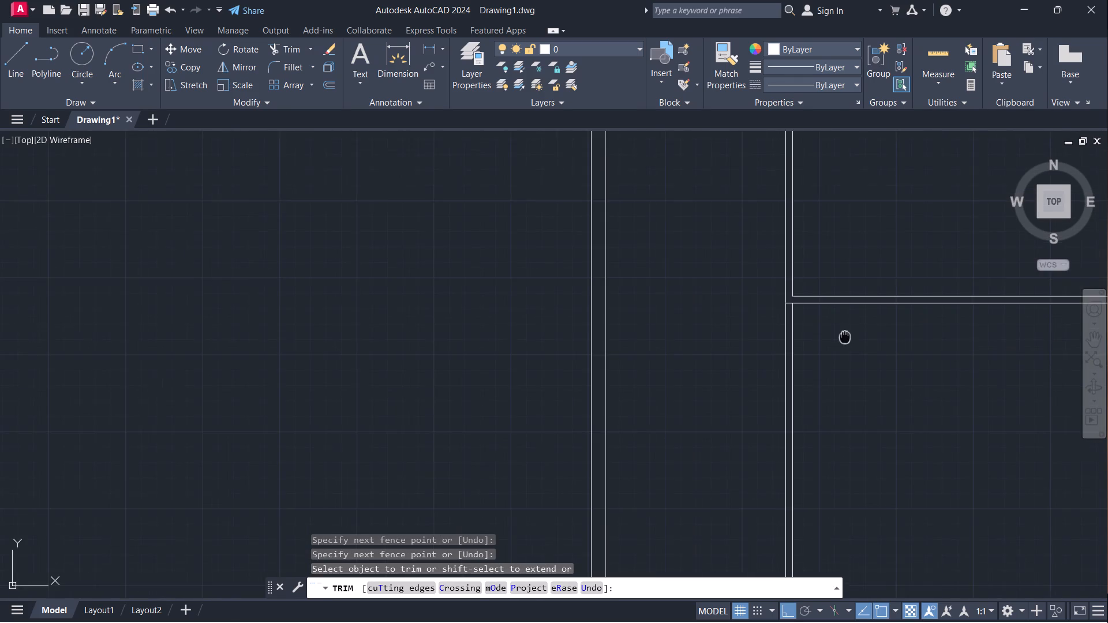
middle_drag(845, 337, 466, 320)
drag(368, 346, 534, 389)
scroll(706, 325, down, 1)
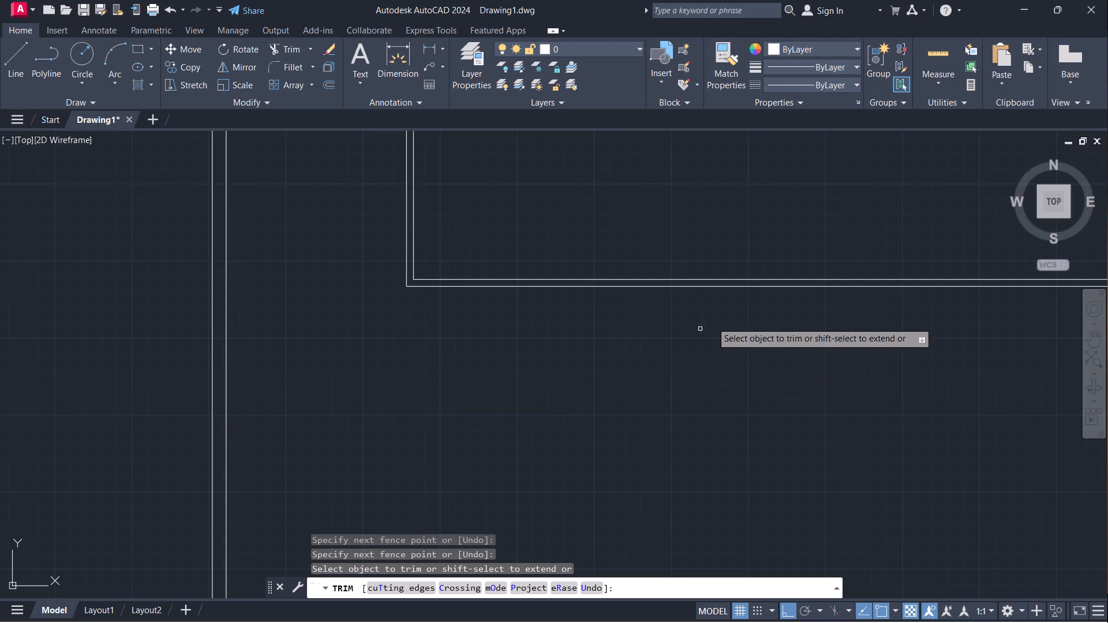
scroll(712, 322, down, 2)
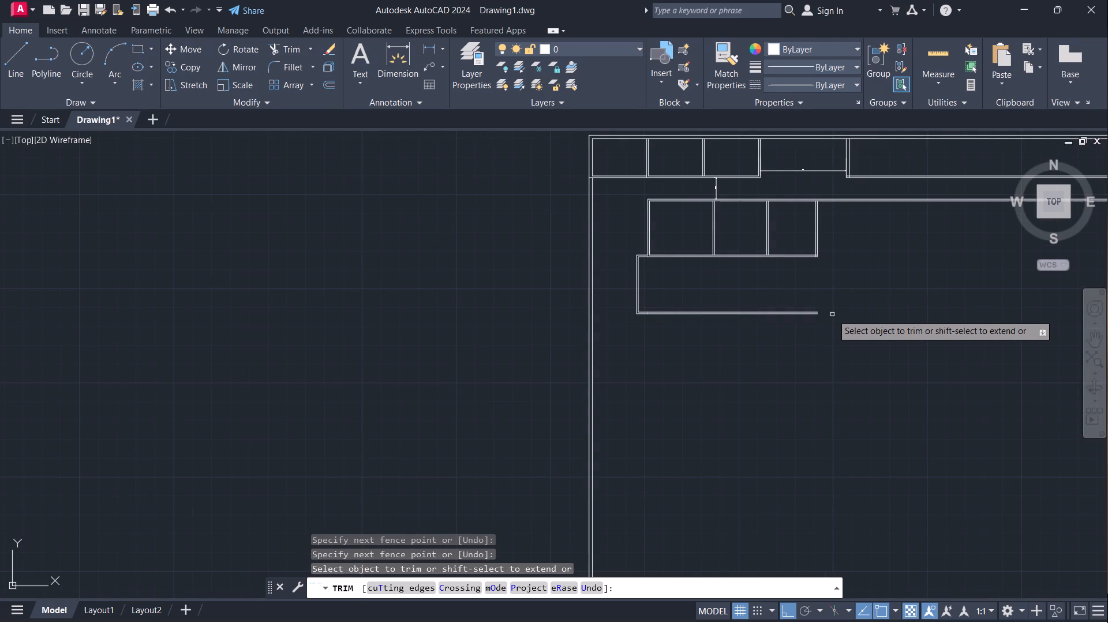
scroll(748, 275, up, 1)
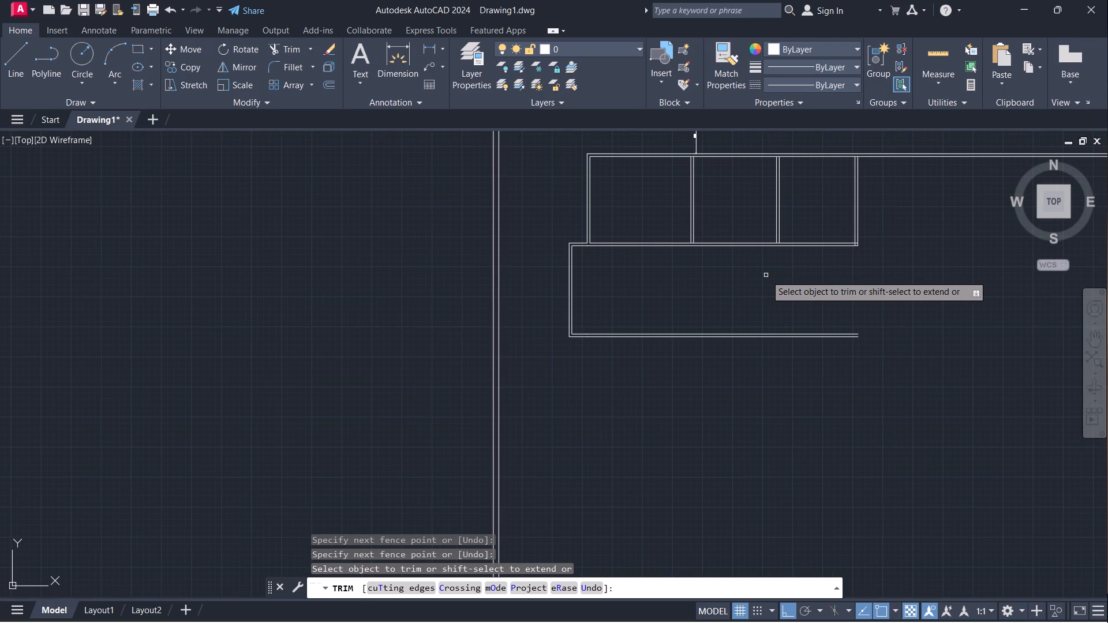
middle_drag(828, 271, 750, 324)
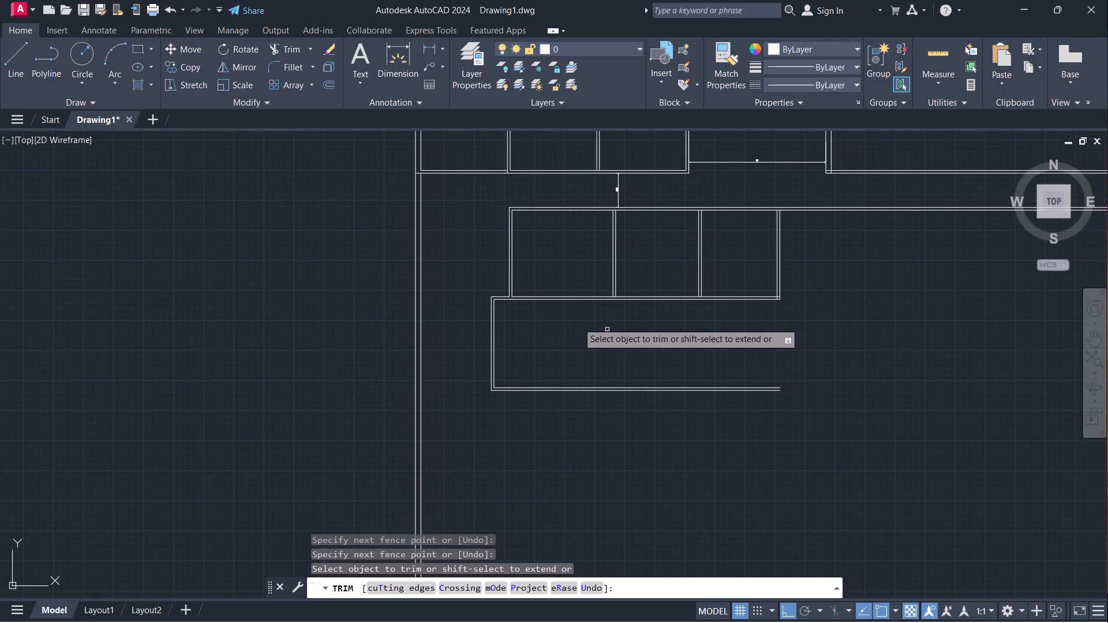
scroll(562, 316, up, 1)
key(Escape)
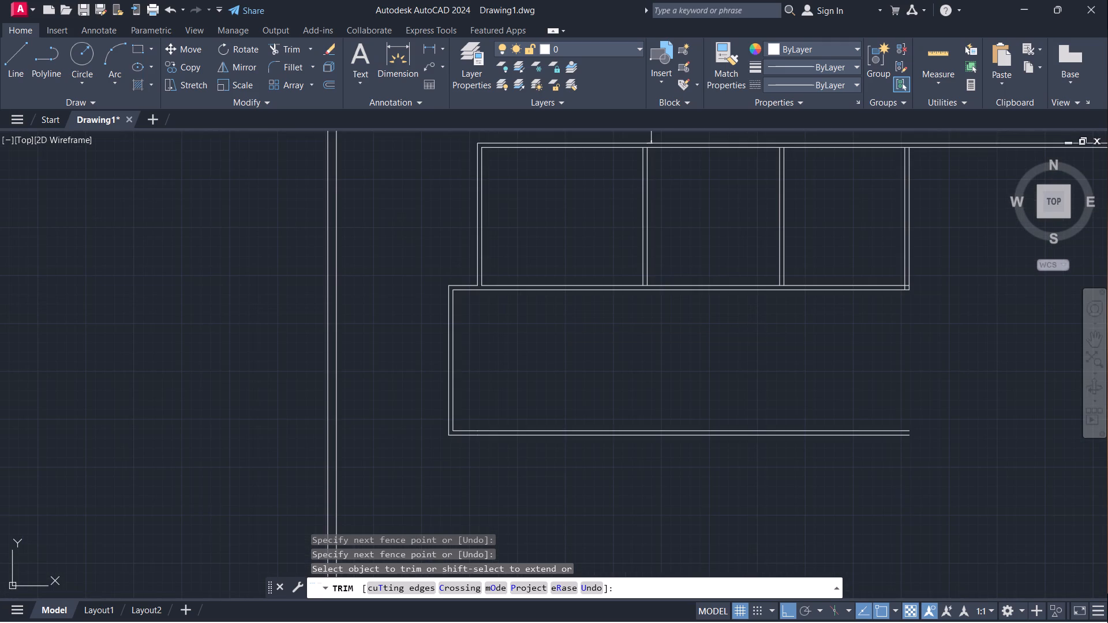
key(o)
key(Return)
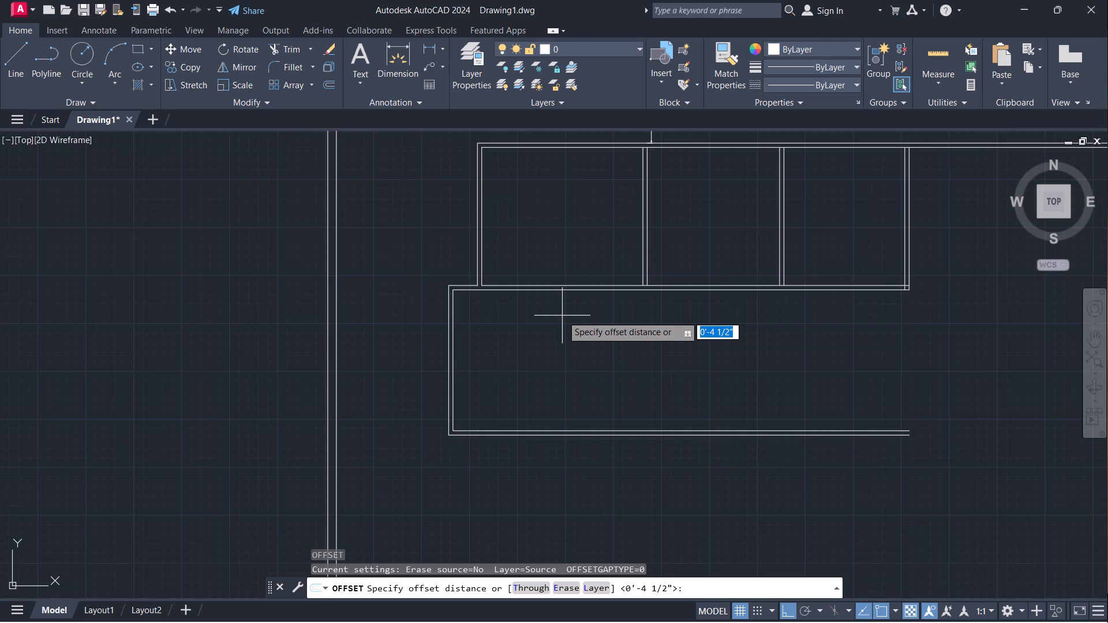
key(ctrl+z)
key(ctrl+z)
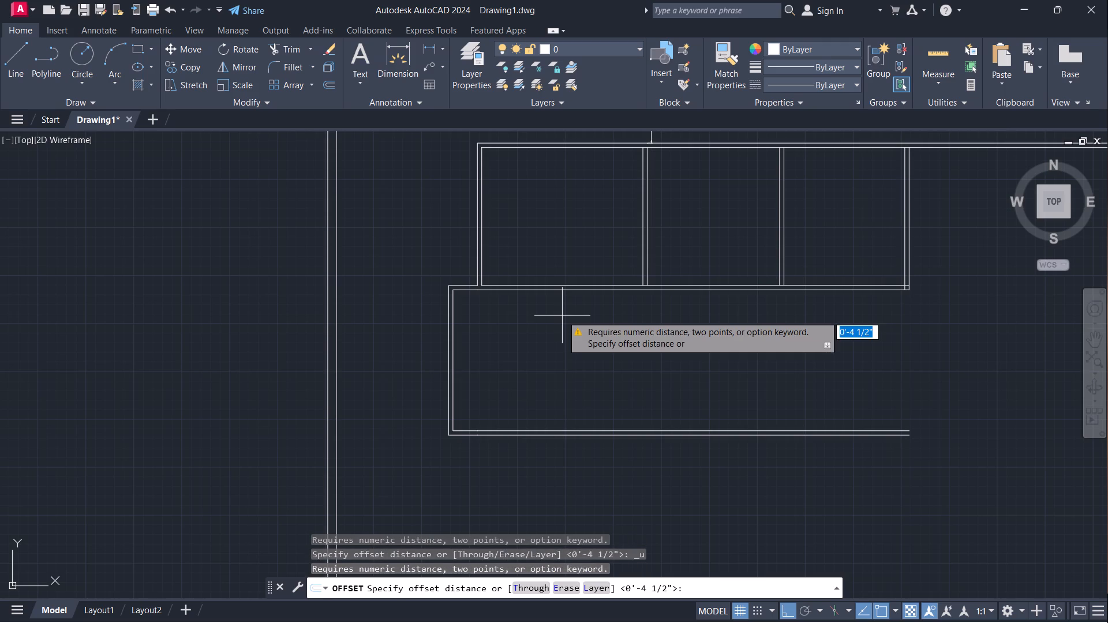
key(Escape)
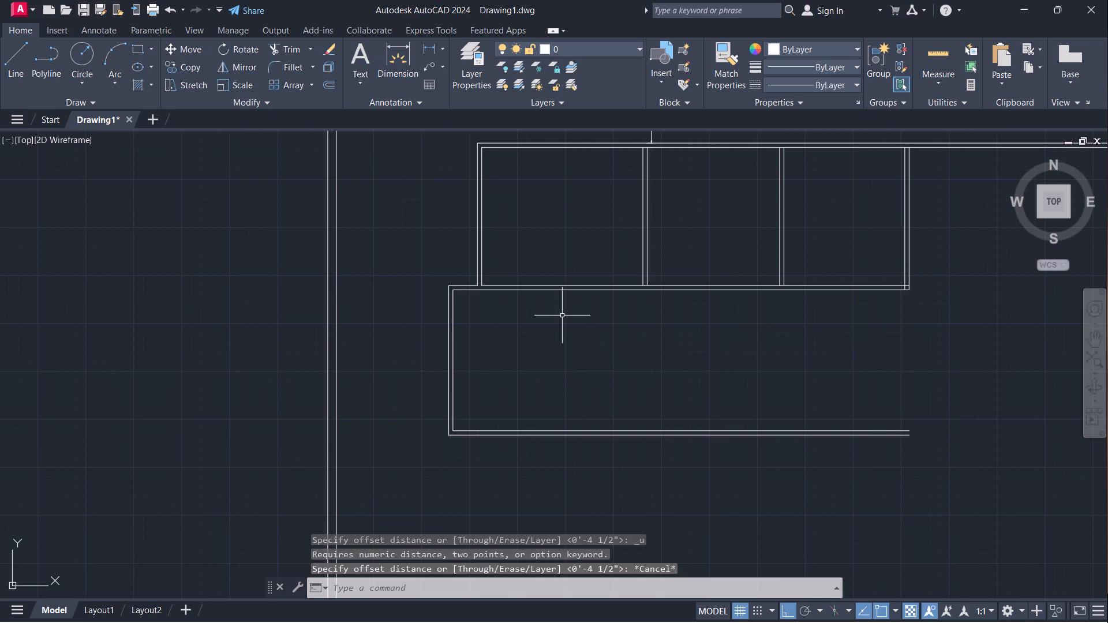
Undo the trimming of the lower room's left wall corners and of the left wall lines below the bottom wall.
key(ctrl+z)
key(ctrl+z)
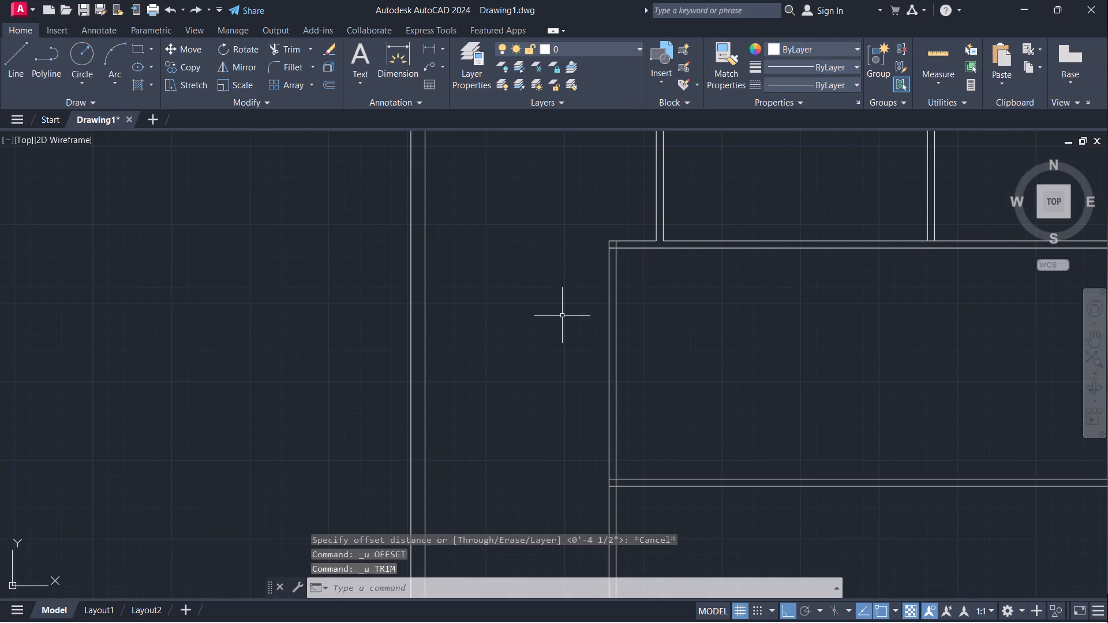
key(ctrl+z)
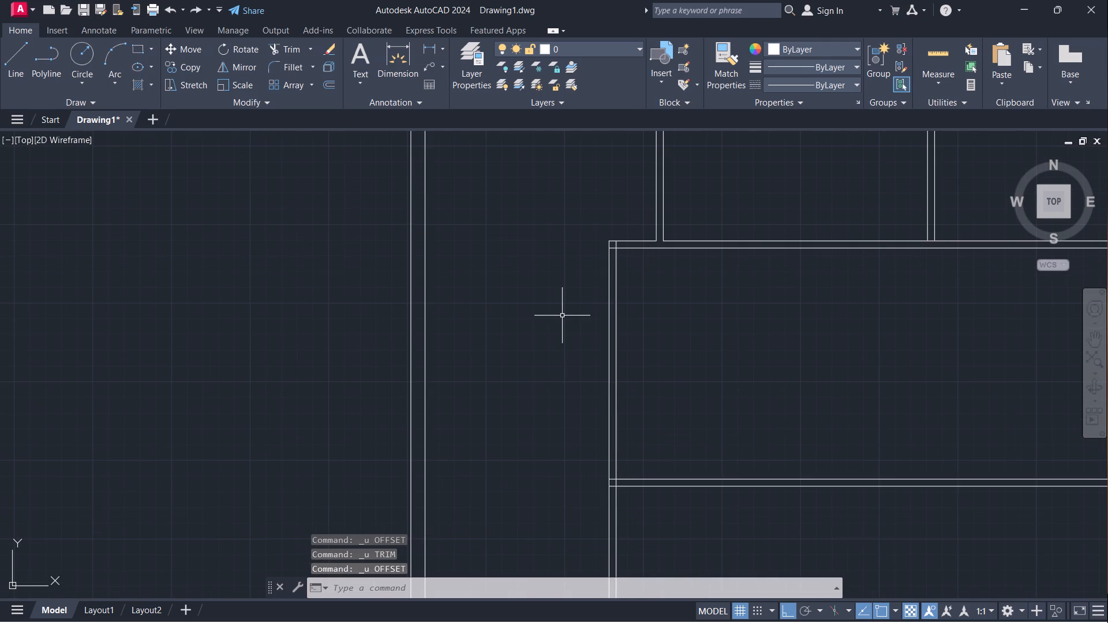
Offset the inner face of the lower room's left wall 12'3" to the right for the first partition.
scroll(696, 412, down, 2)
scroll(748, 498, down, 1)
middle_drag(732, 471, 712, 437)
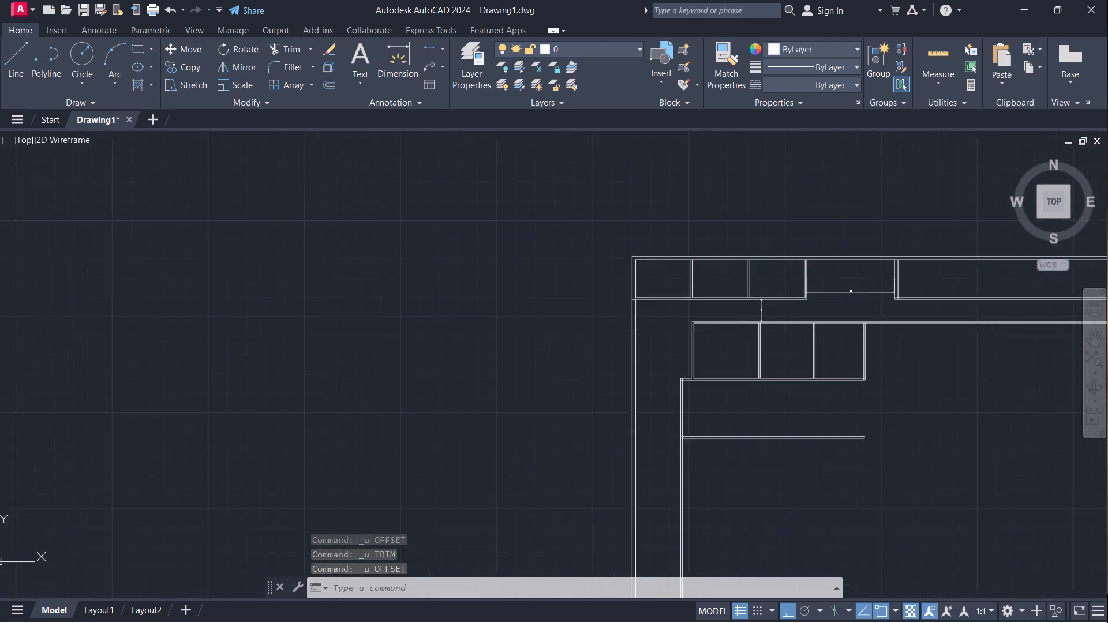
middle_drag(712, 437, 709, 436)
scroll(703, 408, up, 3)
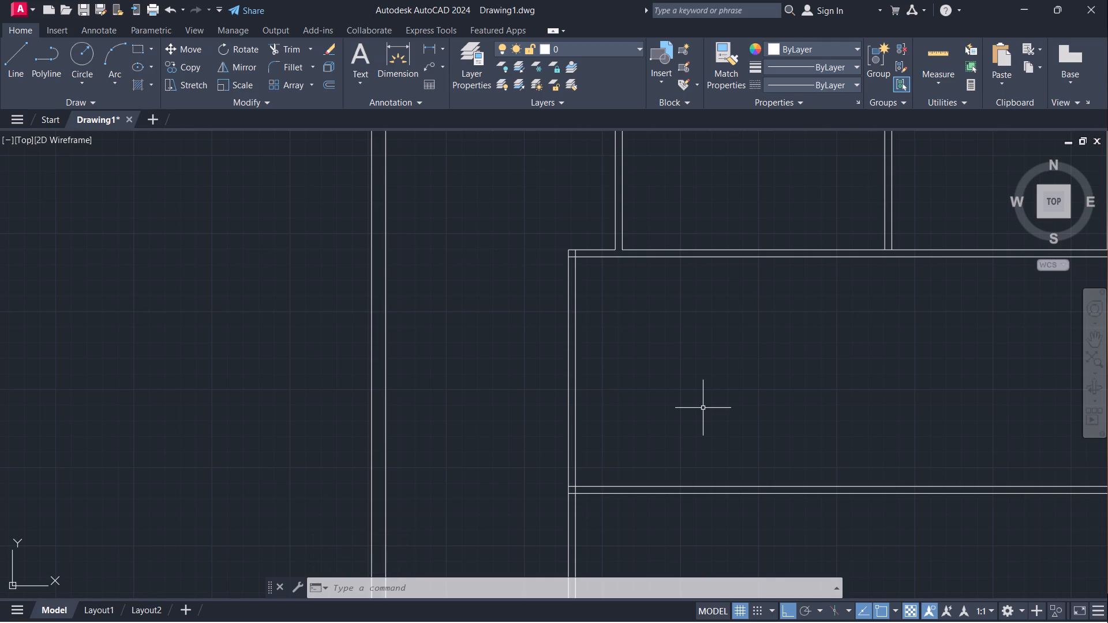
key(o)
key(Return)
text(12)
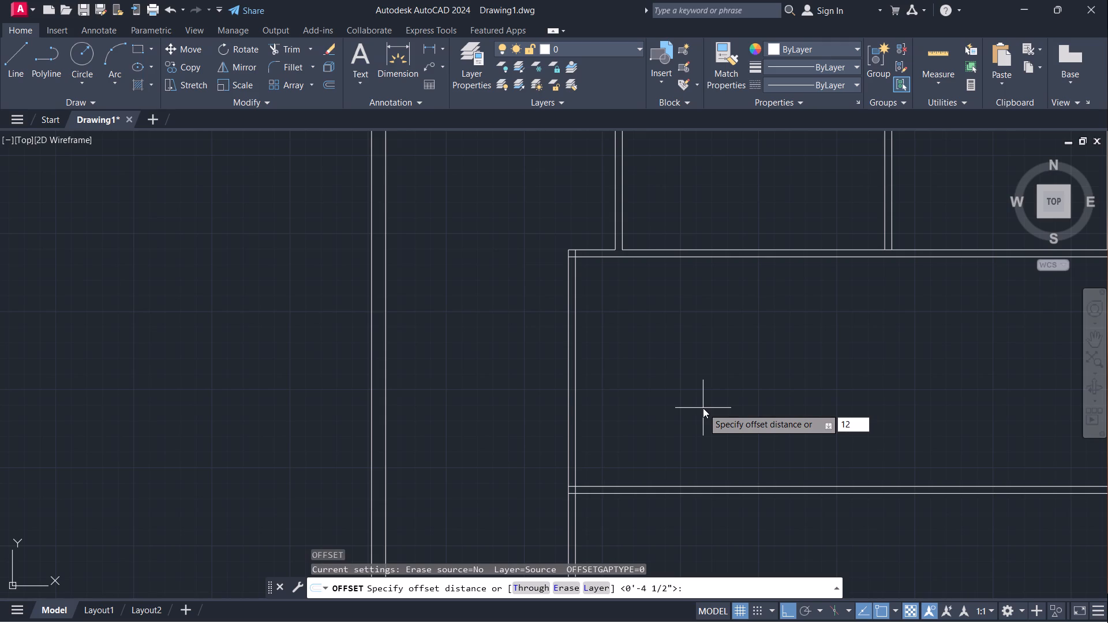
key(apostrophe)
key(3)
key(shift+quotedbl)
key(Return)
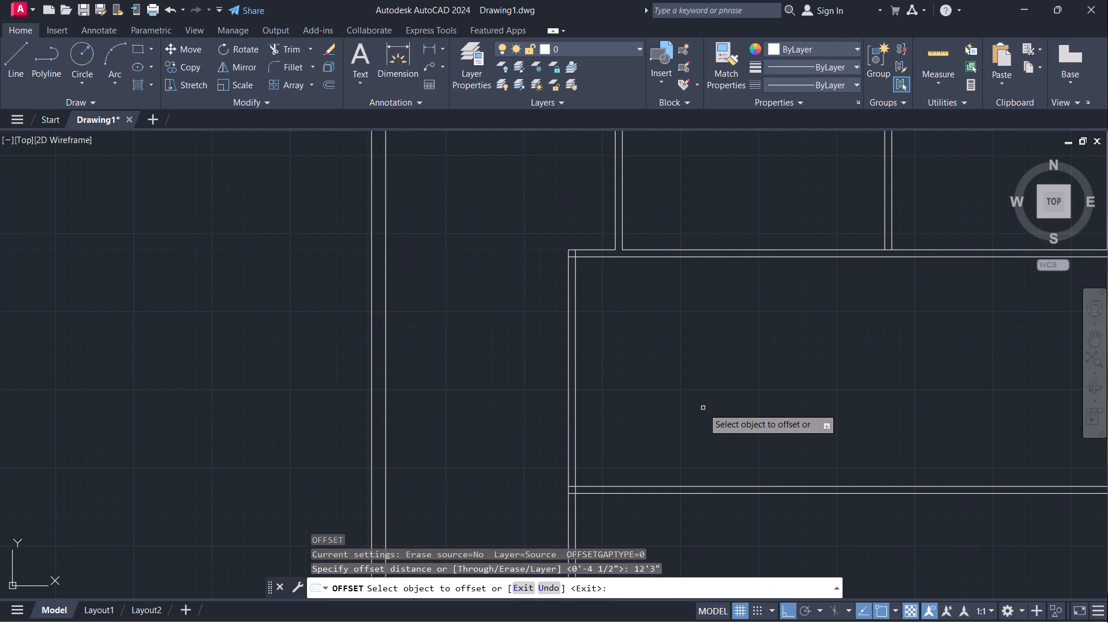
click(574, 365)
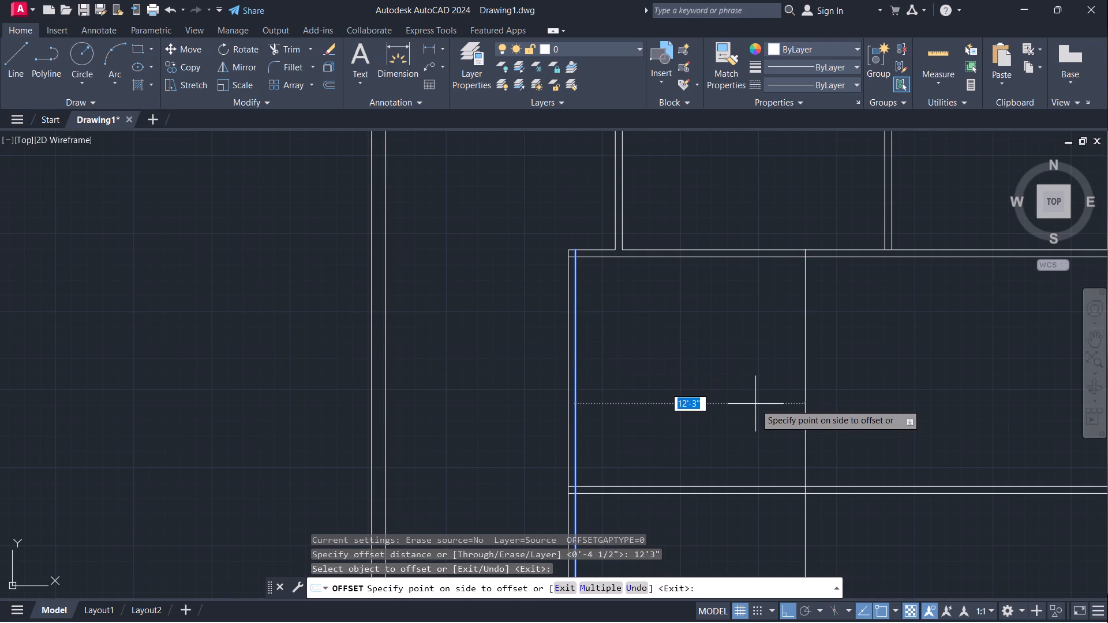
click(755, 404)
key(space)
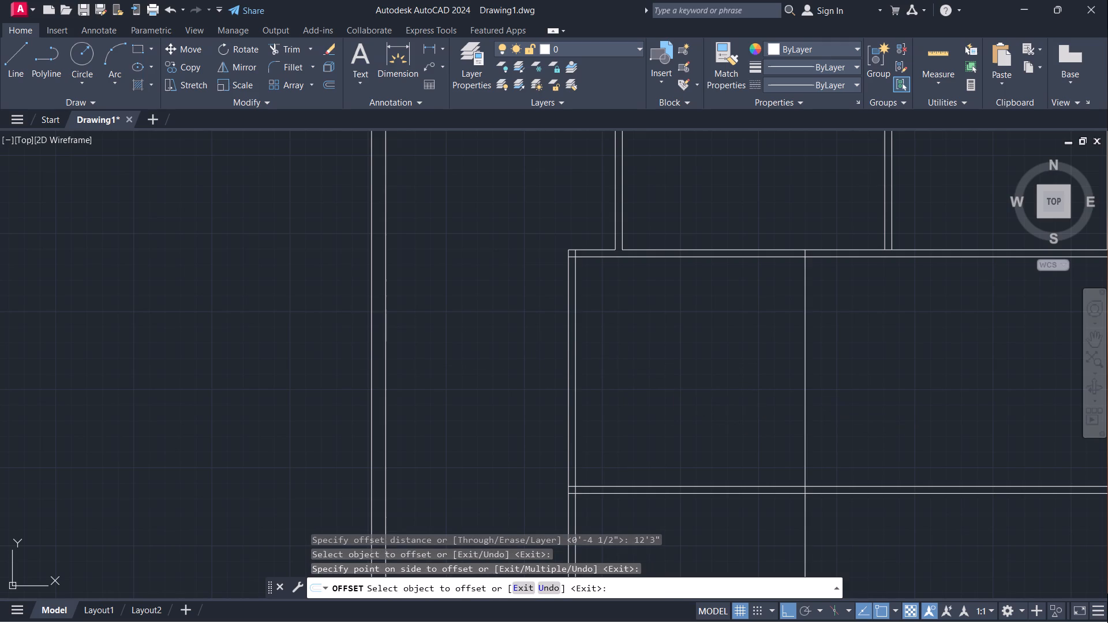
Offset the new vertical partition line 4.5" to the right to give the partition its second face.
key(space)
text(4)
text(.5)
key(shift+quotedbl)
key(Return)
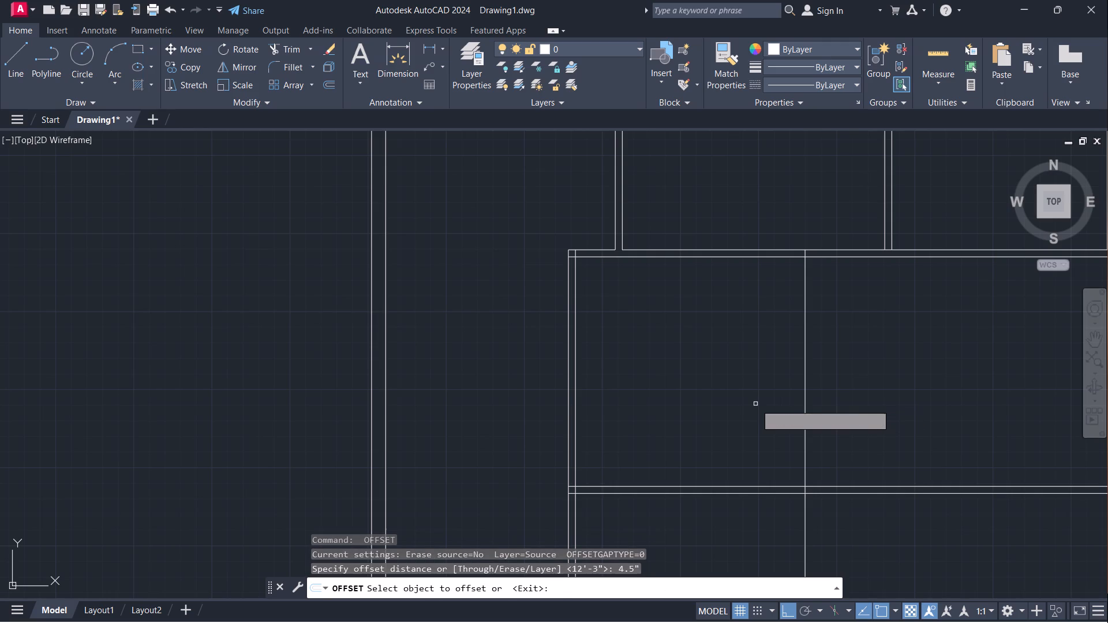
click(803, 389)
click(885, 408)
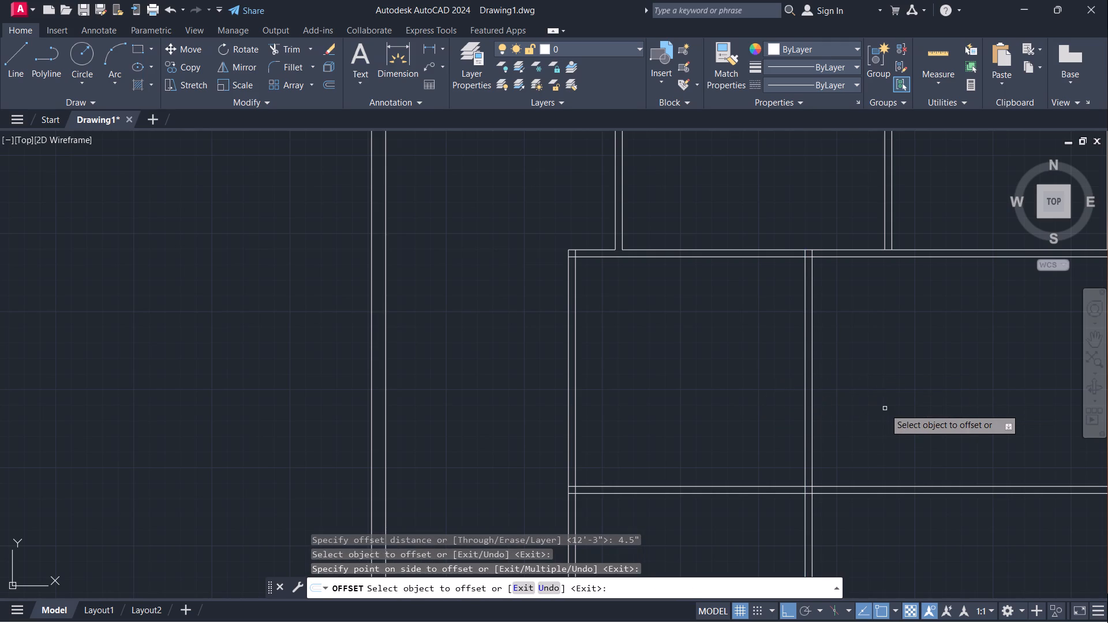
key(space)
Offset both segments of the lower row's top wall inner face 11'6" downward for a new bottom wall line.
key(space)
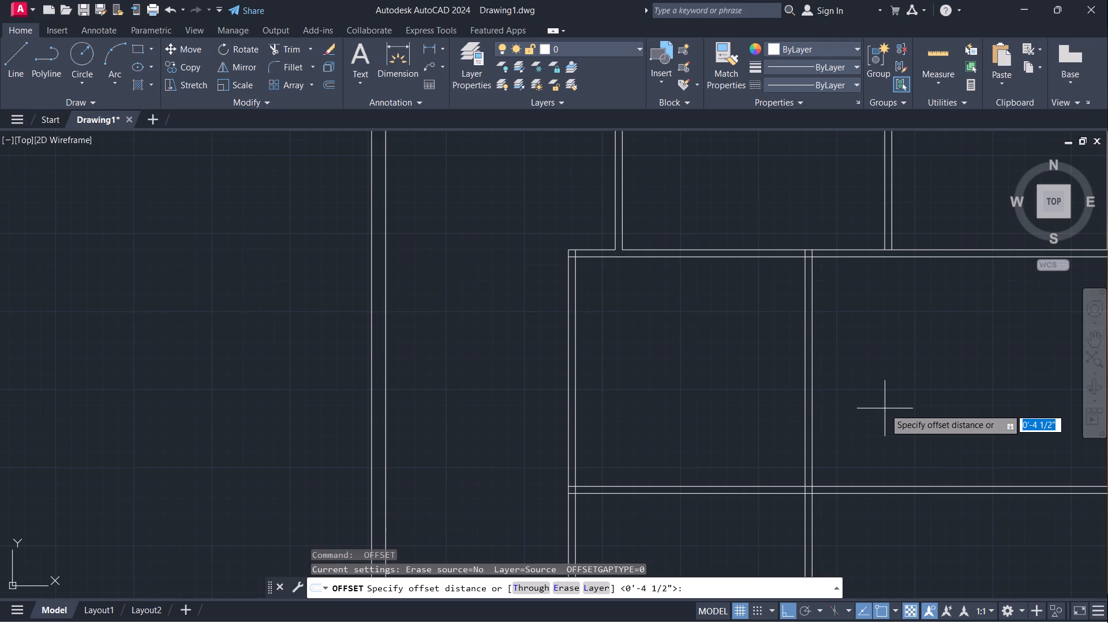
text(11)
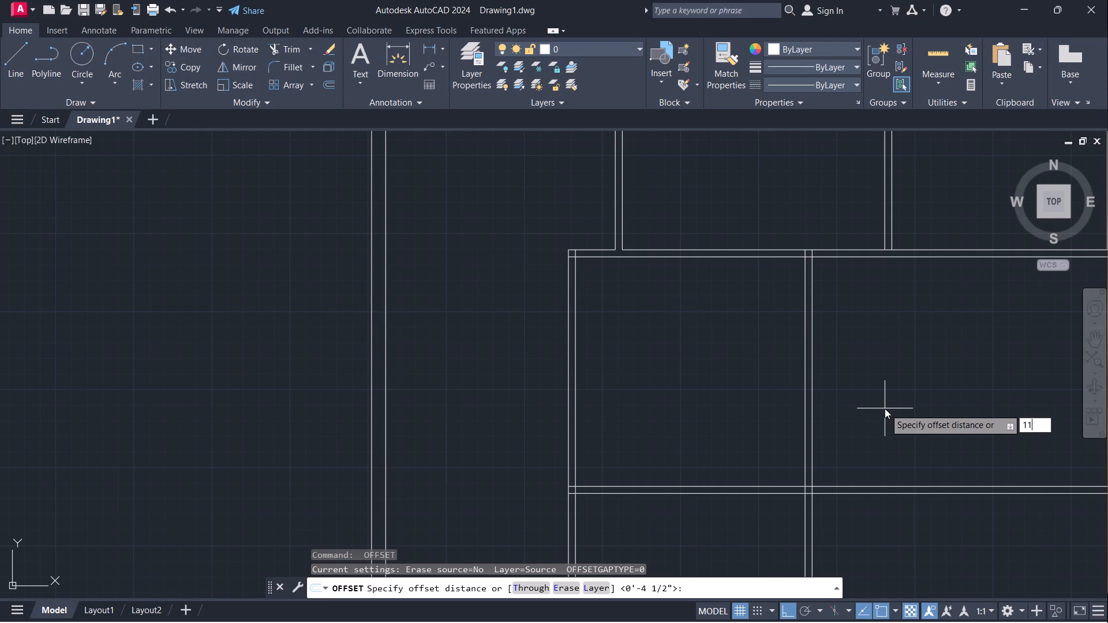
key(apostrophe)
key(6)
key(shift+quotedbl)
key(Return)
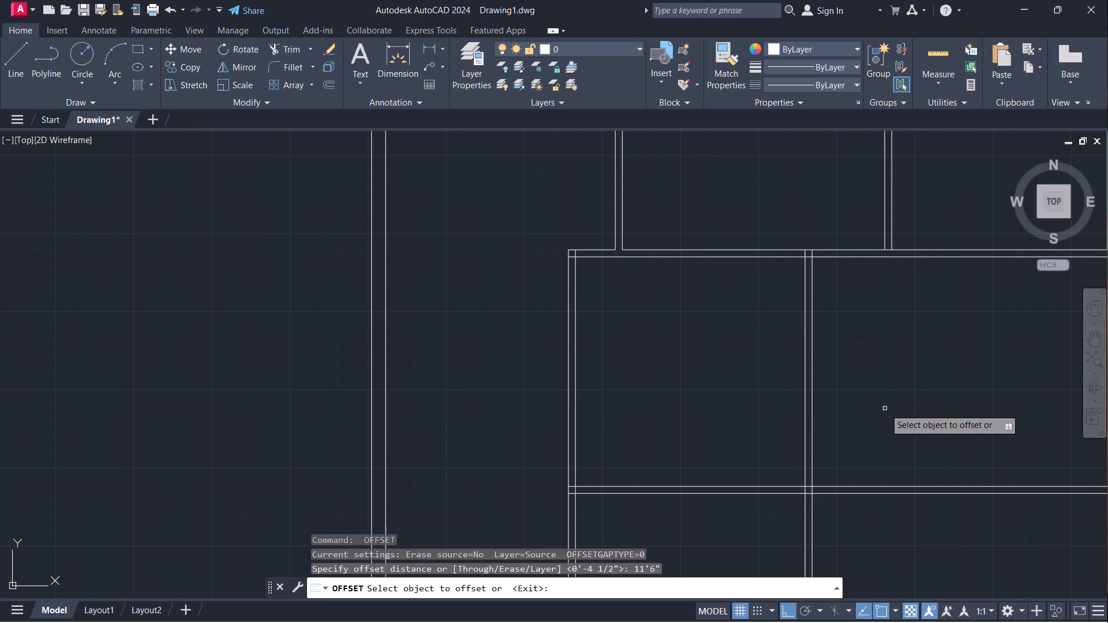
click(670, 257)
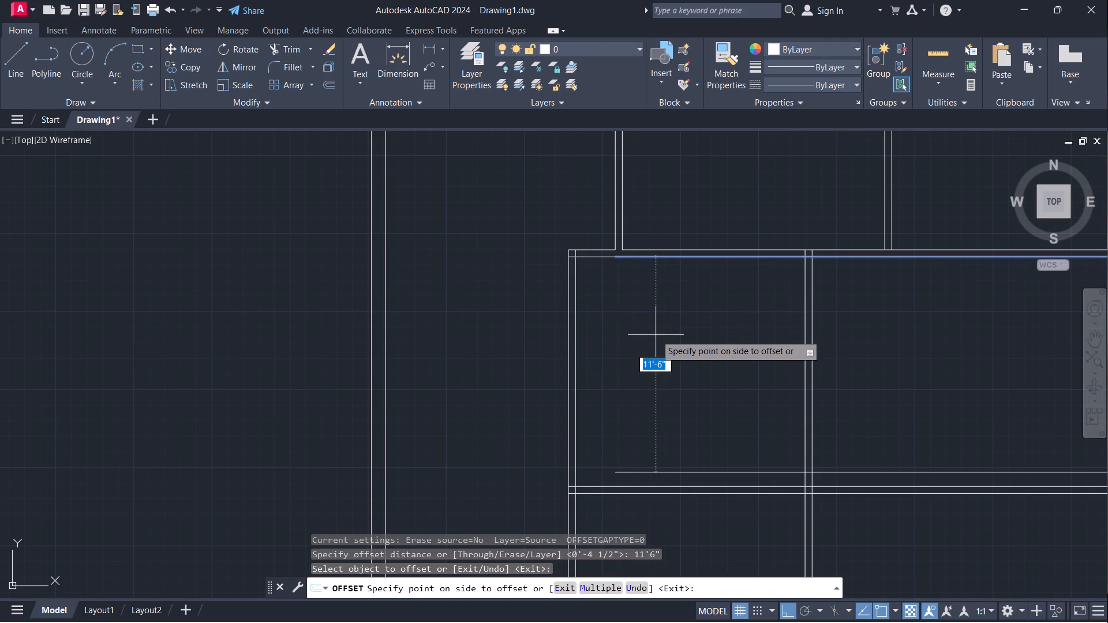
click(656, 335)
click(600, 257)
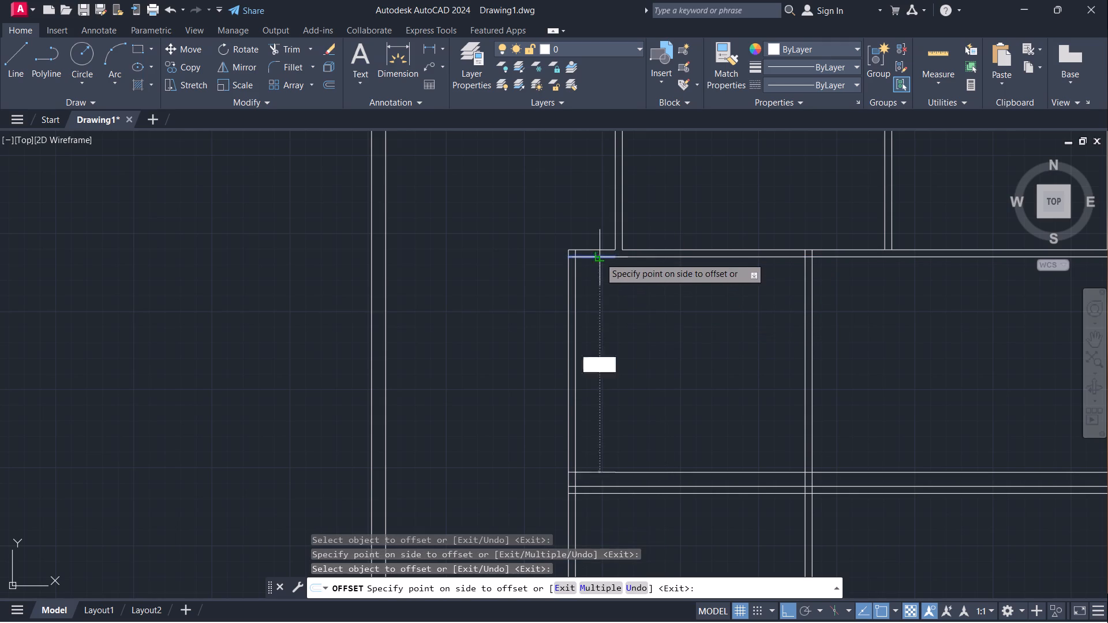
click(605, 338)
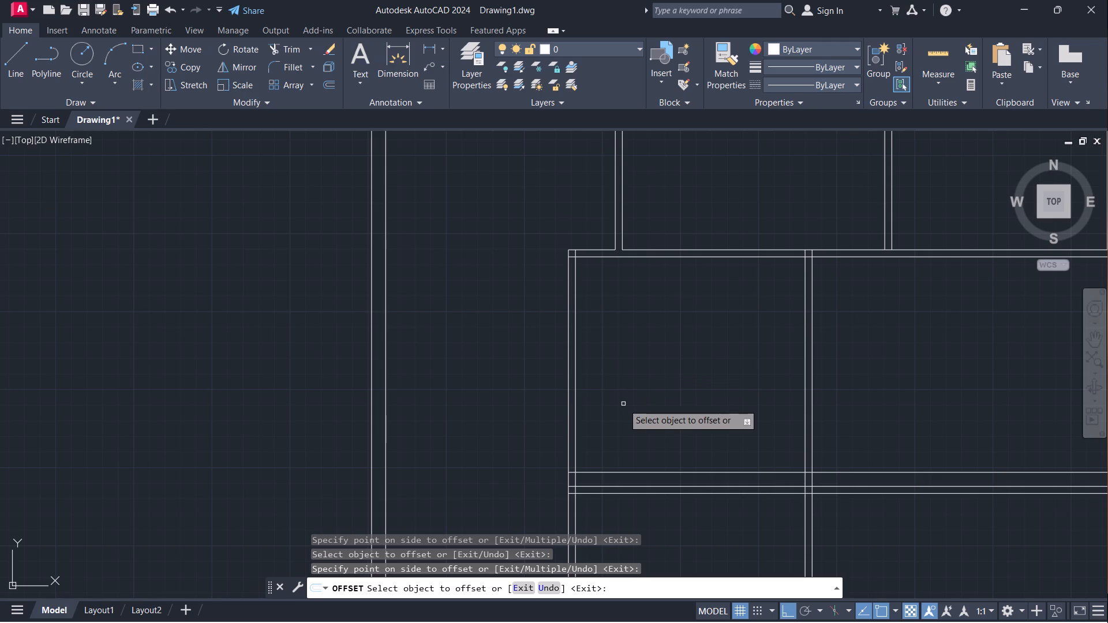
key(space)
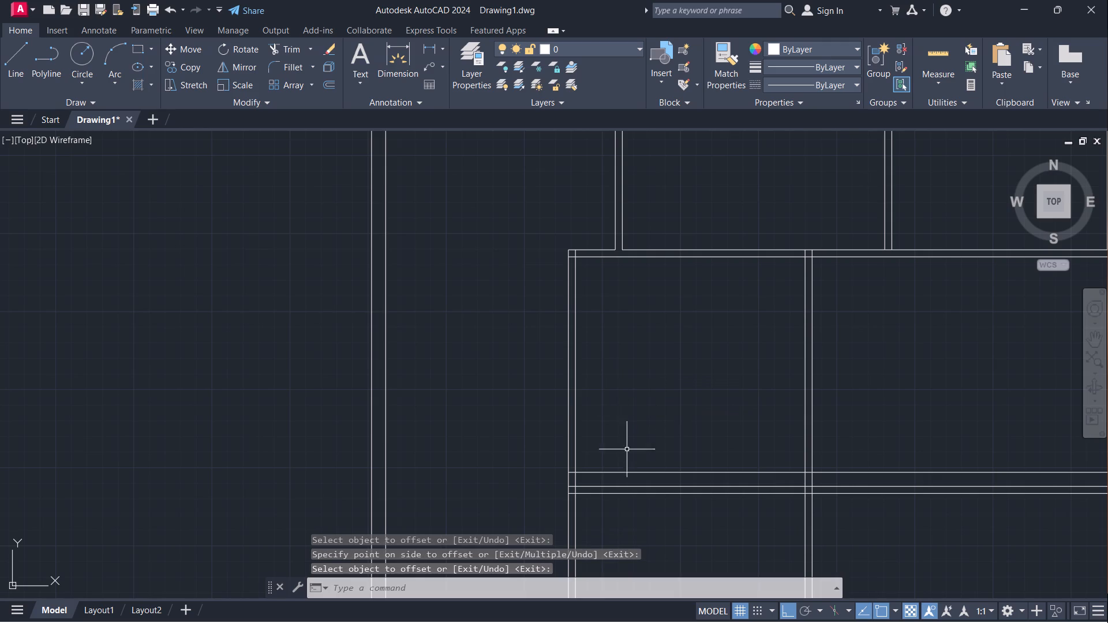
Trim away both old bottom wall lines of the lower row, including the pieces crossing the left wall and the vertical partition.
middle_drag(671, 526, 712, 449)
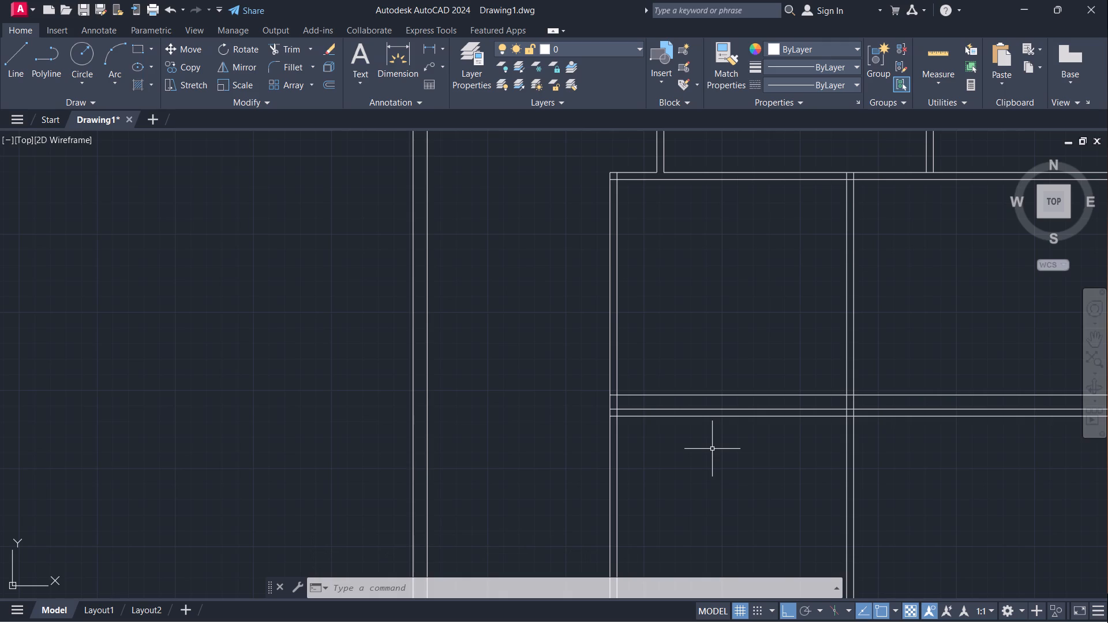
key(t)
key(r)
key(Return)
scroll(709, 412, up, 1)
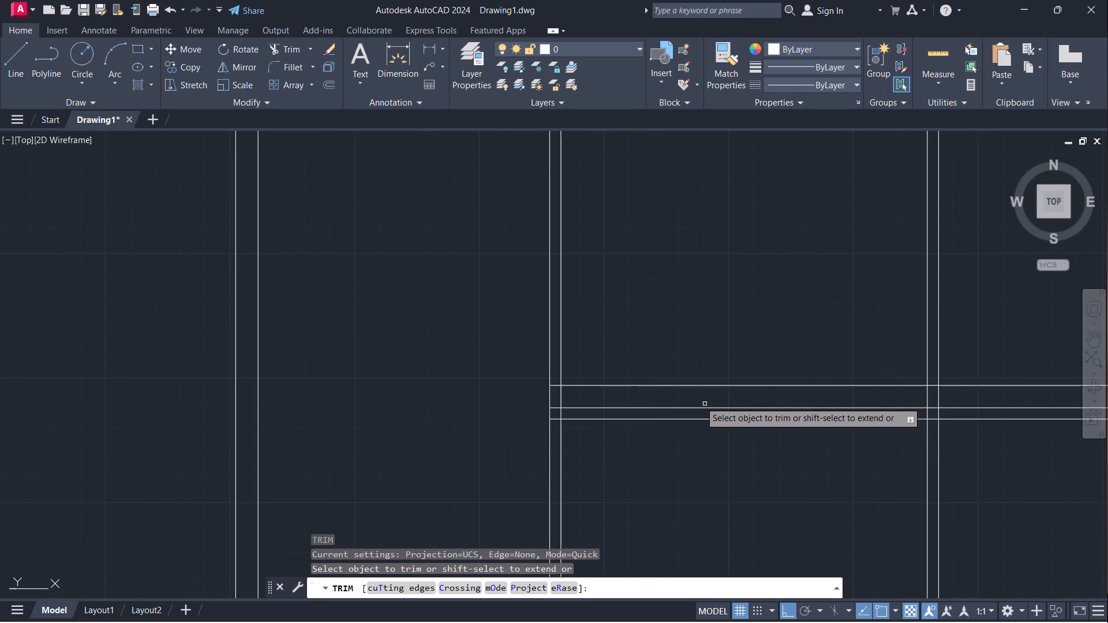
drag(660, 396, 646, 440)
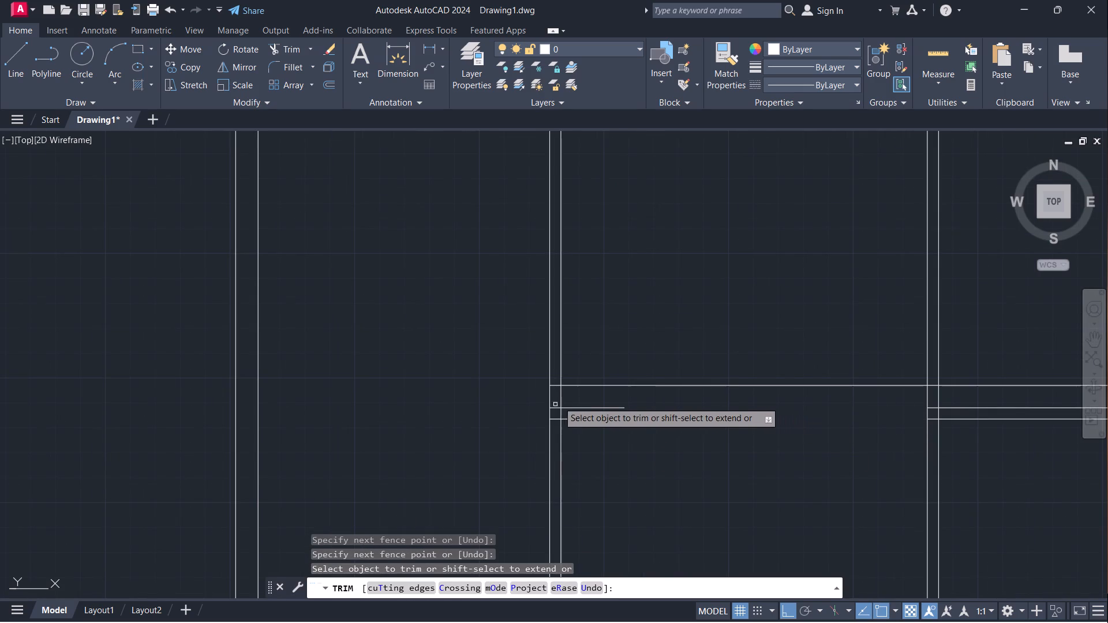
scroll(557, 398, up, 2)
drag(543, 399, 542, 463)
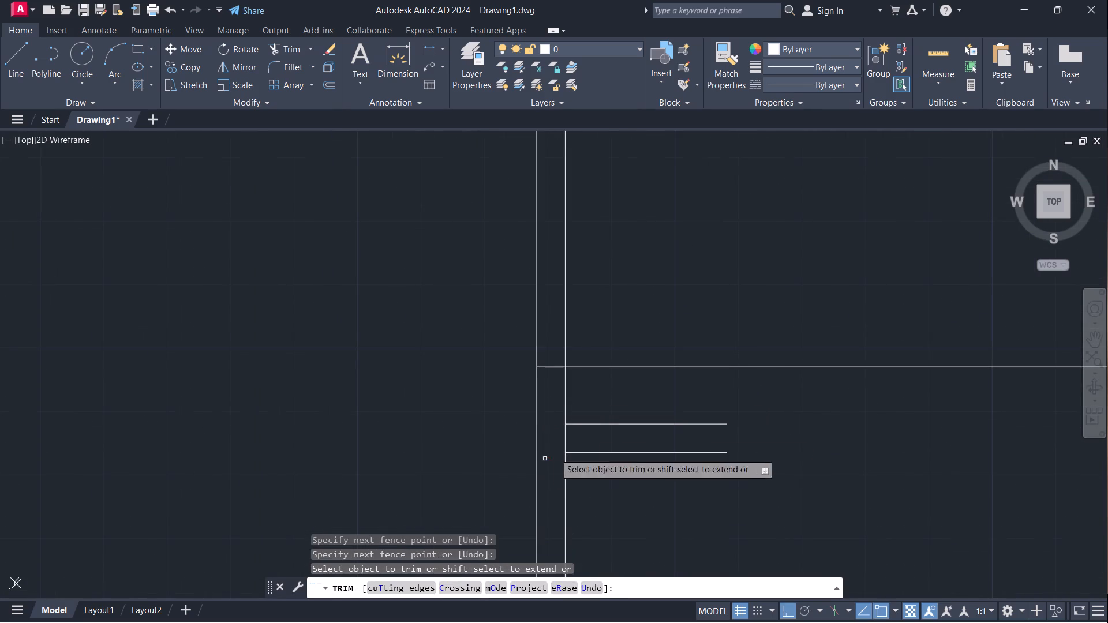
drag(621, 403, 620, 477)
scroll(654, 453, down, 2)
middle_drag(929, 520, 912, 506)
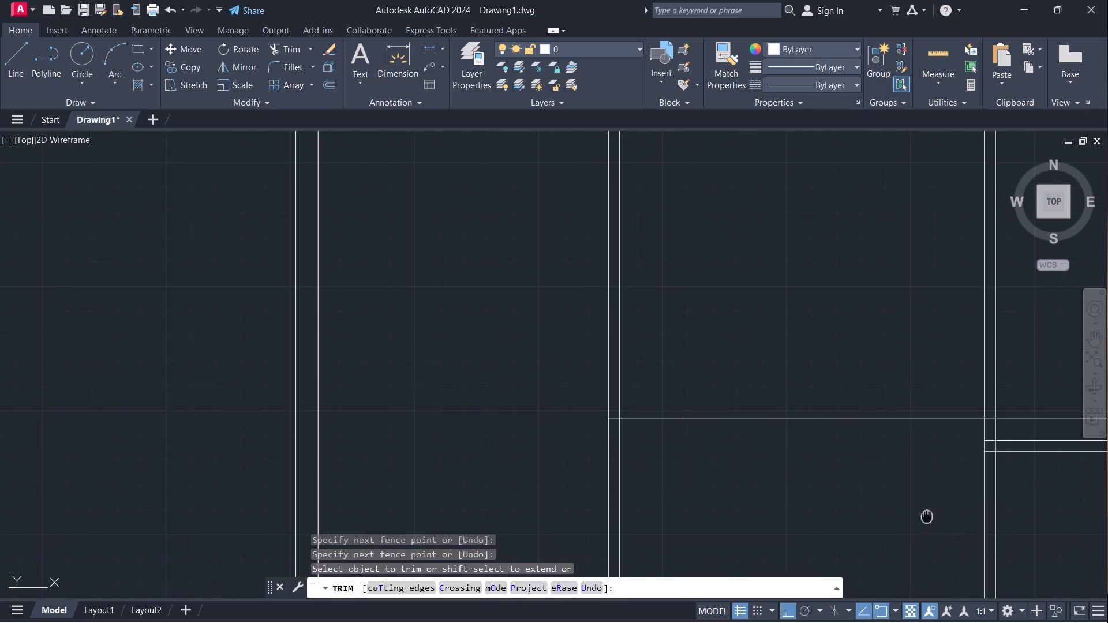
middle_drag(912, 506, 753, 456)
scroll(814, 369, up, 3)
drag(813, 381, 805, 439)
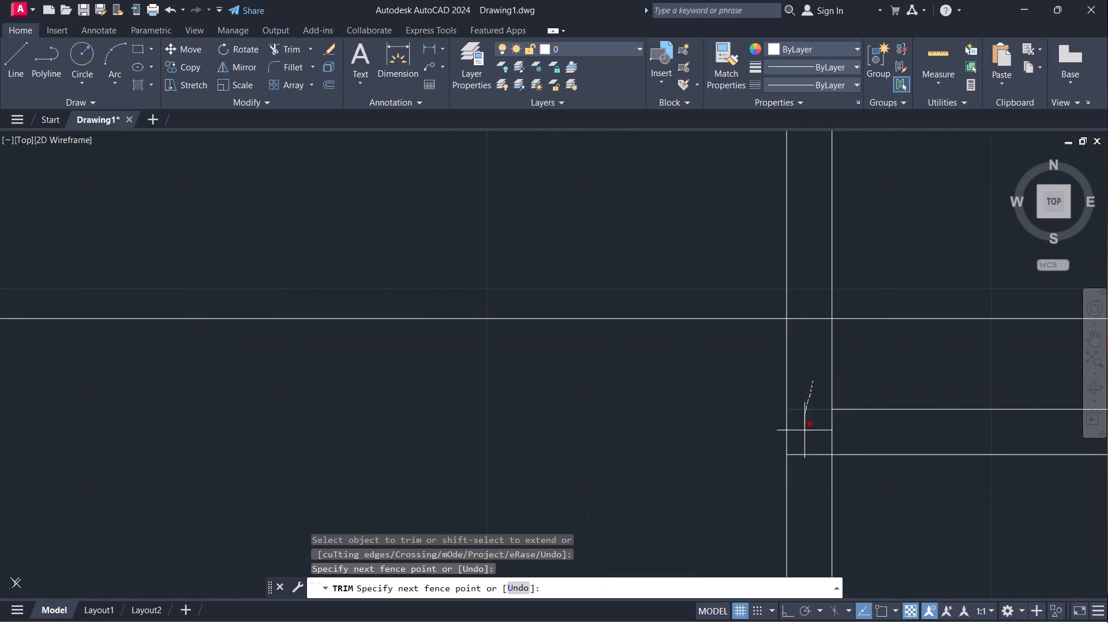
drag(805, 439, 811, 461)
drag(907, 392, 913, 488)
scroll(911, 486, down, 4)
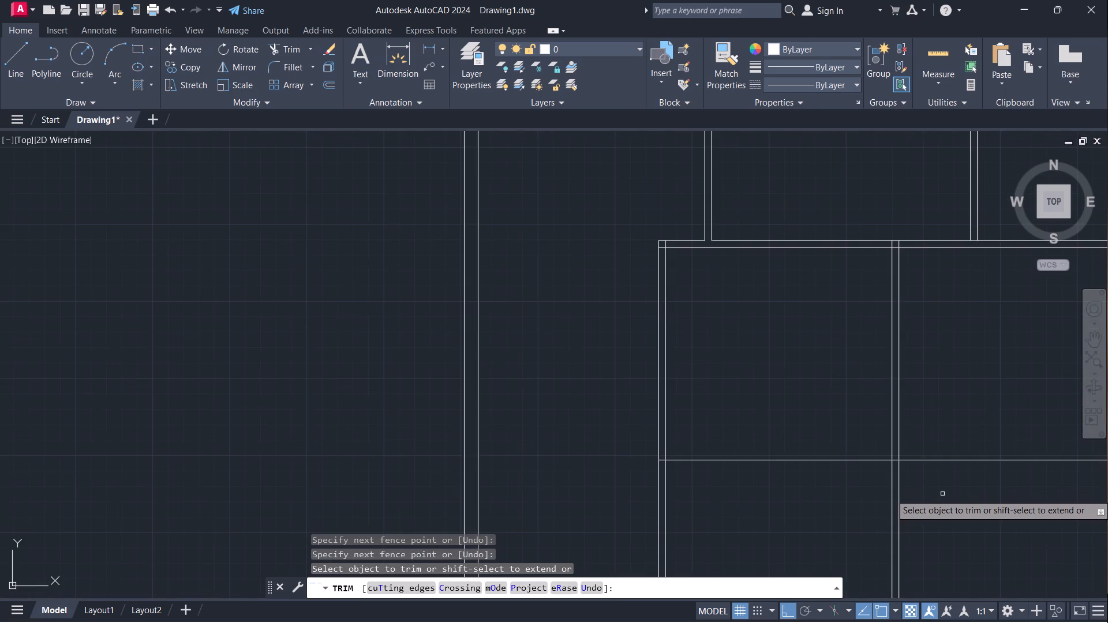
scroll(942, 494, down, 2)
middle_drag(948, 516, 799, 453)
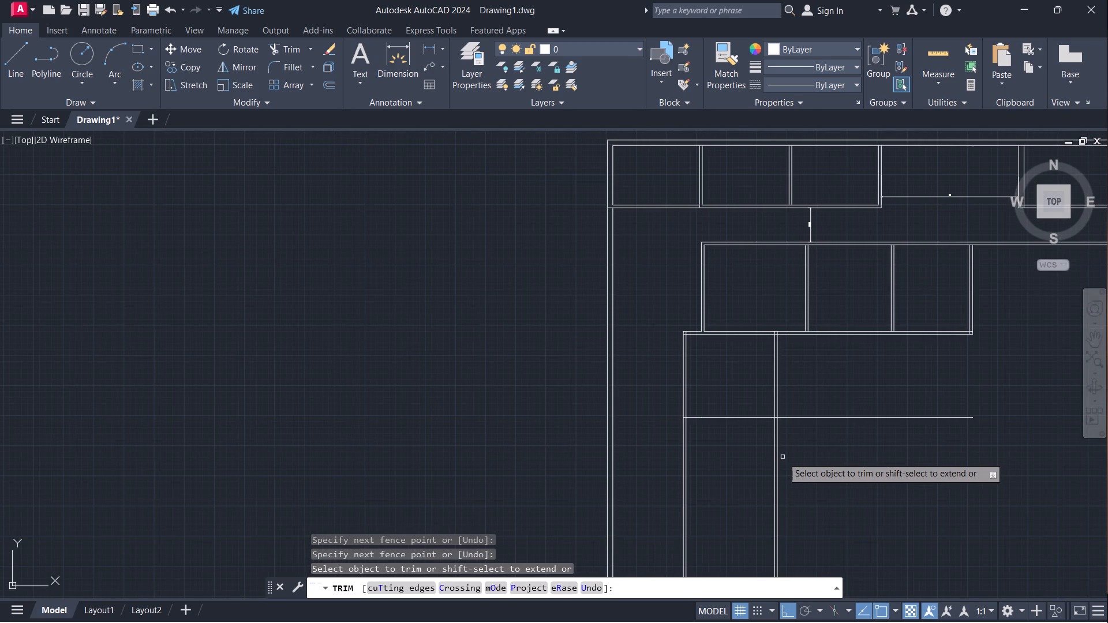
key(space)
Offset both segments of the new bottom wall line 4.5" downward to give the wall its second face.
key(o)
key(Return)
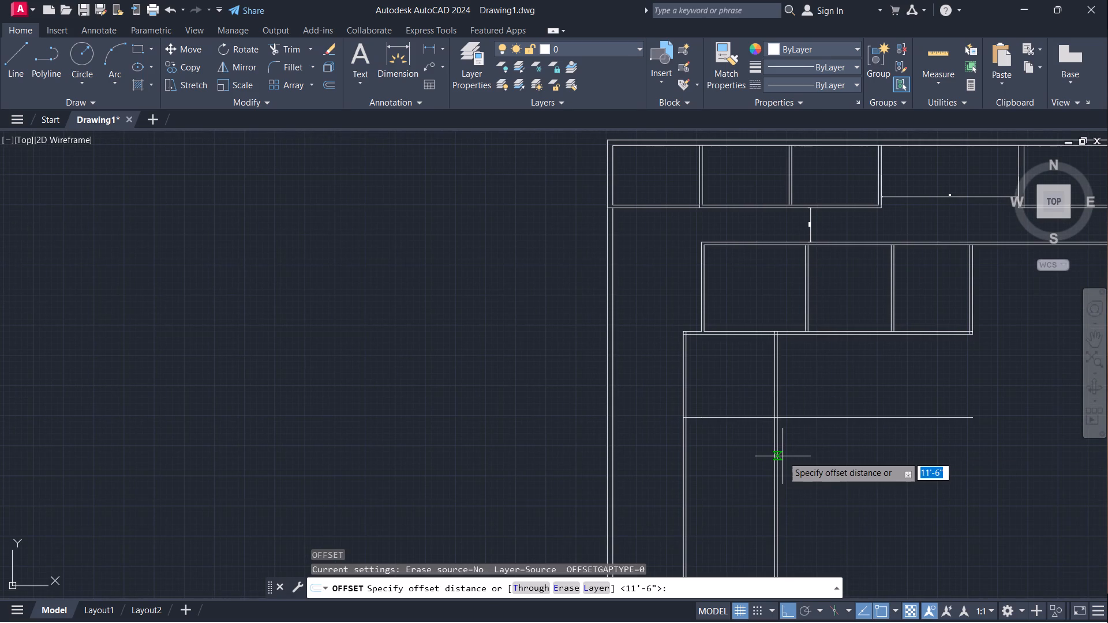
text(4.5")
key(Return)
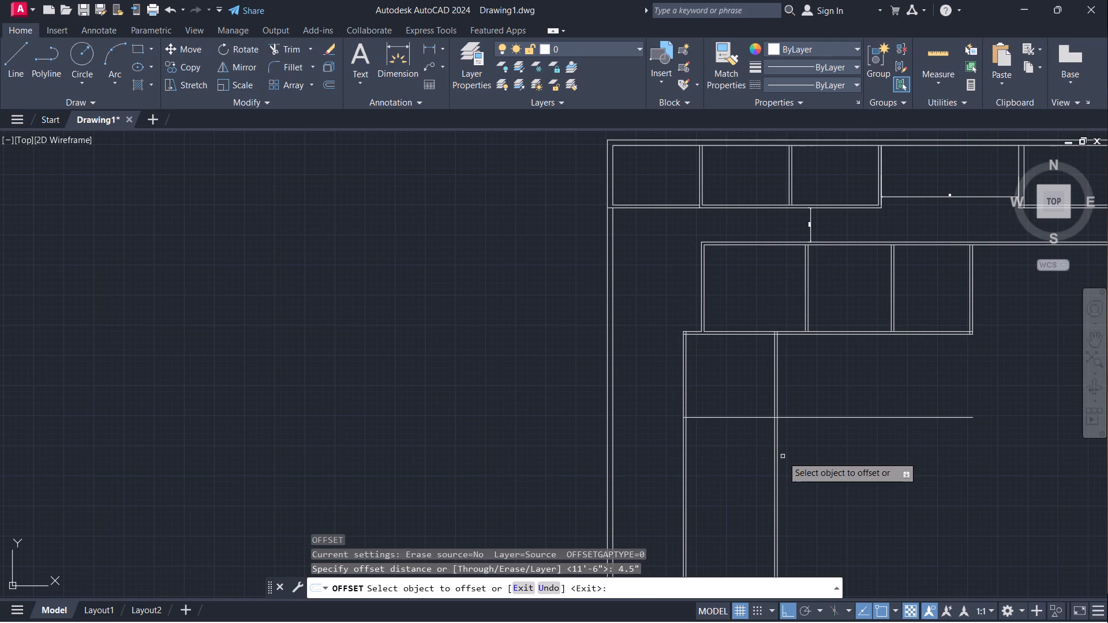
click(726, 418)
click(720, 451)
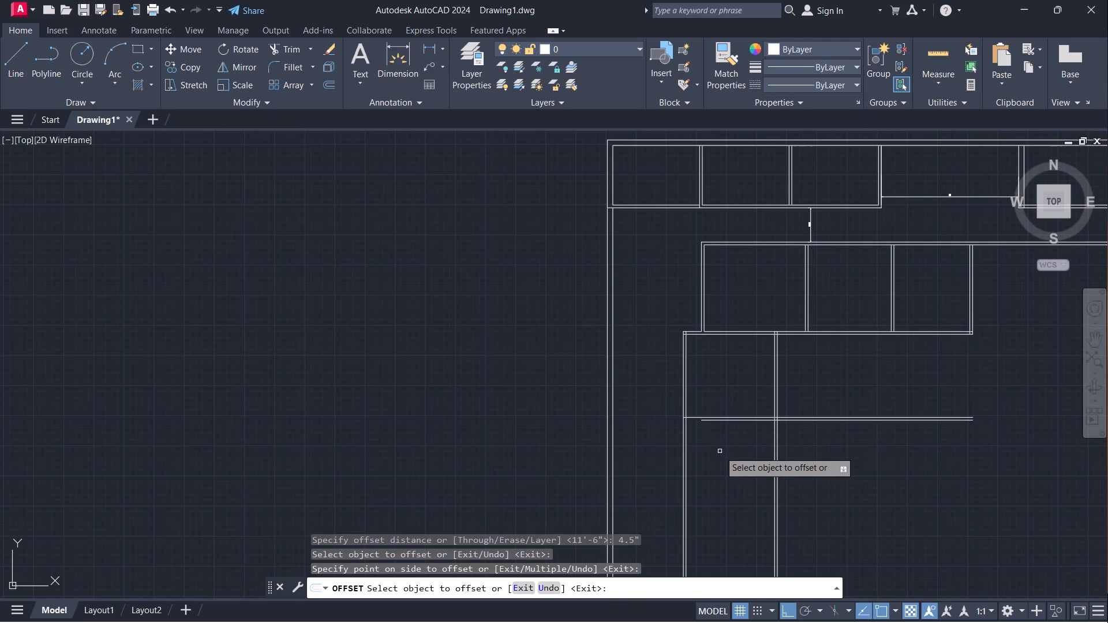
scroll(706, 430, up, 3)
click(667, 382)
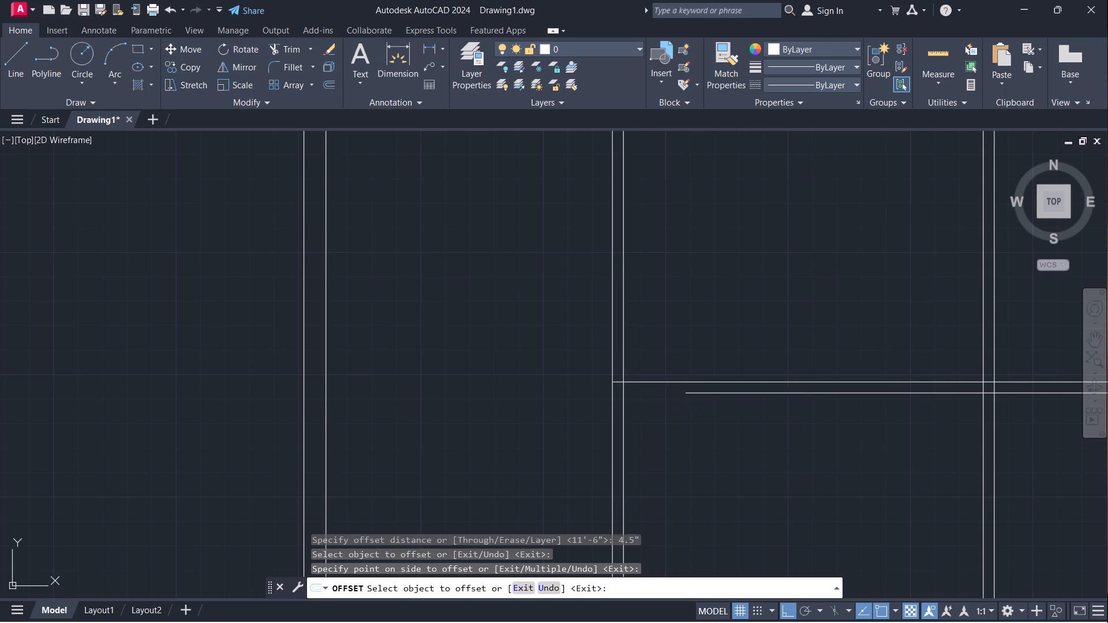
click(661, 418)
scroll(679, 422, down, 3)
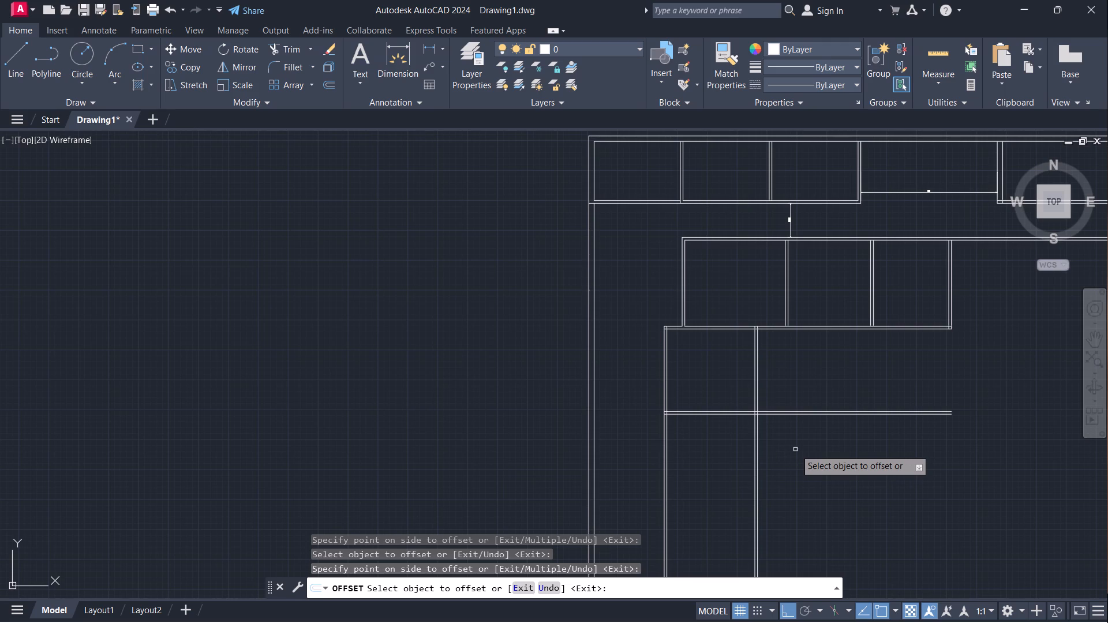
key(space)
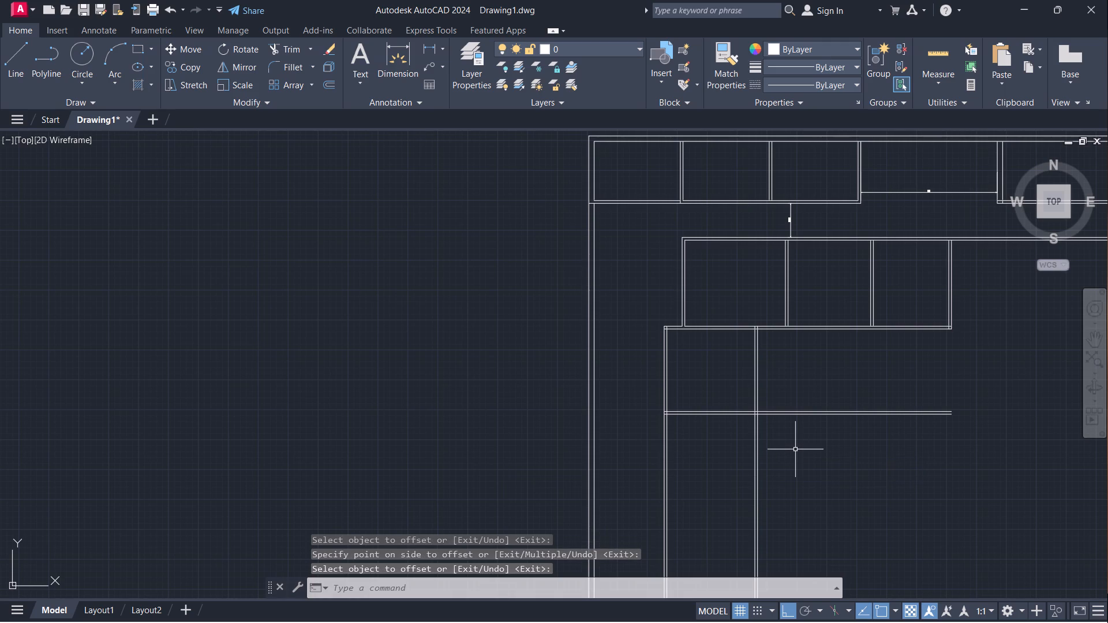
Trim the lower row's vertical partition where it meets the top wall, clearing the partition and wall lines inside the junction.
scroll(784, 302, up, 3)
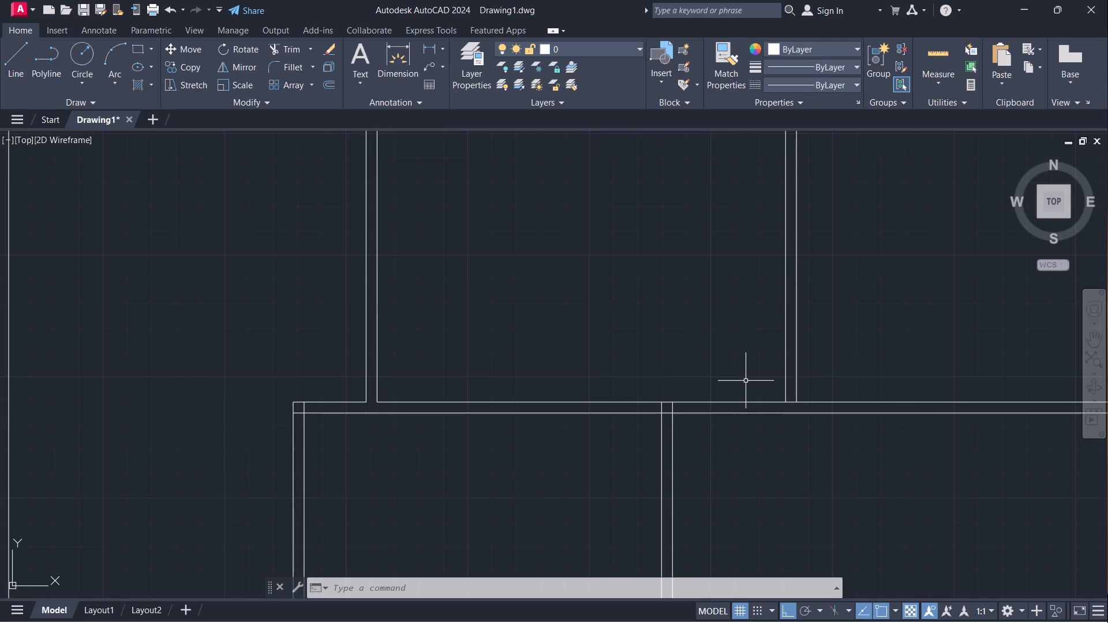
text(TR)
key(Return)
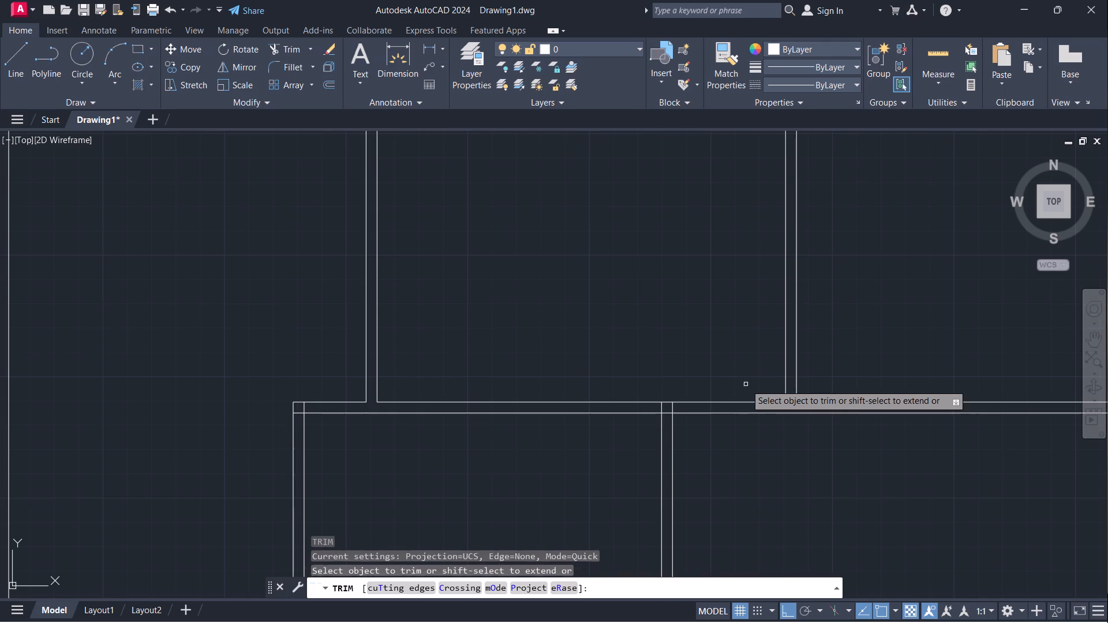
scroll(712, 411, up, 3)
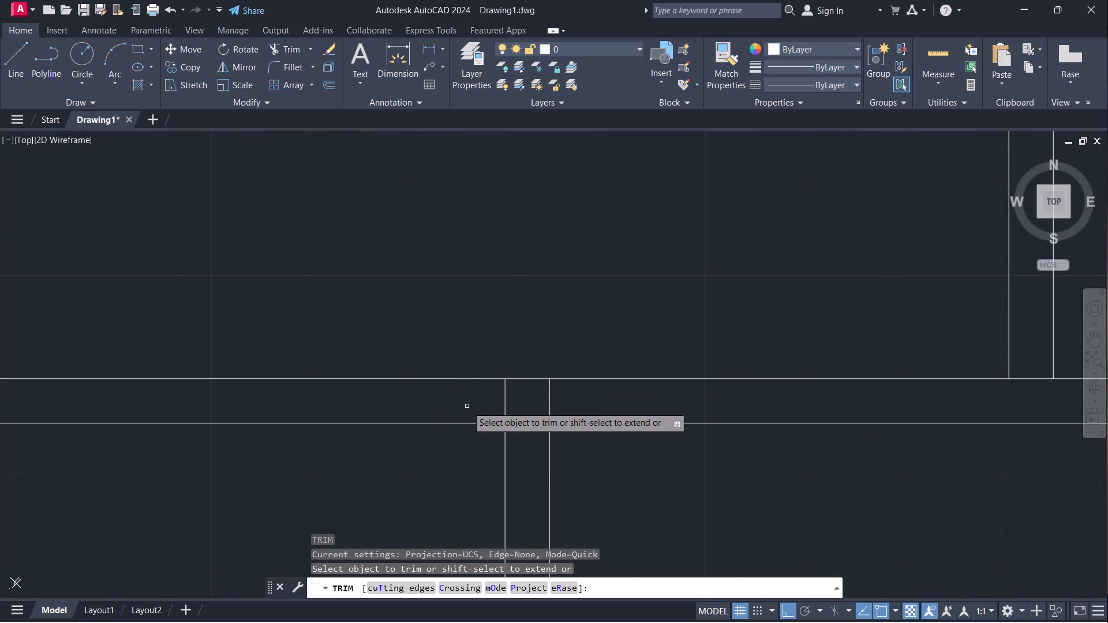
drag(471, 400, 592, 410)
drag(532, 408, 530, 414)
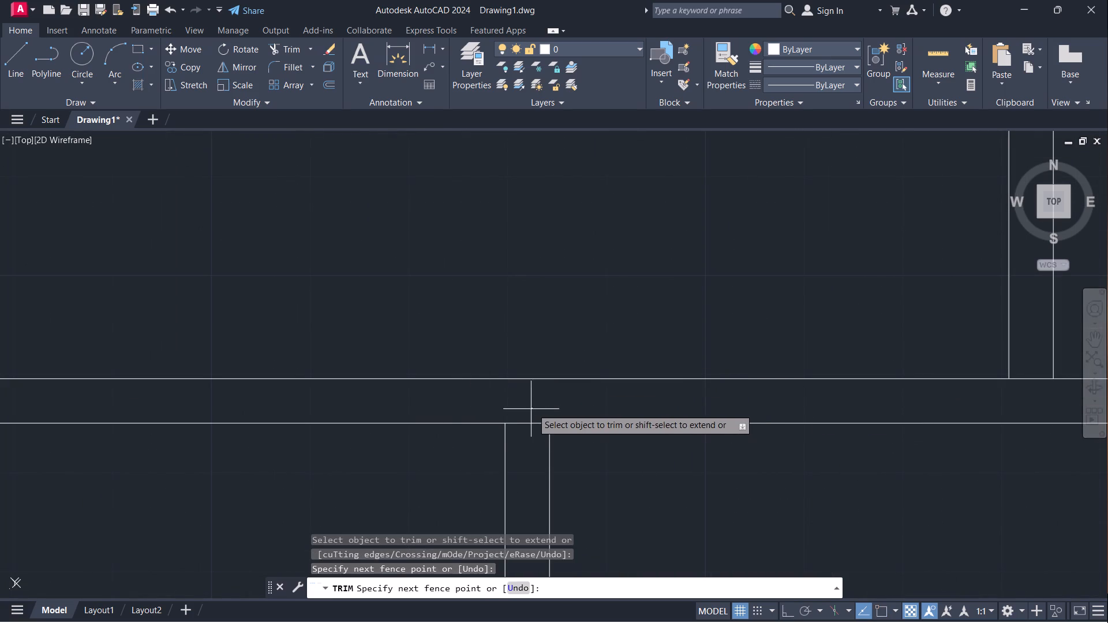
drag(530, 414, 527, 444)
Trim the overlapping inner wall lines at the lower row's top-left corner.
scroll(527, 446, down, 2)
middle_drag(508, 451, 963, 467)
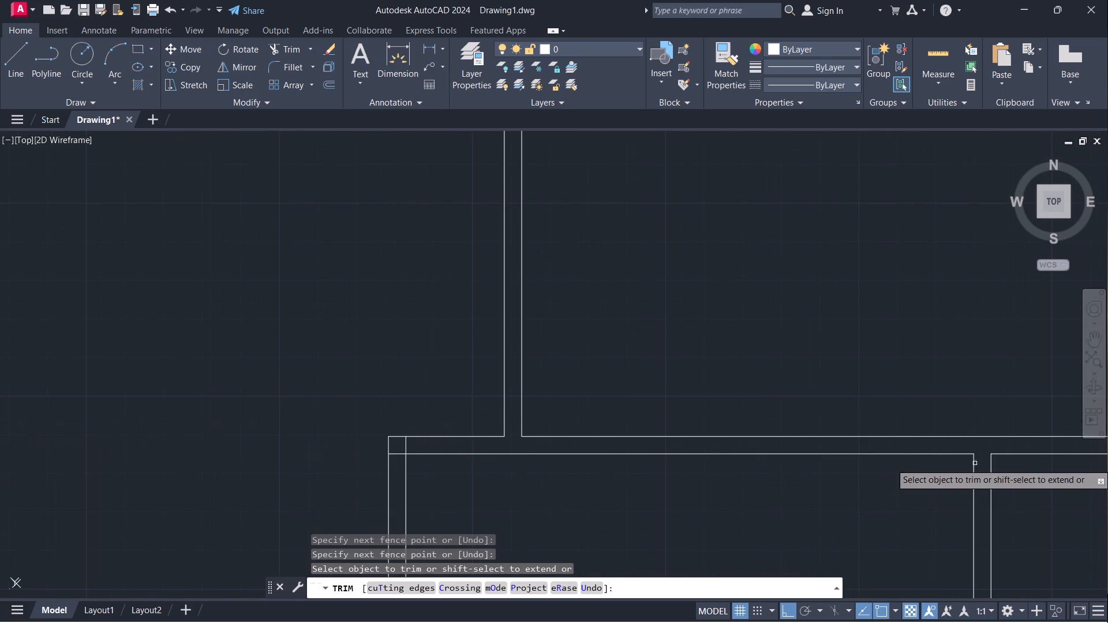
scroll(435, 424, up, 3)
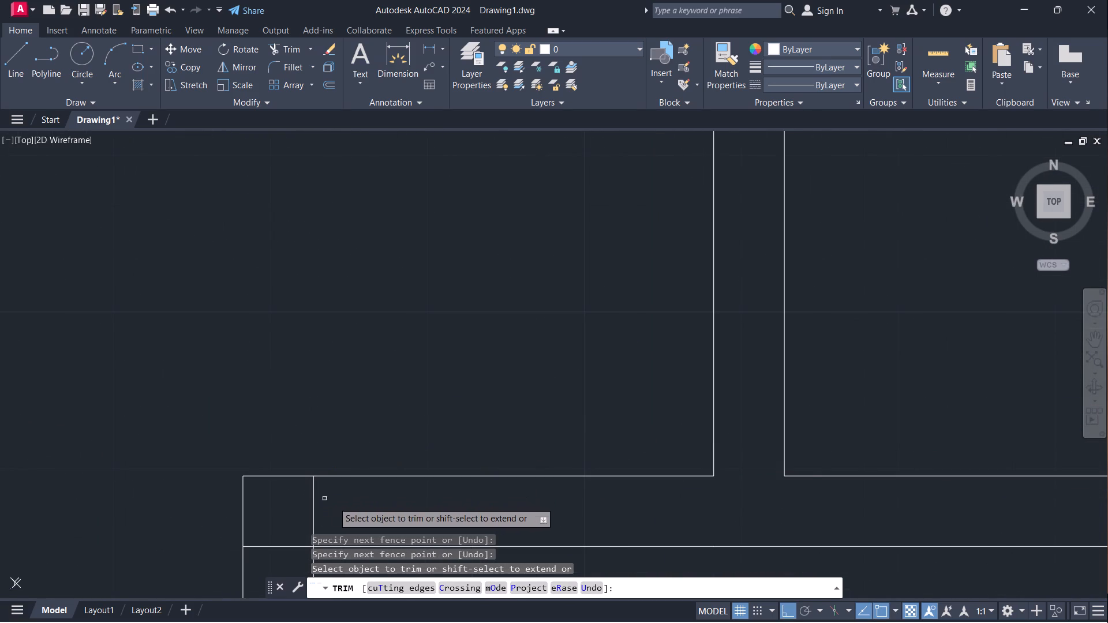
drag(337, 502, 267, 553)
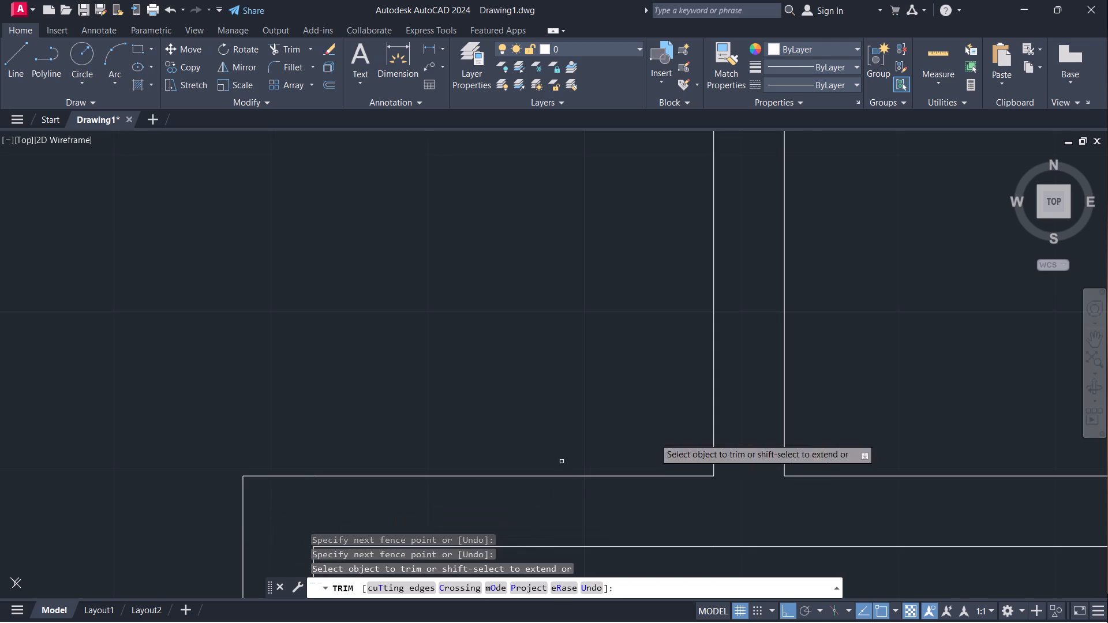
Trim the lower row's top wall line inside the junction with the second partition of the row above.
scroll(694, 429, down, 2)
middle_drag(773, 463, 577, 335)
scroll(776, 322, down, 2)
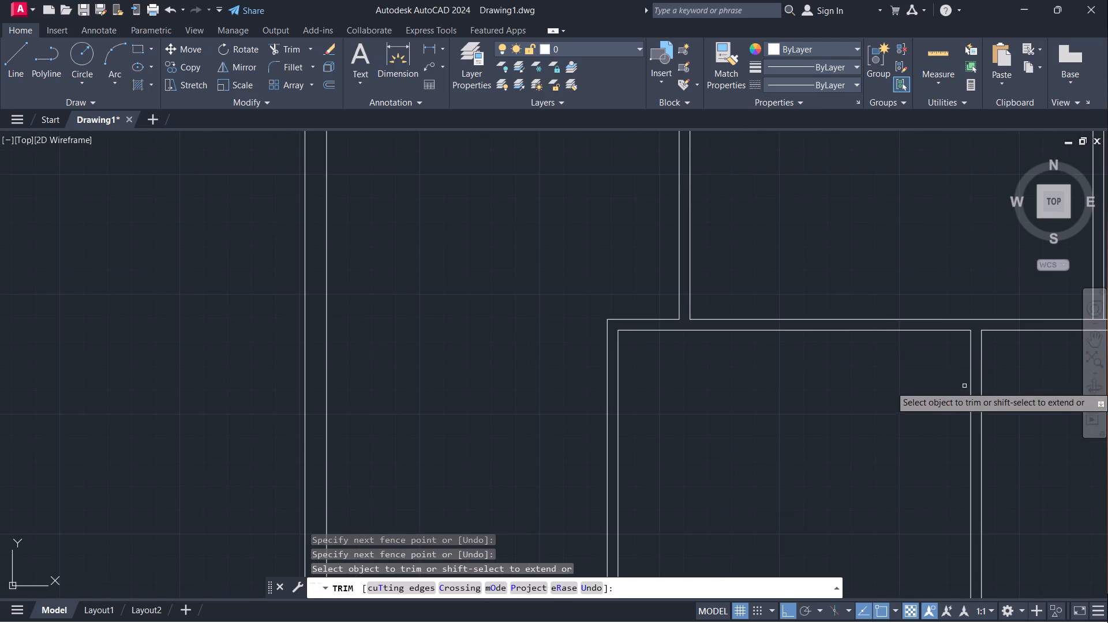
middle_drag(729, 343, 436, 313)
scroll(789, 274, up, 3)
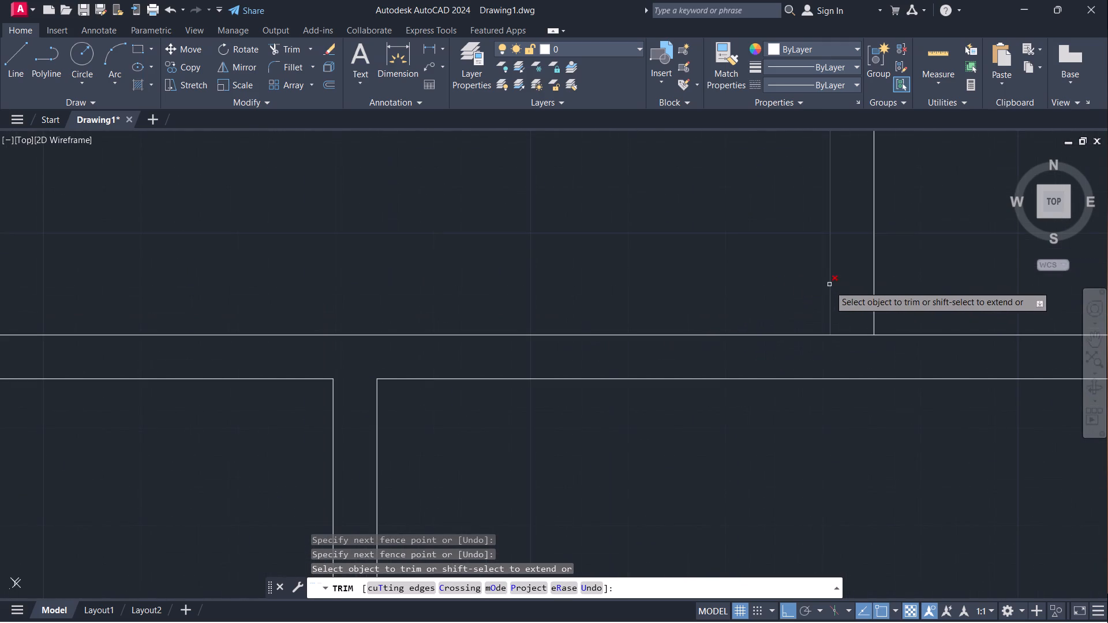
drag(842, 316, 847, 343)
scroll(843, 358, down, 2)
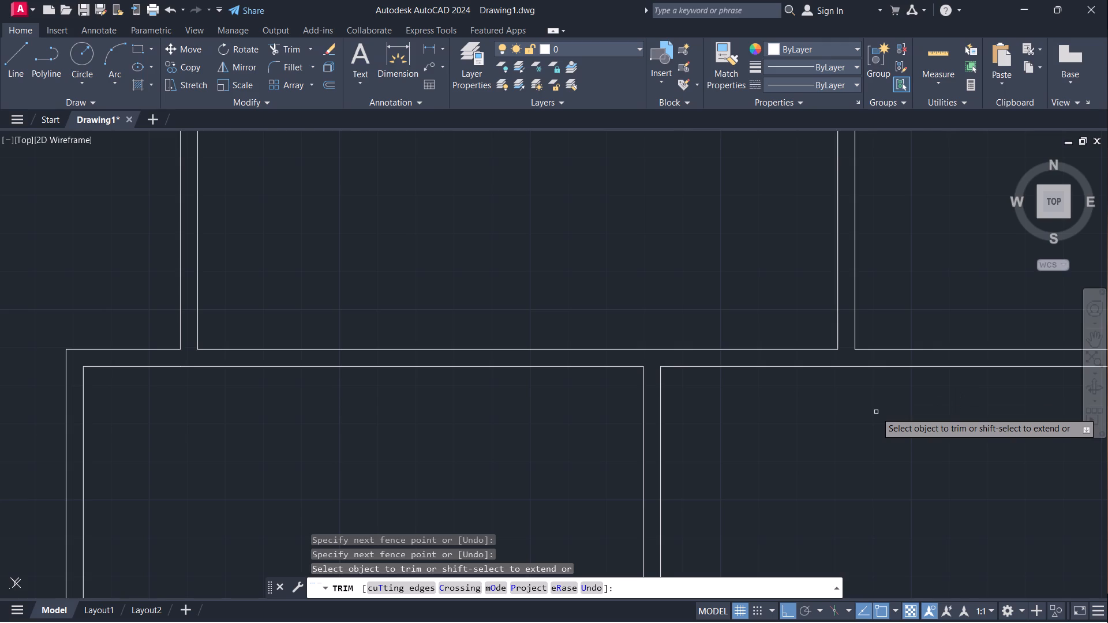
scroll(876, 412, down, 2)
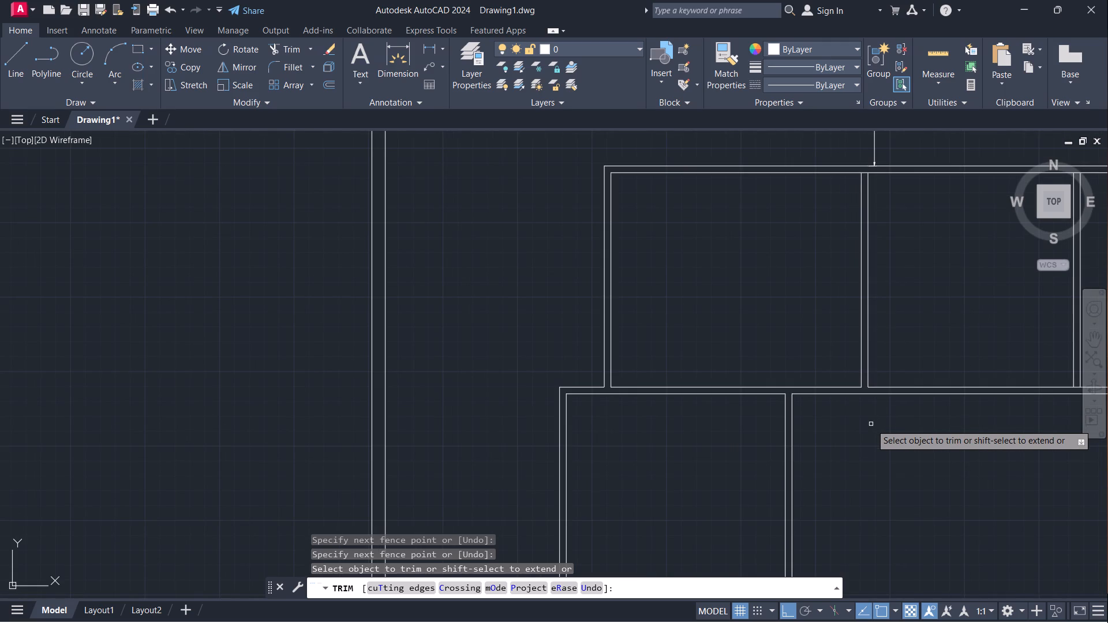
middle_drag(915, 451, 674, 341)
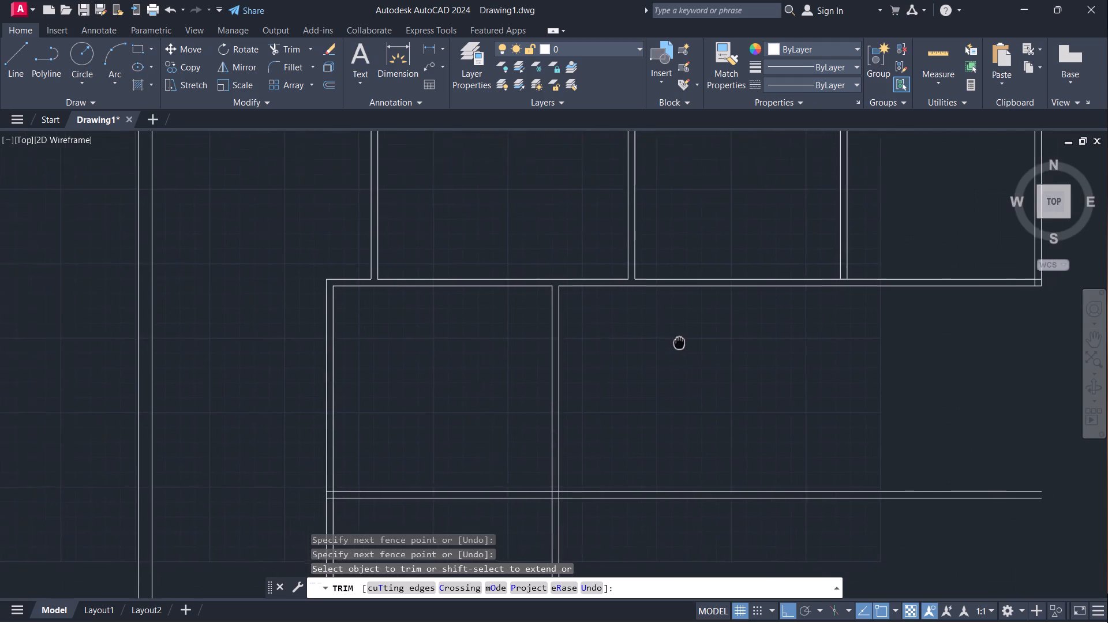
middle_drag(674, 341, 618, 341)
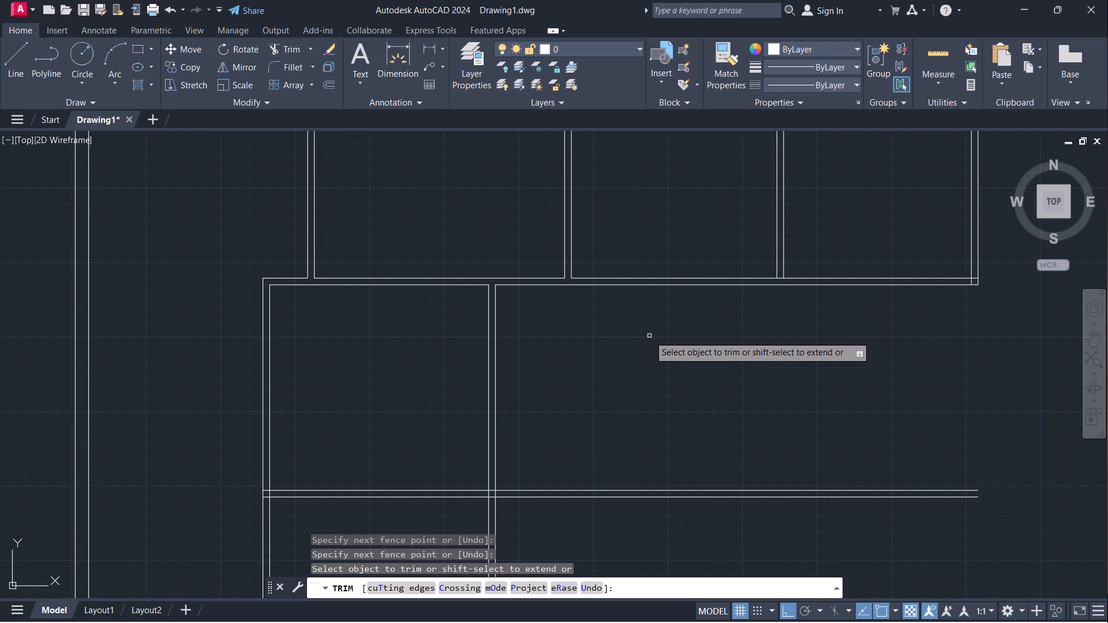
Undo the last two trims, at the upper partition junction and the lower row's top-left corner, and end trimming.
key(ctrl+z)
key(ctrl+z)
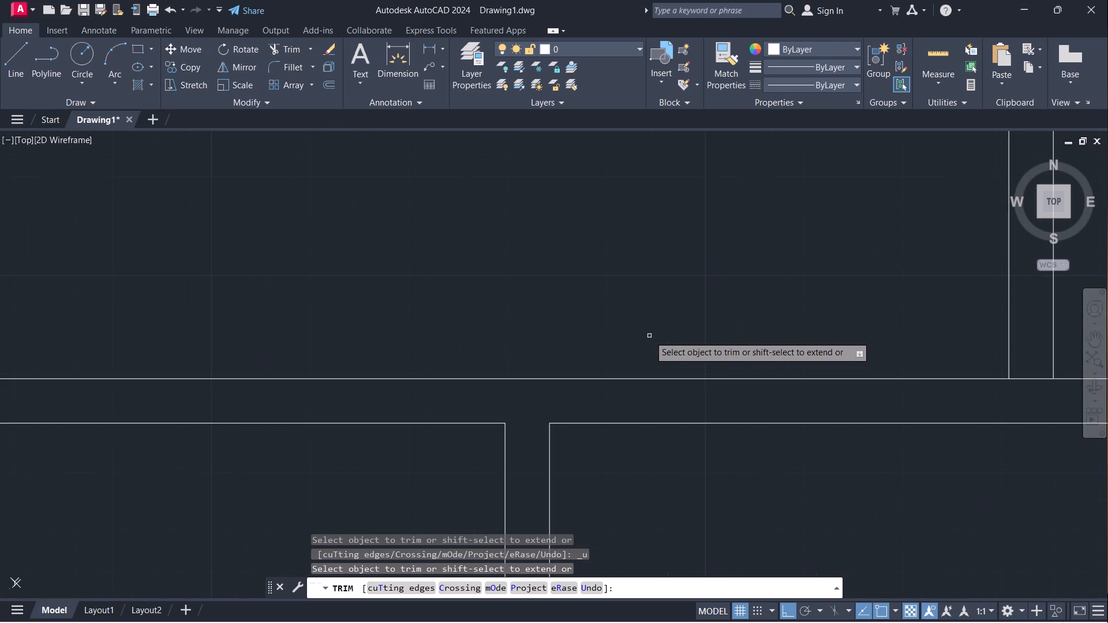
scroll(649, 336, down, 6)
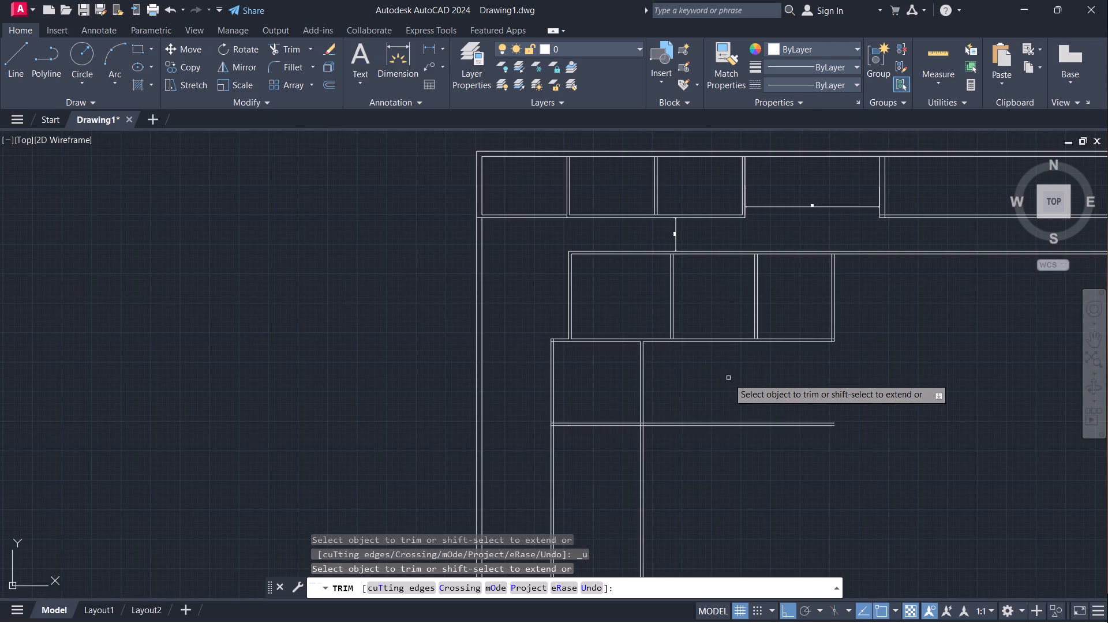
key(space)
Offset the right face of the lower row's vertical partition 15'9" to the right.
scroll(688, 375, up, 2)
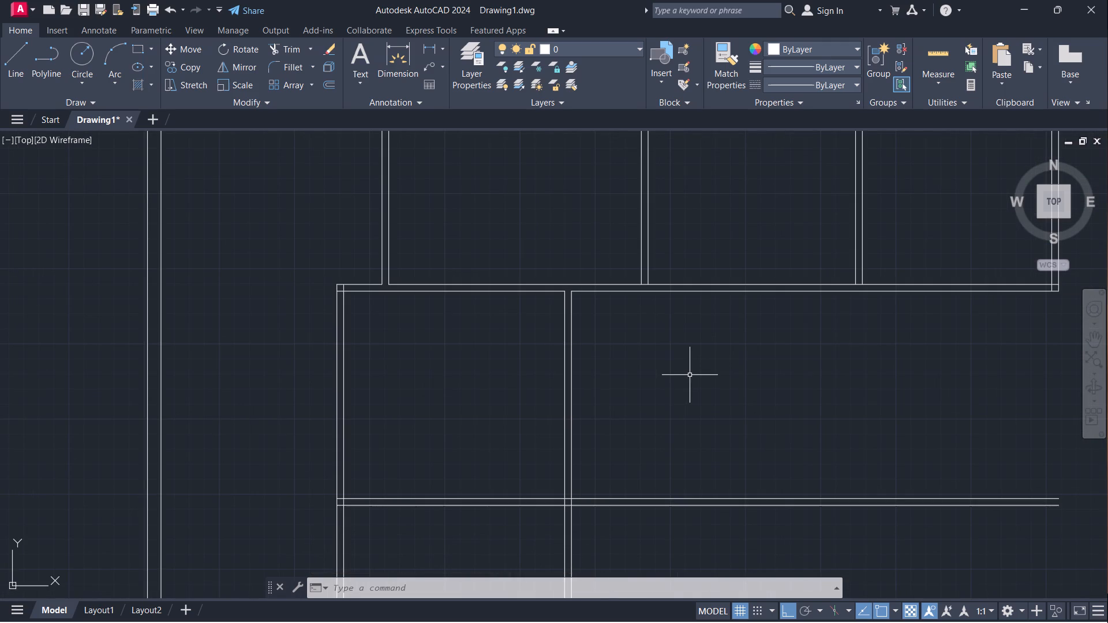
key(o)
key(Return)
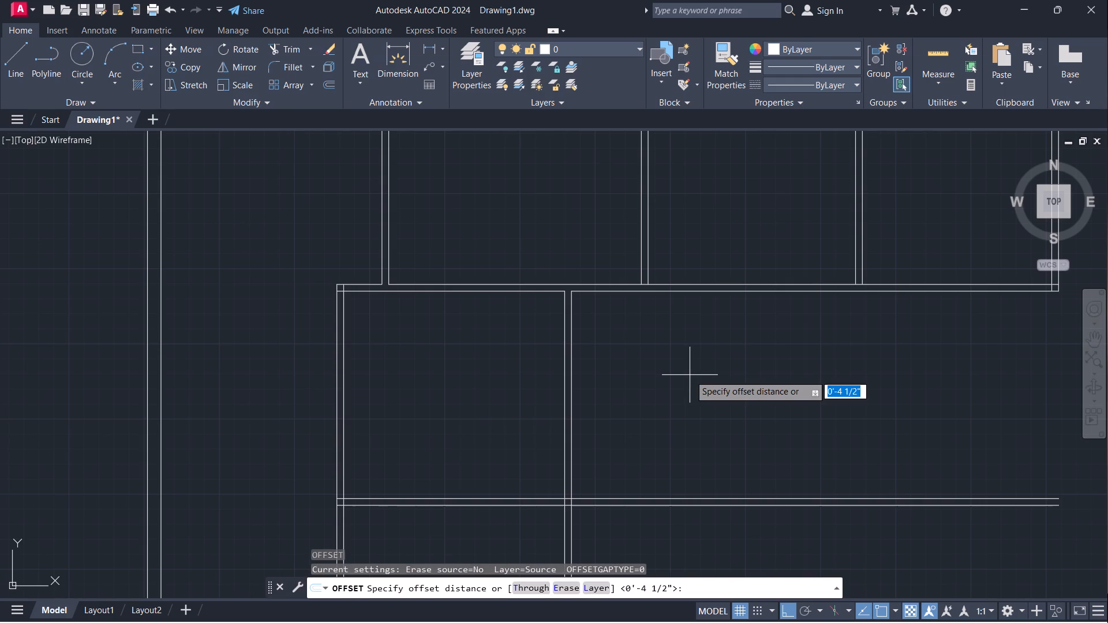
text(15)
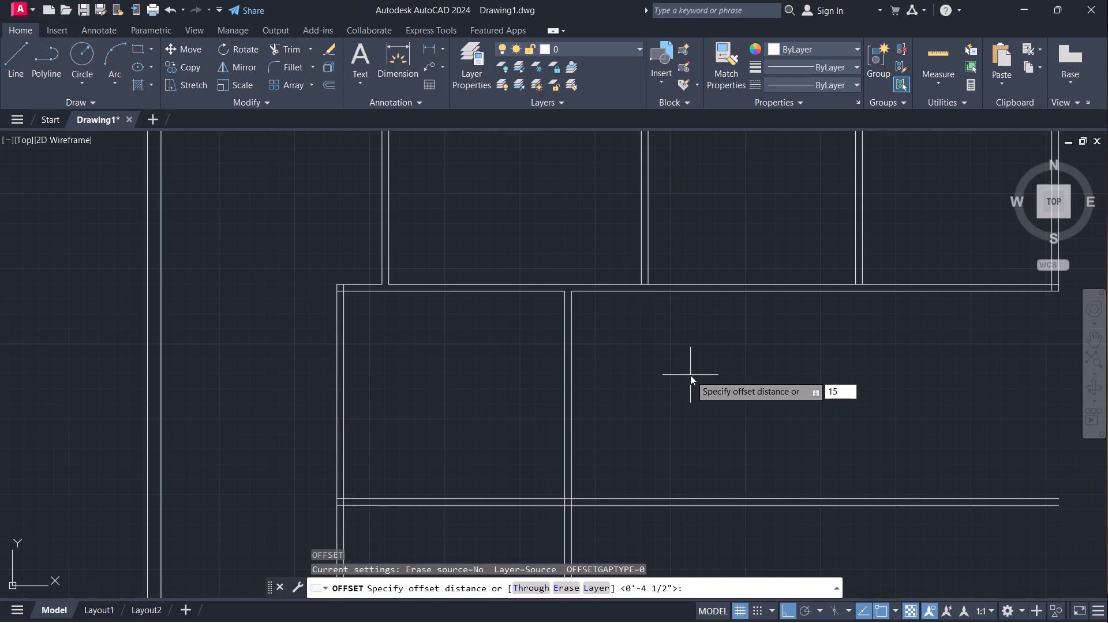
key(semicolon)
key(BackSpace)
key(apostrophe)
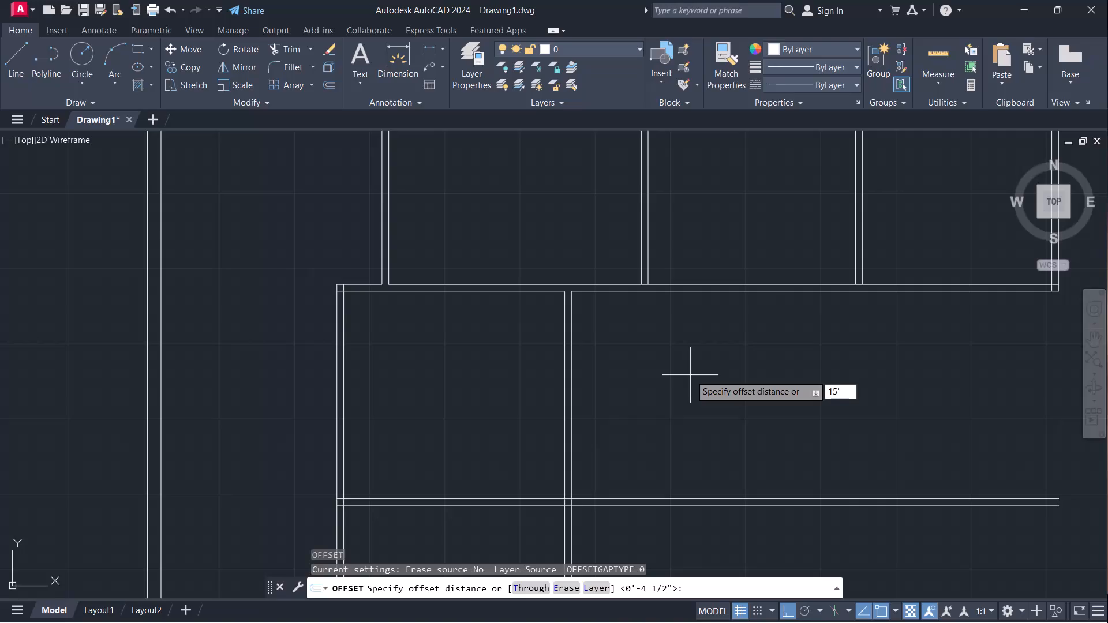
text(8")
scroll(674, 363, up, 1)
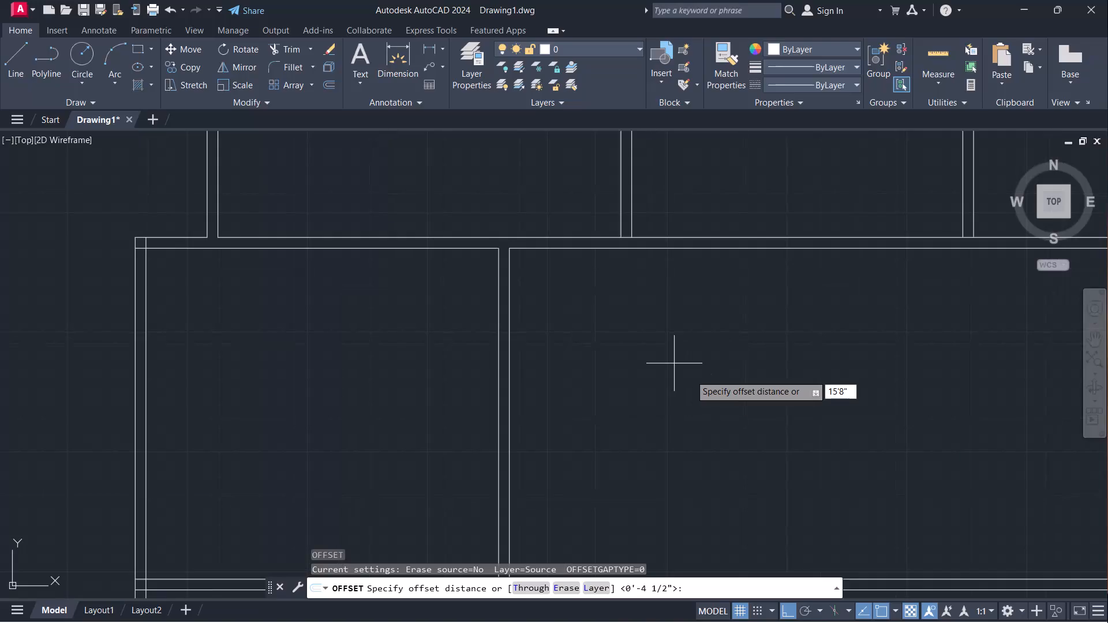
key(BackSpace)
key(BackSpace)
text(9")
key(Return)
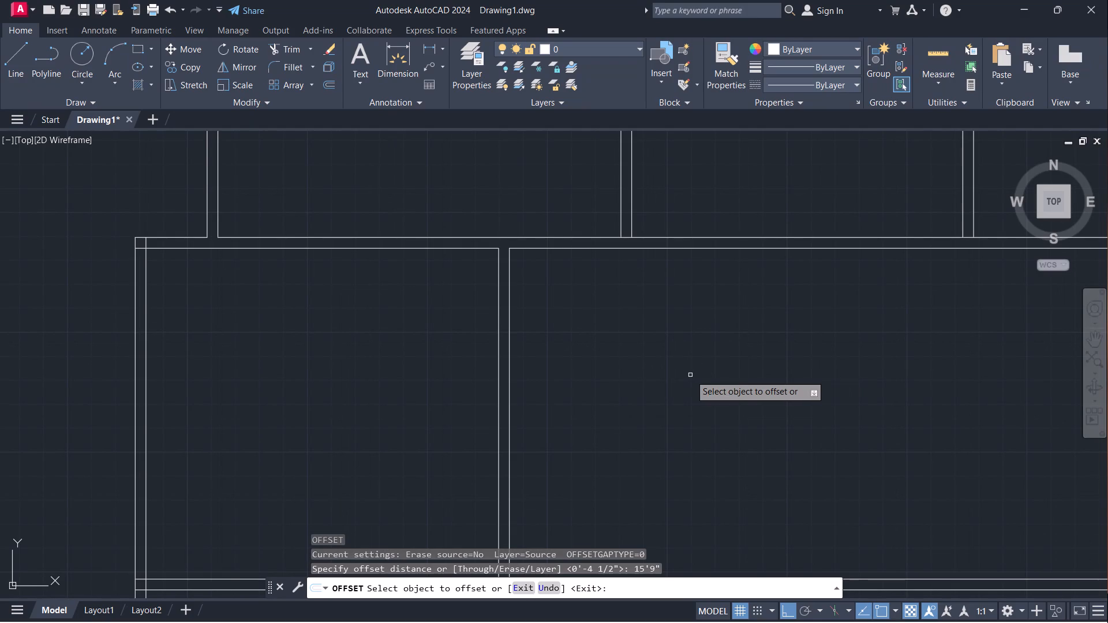
click(508, 332)
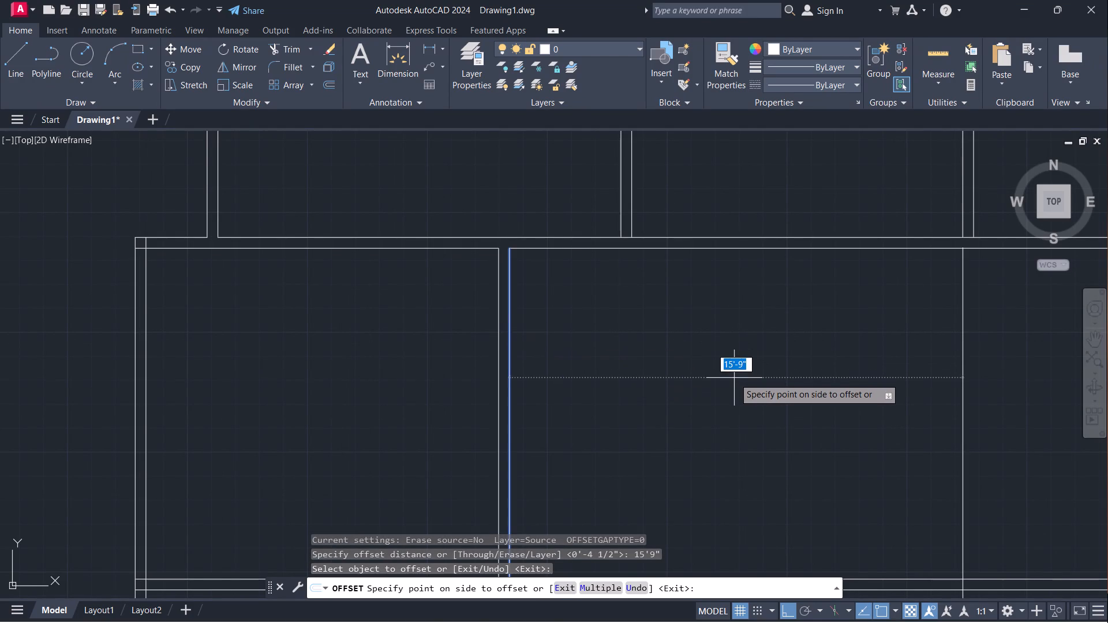
click(734, 378)
key(space)
Offset the new vertical line 4.5" to the right to give the second partition its other face.
key(space)
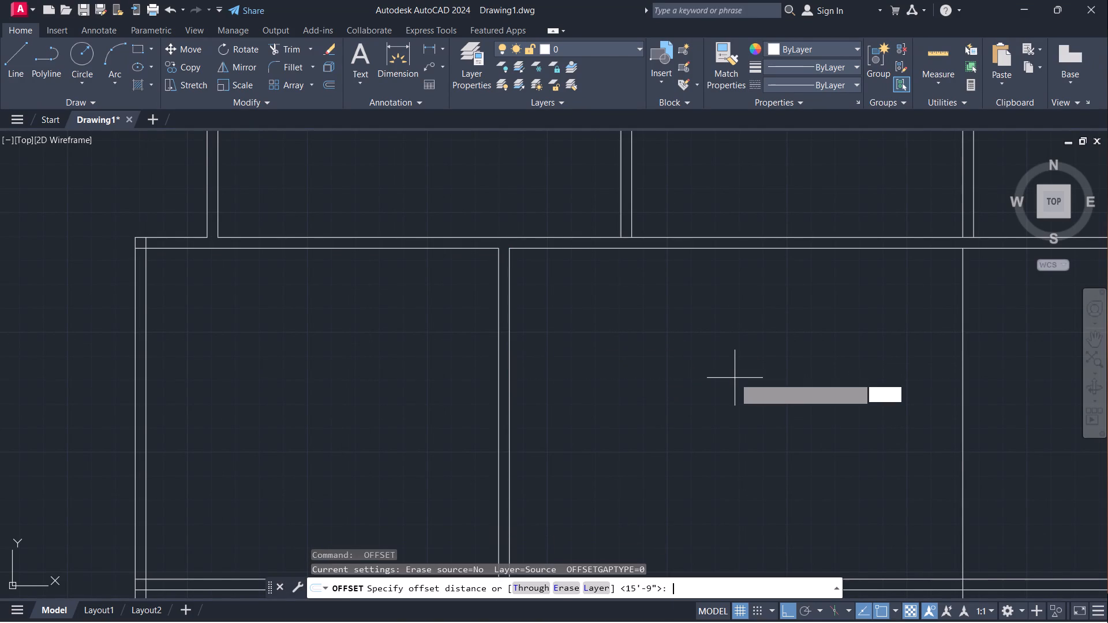
key(4)
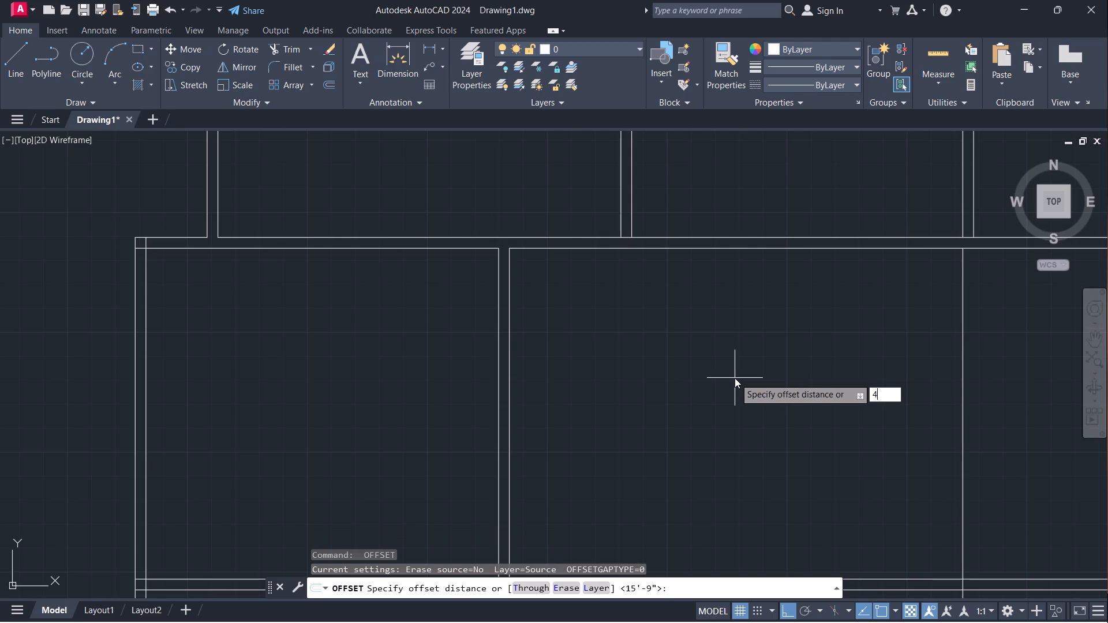
text(.5)
key(shift+quotedbl)
key(Return)
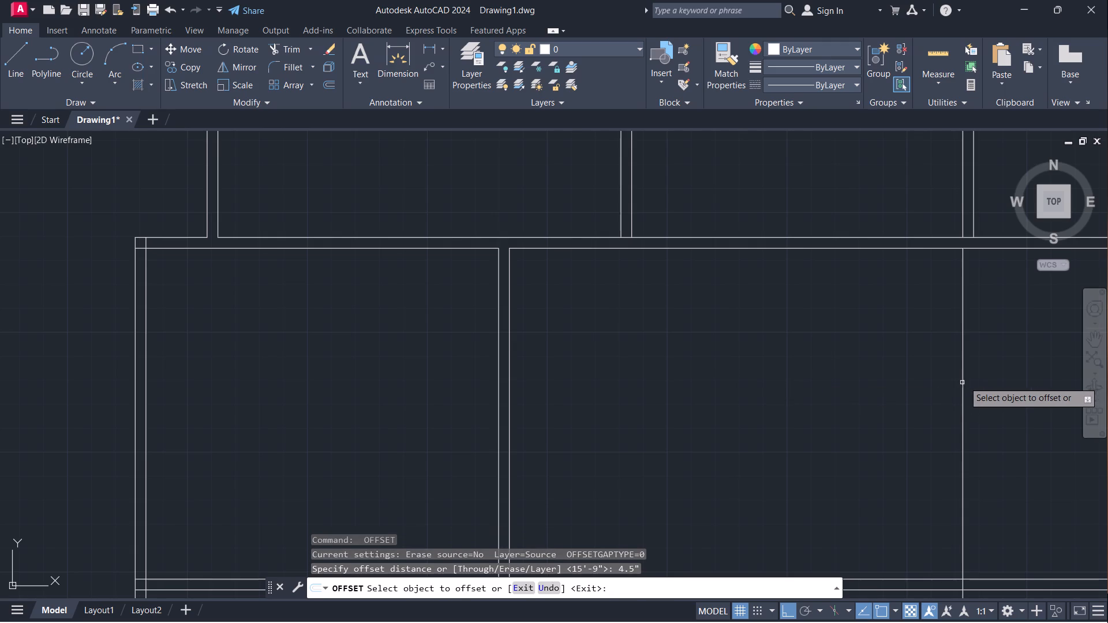
click(964, 380)
click(1043, 389)
scroll(921, 420, down, 2)
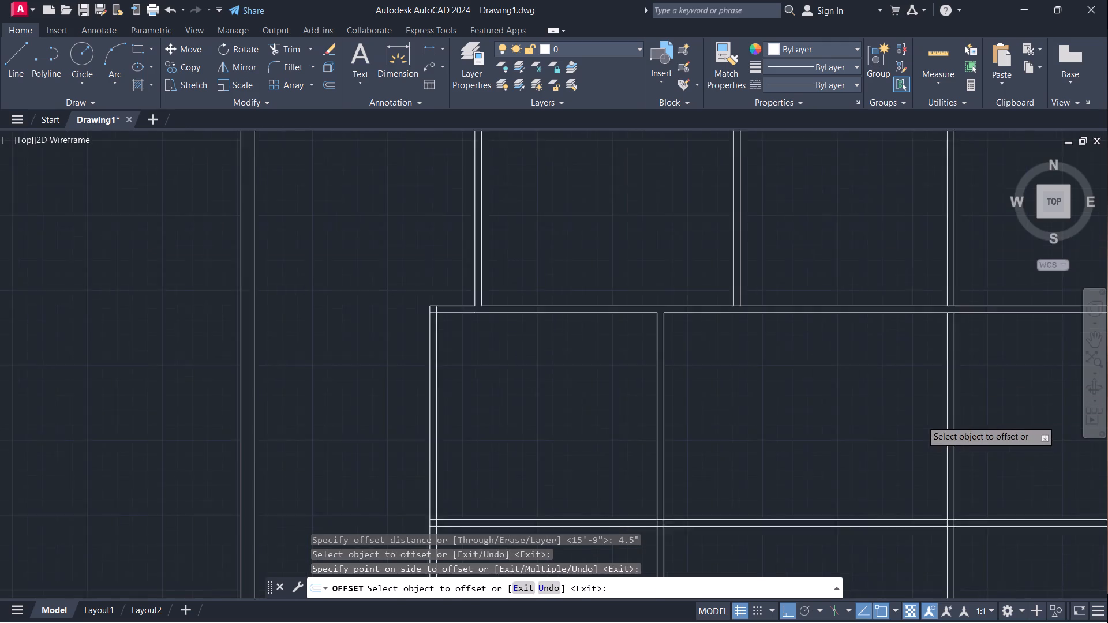
middle_drag(867, 474, 862, 391)
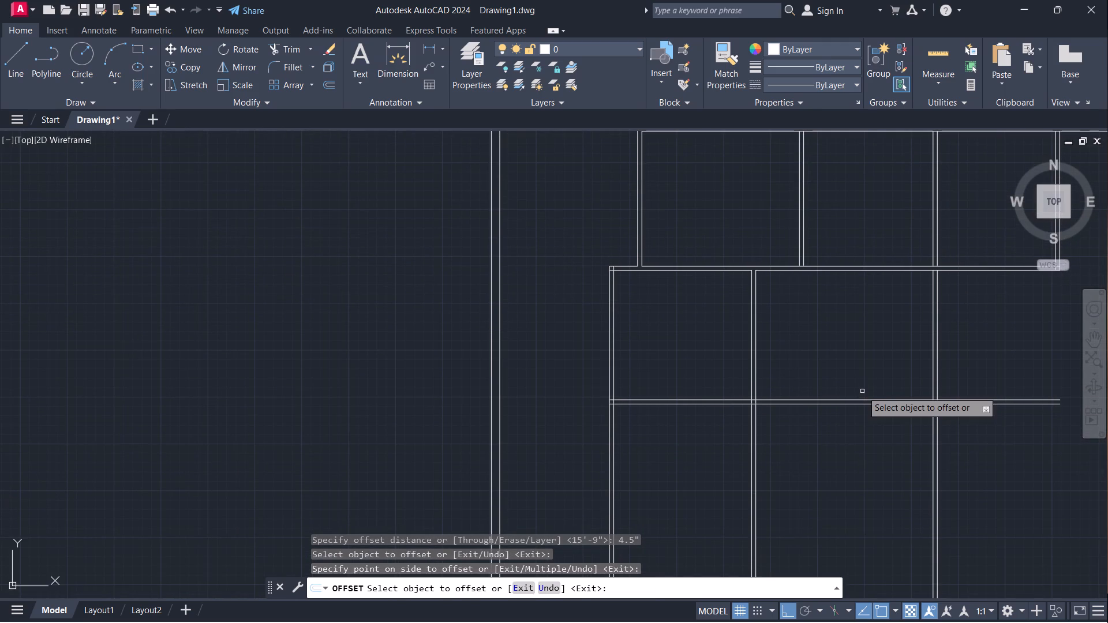
scroll(874, 381, up, 1)
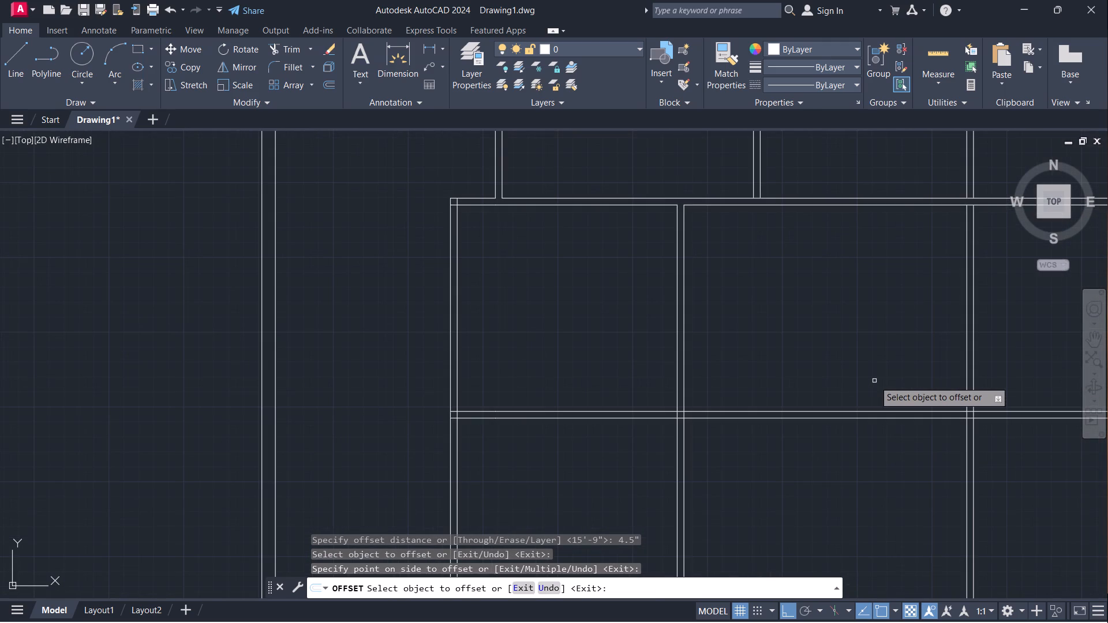
key(space)
Trim away both bottom wall lines of the lower row between the two partitions, inside the new partition, and beyond it.
text(TR)
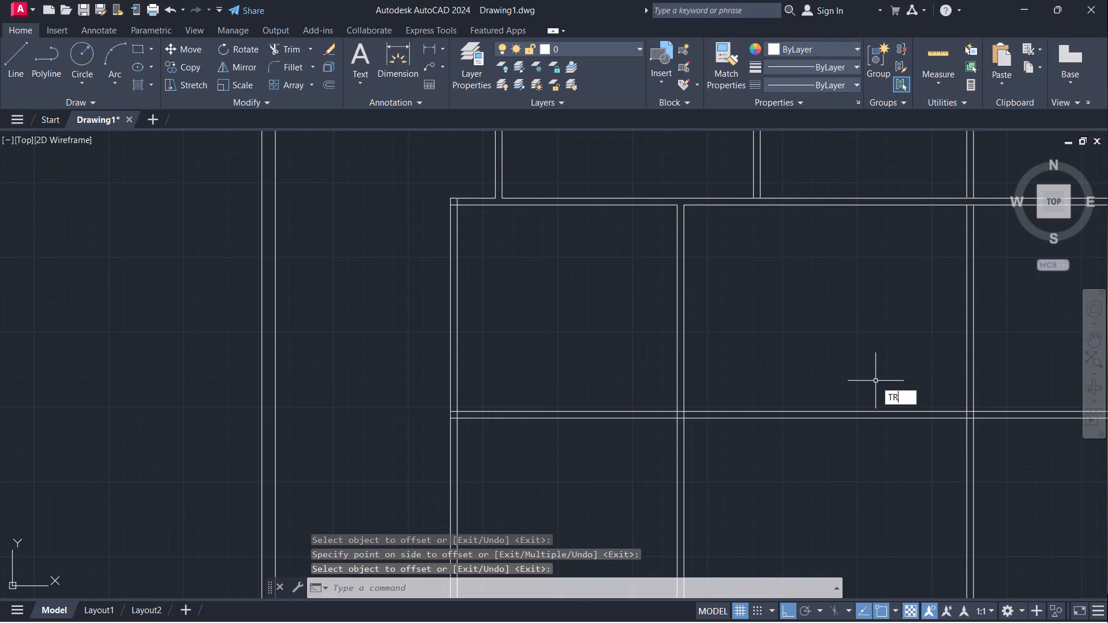
key(Return)
drag(875, 381, 851, 487)
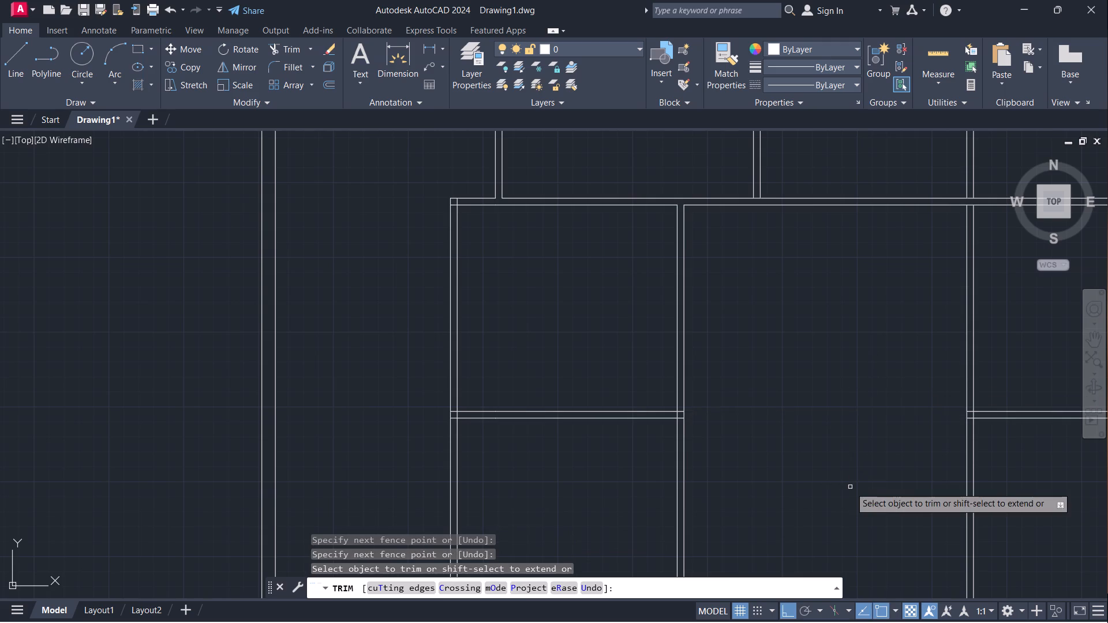
scroll(995, 404, up, 2)
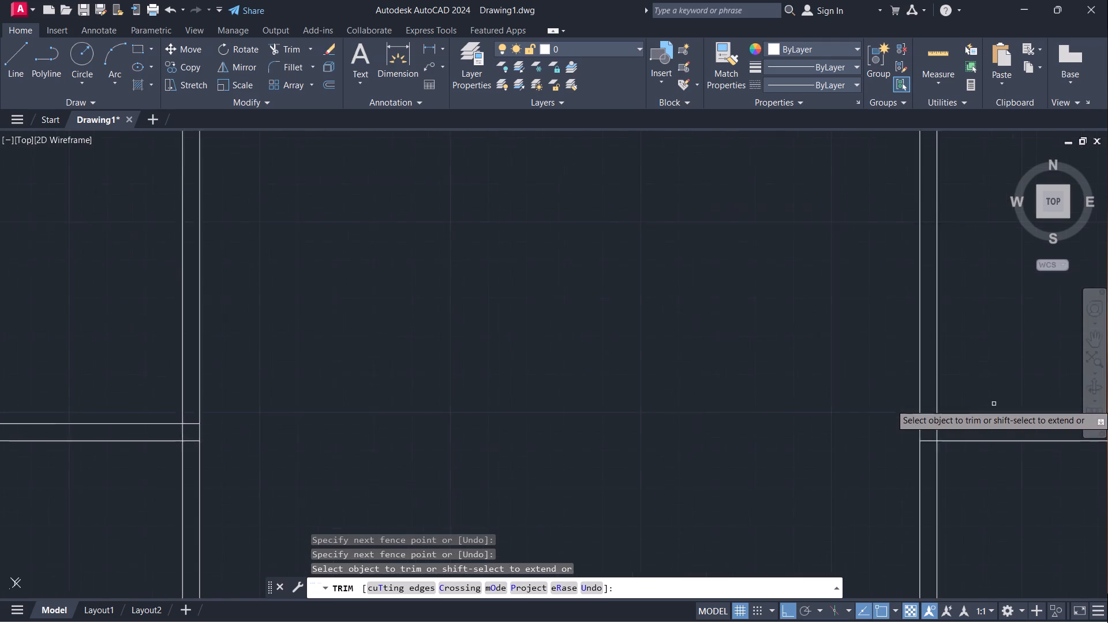
scroll(994, 404, up, 1)
drag(888, 417, 878, 441)
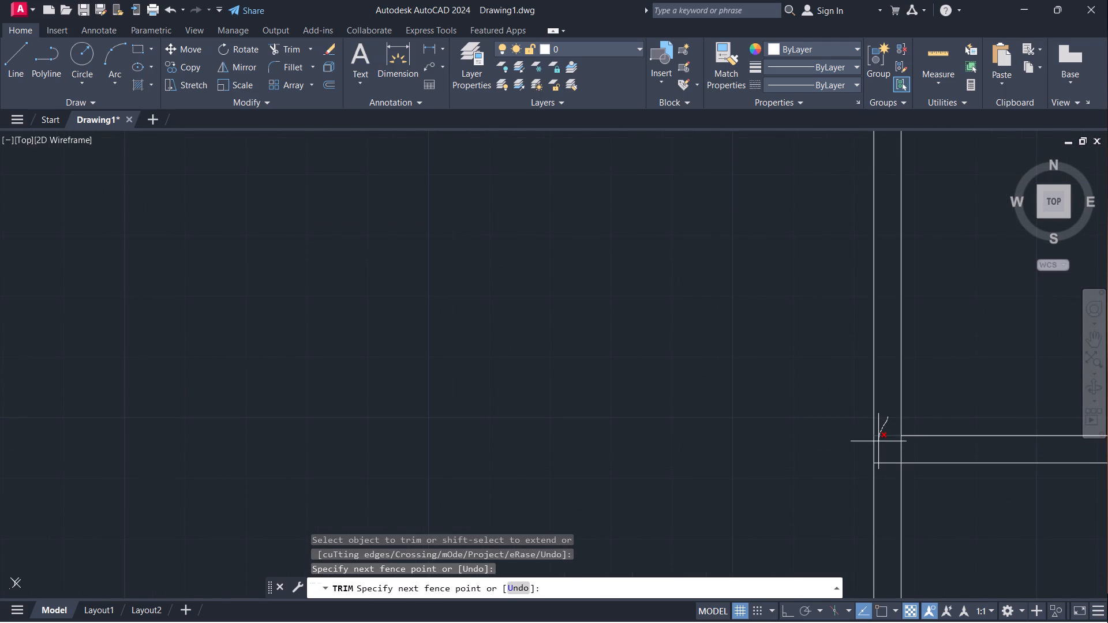
drag(878, 441, 883, 480)
drag(983, 409, 999, 490)
scroll(990, 482, down, 2)
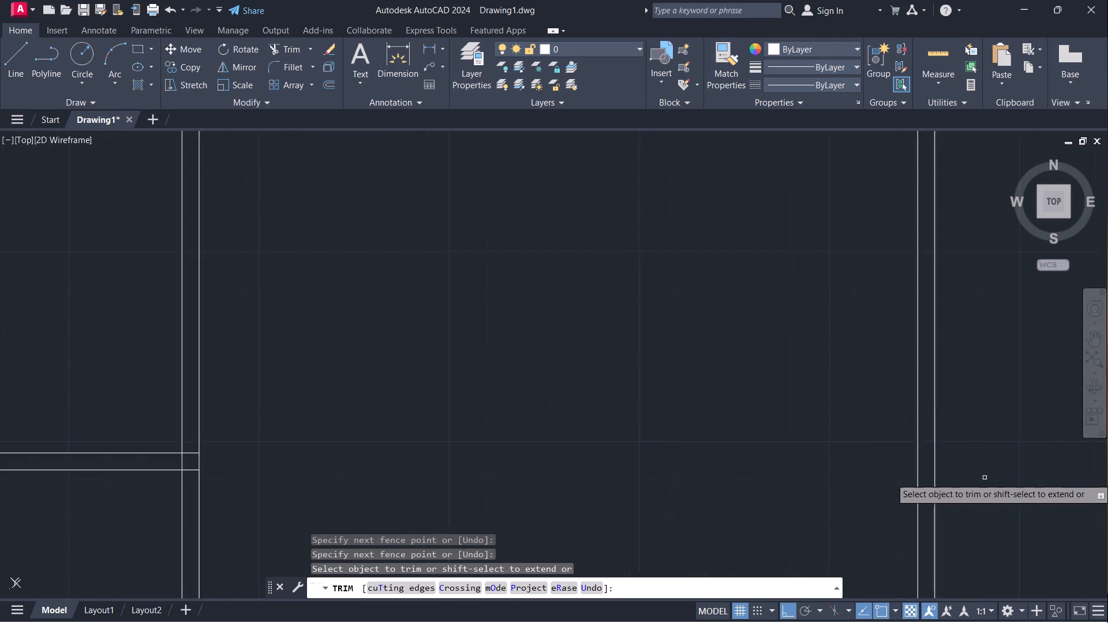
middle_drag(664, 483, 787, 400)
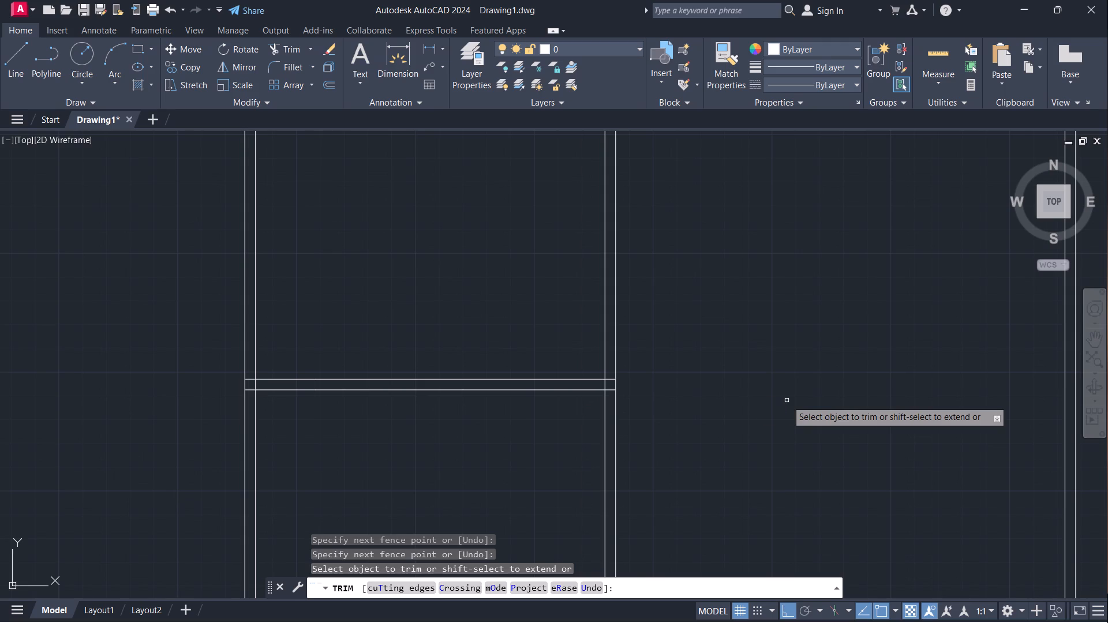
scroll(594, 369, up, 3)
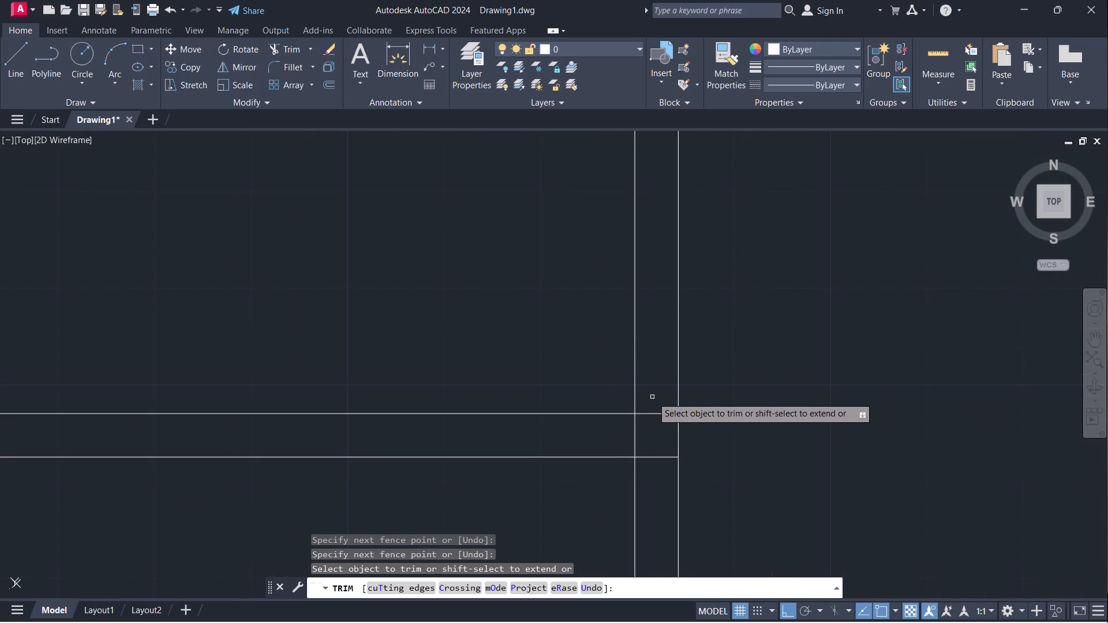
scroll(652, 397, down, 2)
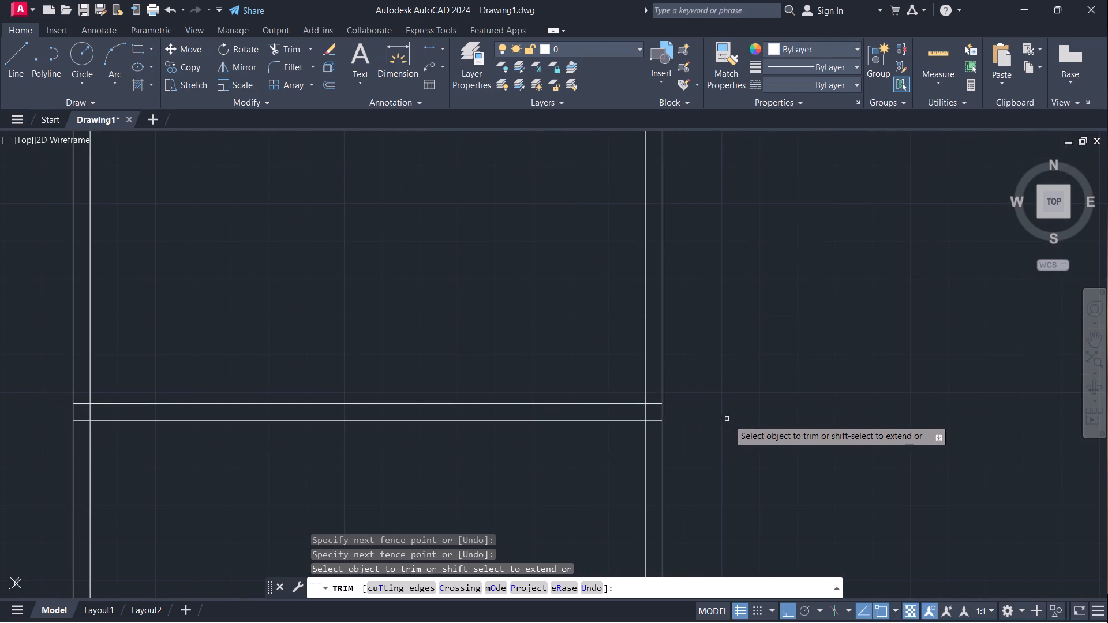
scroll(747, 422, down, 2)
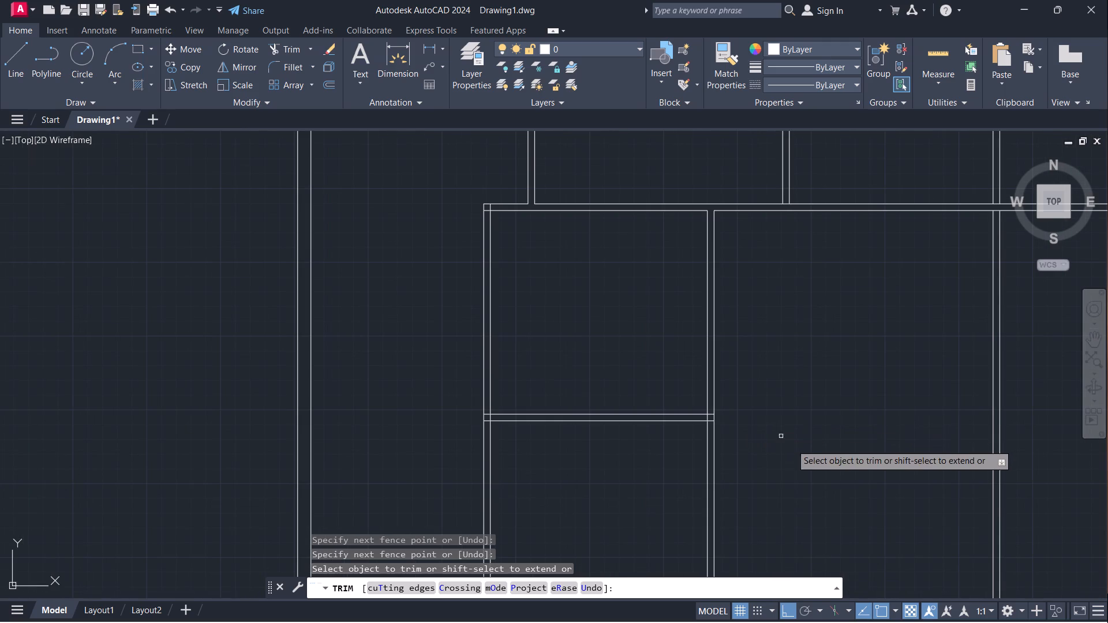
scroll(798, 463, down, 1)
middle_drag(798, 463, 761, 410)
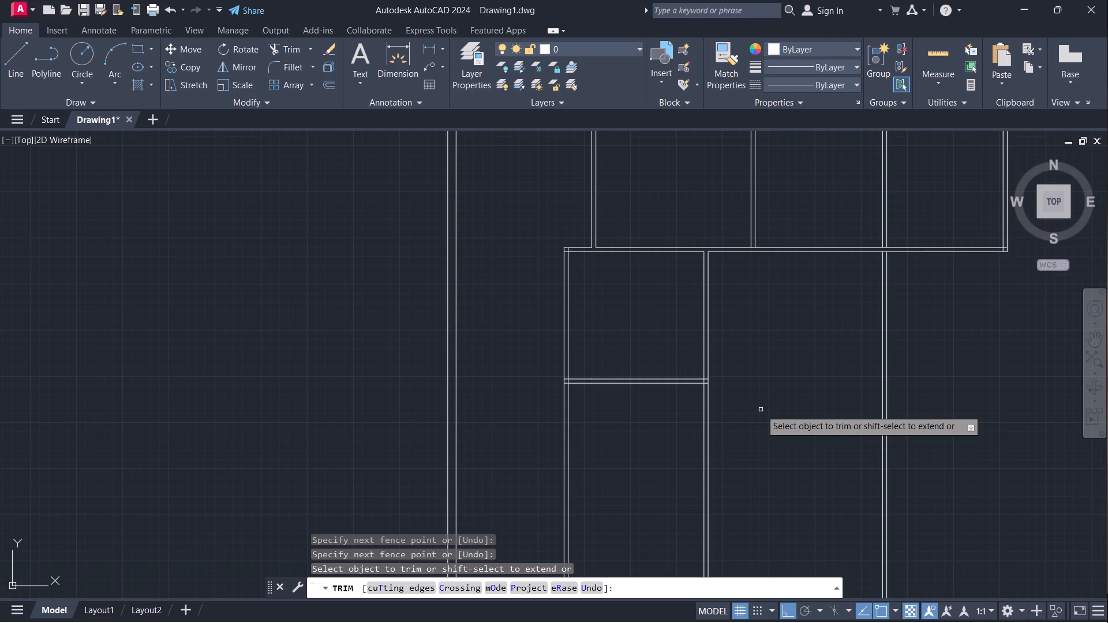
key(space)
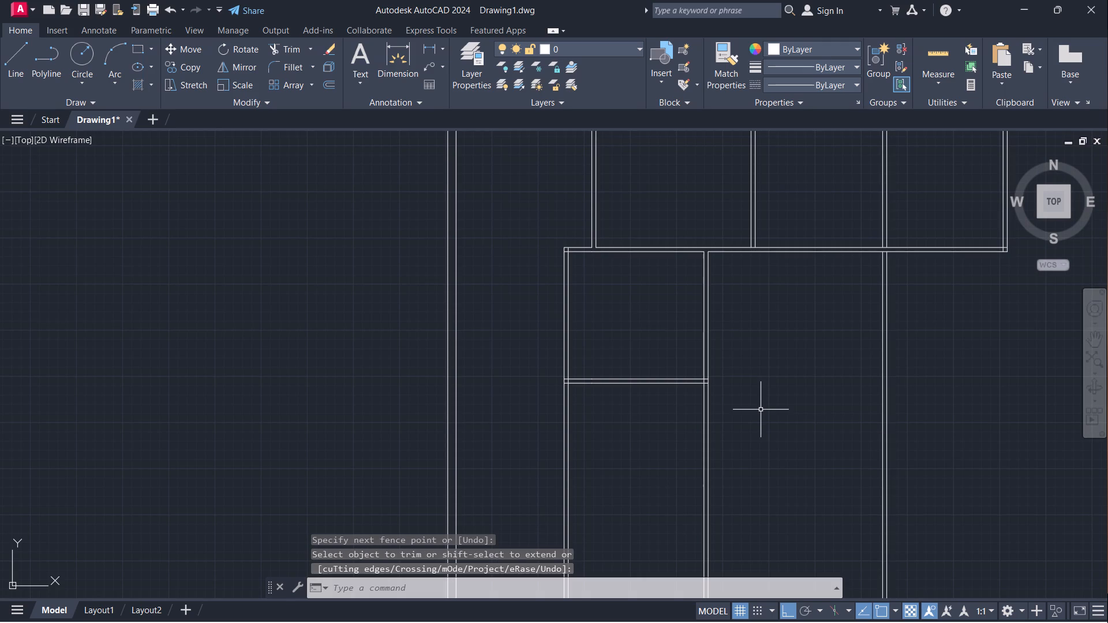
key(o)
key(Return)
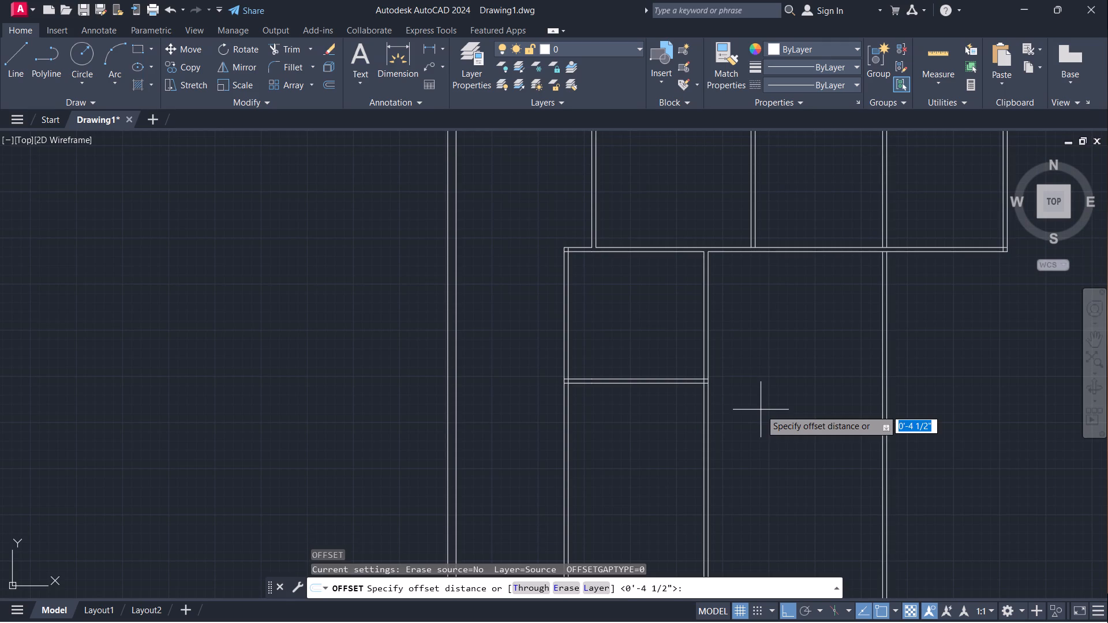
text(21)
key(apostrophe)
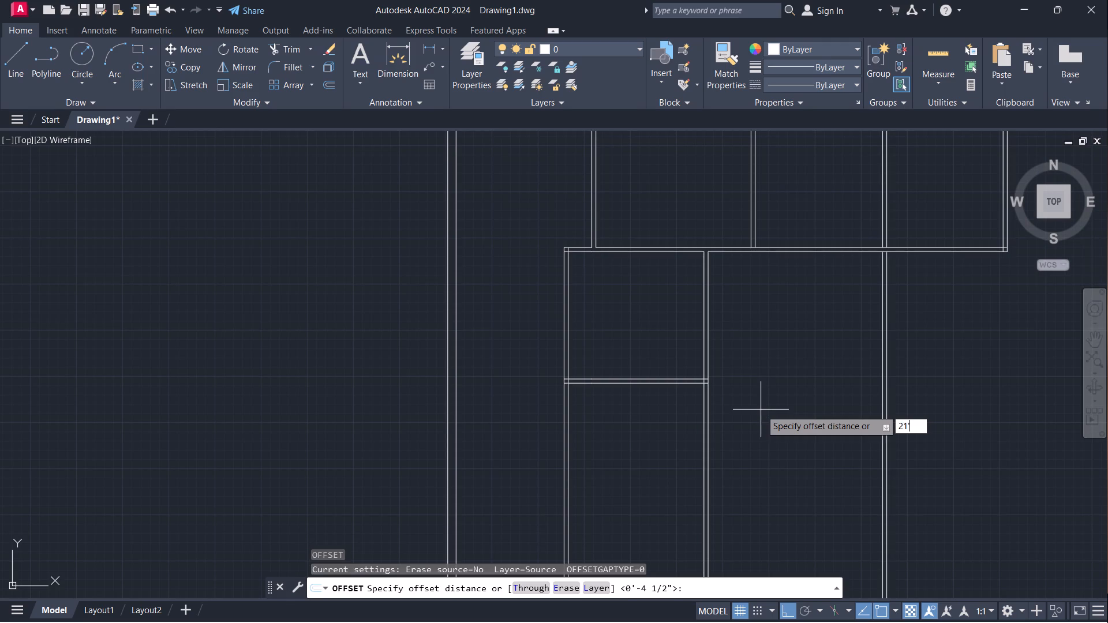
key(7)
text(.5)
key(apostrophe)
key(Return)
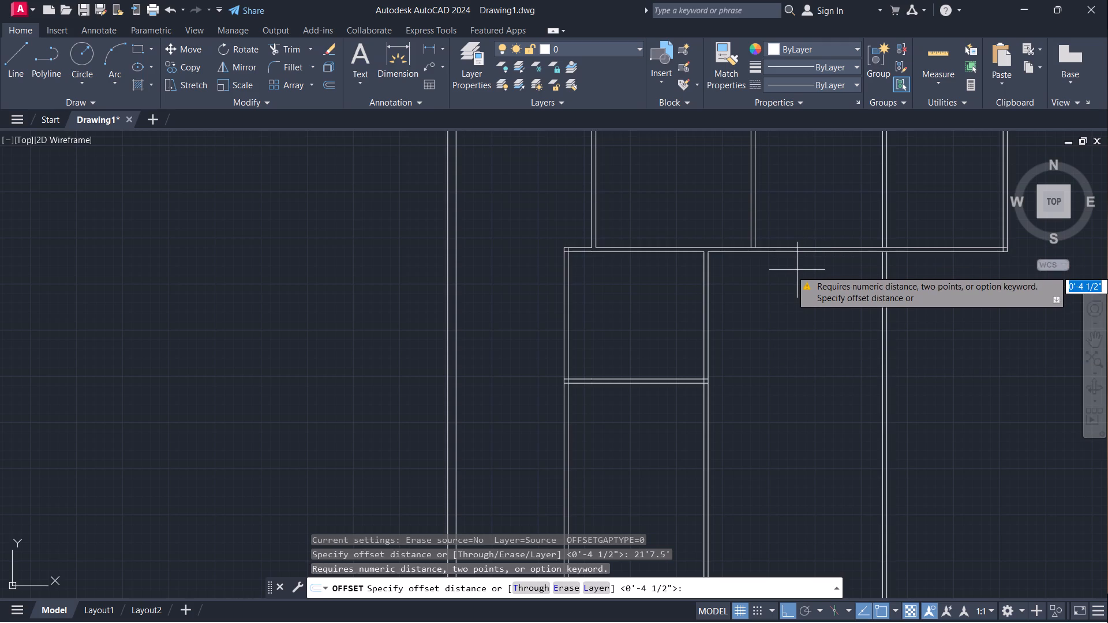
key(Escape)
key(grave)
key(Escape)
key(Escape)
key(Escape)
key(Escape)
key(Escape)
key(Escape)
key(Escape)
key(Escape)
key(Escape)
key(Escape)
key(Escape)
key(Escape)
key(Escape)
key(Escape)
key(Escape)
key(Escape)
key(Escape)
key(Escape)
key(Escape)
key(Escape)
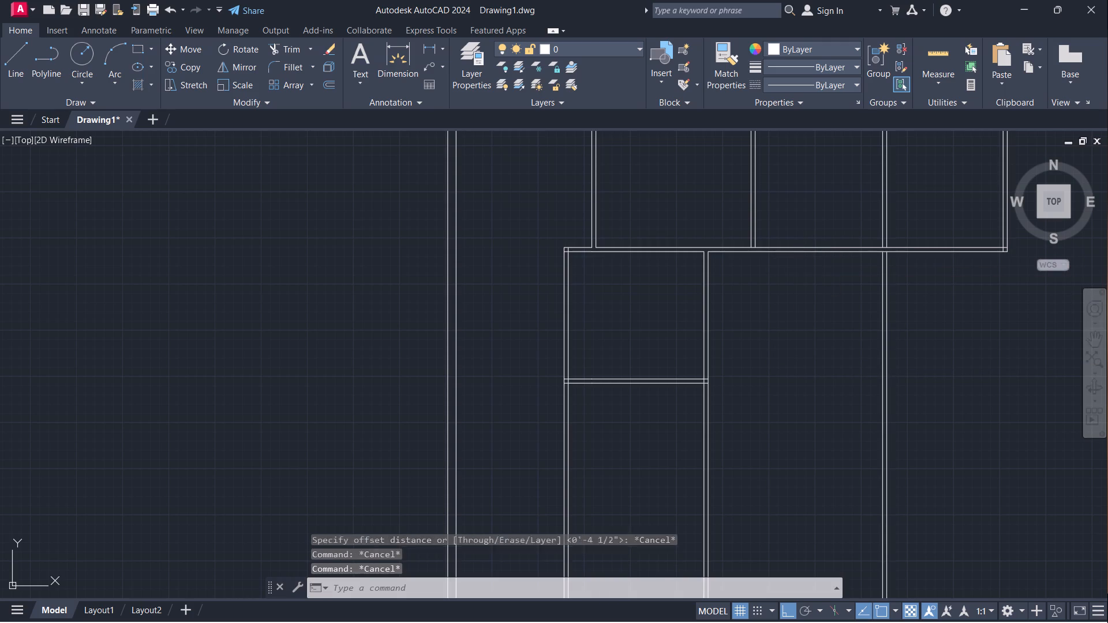
Offset the lower line of the wall above the 15'9" wide room 21'7.5" downward.
key(o)
key(Return)
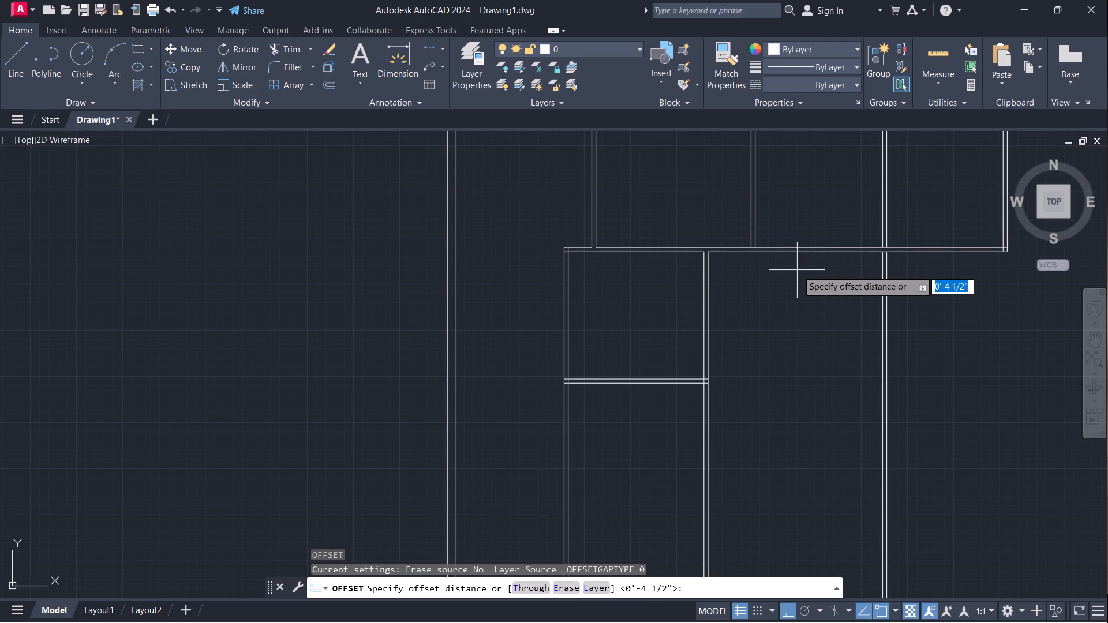
text(21)
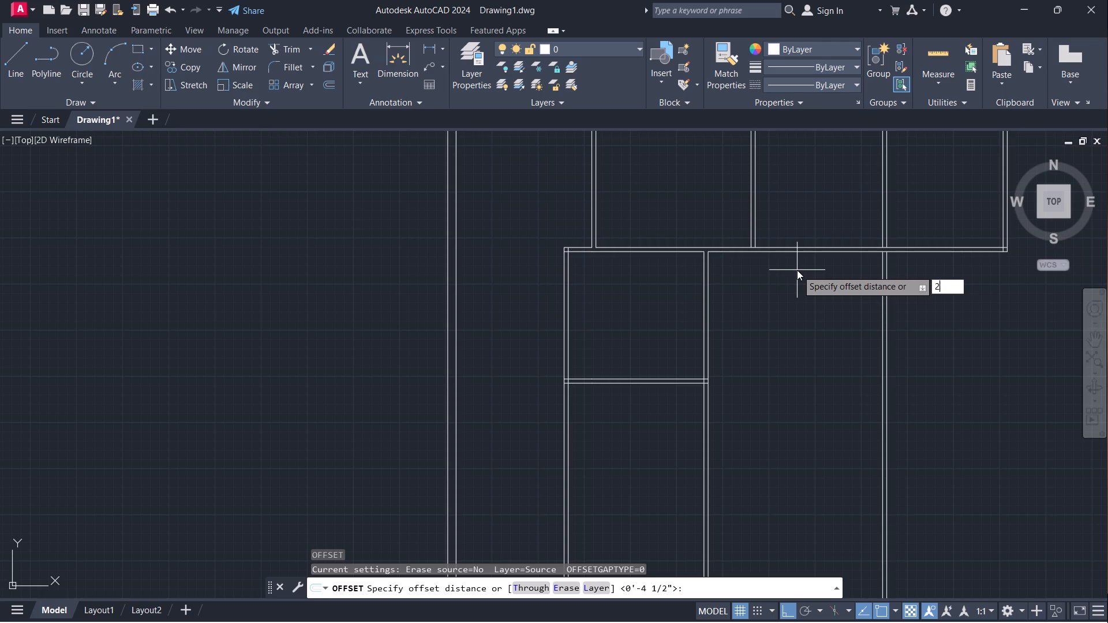
key(apostrophe)
text(7.)
key(5)
key(shift+quotedbl)
key(Return)
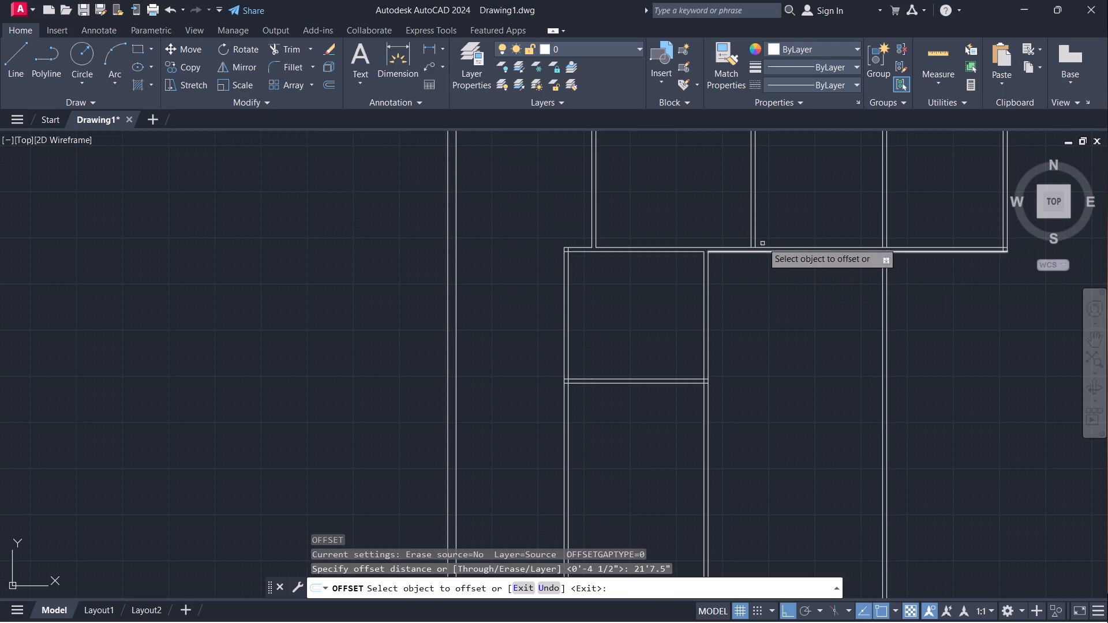
scroll(768, 252, up, 2)
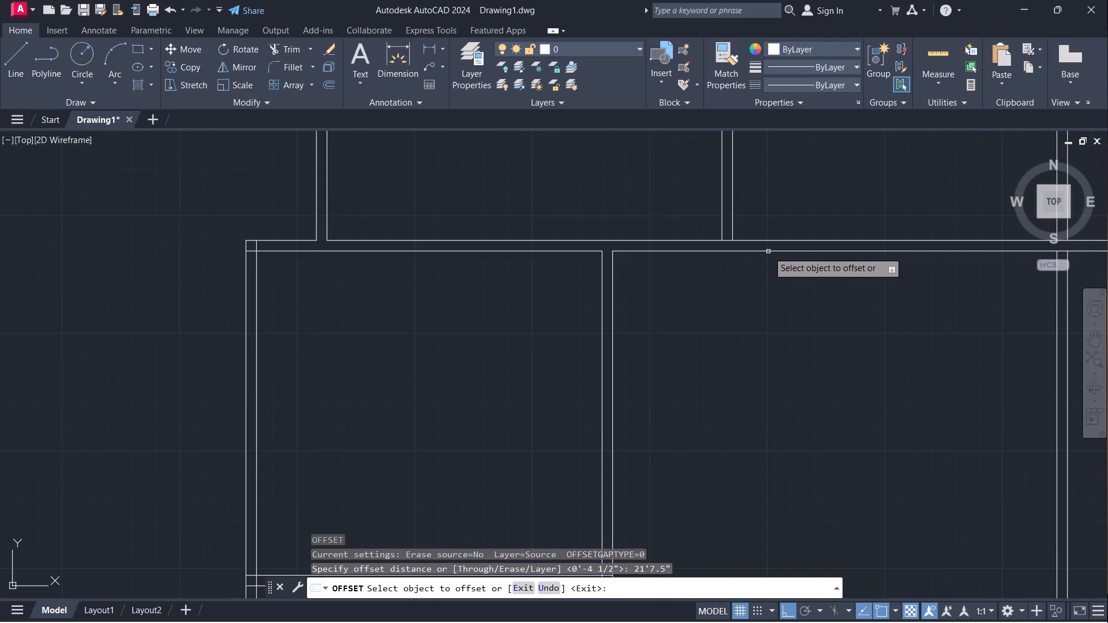
click(768, 252)
click(788, 378)
scroll(788, 379, down, 2)
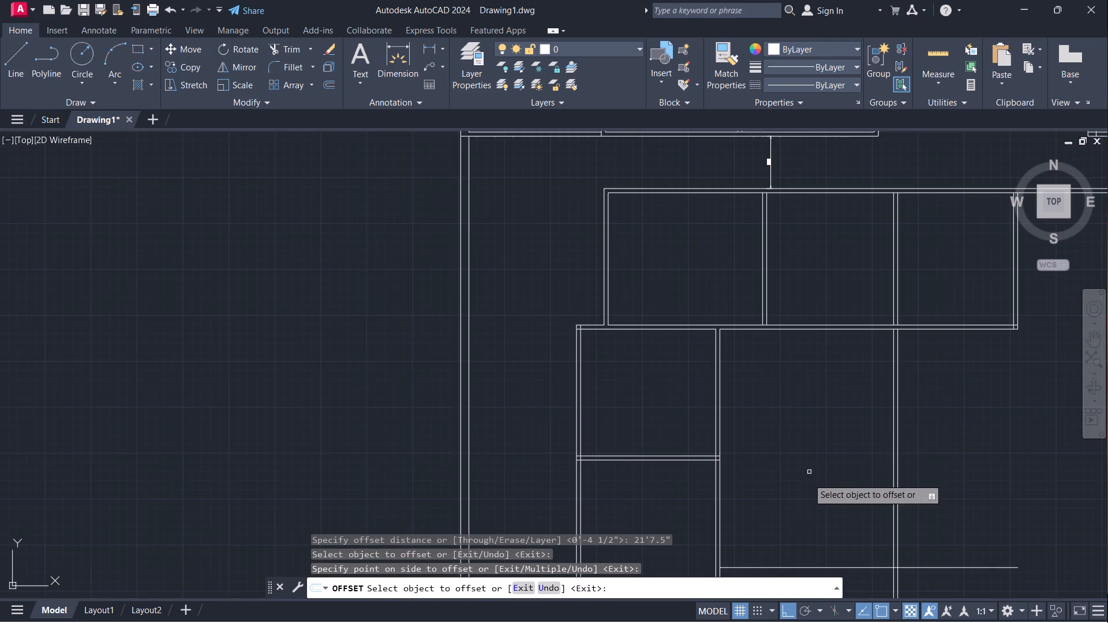
scroll(807, 479, down, 1)
middle_drag(807, 479, 857, 393)
key(space)
Offset the new horizontal line 4.5" downward to give the room's bottom partition its second face.
key(space)
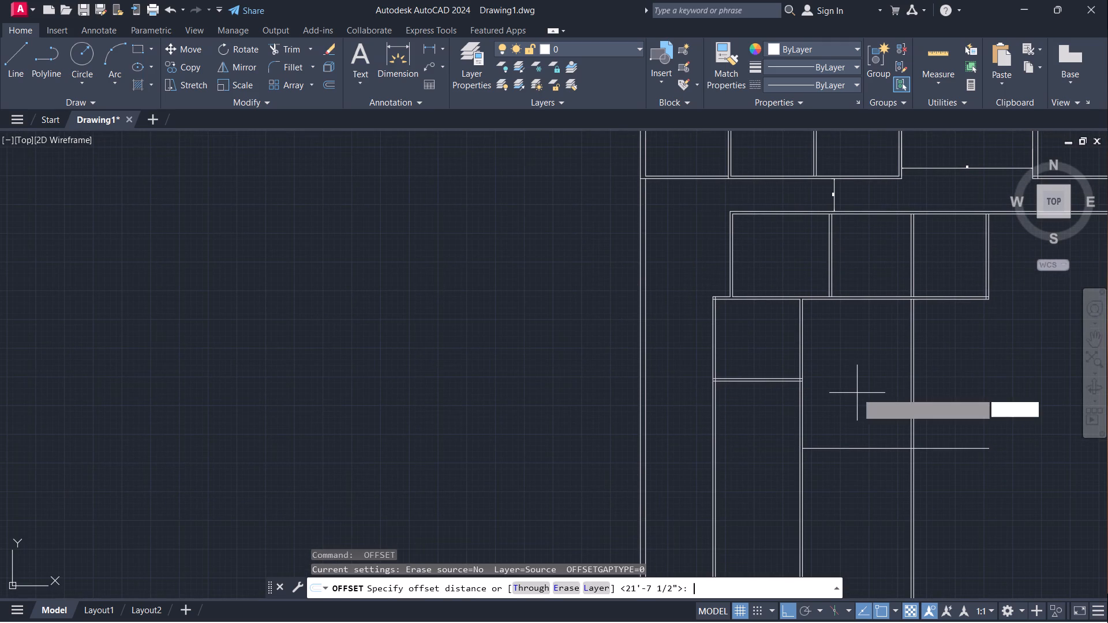
text(4.5")
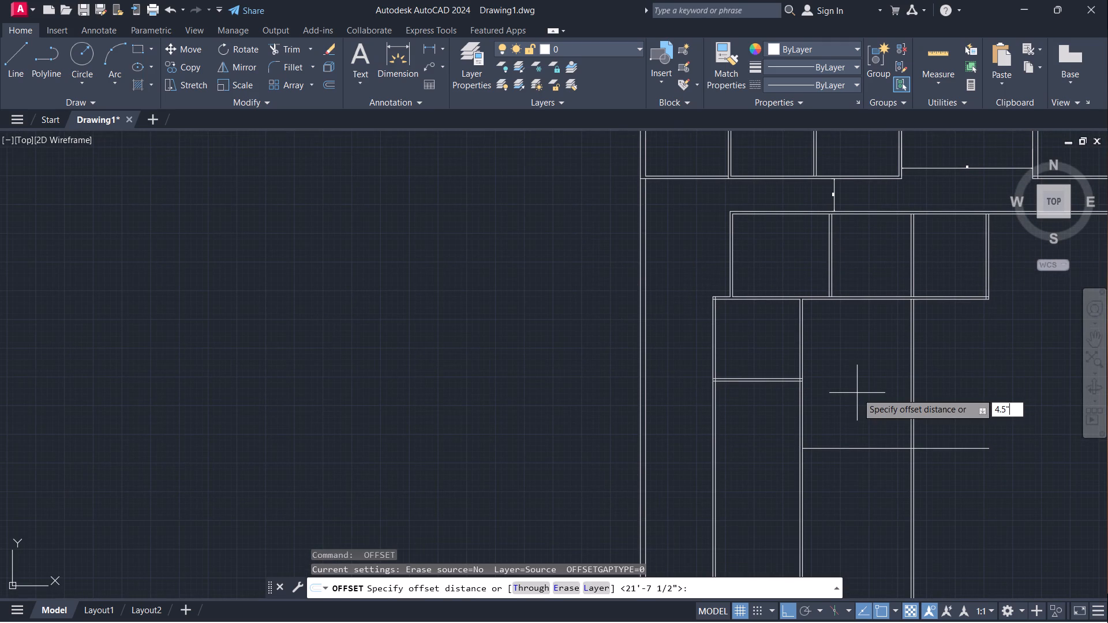
key(Return)
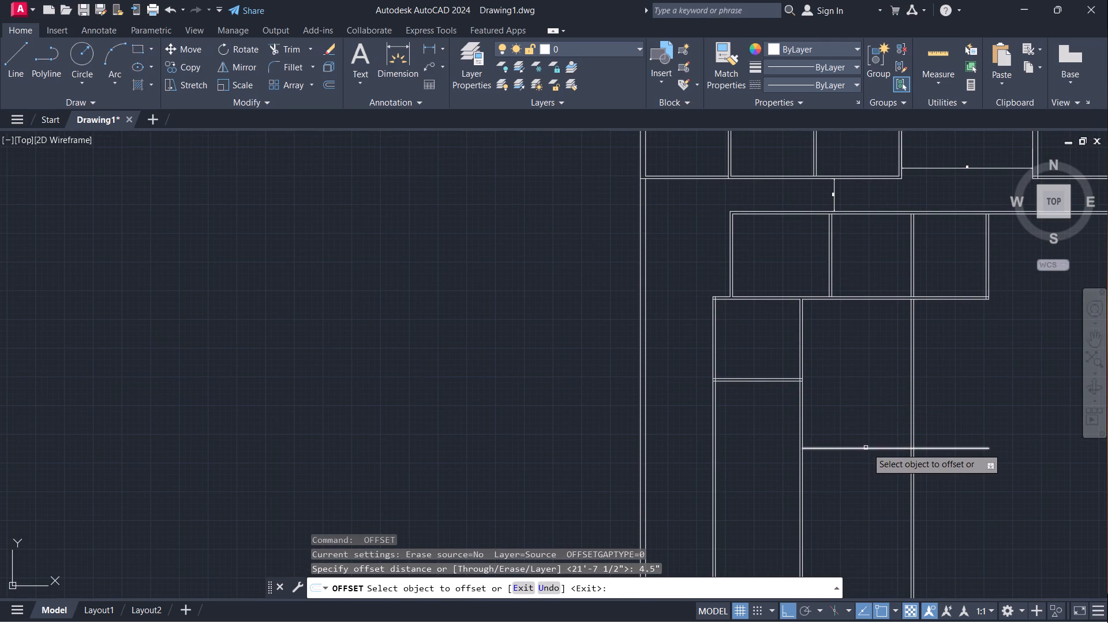
click(867, 448)
click(850, 490)
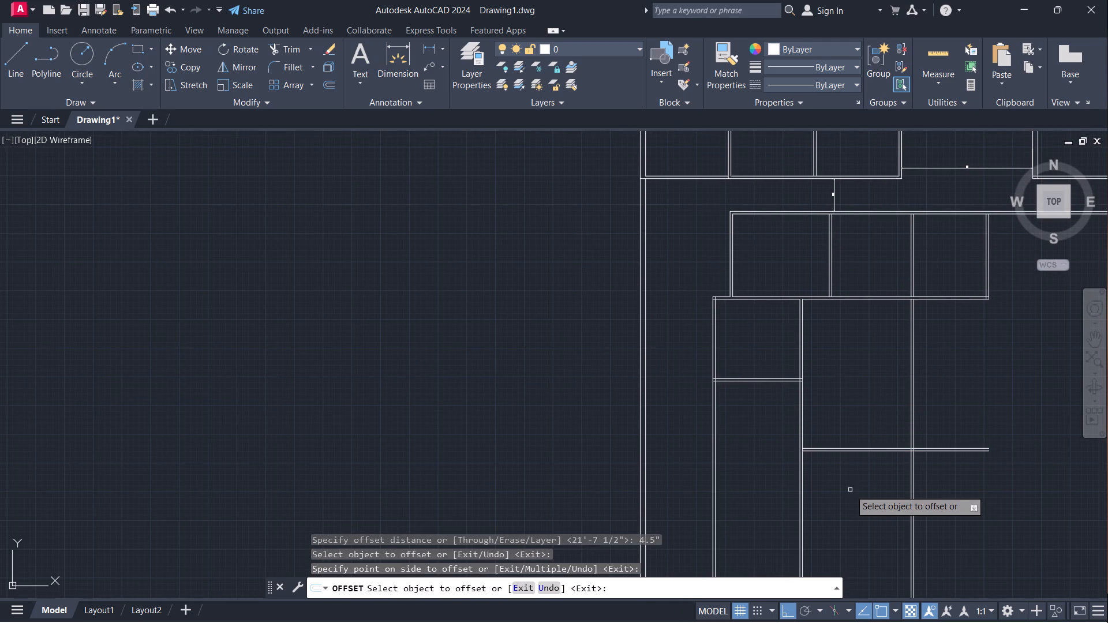
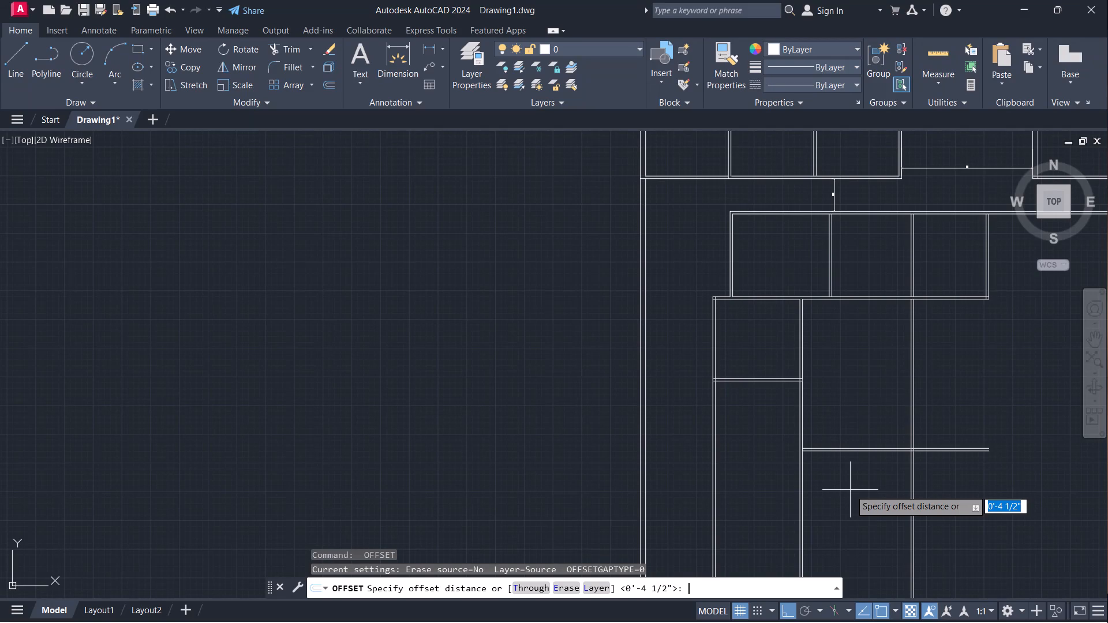
Offset the right-hand line of the vertical wall below the three upper rooms 13' to the right.
text(13)
key(apostrophe)
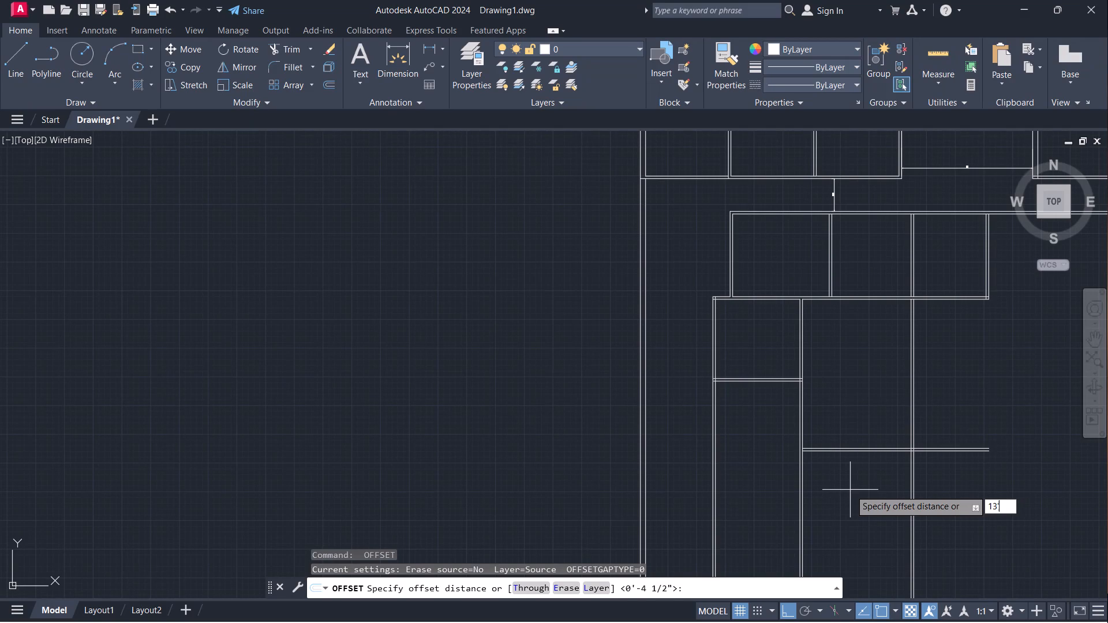
key(Return)
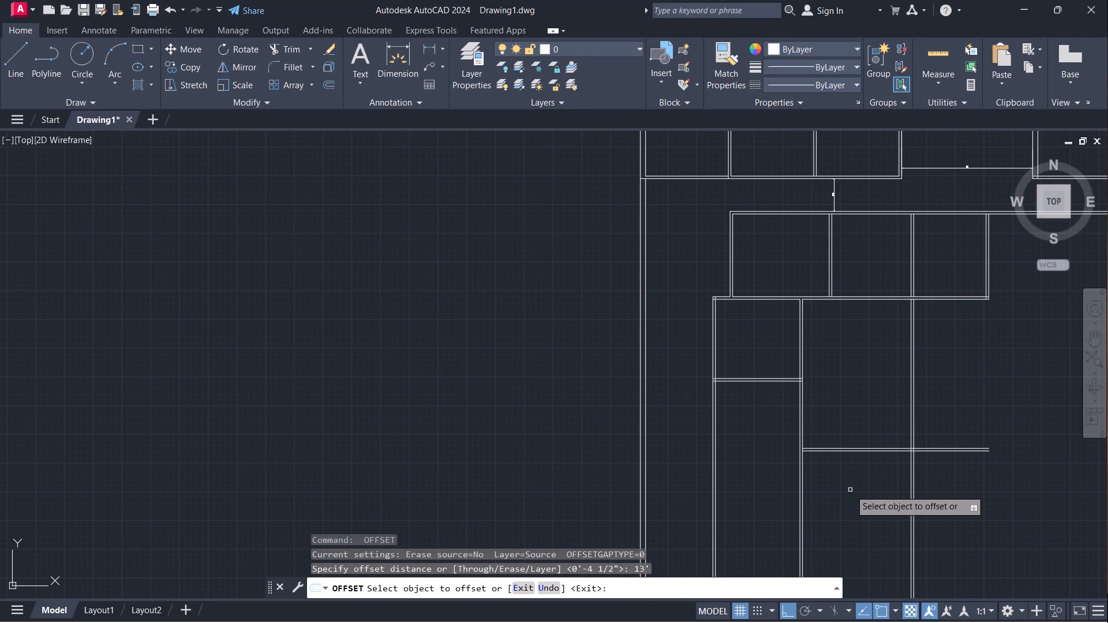
scroll(916, 364, up, 2)
click(907, 370)
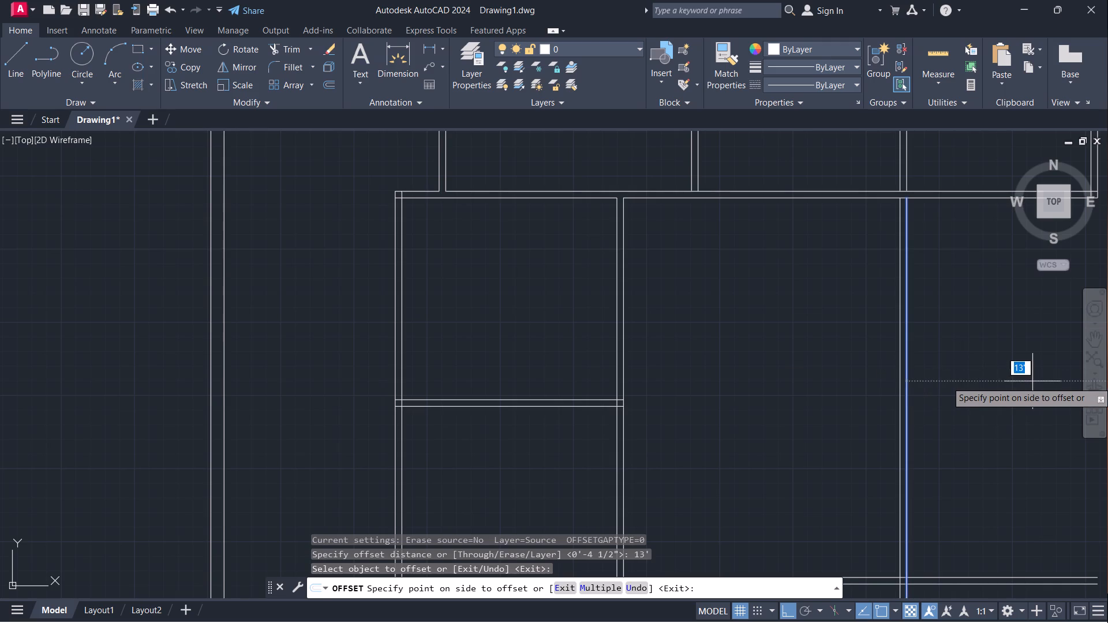
scroll(1030, 379, down, 2)
middle_drag(1027, 378, 1016, 376)
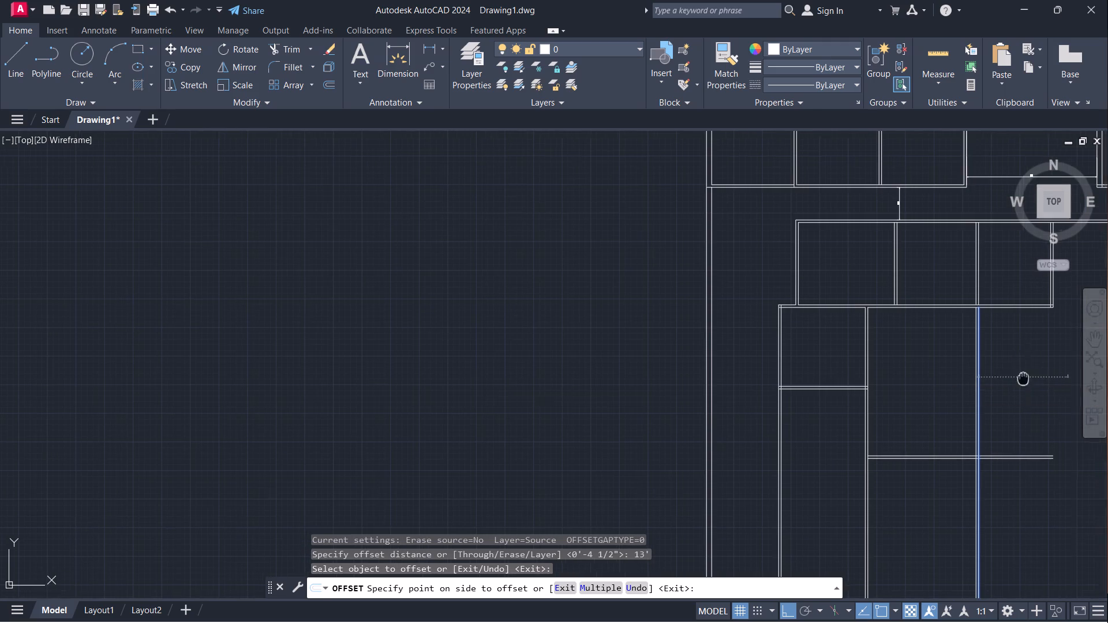
middle_drag(1016, 376, 872, 332)
click(872, 332)
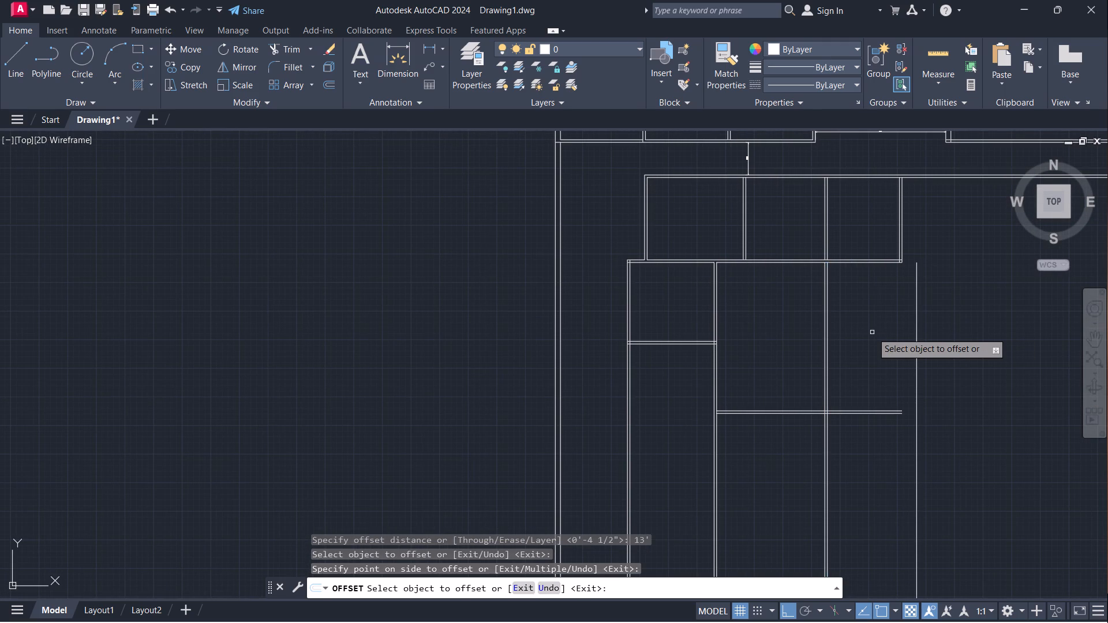
key(space)
Offset the new vertical line 4.5" outward to the right to give the wall its thickness.
key(space)
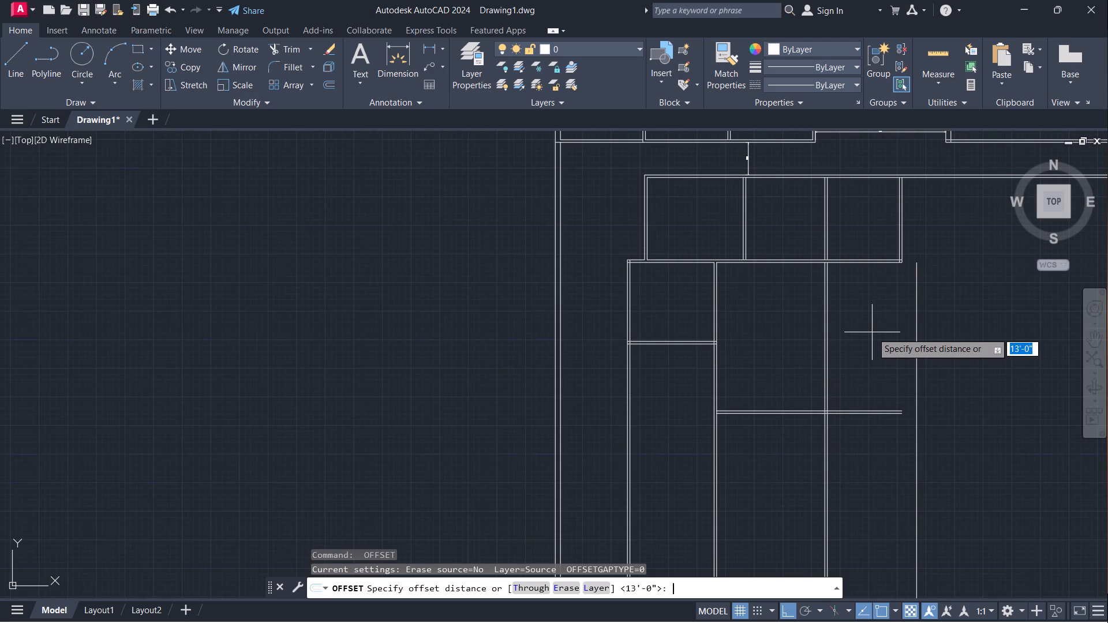
text(4)
text(.5")
key(Return)
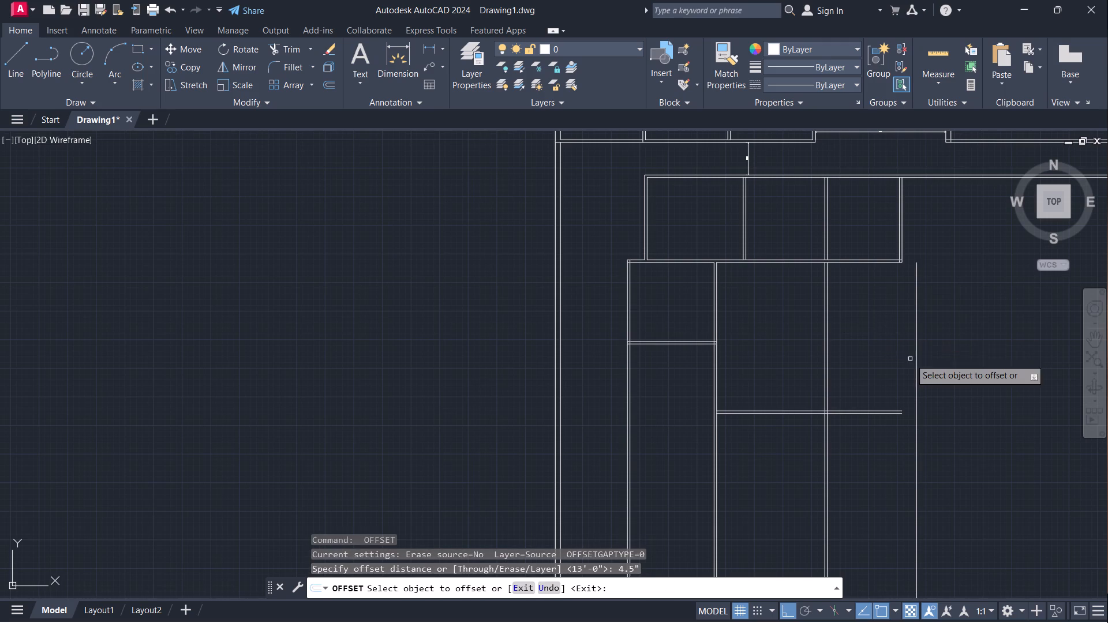
click(918, 301)
click(960, 303)
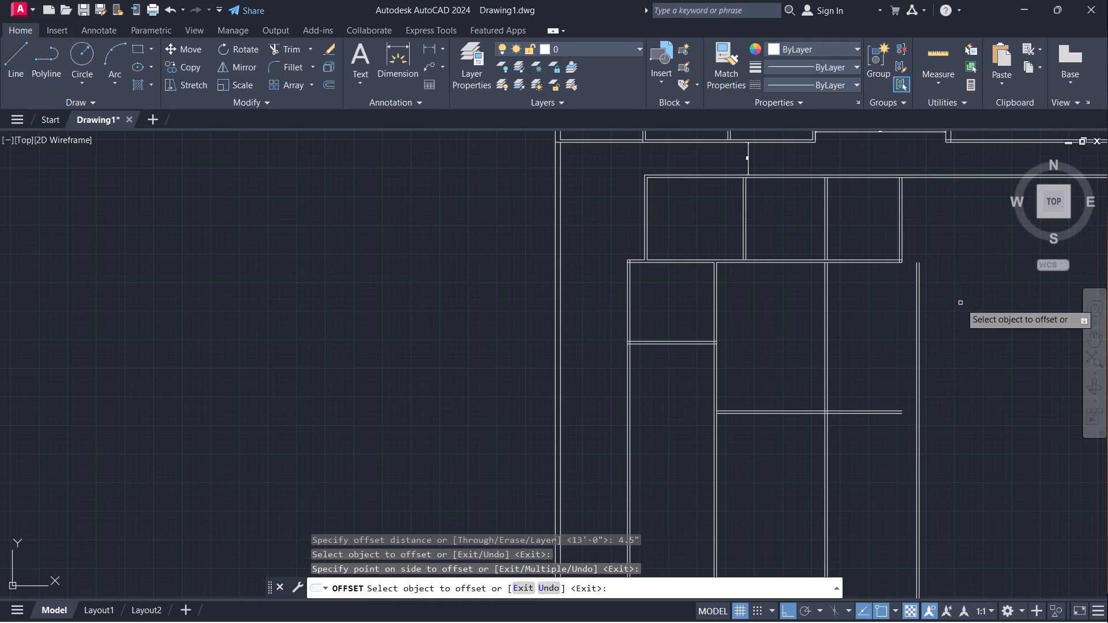
scroll(905, 240, up, 1)
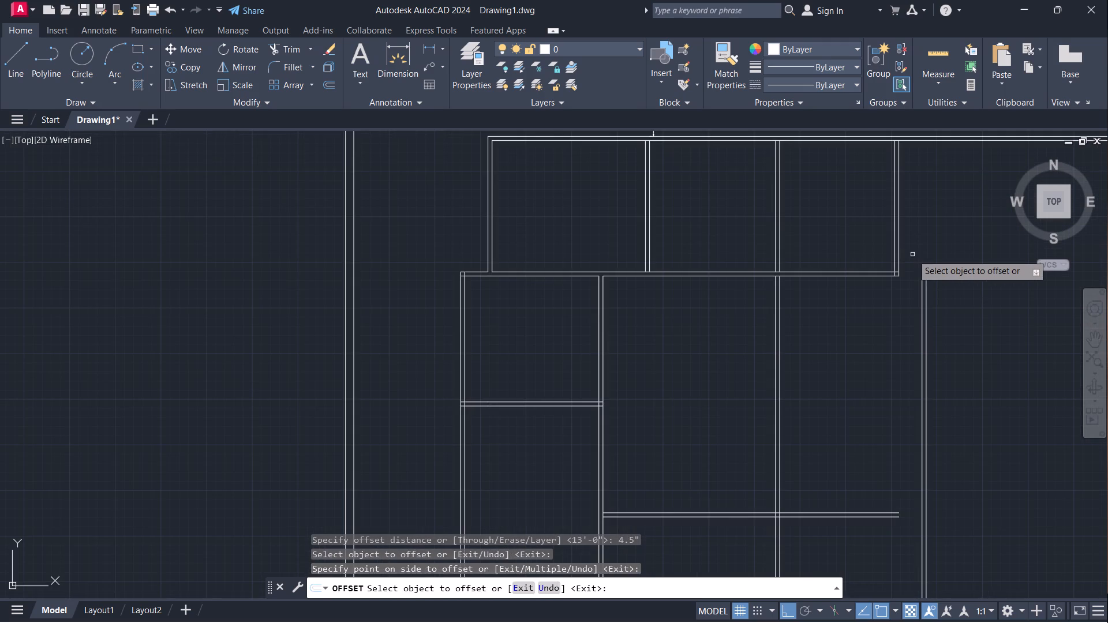
key(space)
Fillet the new wall's inner and outer lines with the matching horizontal wall lines to close the upper-right corner.
text(F)
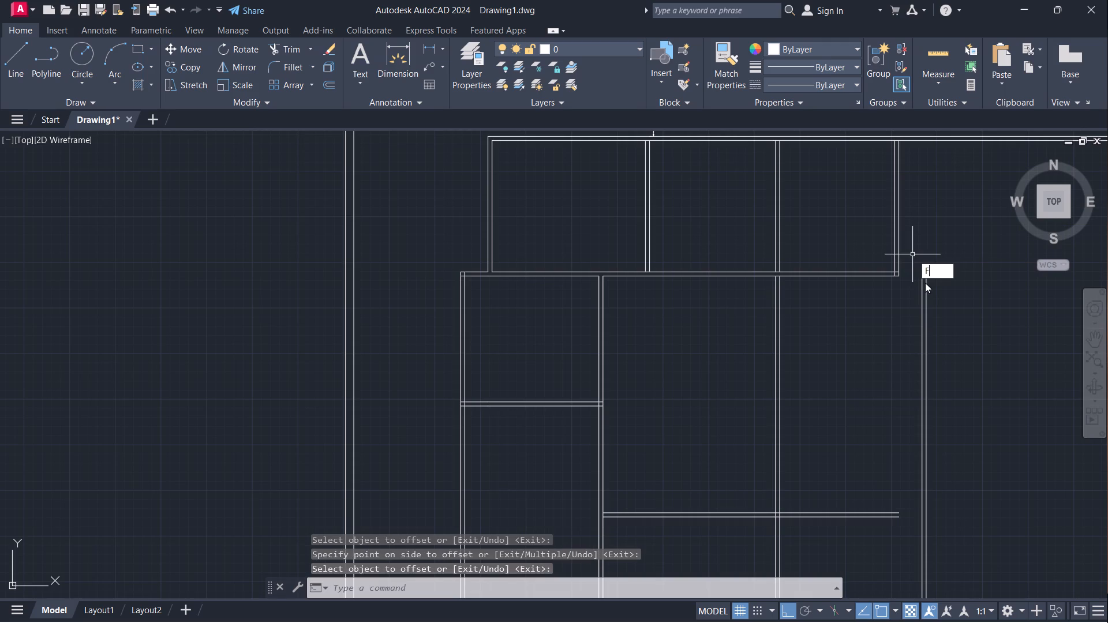
key(Return)
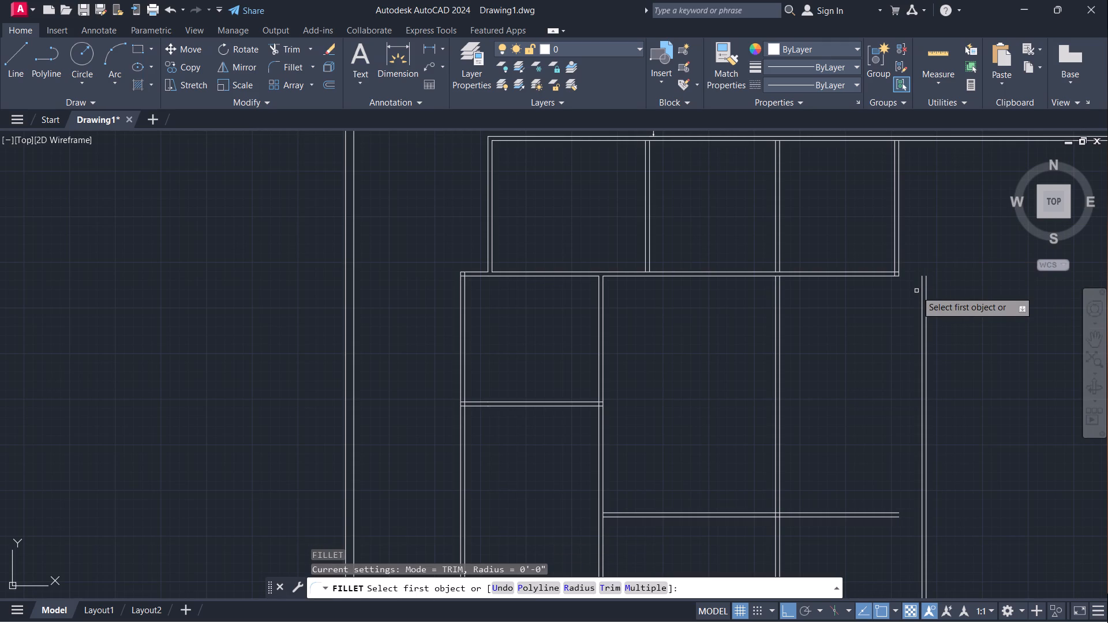
click(921, 287)
scroll(923, 282, up, 2)
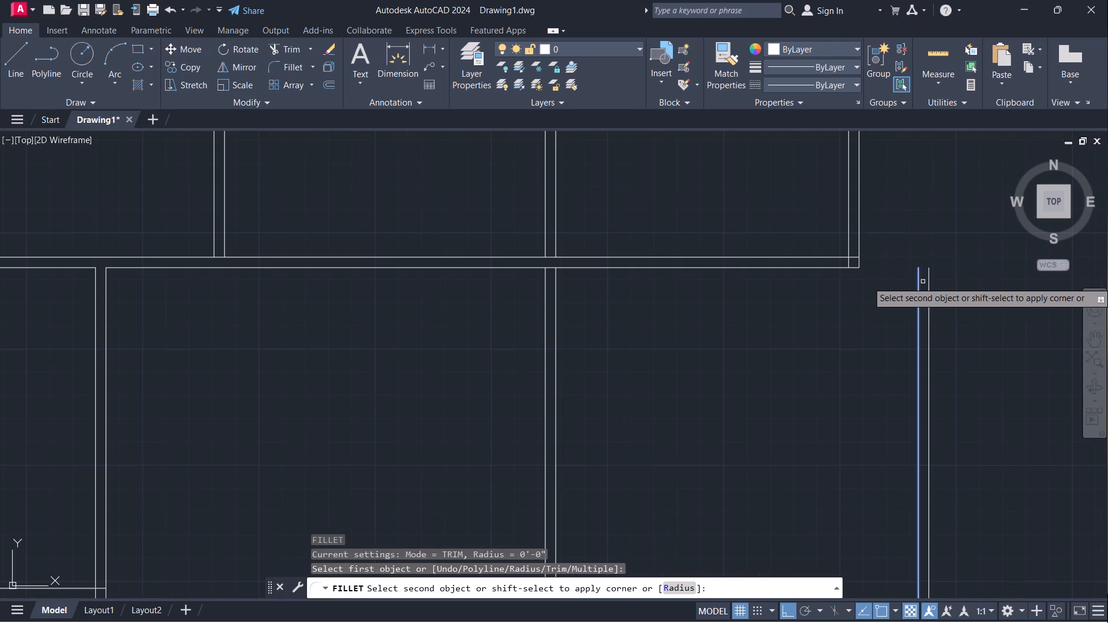
click(853, 267)
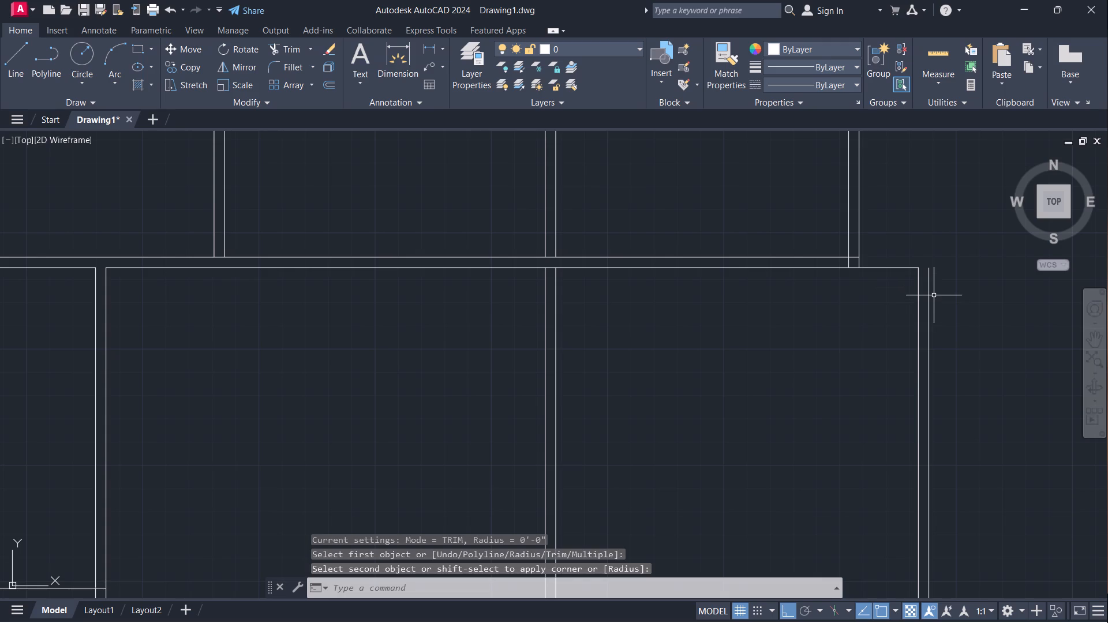
key(space)
click(931, 296)
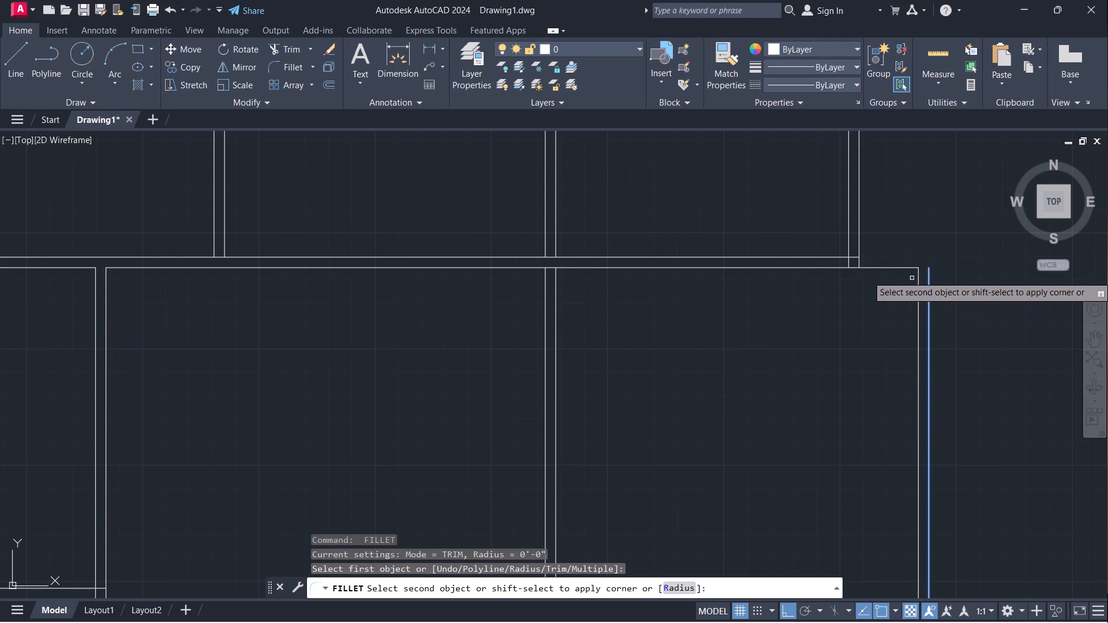
click(858, 258)
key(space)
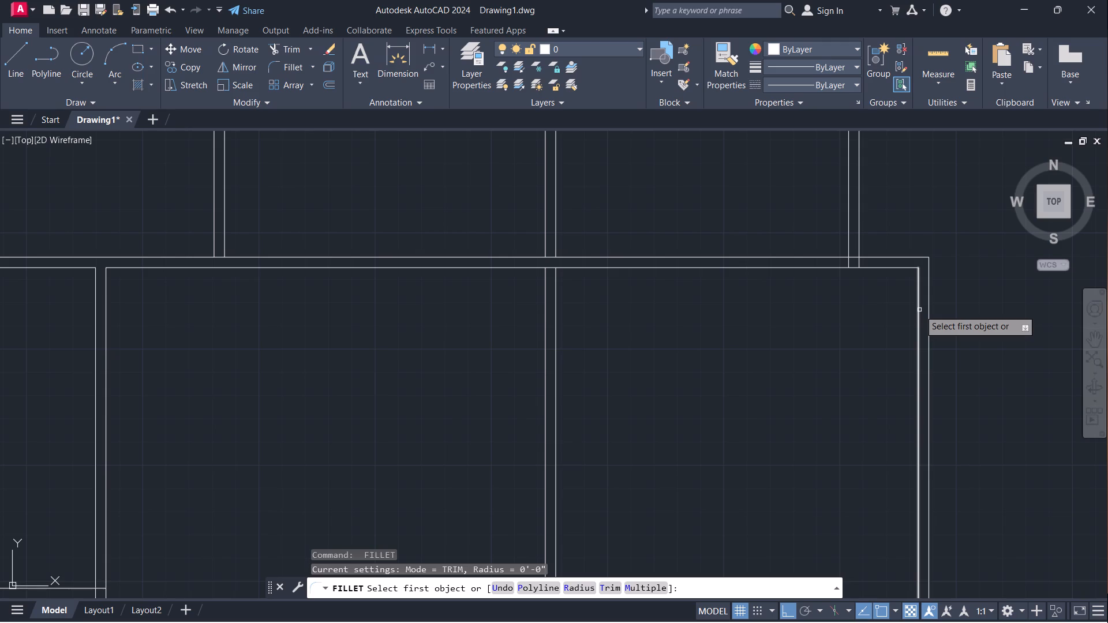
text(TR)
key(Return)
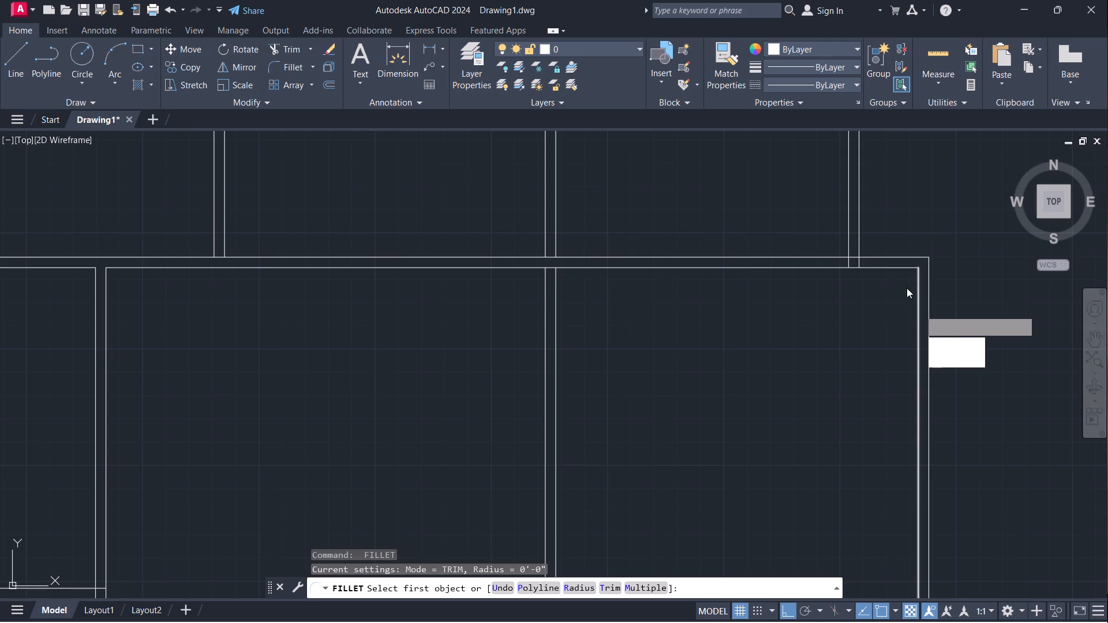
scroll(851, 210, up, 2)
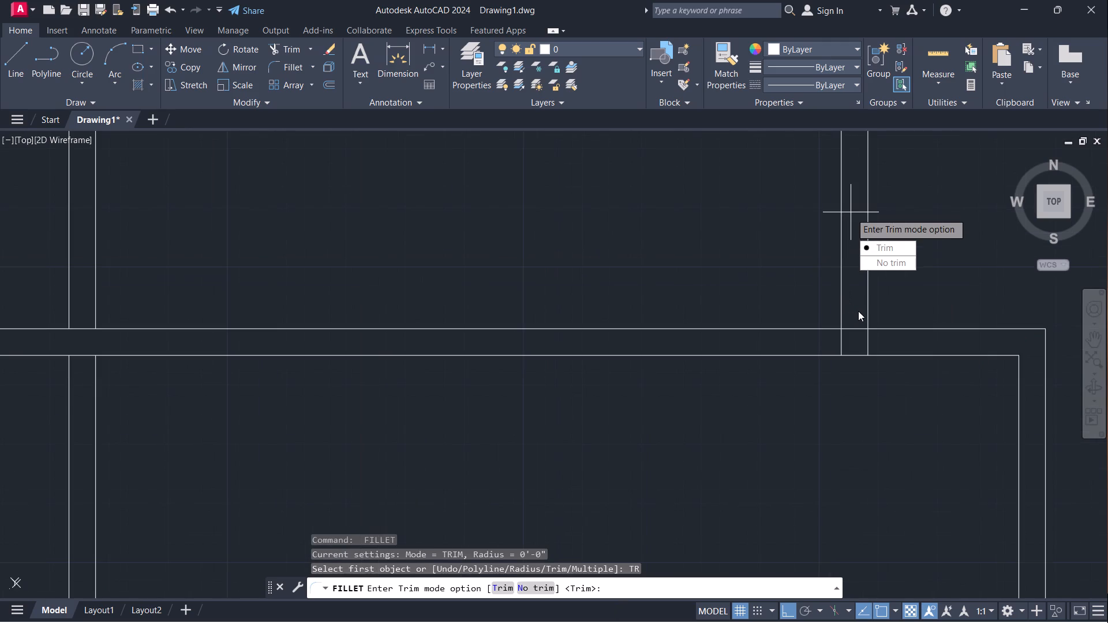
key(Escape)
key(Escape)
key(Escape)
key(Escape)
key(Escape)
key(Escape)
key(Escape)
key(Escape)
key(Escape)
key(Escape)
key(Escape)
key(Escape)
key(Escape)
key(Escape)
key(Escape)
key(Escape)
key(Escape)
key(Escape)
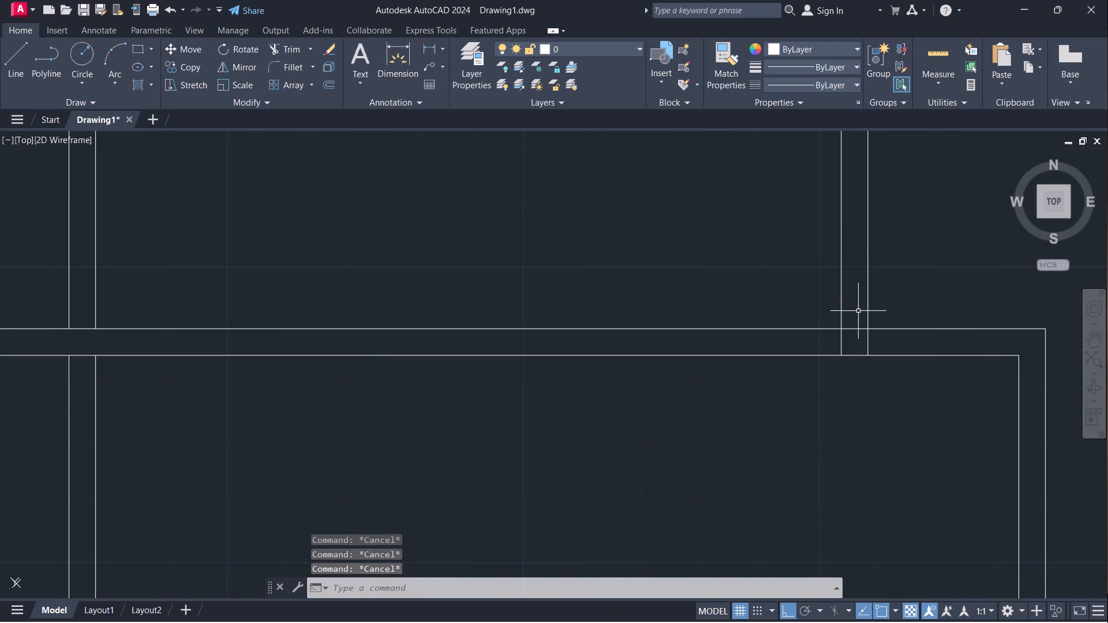
Trim the overlapping line segments where the upper rooms' right vertical wall meets the horizontal wall.
text(TR)
key(Return)
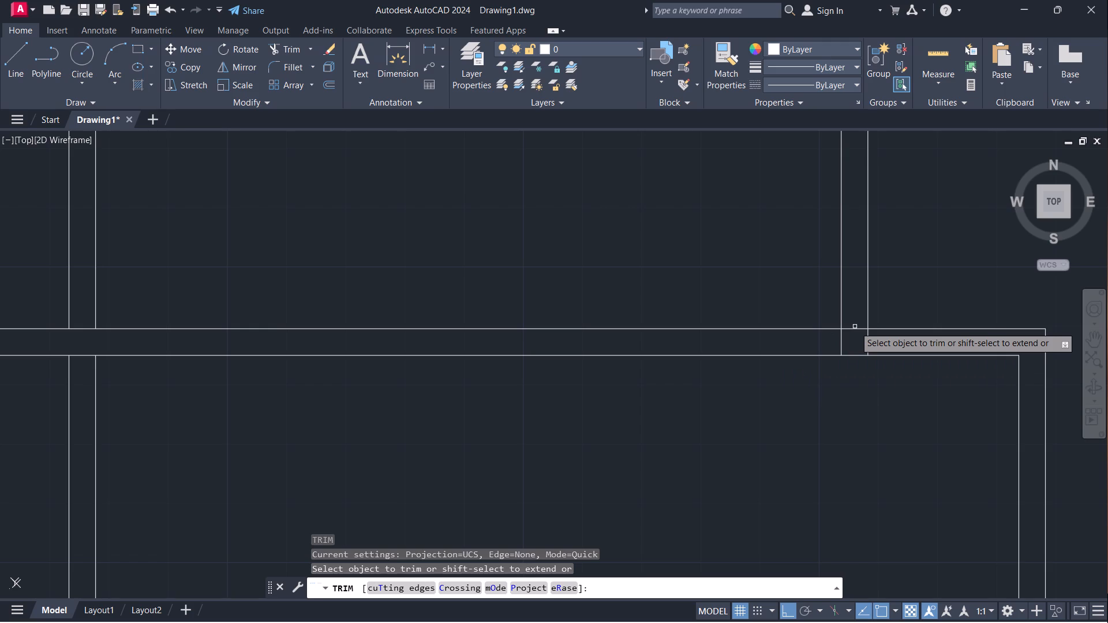
drag(856, 319, 848, 343)
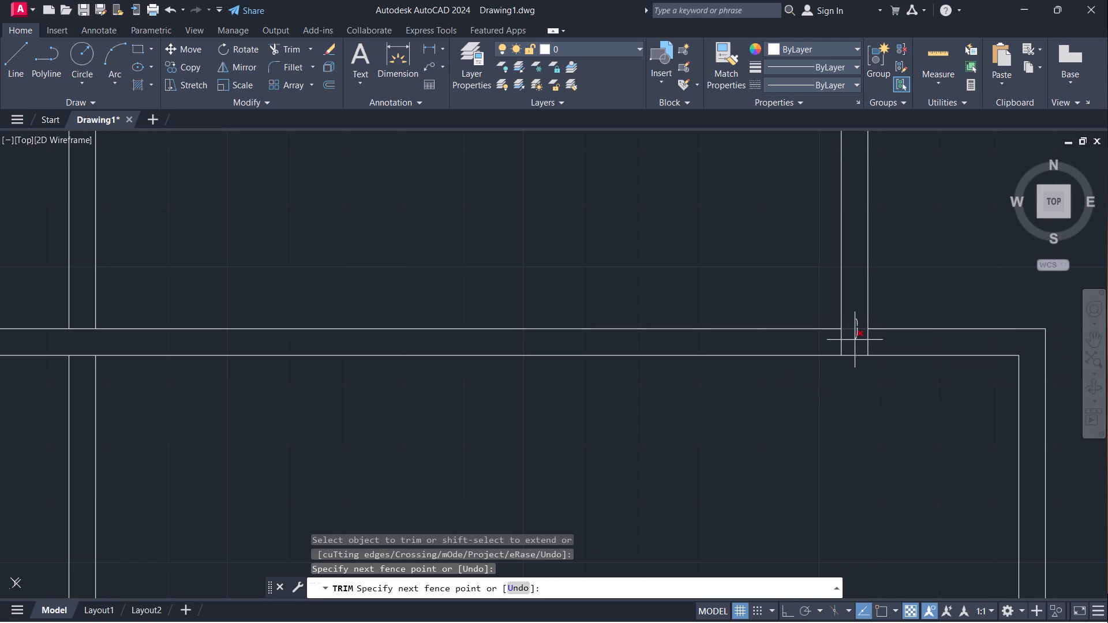
drag(848, 343, 886, 347)
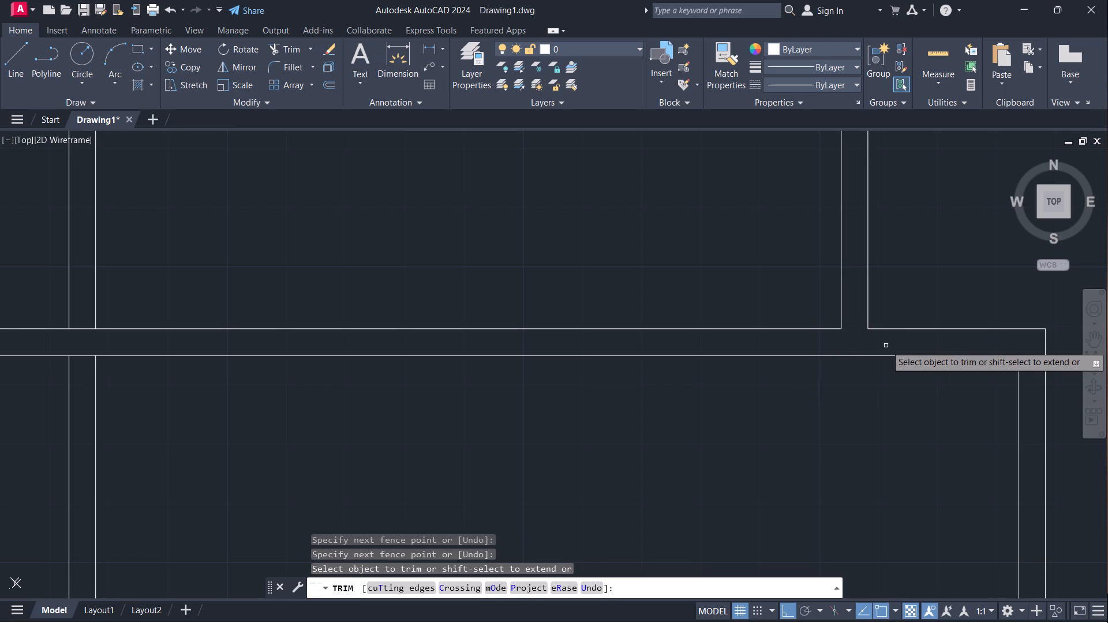
key(space)
key(Escape)
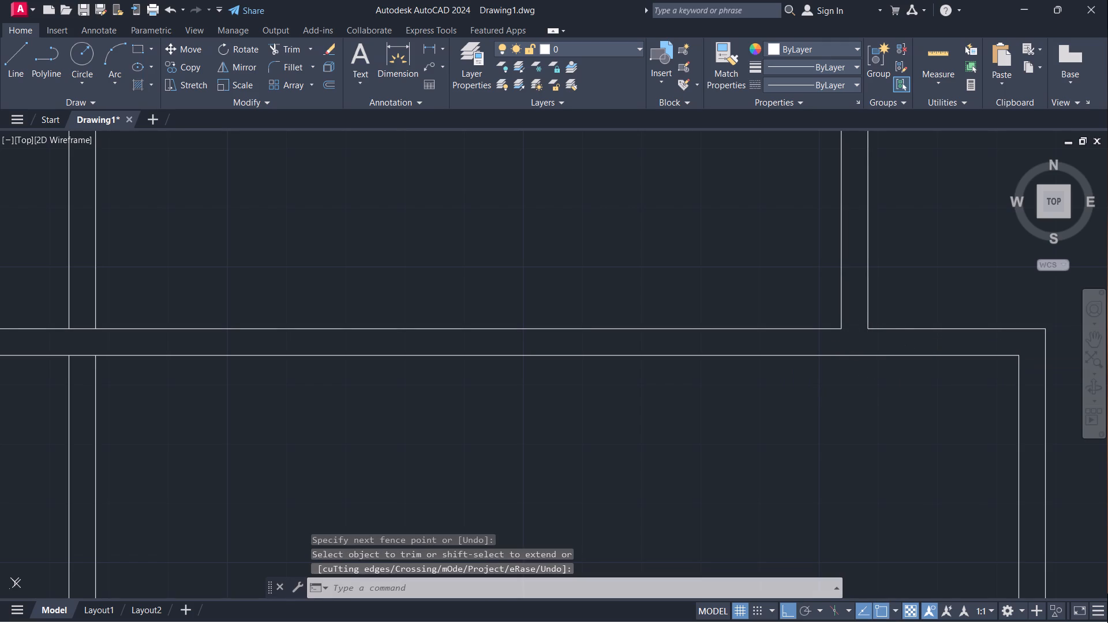
Offset the lower line of the horizontal wall 11'6" downward across the rooms below.
scroll(879, 347, down, 2)
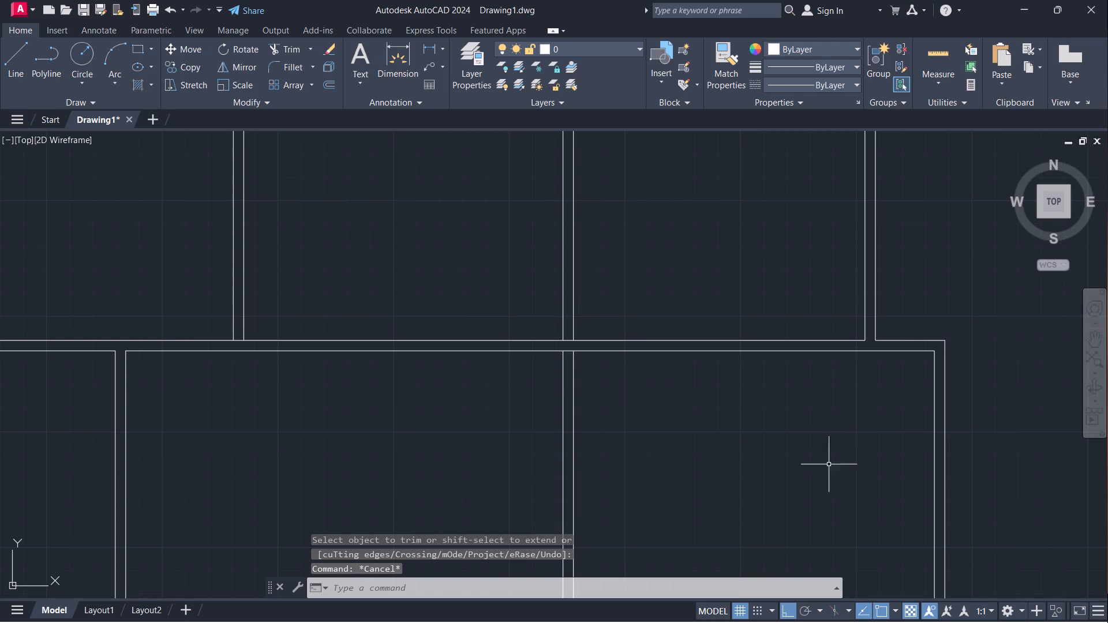
middle_drag(824, 482, 849, 387)
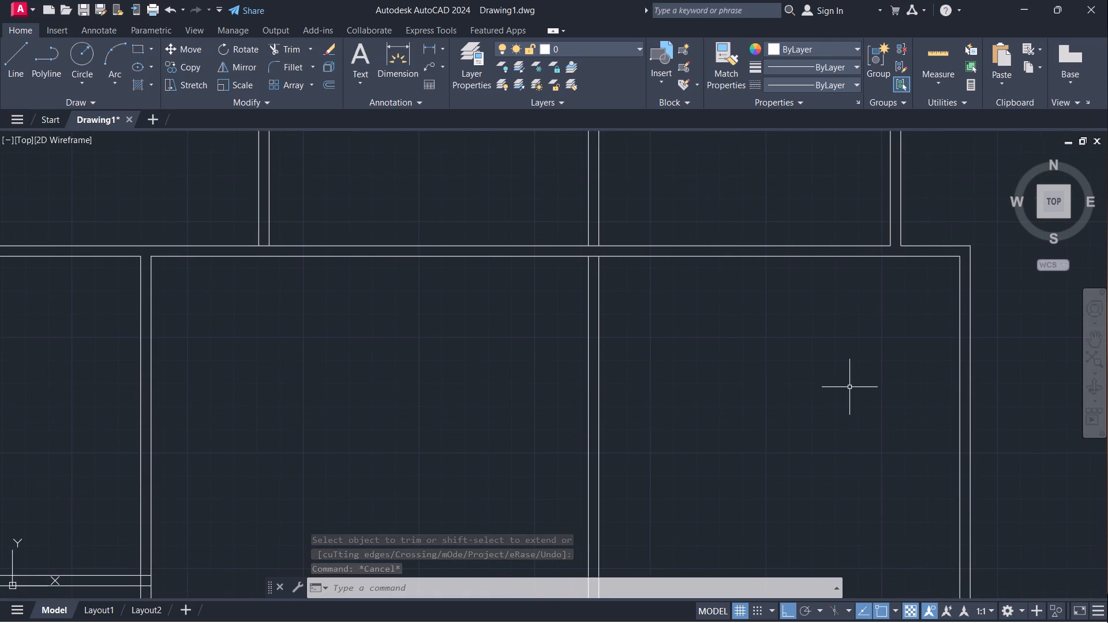
key(o)
key(Return)
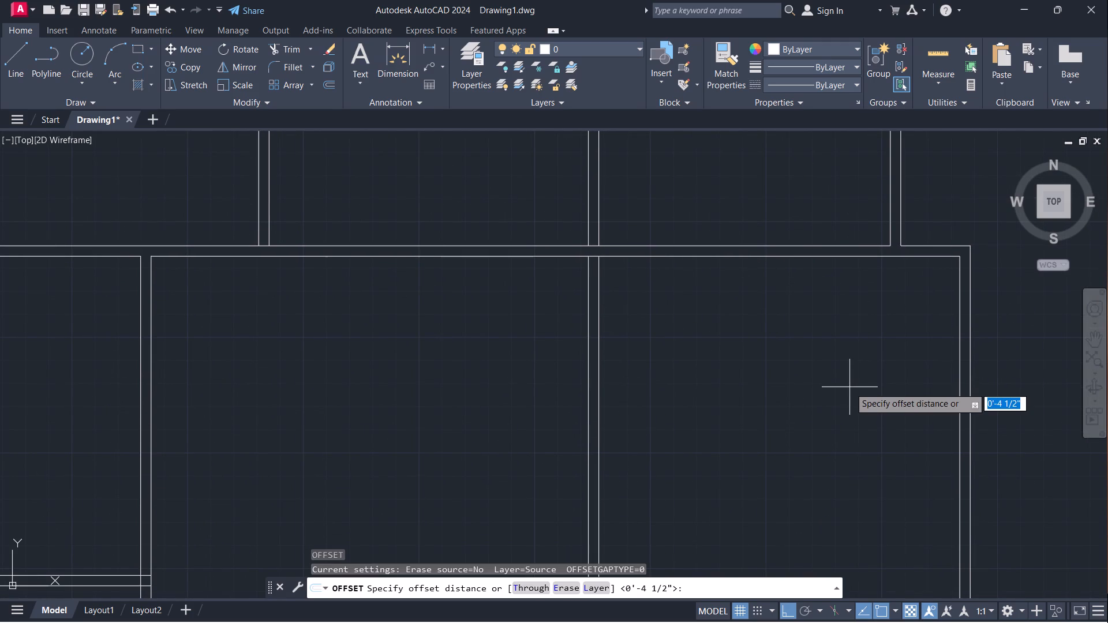
text(11)
key(apostrophe)
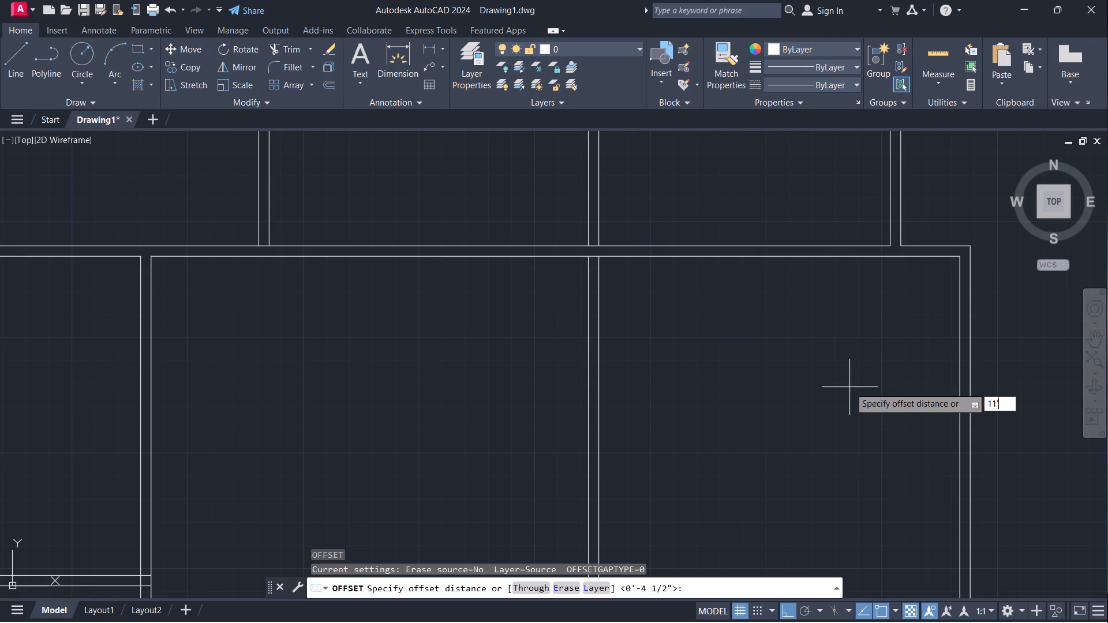
key(6)
key(apostrophe)
key(BackSpace)
key(shift+quotedbl)
key(Return)
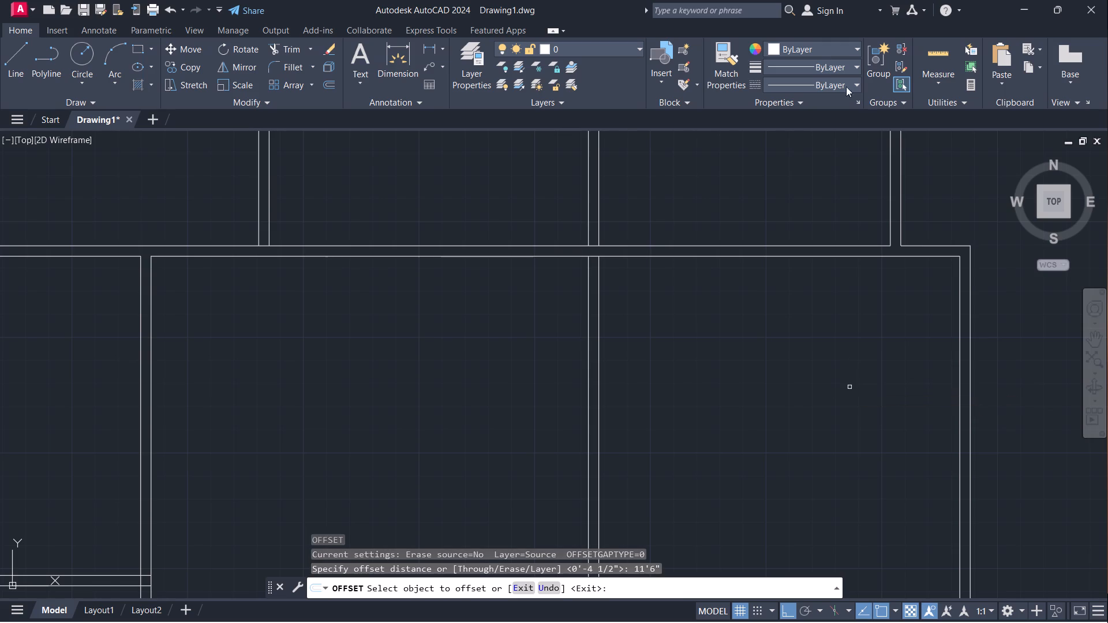
click(772, 256)
scroll(747, 292, down, 3)
click(743, 303)
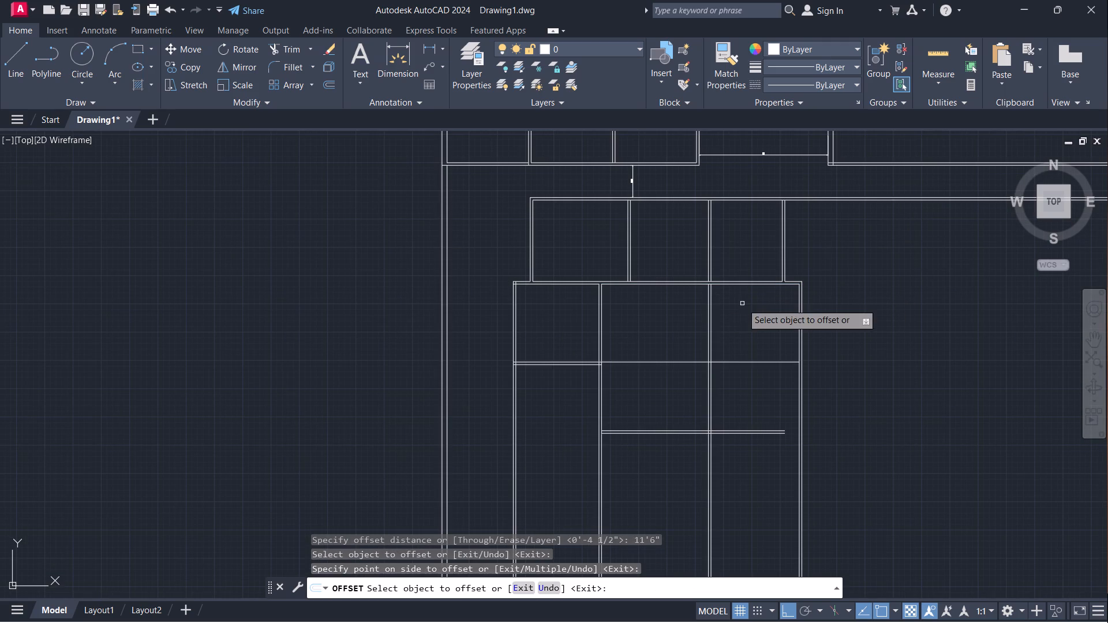
scroll(729, 333, up, 1)
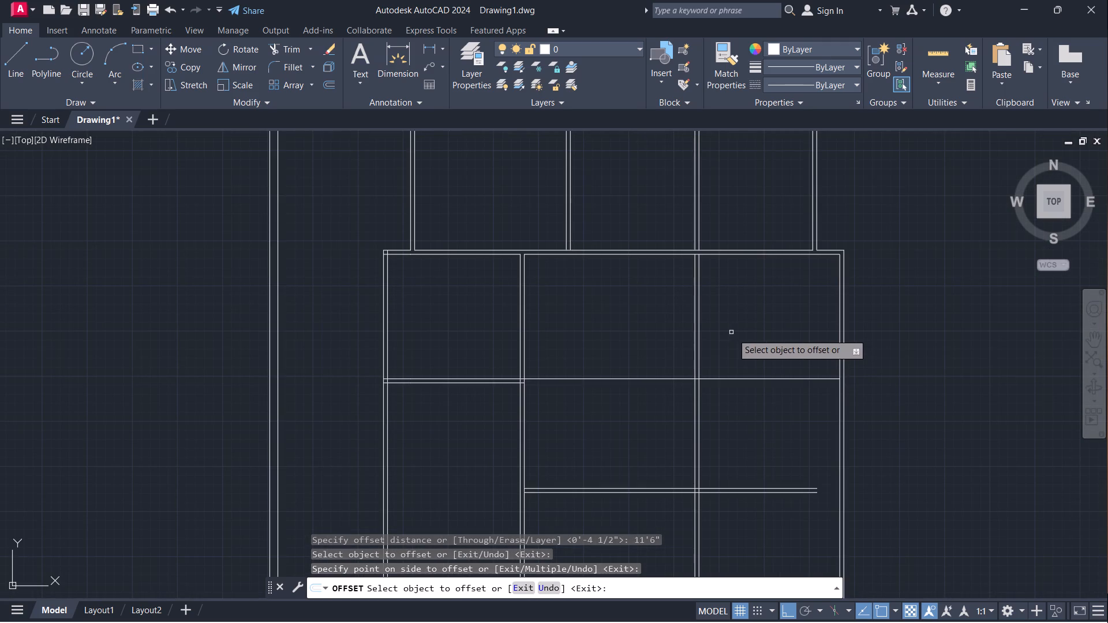
key(space)
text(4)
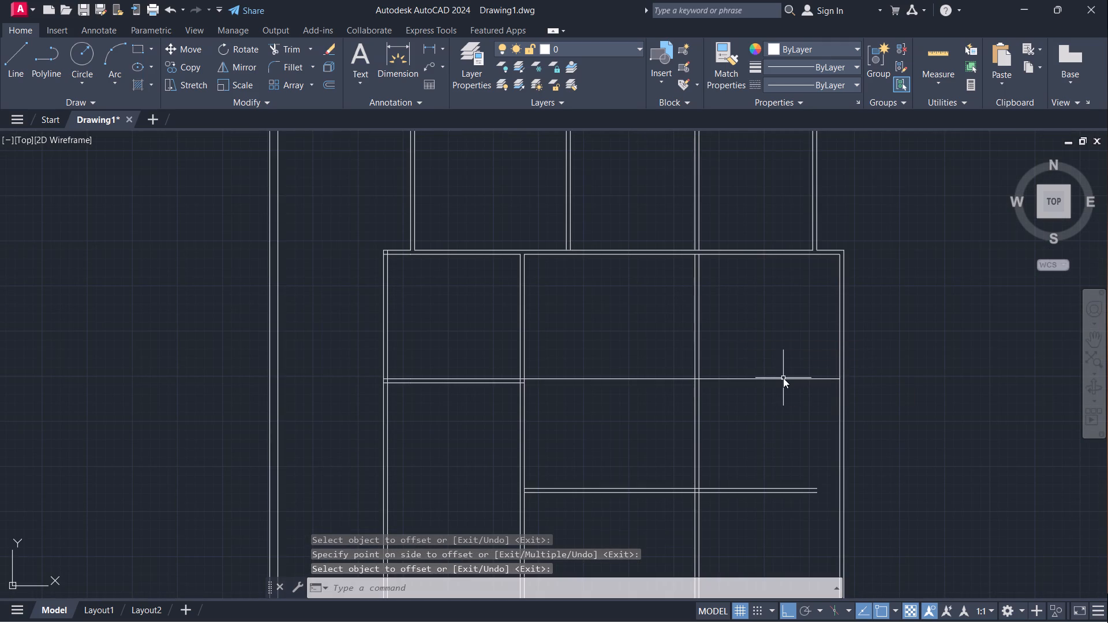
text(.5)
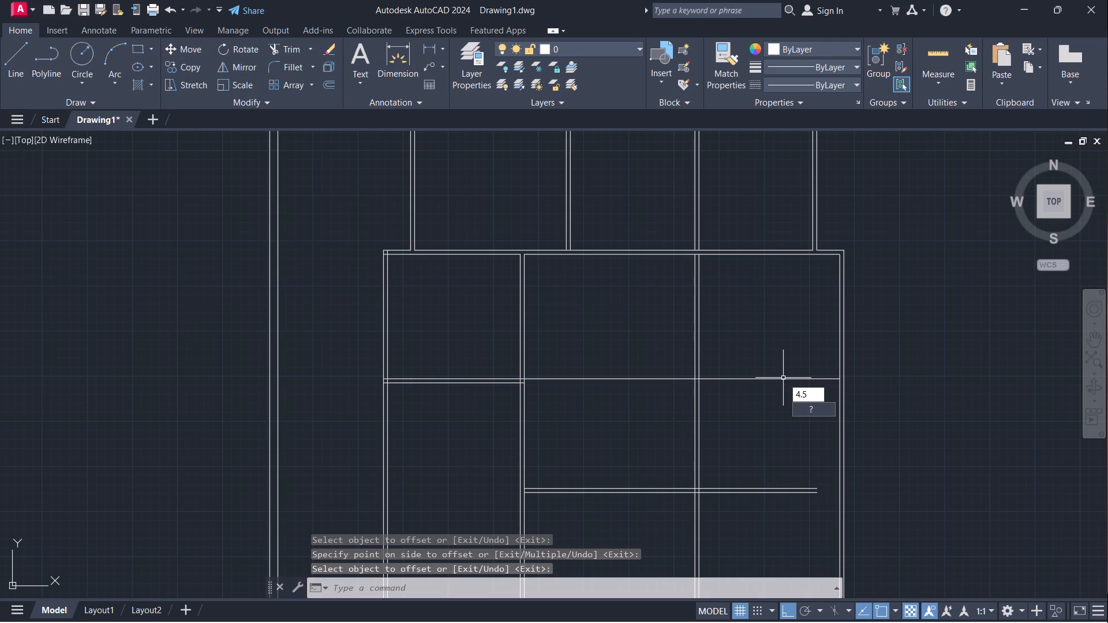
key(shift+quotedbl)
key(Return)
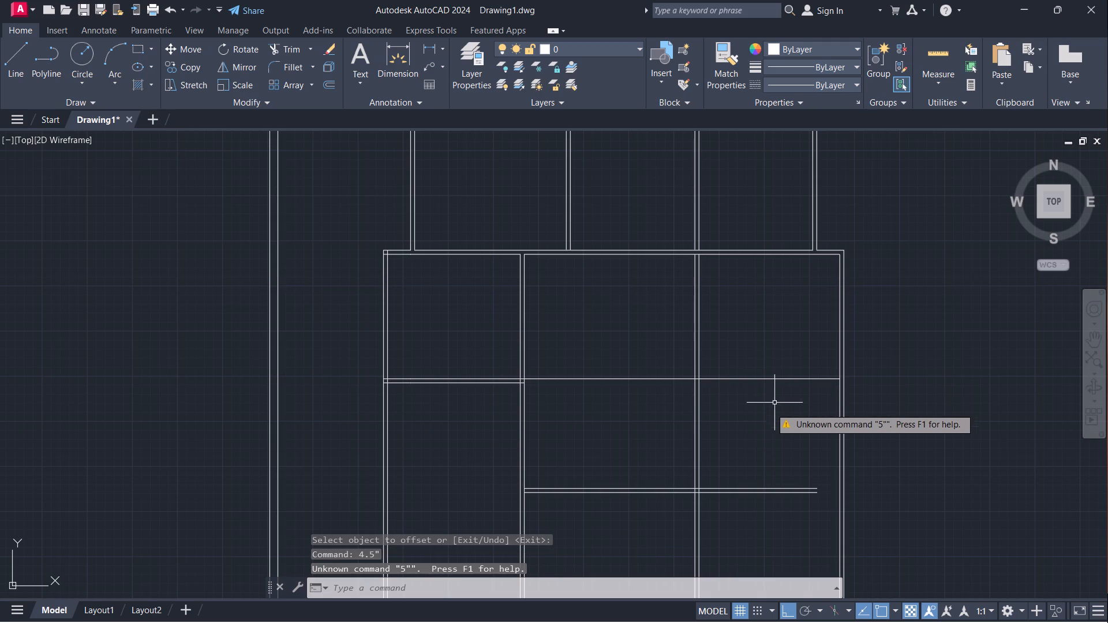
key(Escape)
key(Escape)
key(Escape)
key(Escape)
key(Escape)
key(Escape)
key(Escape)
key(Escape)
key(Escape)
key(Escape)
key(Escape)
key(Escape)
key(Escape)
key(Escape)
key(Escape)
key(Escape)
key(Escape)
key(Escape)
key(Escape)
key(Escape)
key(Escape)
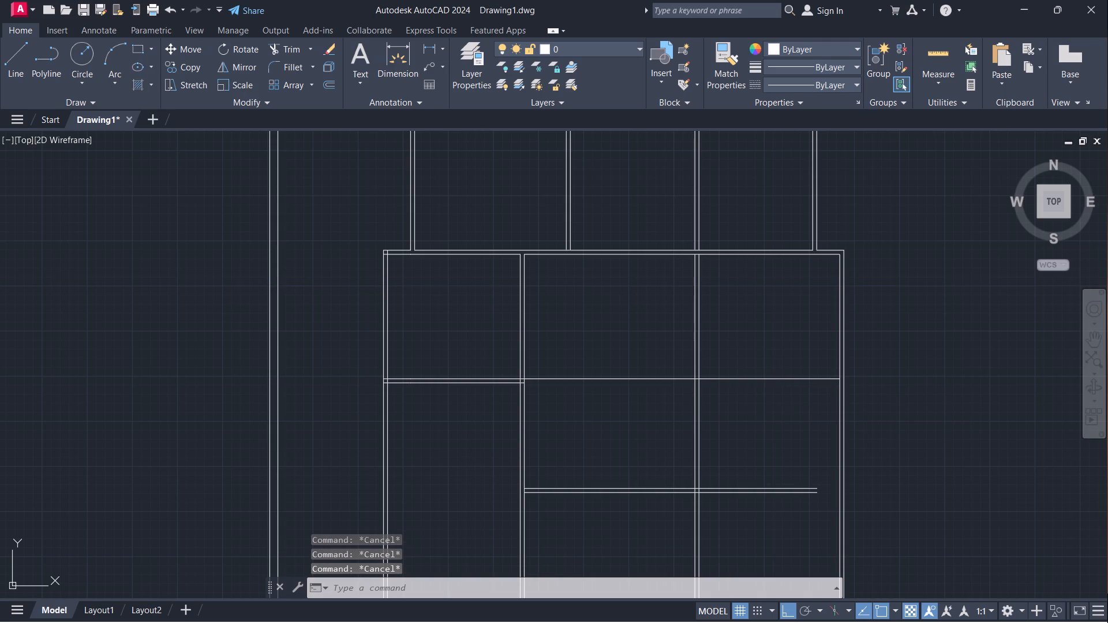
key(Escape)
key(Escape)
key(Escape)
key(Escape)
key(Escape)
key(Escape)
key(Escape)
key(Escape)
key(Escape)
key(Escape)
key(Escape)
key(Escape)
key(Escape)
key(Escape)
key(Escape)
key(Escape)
Offset the new horizontal line across the middle and right rooms 4.5" downward to give the wall its thickness.
key(o)
key(Return)
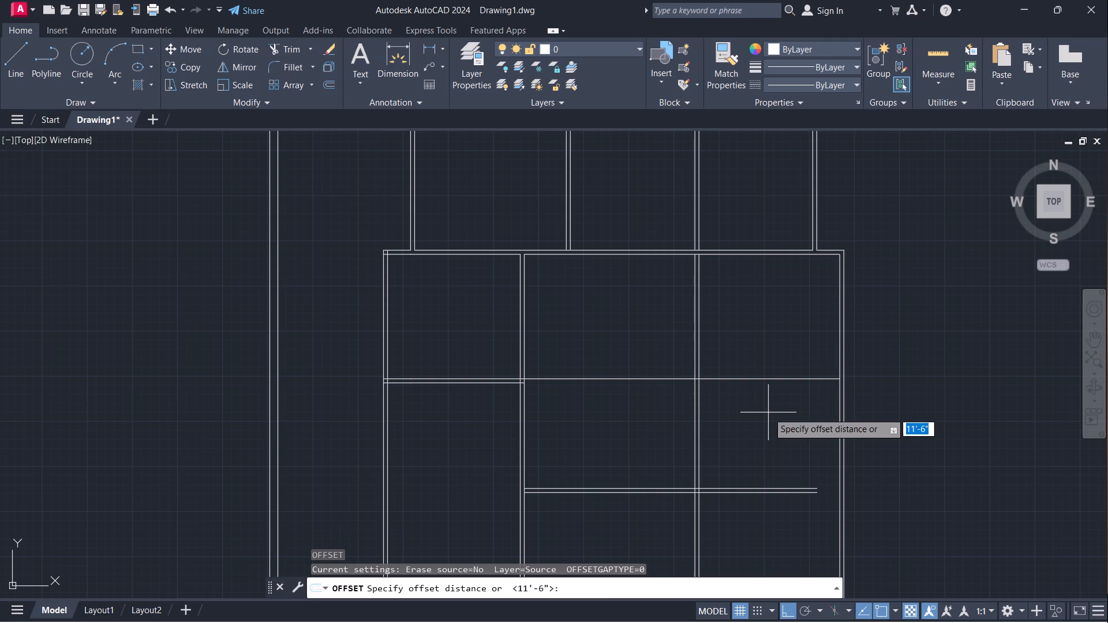
key(4)
text(.5)
key(shift+quotedbl)
key(Return)
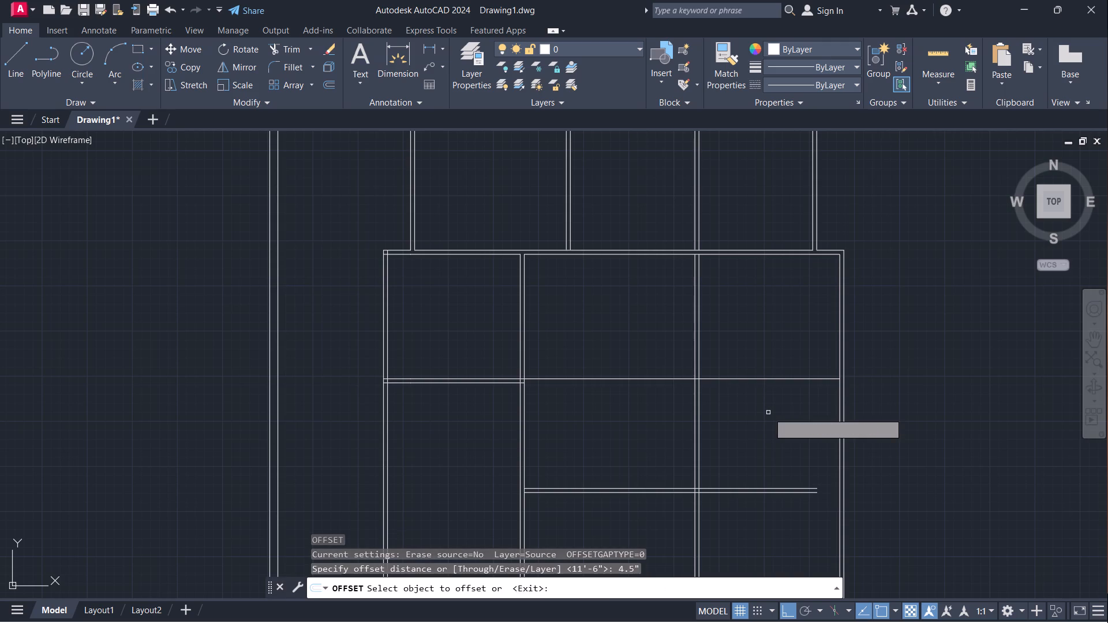
click(765, 379)
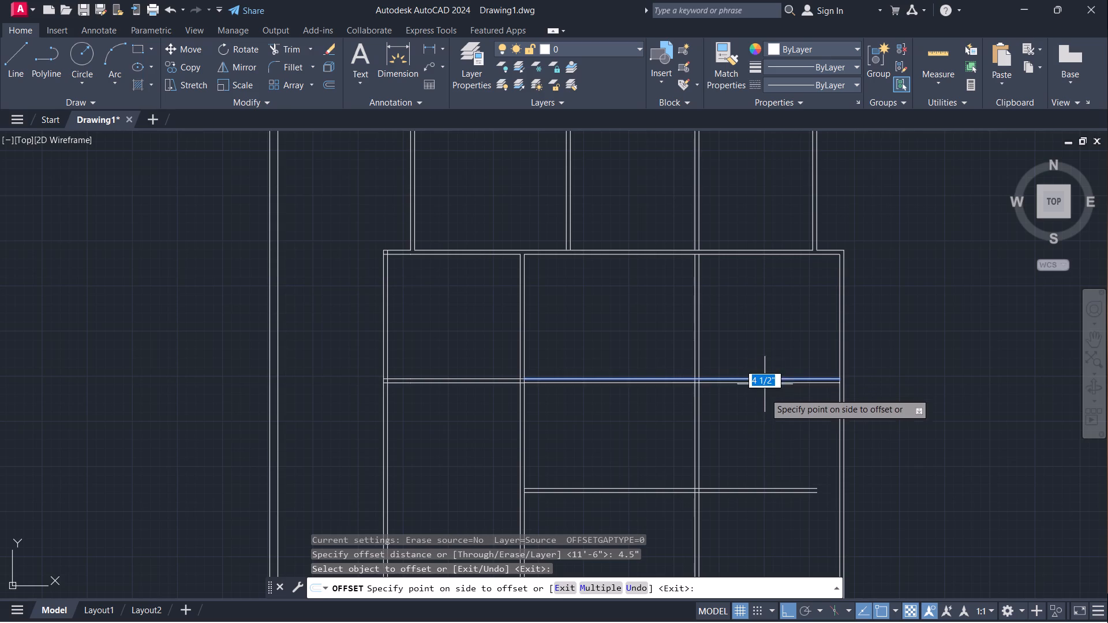
click(765, 407)
key(space)
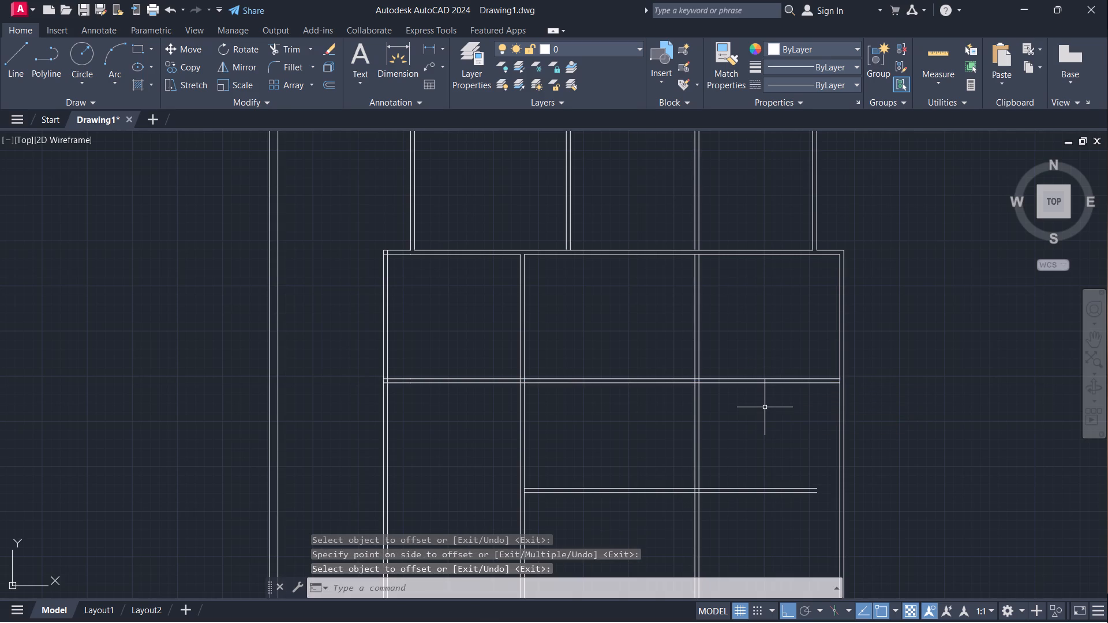
Trim the new horizontal wall out of the middle room and cut its ends back to the right room's side of the vertical wall.
text(TR)
key(Return)
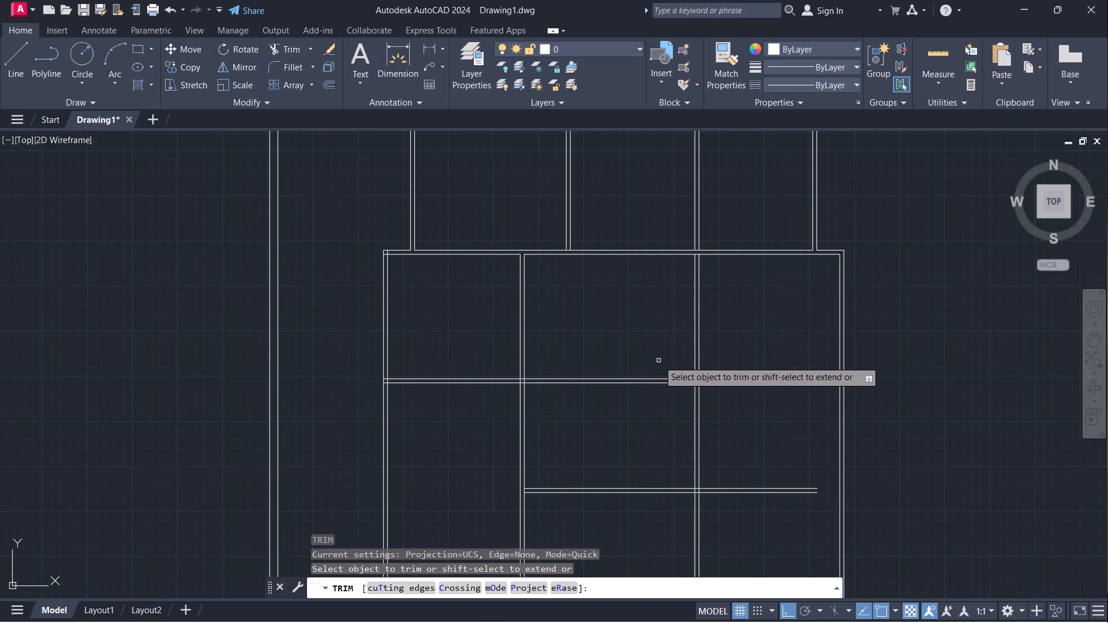
drag(633, 365, 634, 433)
scroll(690, 401, up, 2)
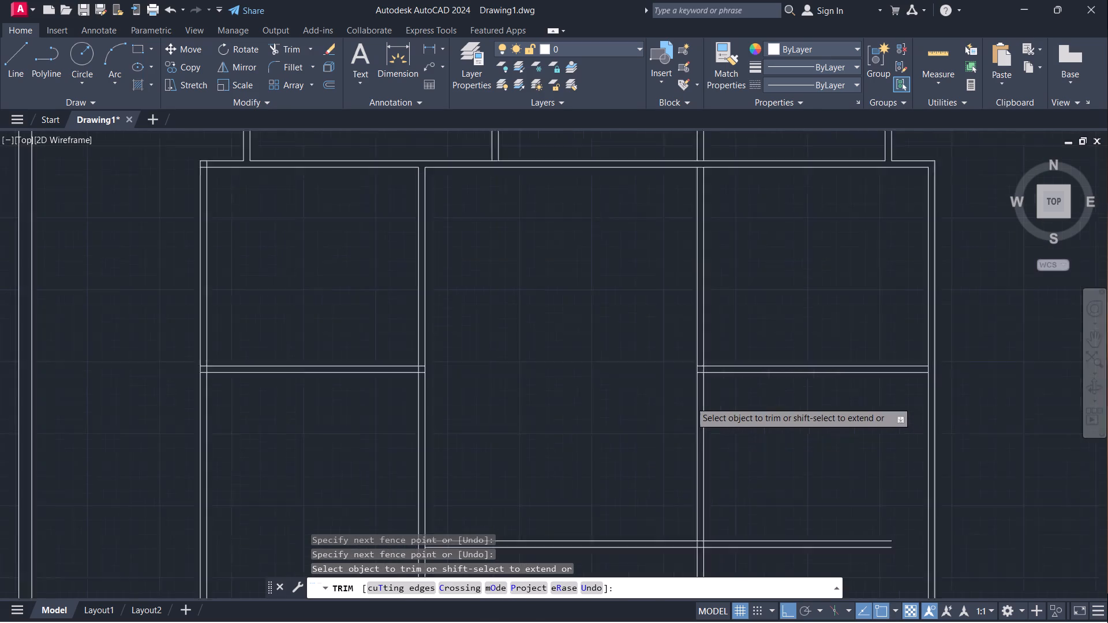
scroll(690, 401, up, 2)
drag(724, 249, 723, 261)
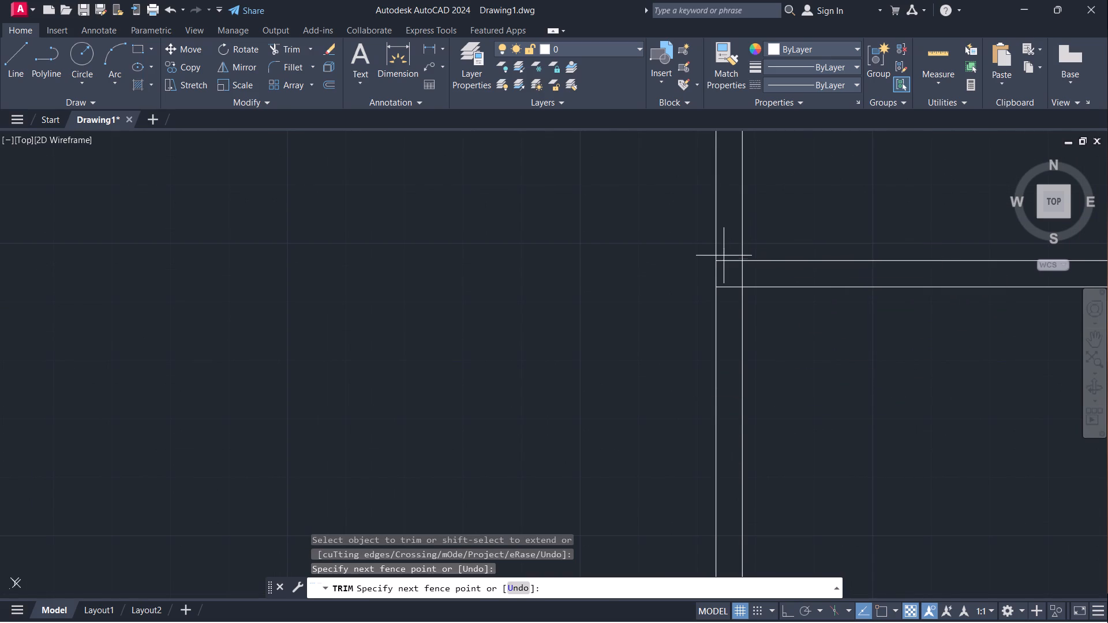
drag(723, 261, 733, 301)
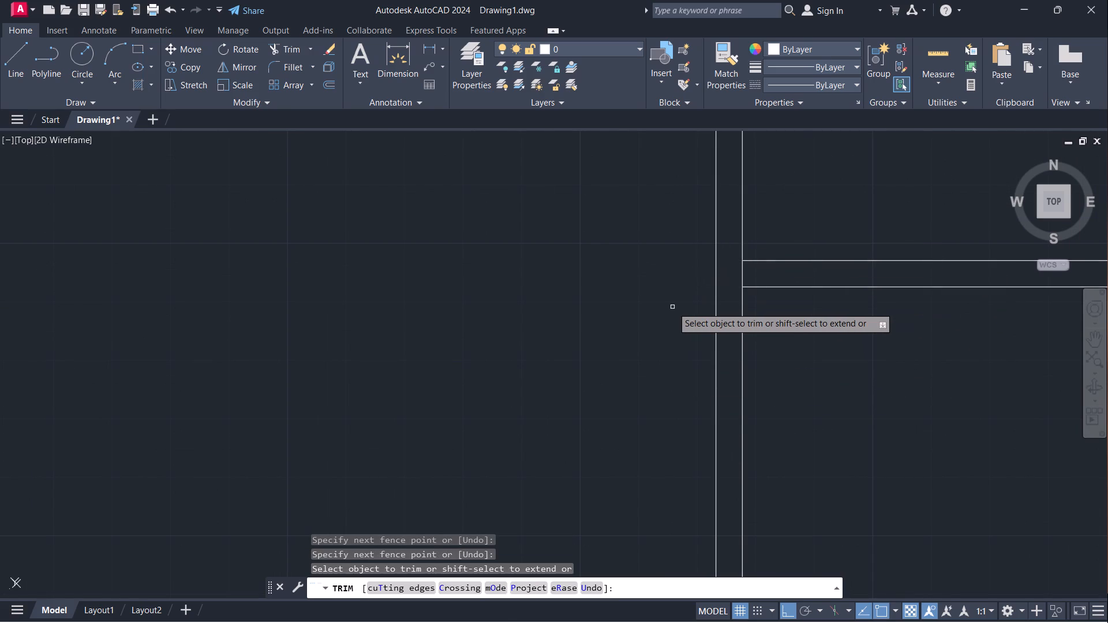
Trim the left room's horizontal wall lines where they run into the vertical wall beside the middle room.
scroll(672, 307, down, 1)
scroll(601, 325, down, 1)
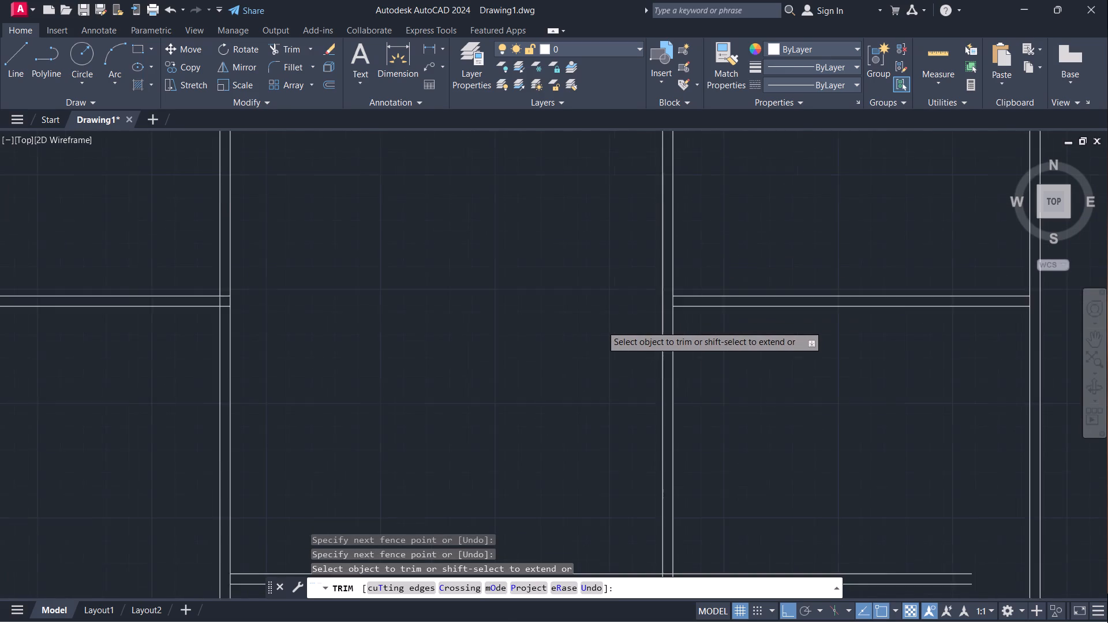
scroll(601, 325, down, 1)
middle_drag(511, 349, 773, 362)
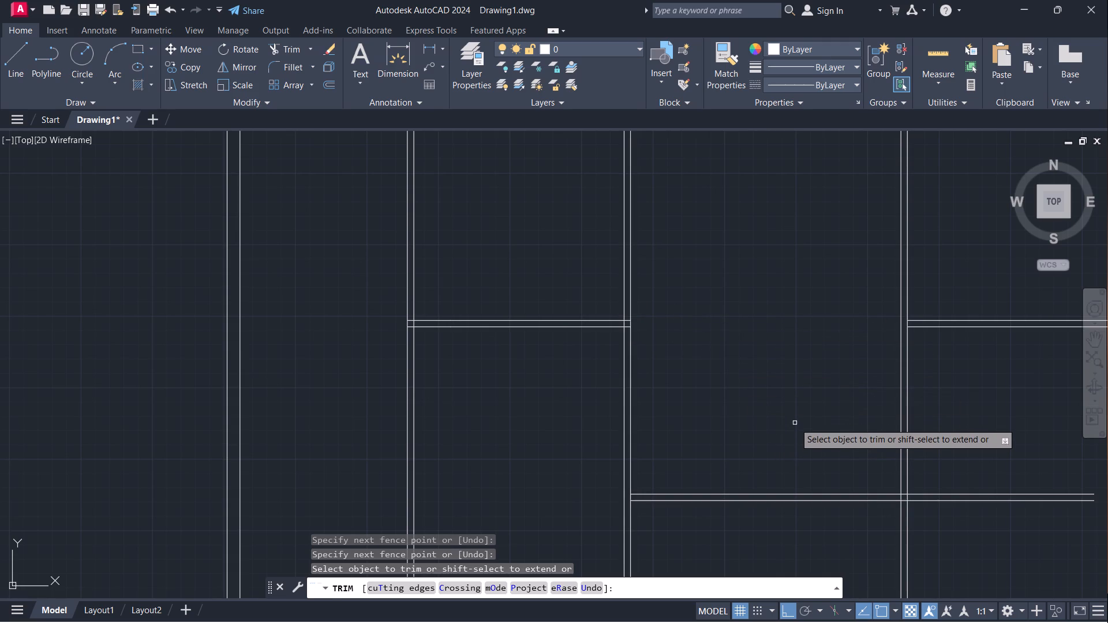
scroll(631, 330, up, 5)
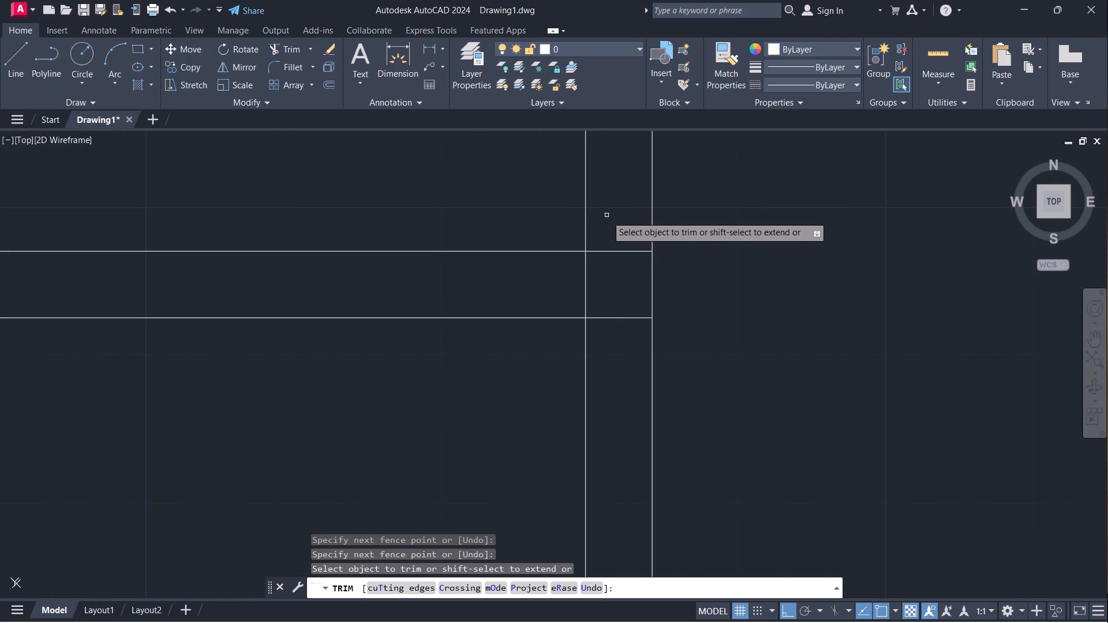
drag(603, 223, 609, 343)
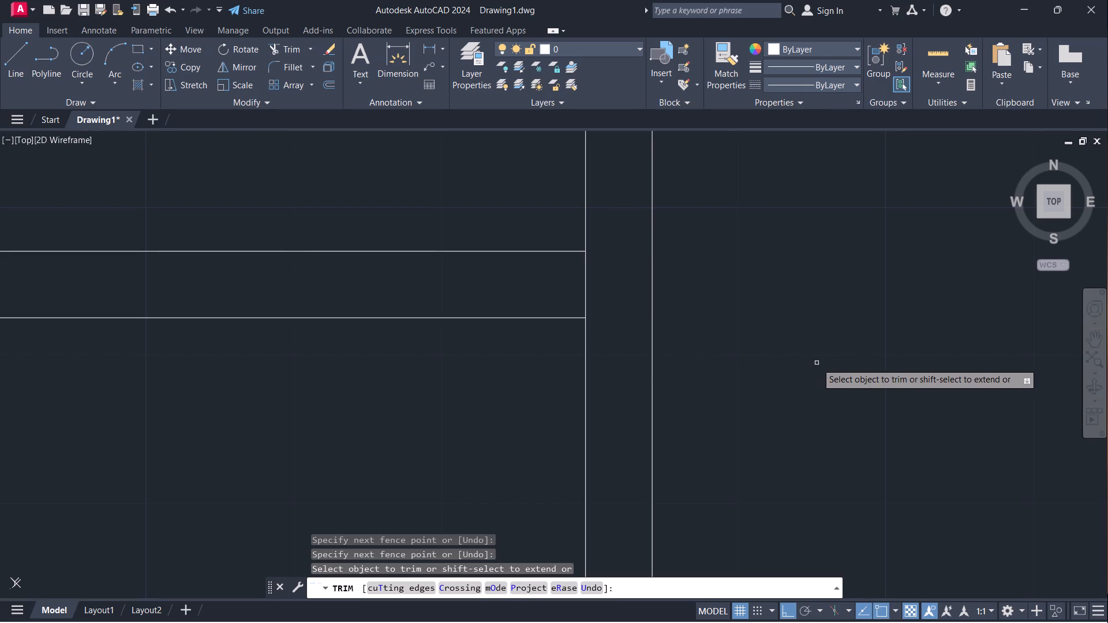
scroll(817, 363, down, 6)
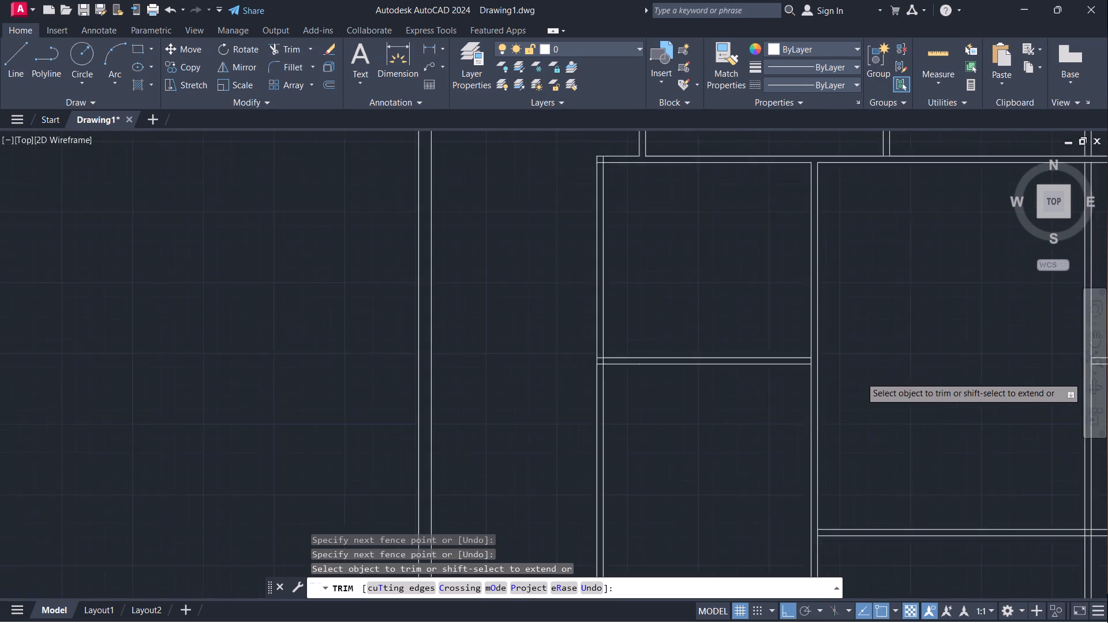
scroll(854, 410, down, 1)
middle_drag(854, 410, 624, 223)
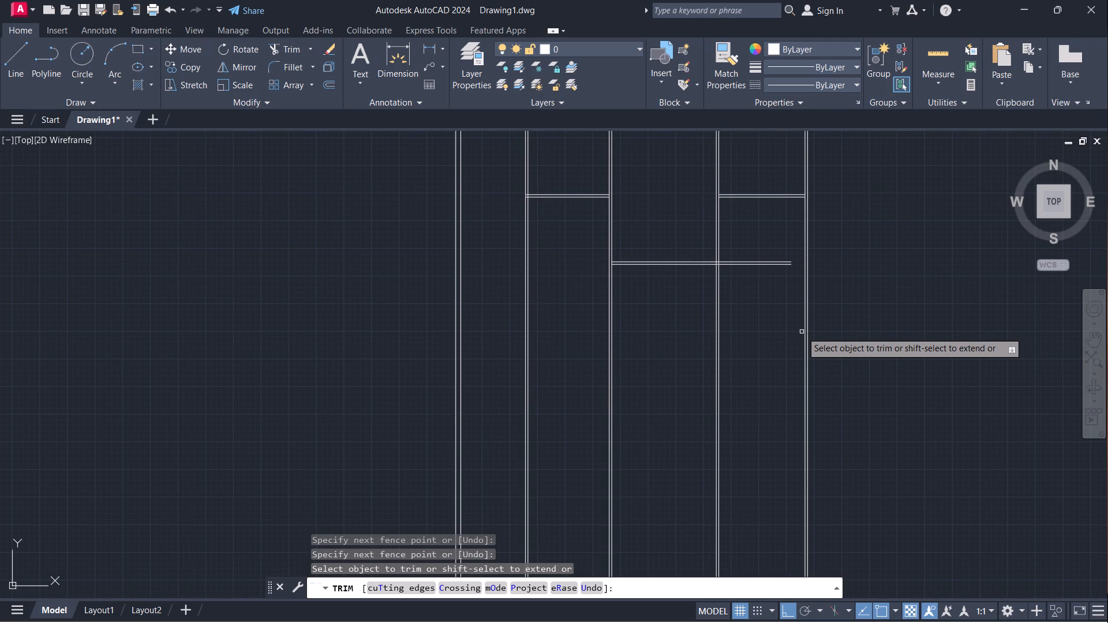
key(space)
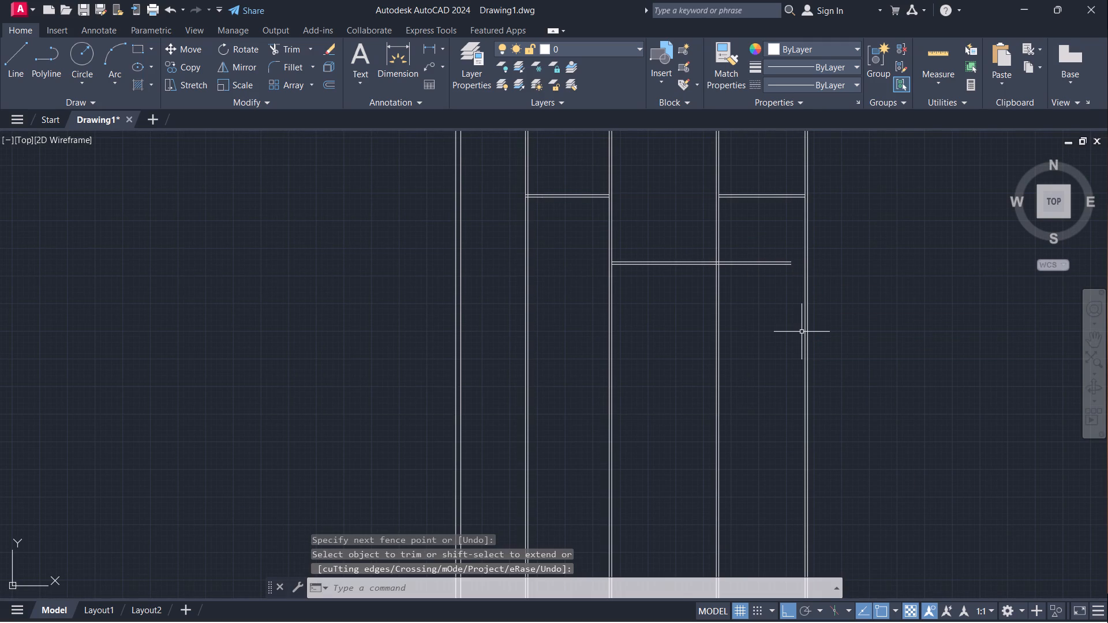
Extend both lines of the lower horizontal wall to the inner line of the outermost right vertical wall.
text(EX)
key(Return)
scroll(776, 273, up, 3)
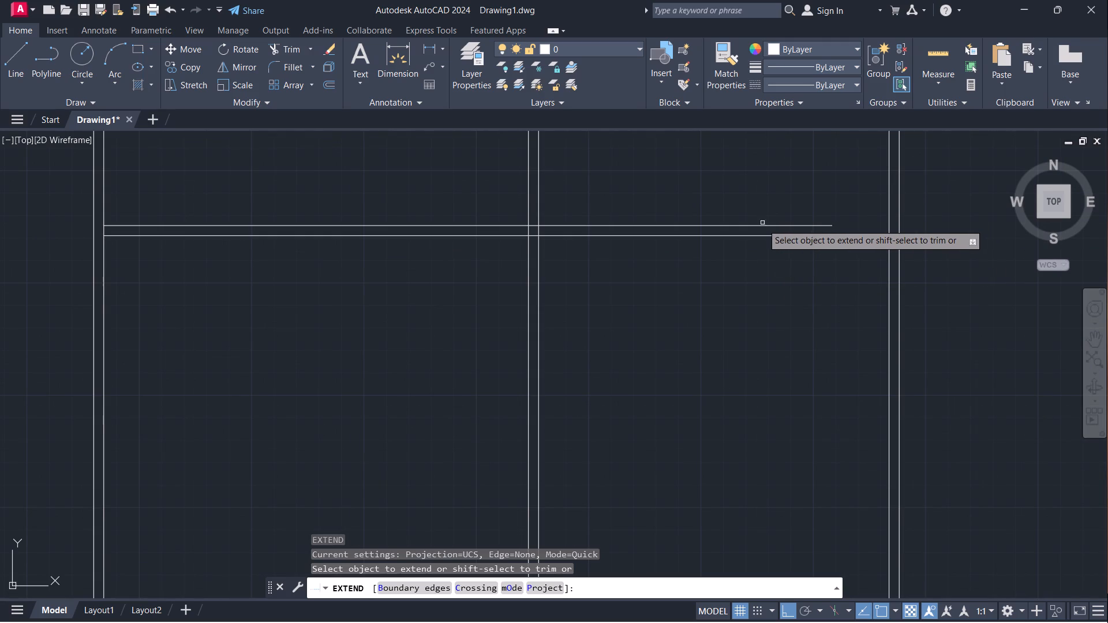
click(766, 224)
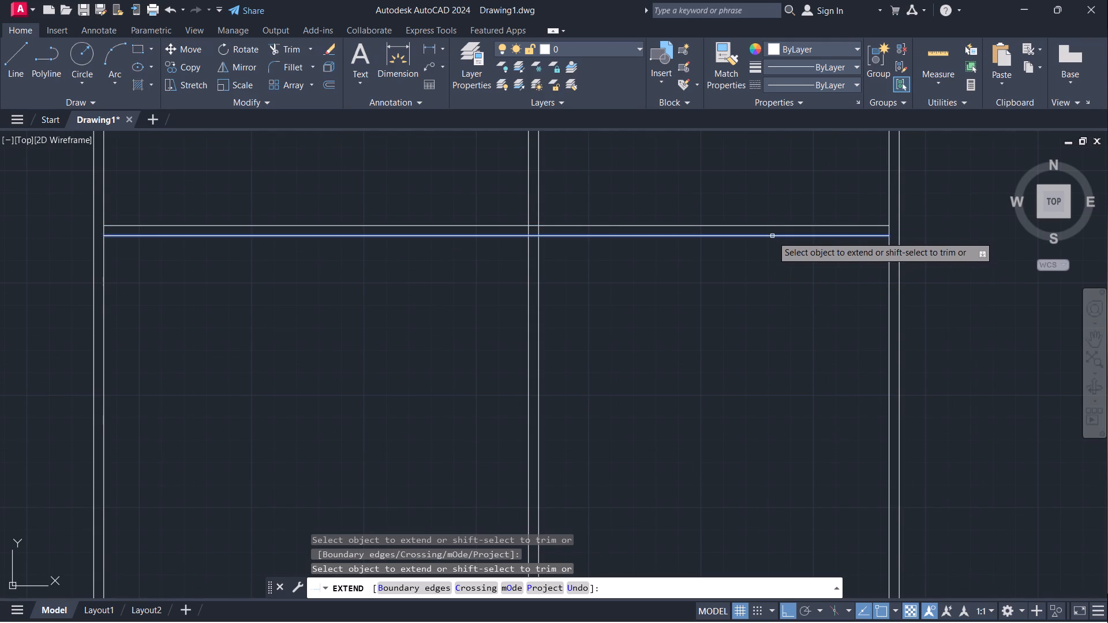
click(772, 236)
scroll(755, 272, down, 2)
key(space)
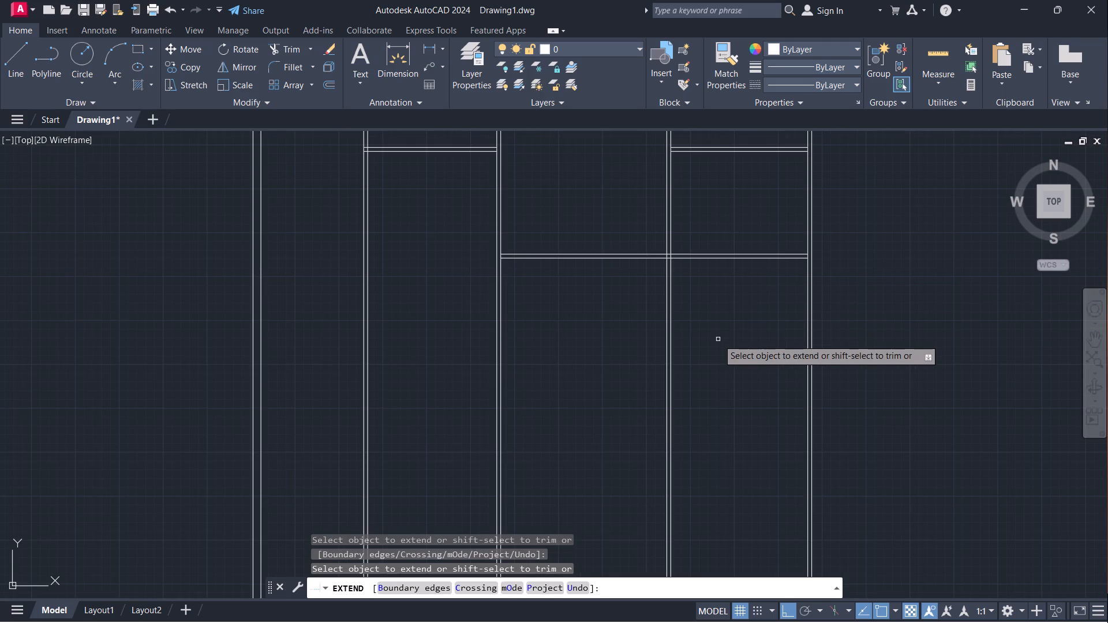
Trim the lower horizontal wall's two lines out of the right room, up to the vertical wall beside the middle room.
text(TR)
key(Return)
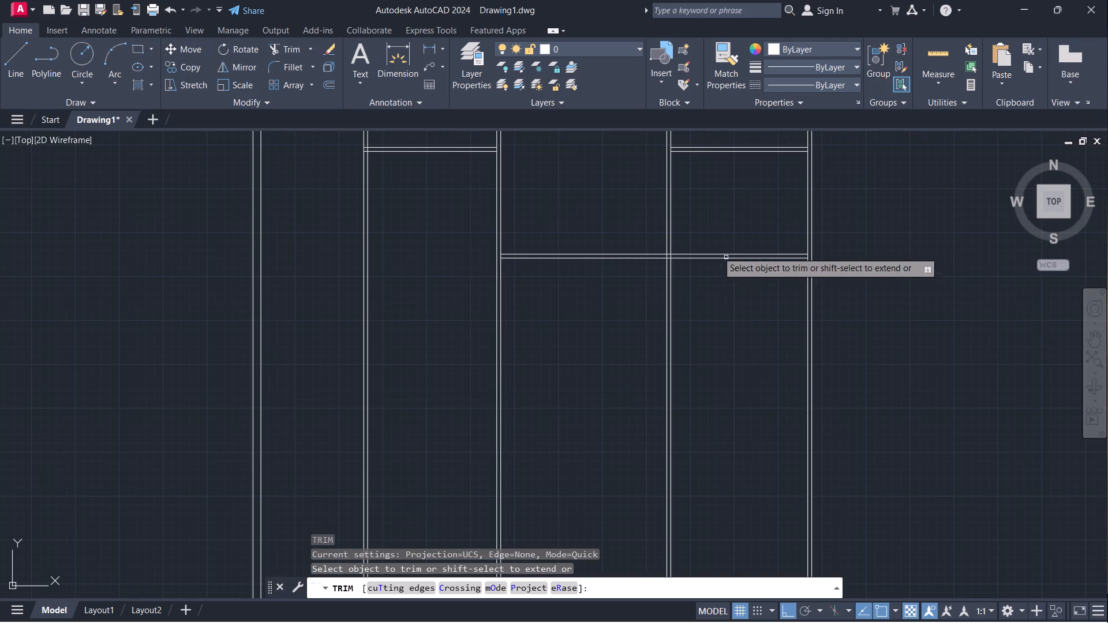
scroll(640, 198, down, 3)
middle_drag(665, 234, 660, 265)
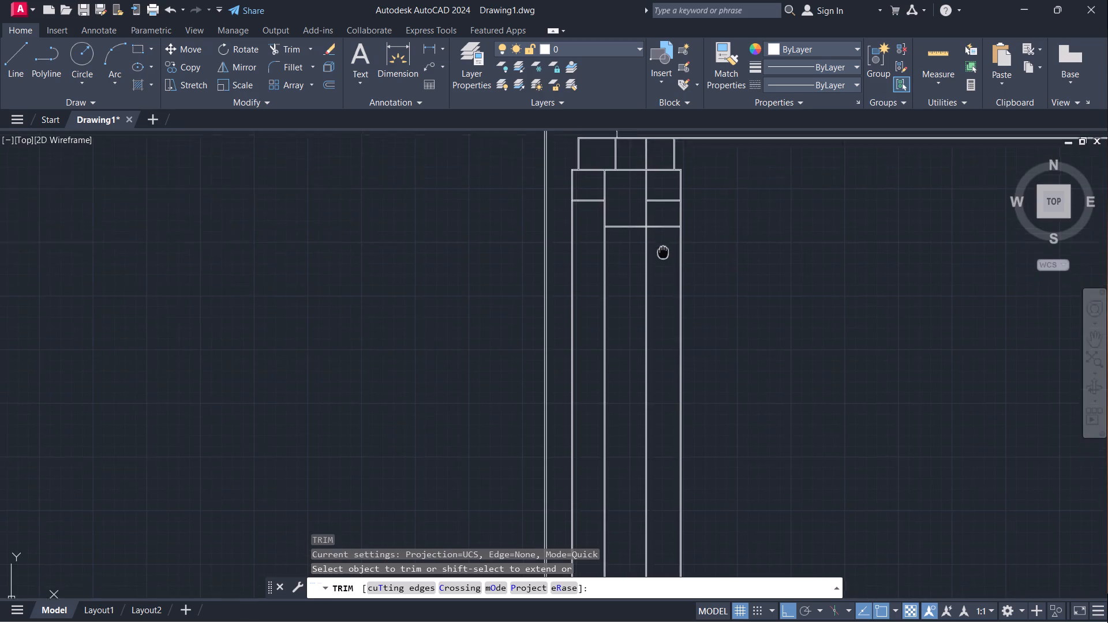
middle_drag(660, 265, 627, 366)
scroll(632, 326, up, 3)
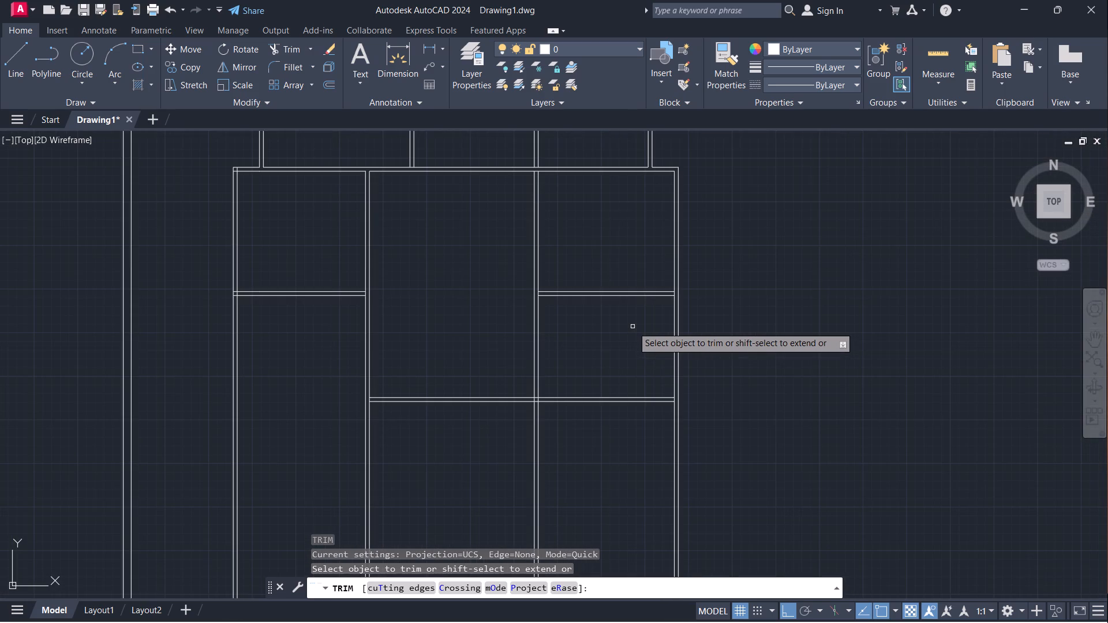
drag(627, 377, 602, 475)
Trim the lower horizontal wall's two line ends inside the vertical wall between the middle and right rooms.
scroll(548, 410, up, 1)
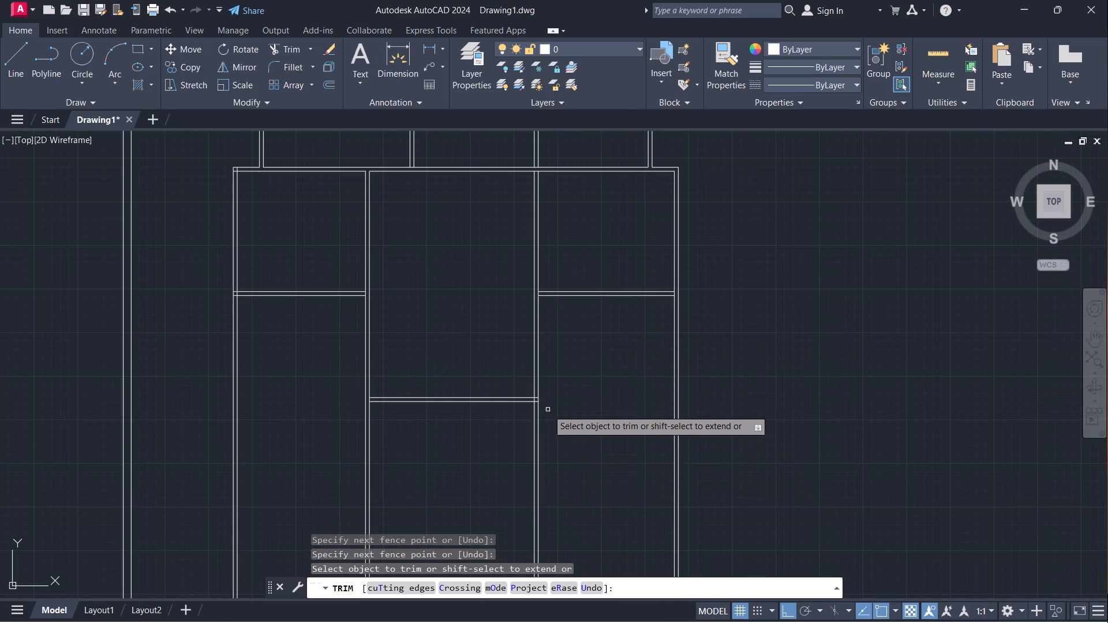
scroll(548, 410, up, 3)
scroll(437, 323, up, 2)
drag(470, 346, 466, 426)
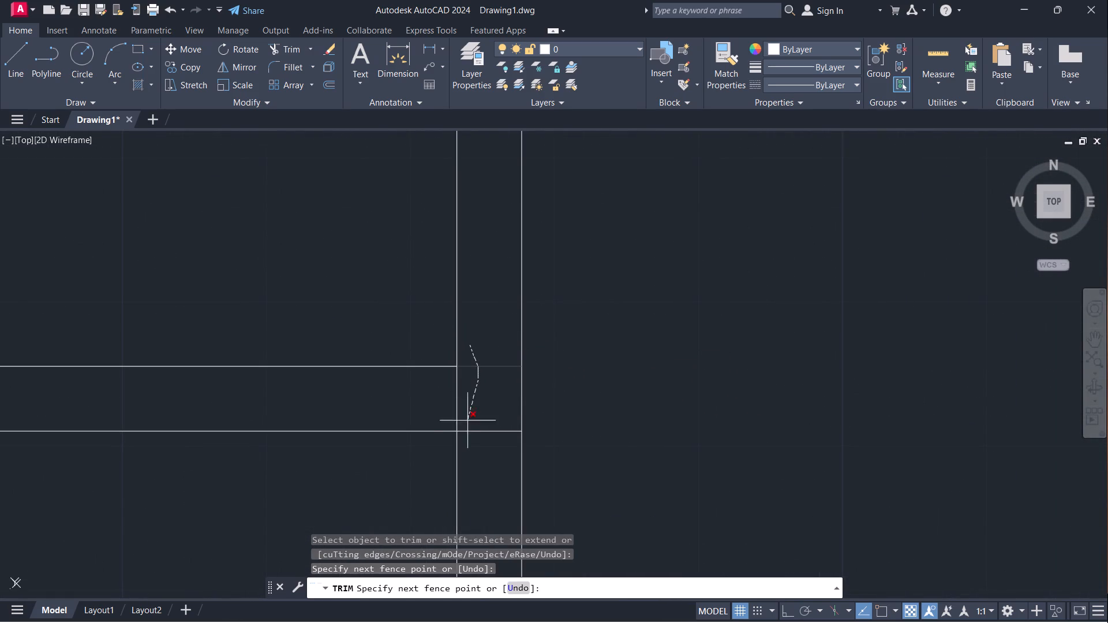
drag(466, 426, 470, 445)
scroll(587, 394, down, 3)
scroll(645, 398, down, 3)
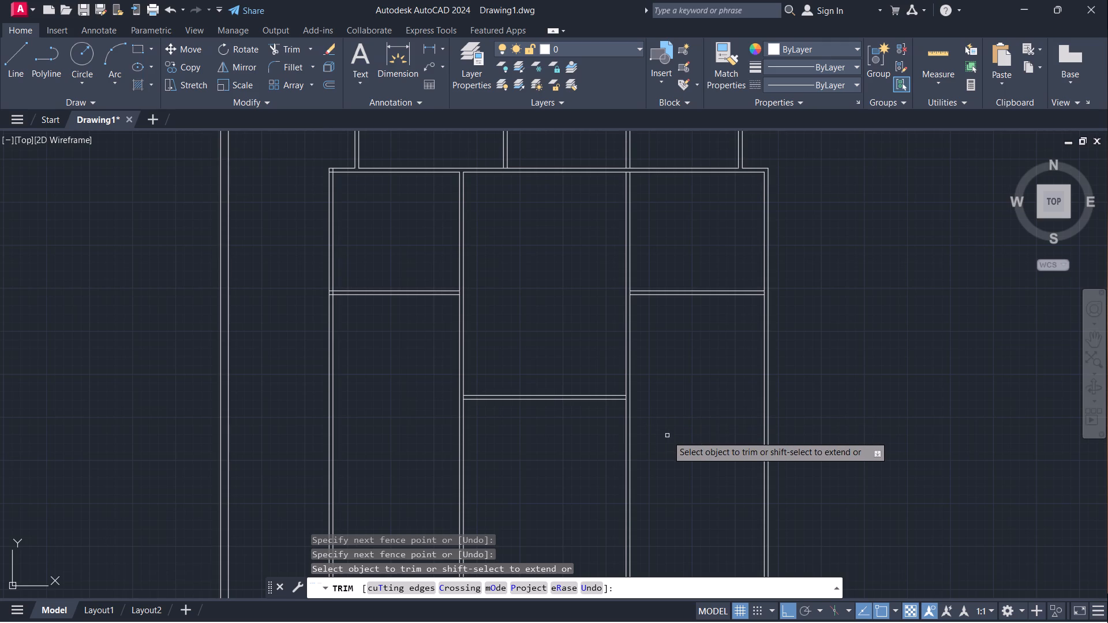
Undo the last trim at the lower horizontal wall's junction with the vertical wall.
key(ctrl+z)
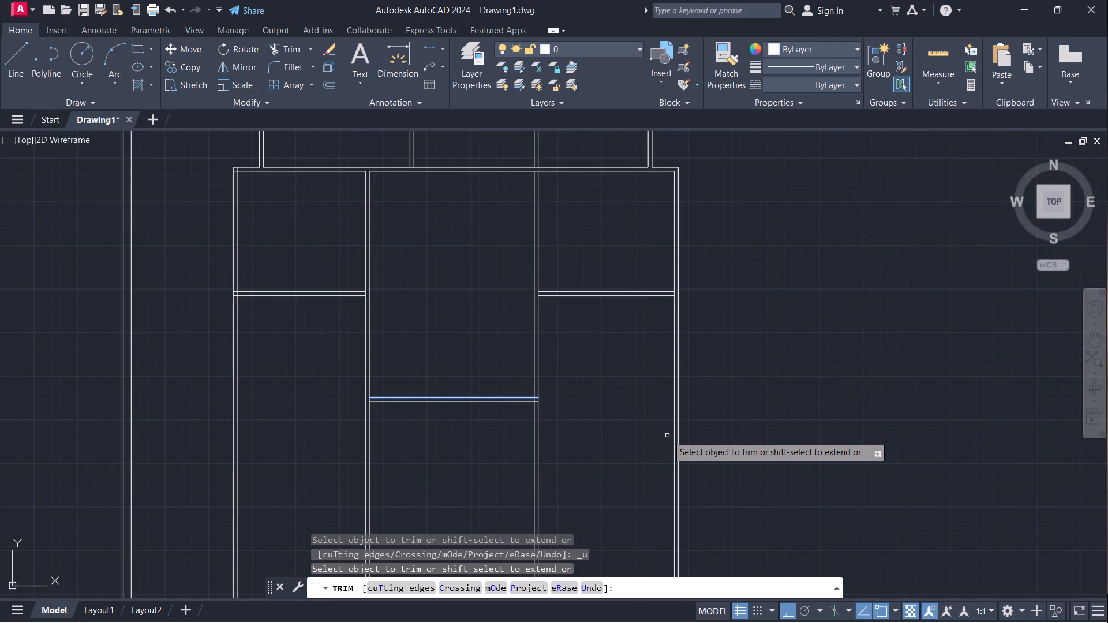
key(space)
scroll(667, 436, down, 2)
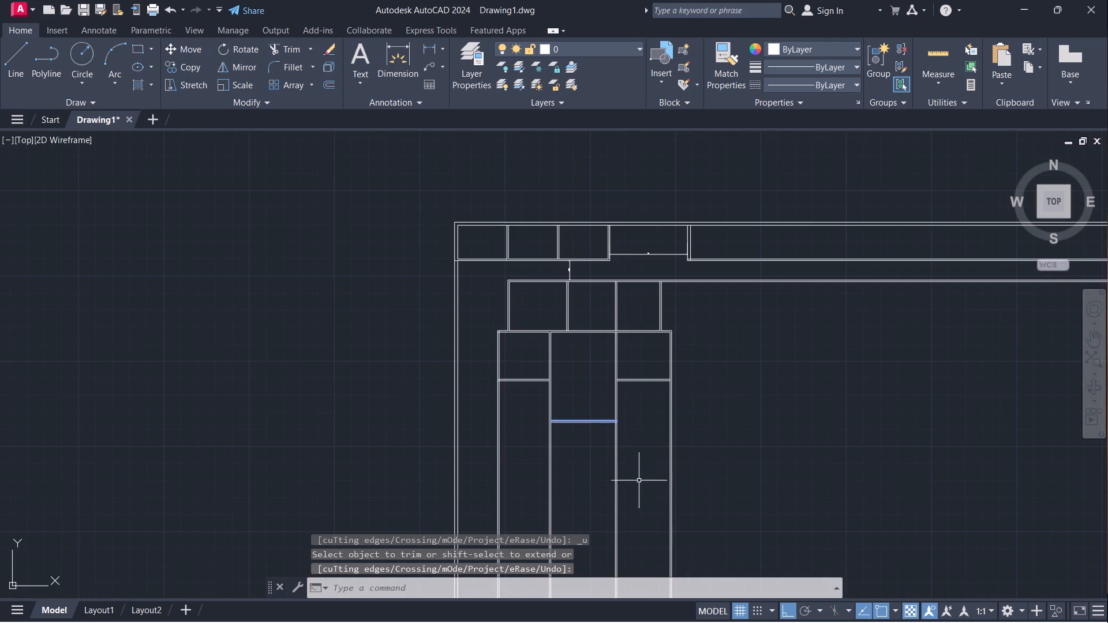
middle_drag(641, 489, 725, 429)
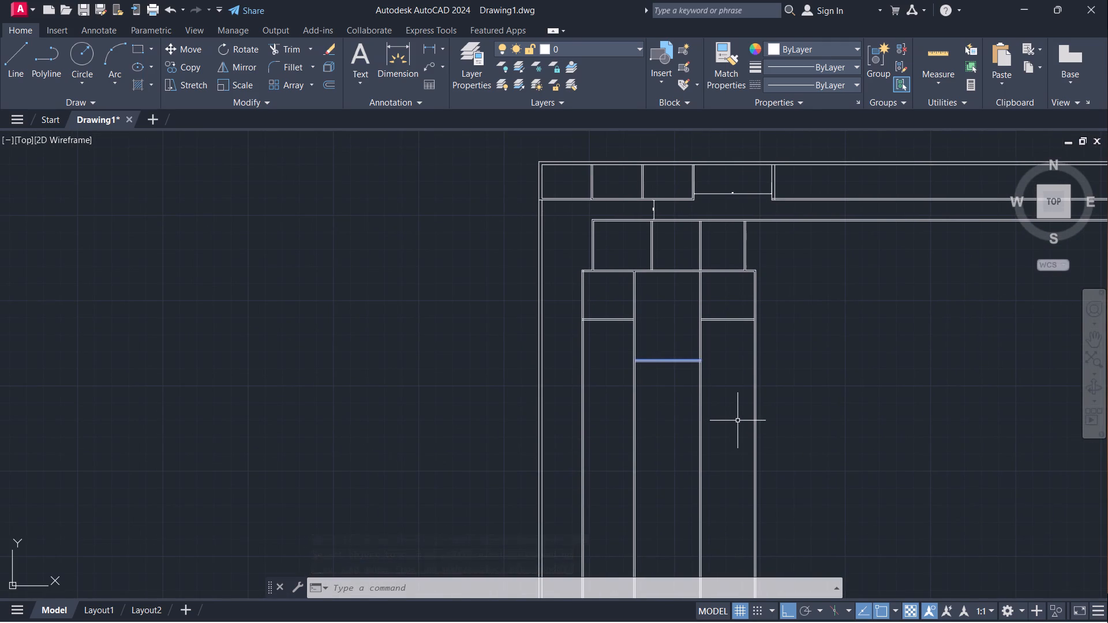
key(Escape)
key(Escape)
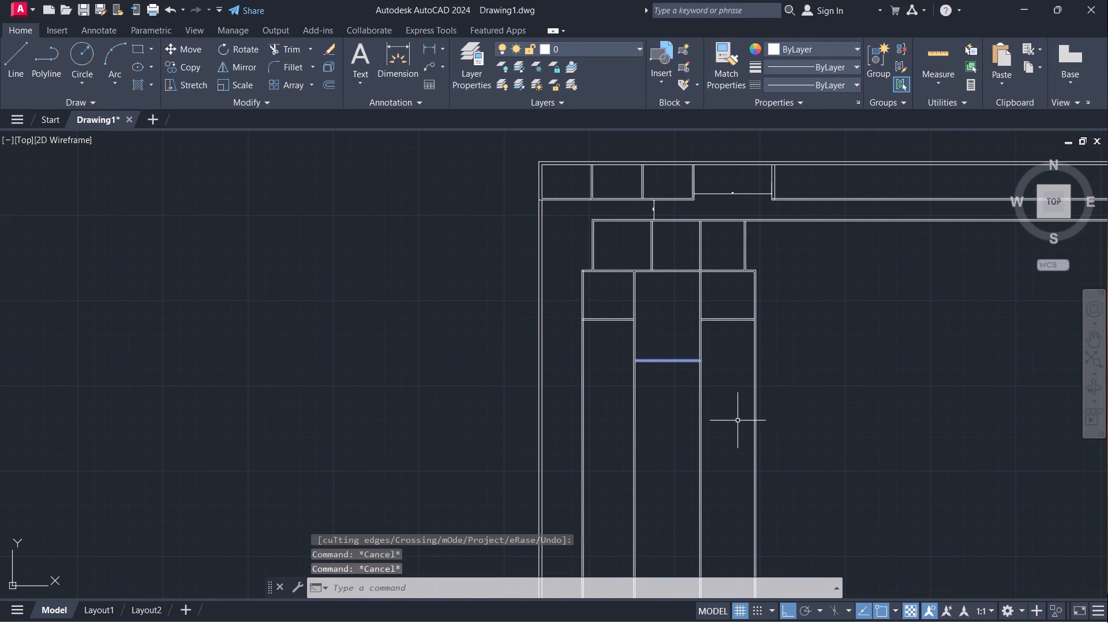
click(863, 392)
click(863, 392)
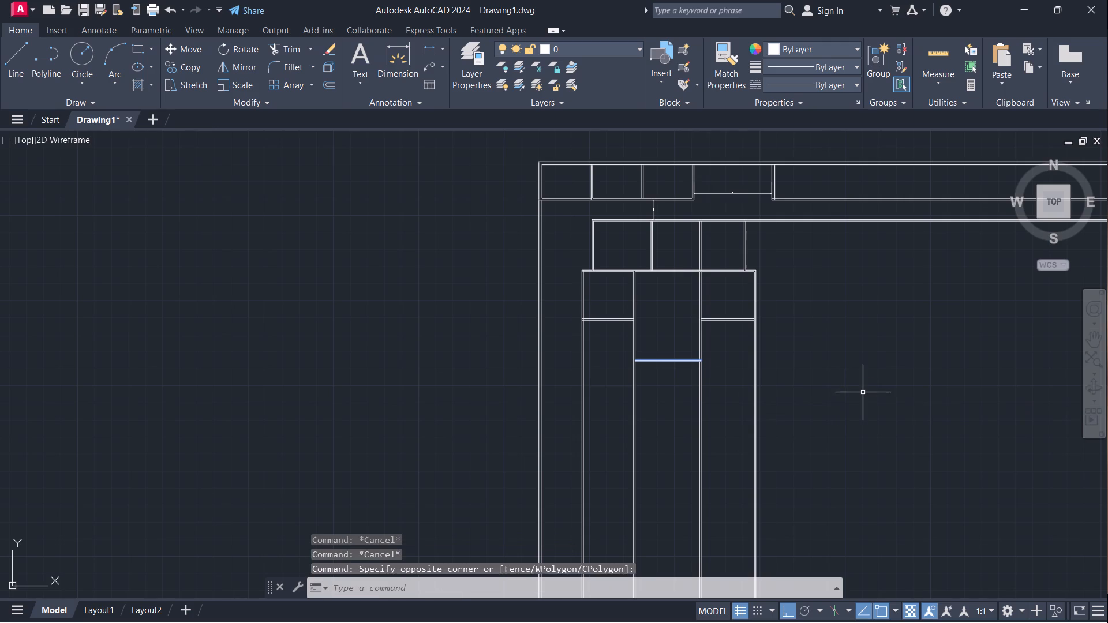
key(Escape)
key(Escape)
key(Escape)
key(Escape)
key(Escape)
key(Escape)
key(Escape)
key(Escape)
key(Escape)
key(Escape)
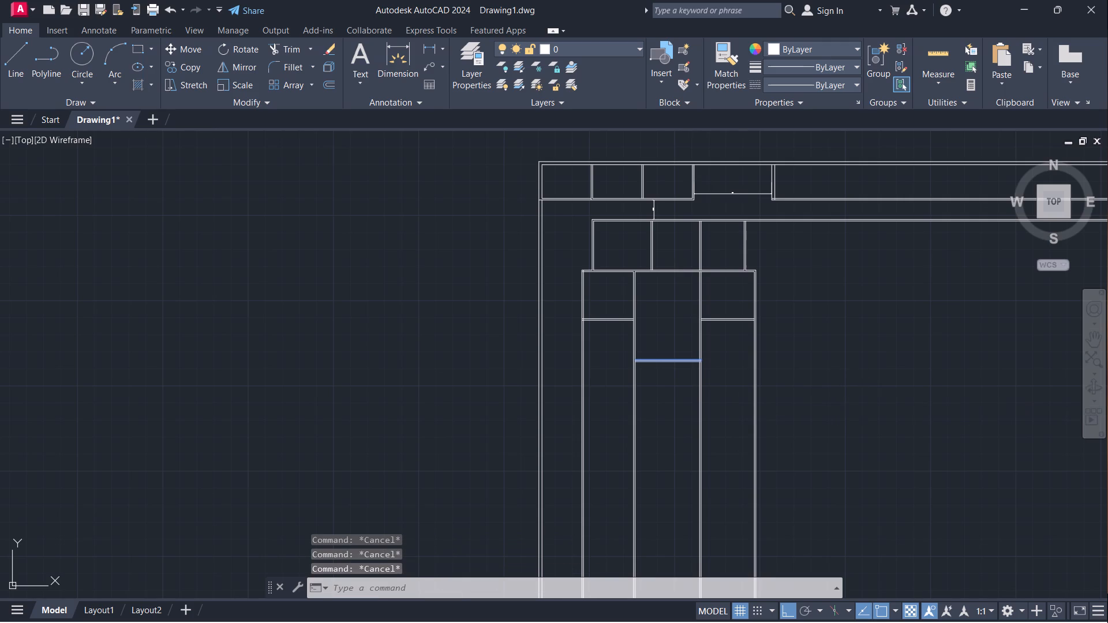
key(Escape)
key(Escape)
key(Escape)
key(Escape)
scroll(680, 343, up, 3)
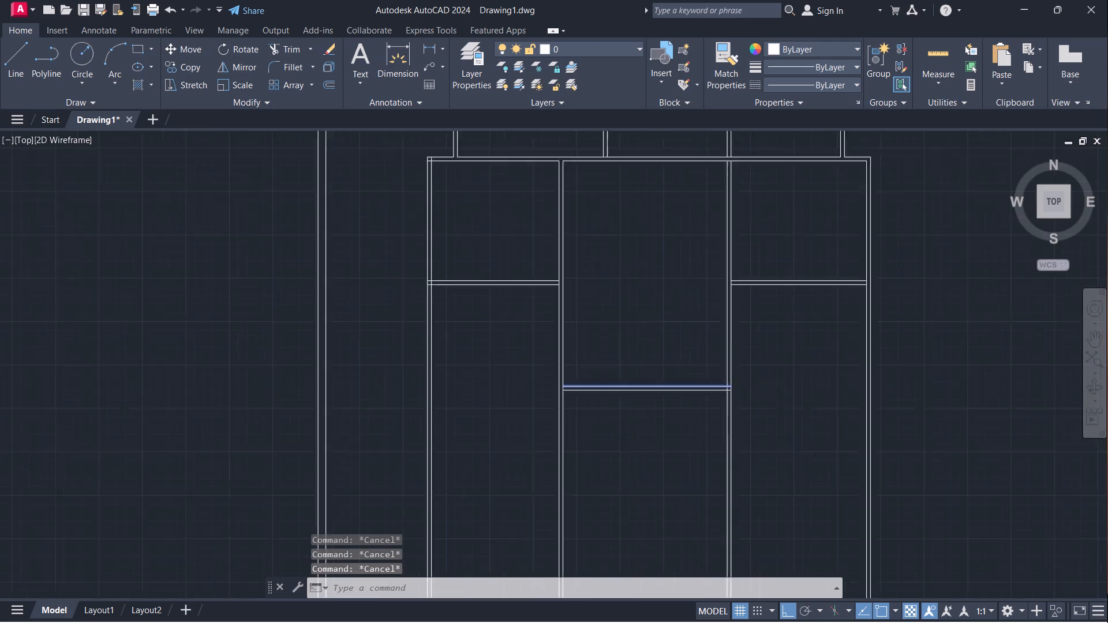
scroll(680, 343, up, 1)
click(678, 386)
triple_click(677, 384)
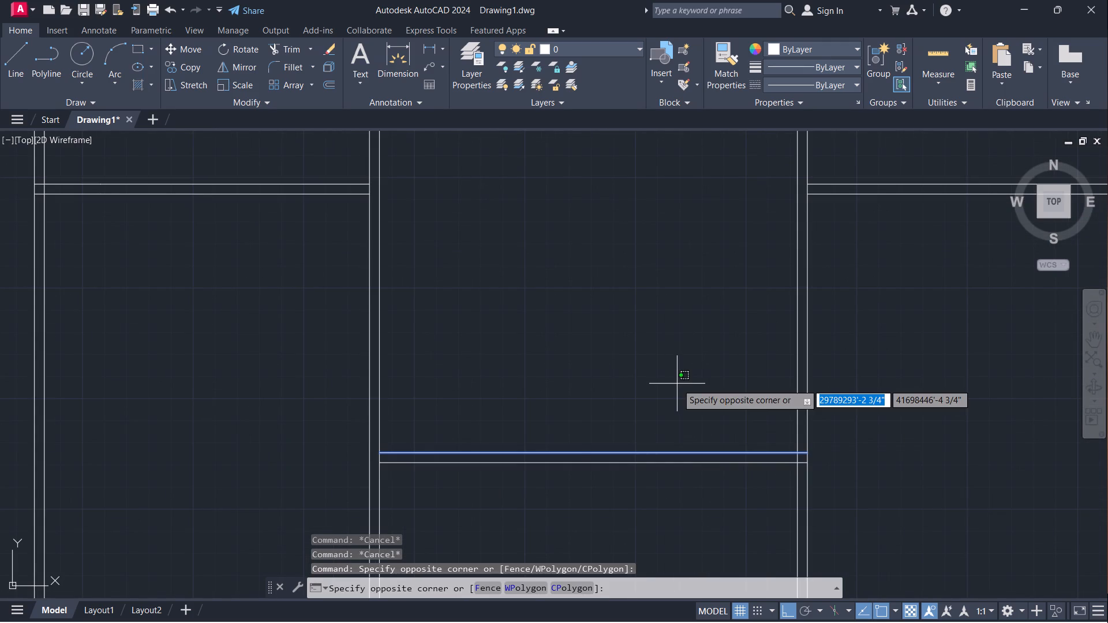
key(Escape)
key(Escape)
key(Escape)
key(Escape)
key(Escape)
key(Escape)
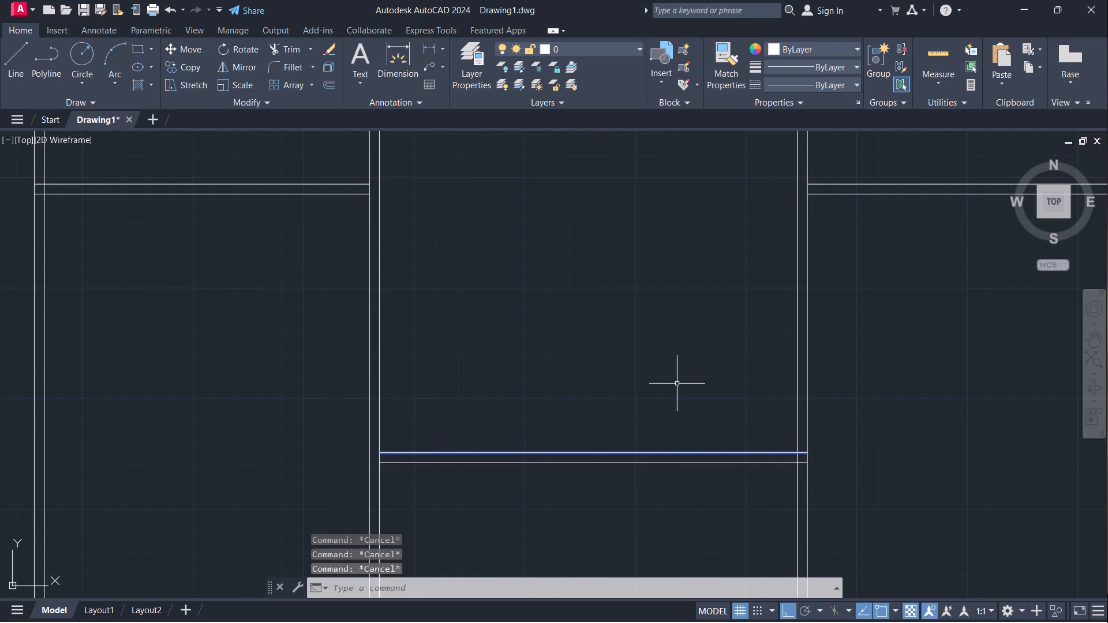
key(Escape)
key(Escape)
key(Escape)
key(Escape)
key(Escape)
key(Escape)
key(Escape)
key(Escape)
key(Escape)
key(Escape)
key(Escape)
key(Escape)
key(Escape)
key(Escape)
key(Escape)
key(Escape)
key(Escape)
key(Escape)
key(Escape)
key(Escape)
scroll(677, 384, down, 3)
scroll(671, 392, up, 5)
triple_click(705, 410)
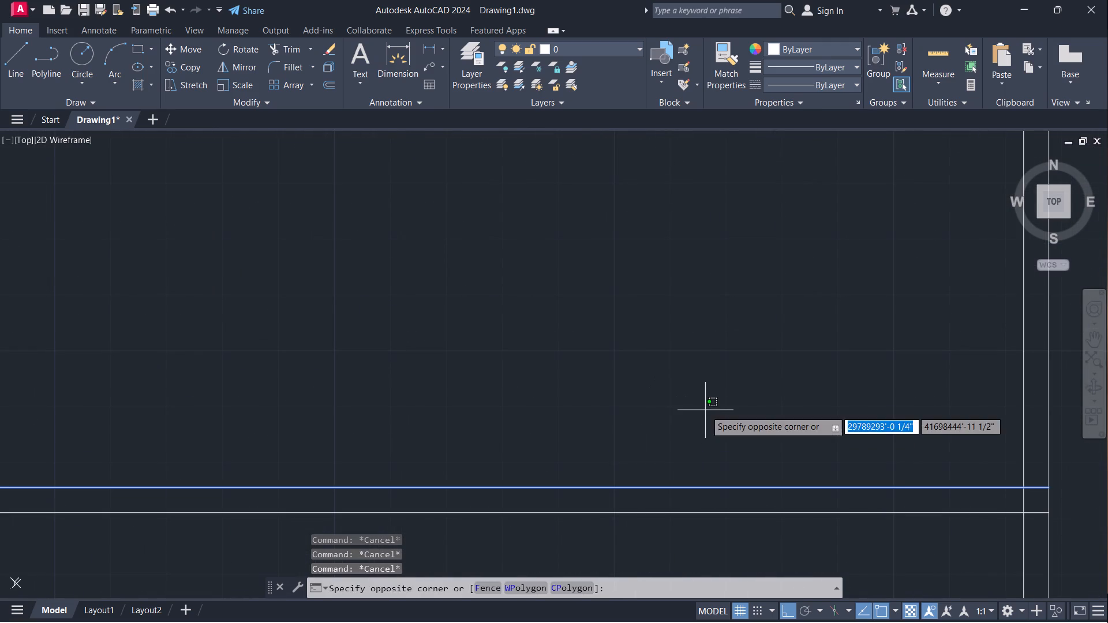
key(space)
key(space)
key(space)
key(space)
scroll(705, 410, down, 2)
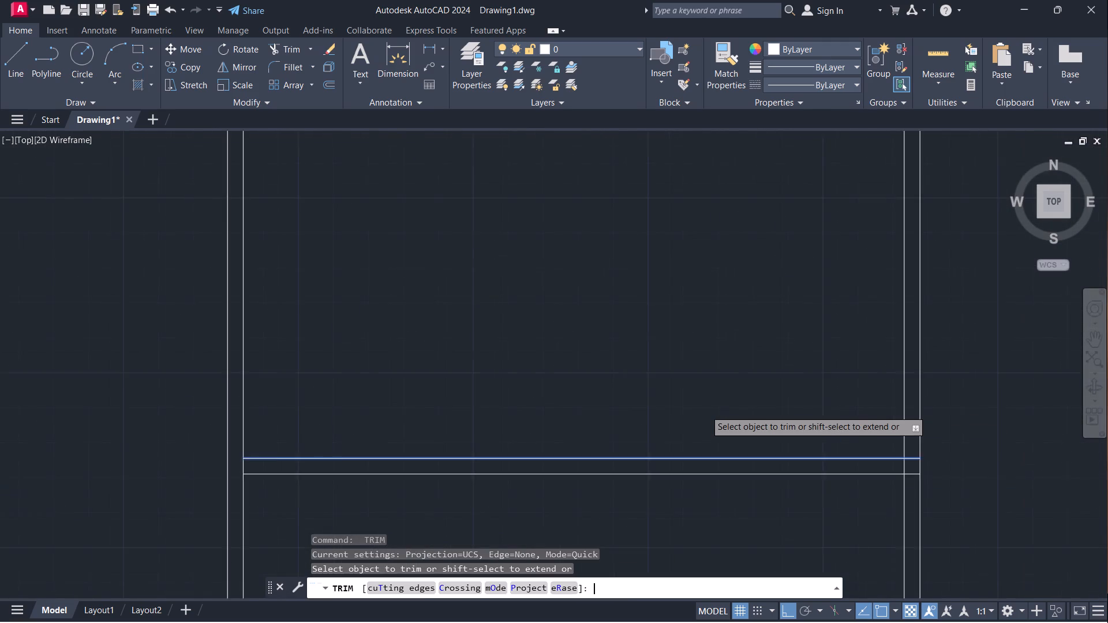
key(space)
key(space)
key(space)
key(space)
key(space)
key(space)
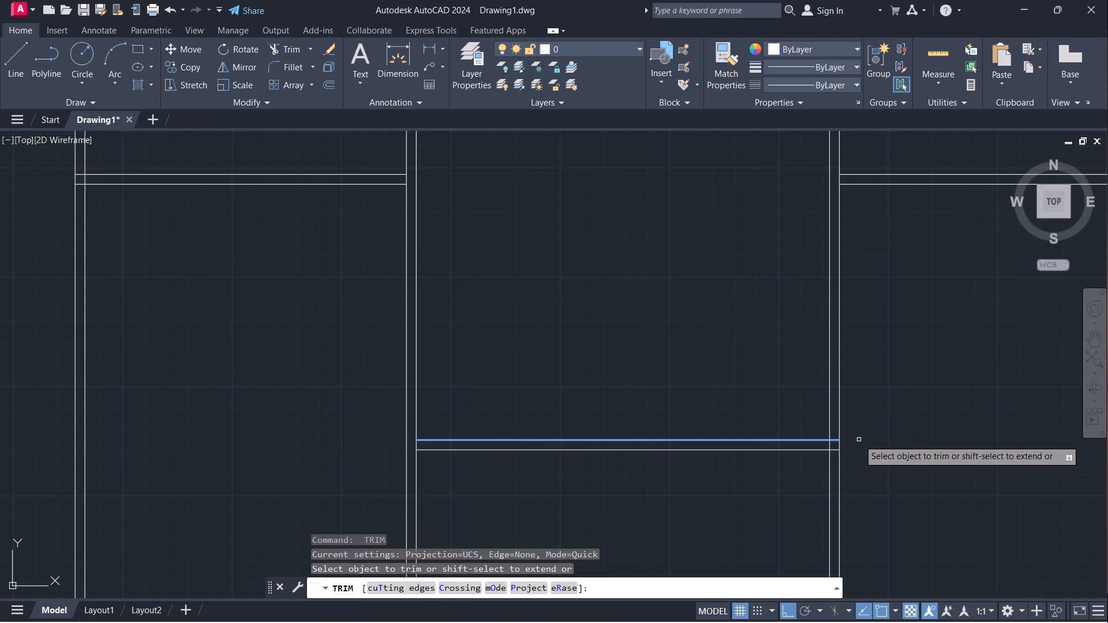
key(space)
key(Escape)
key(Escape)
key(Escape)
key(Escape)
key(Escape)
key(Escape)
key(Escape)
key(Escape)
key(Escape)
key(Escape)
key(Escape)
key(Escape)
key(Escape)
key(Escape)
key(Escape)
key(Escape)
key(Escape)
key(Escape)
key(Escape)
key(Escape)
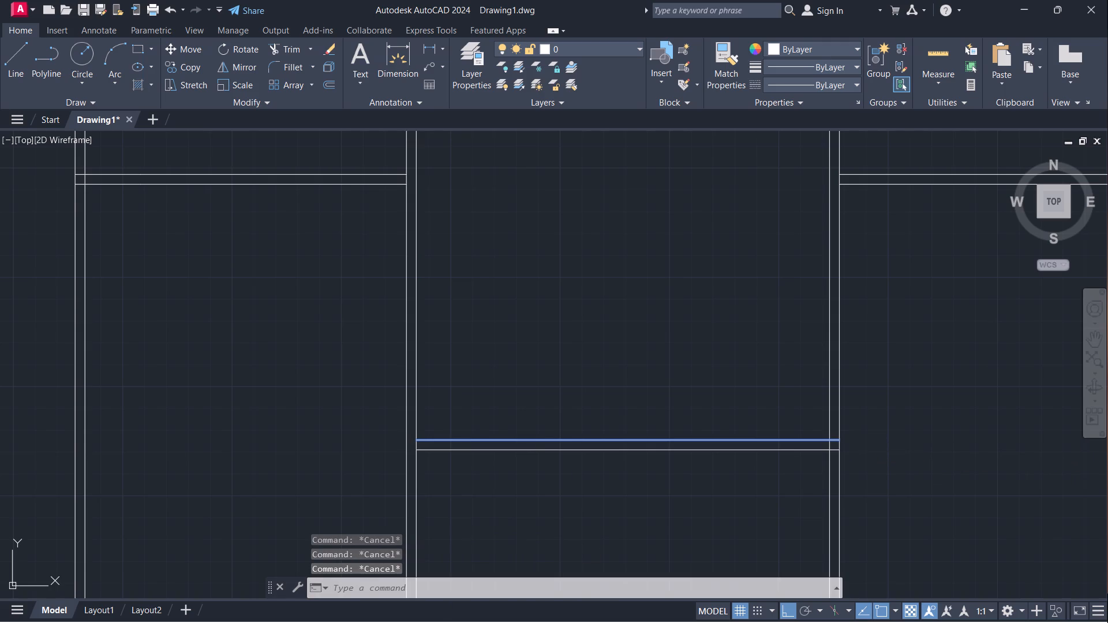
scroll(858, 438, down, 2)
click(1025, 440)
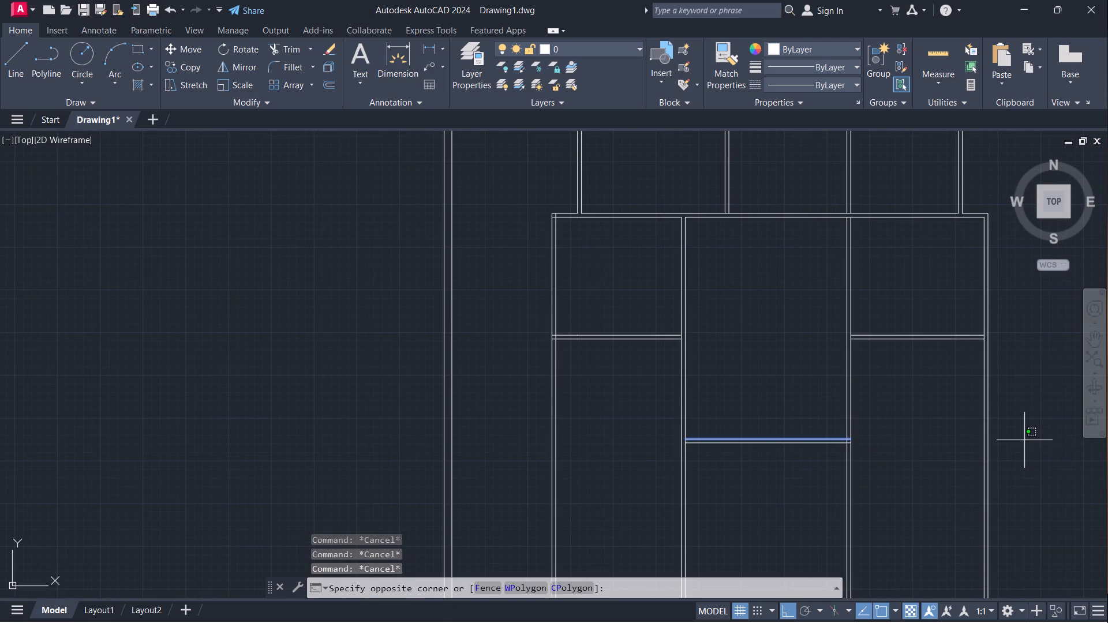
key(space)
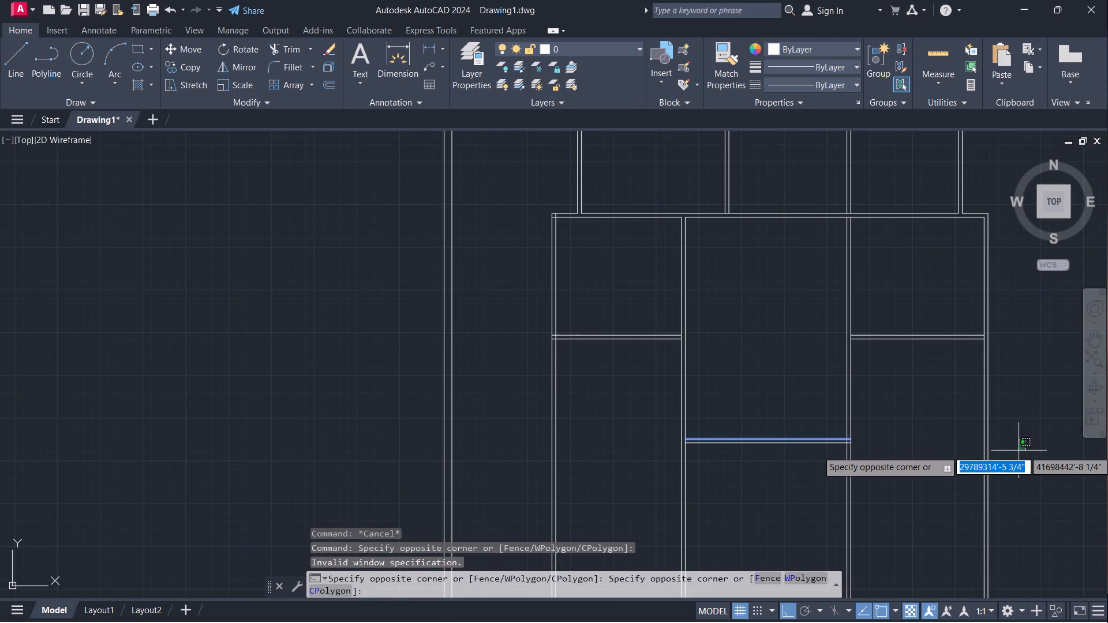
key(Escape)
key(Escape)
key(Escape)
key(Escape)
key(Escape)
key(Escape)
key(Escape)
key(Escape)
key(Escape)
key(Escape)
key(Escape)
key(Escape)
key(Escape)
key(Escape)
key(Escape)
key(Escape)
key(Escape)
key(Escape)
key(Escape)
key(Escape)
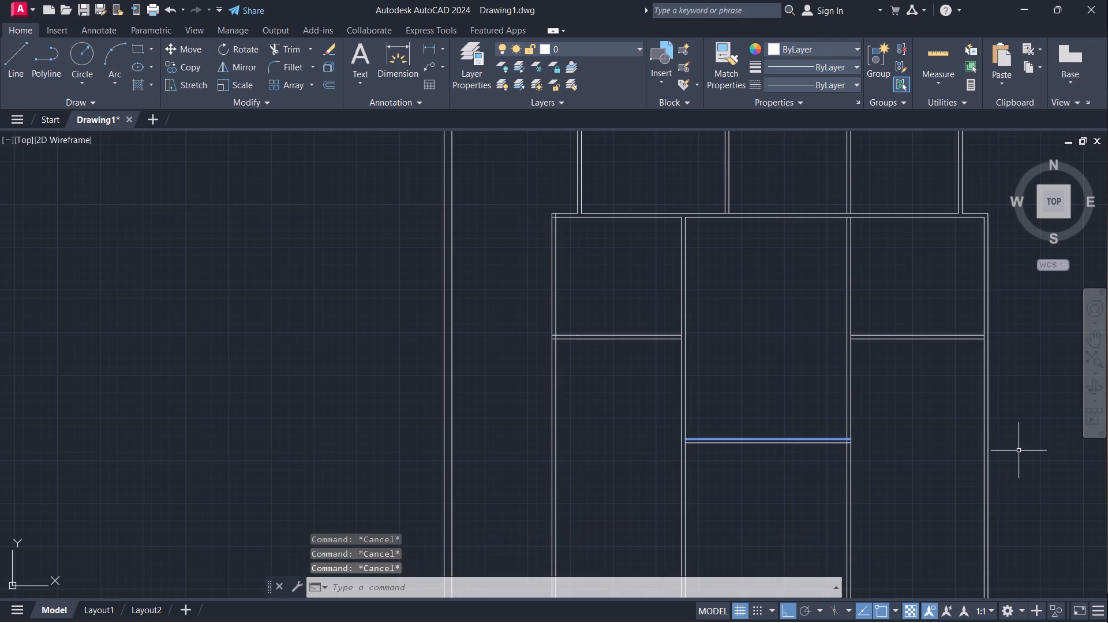
Examine the floor plan's wall layout around the three long rooms and the middle room's lower horizontal wall.
scroll(1019, 451, down, 3)
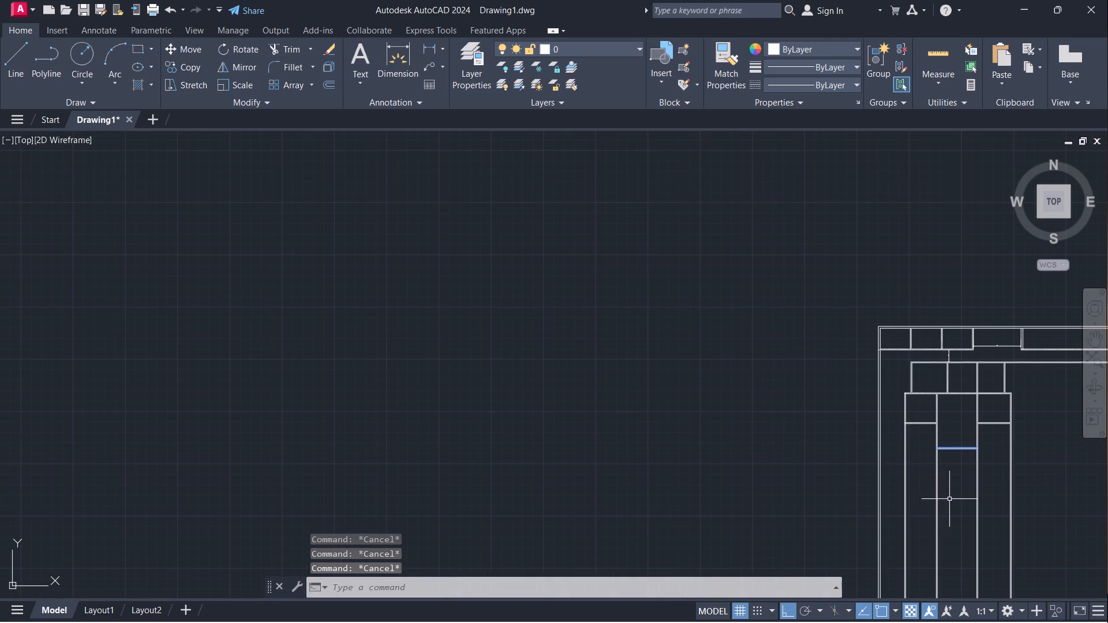
middle_drag(950, 498, 770, 429)
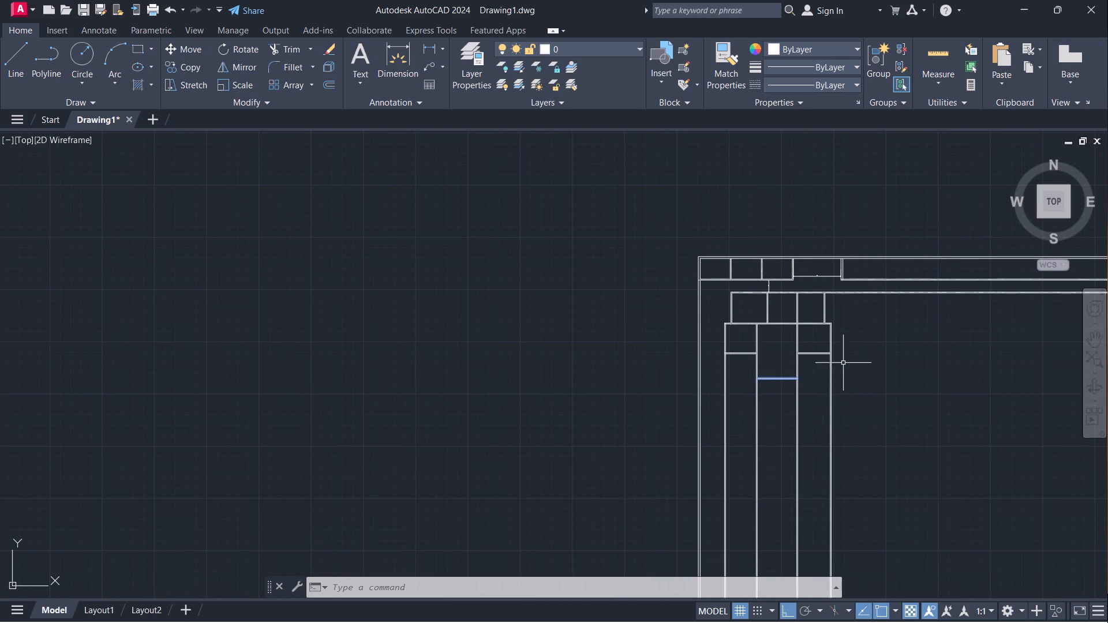
scroll(838, 347, up, 1)
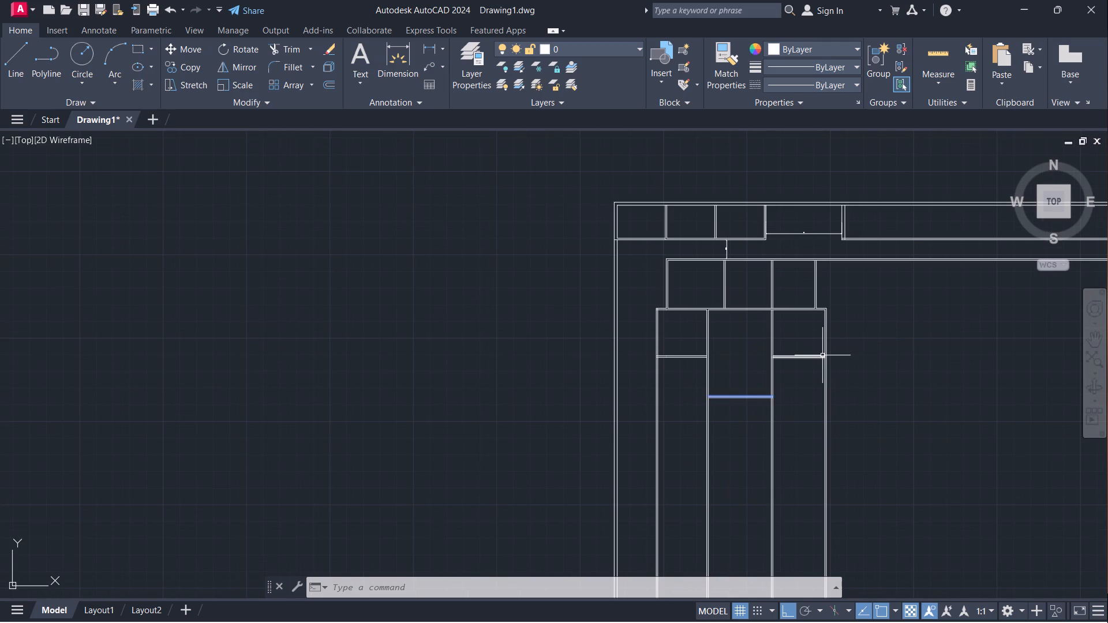
scroll(822, 355, up, 1)
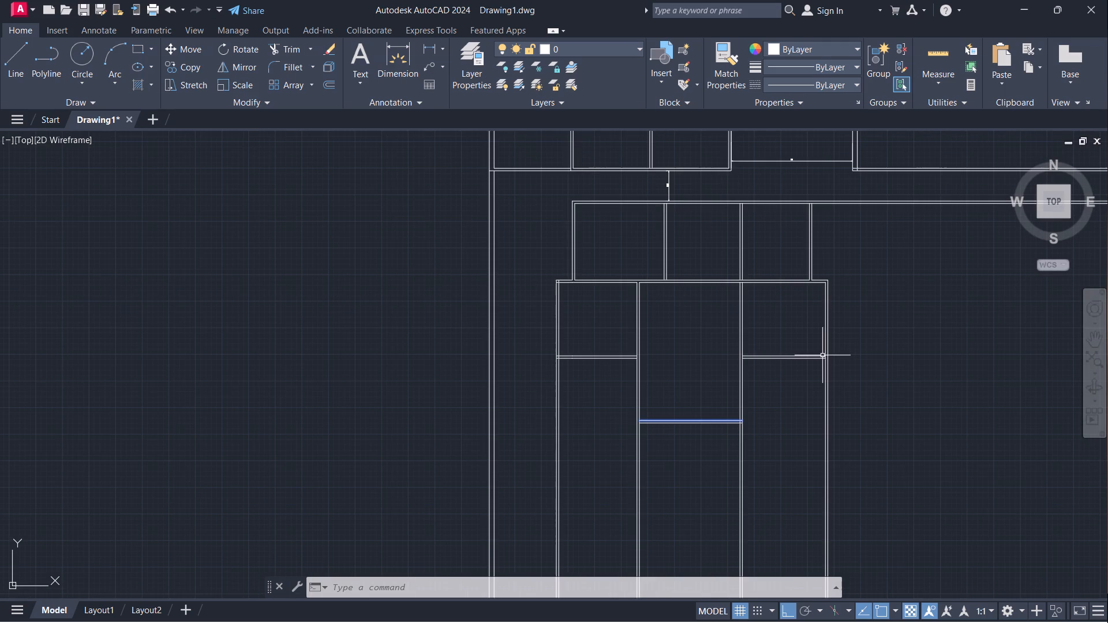
scroll(822, 355, up, 2)
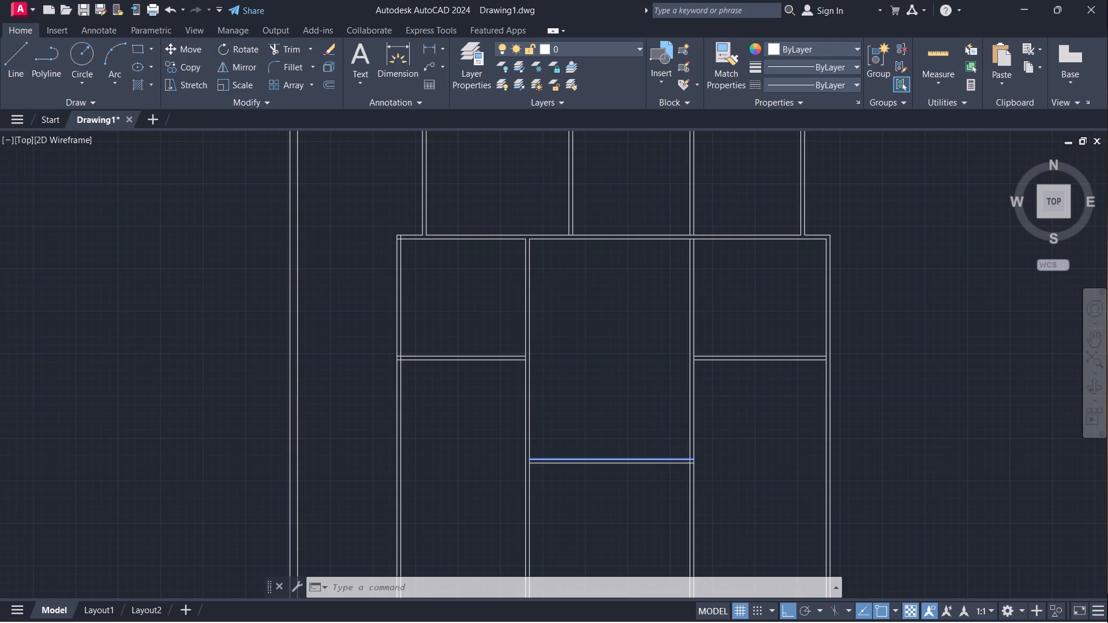
scroll(822, 355, down, 1)
middle_drag(595, 506, 742, 399)
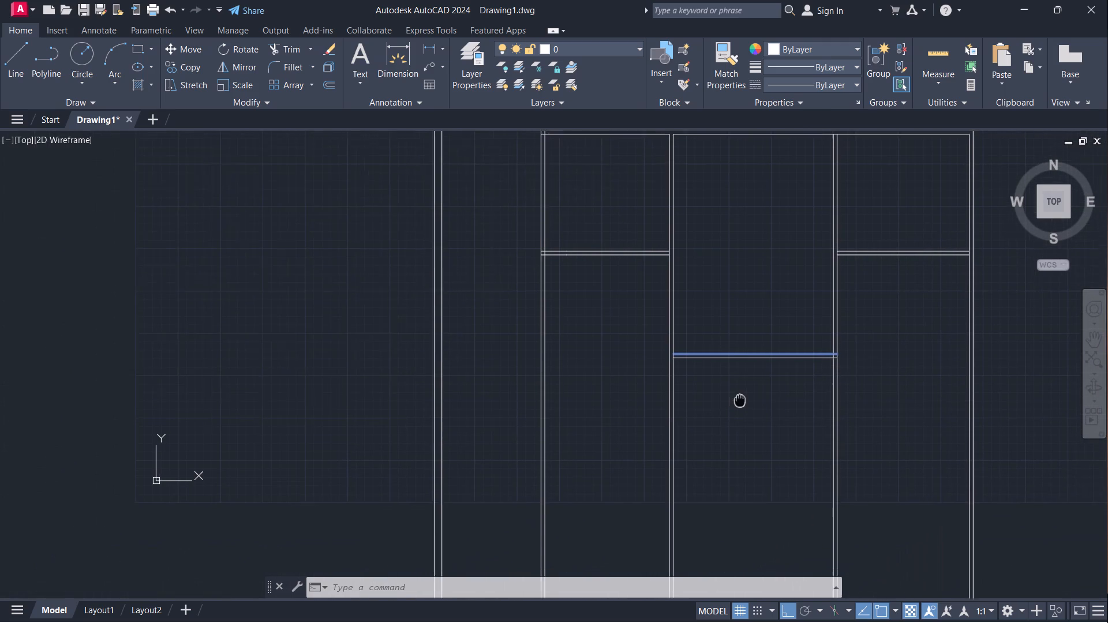
middle_drag(742, 399, 743, 397)
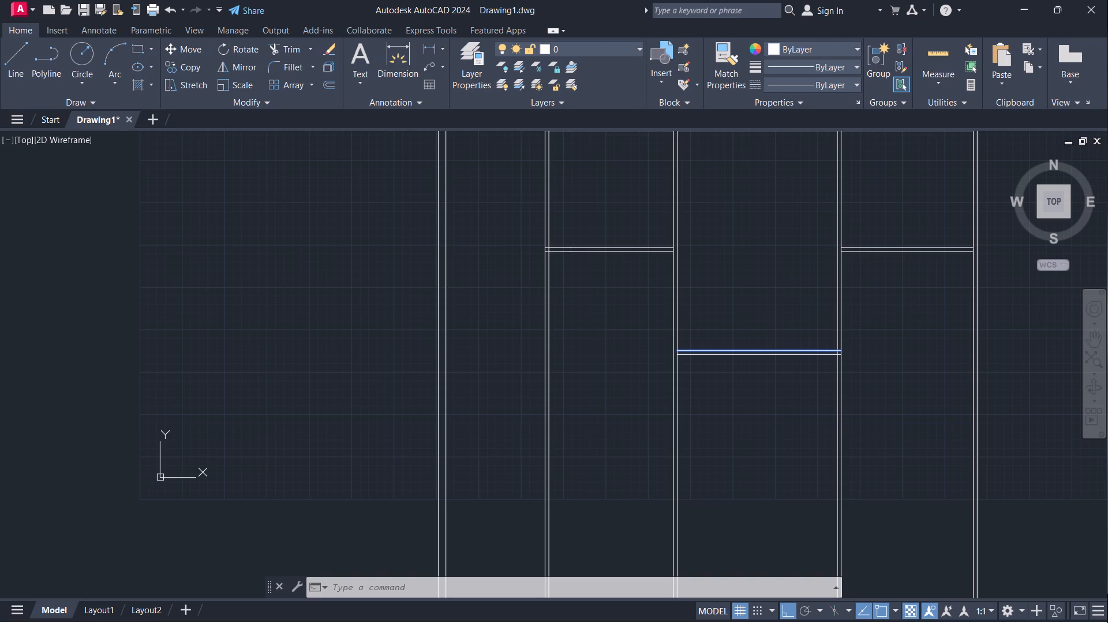
scroll(743, 397, down, 3)
middle_drag(747, 430, 787, 411)
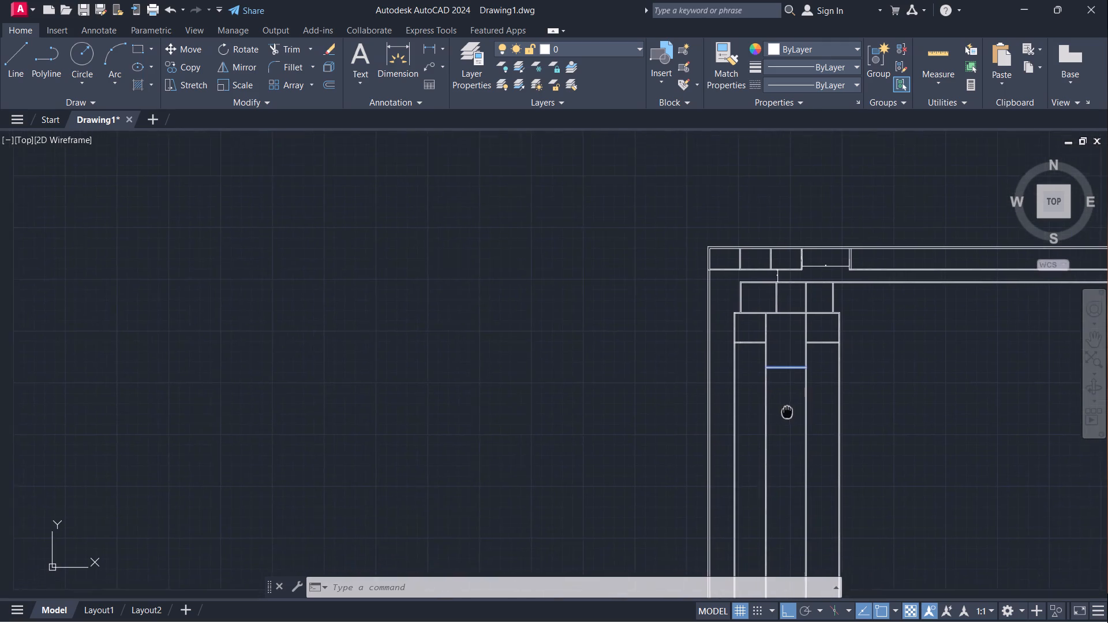
middle_drag(787, 411, 908, 315)
middle_drag(903, 313, 693, 368)
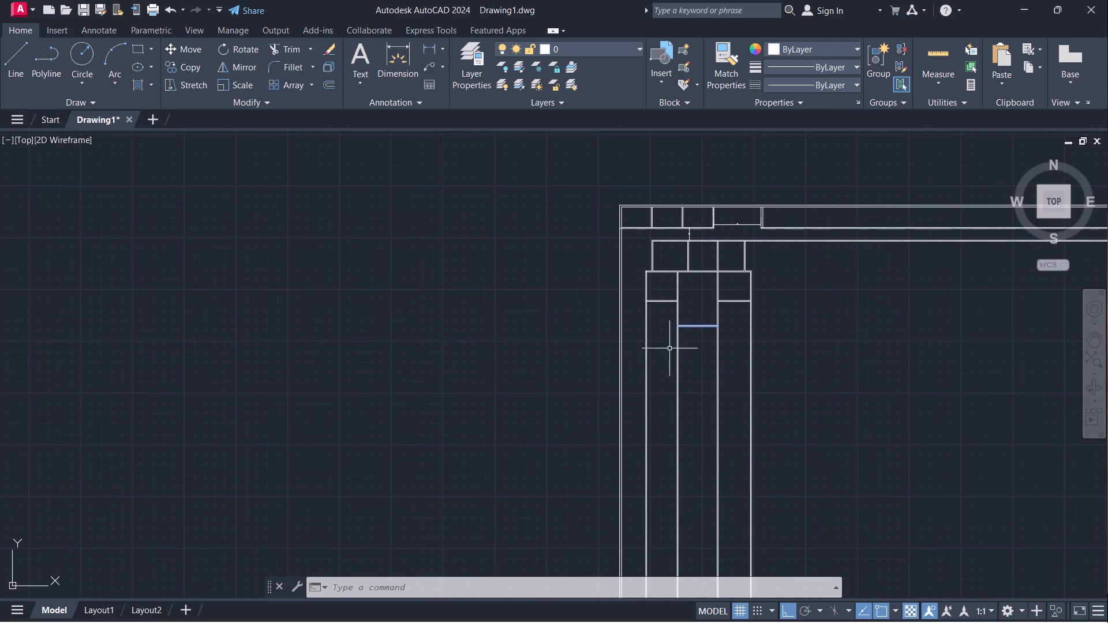
scroll(684, 335, up, 5)
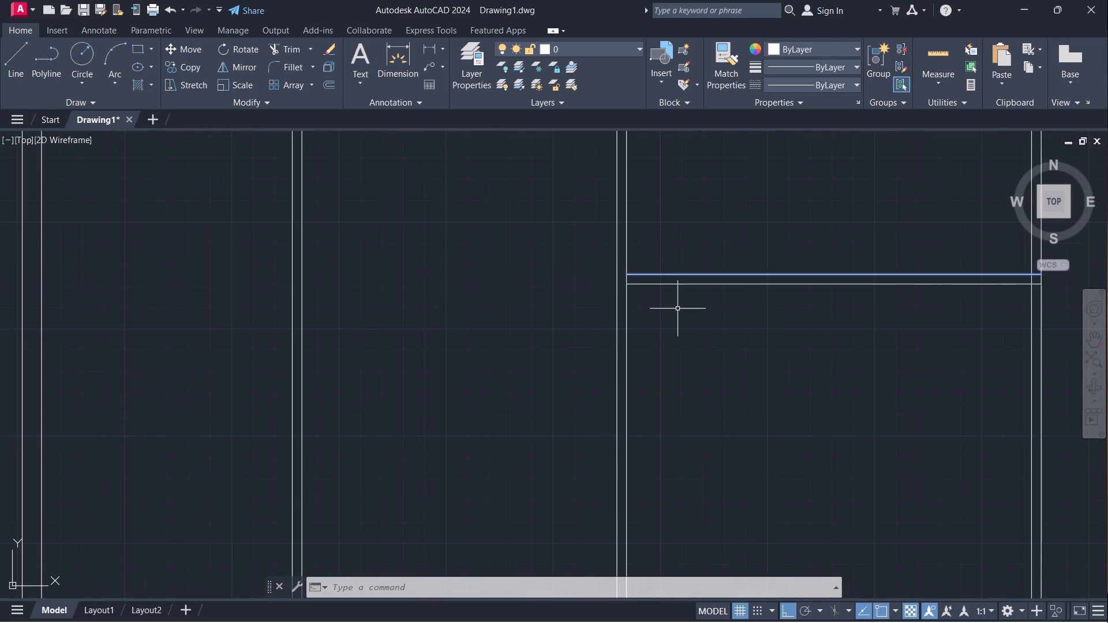
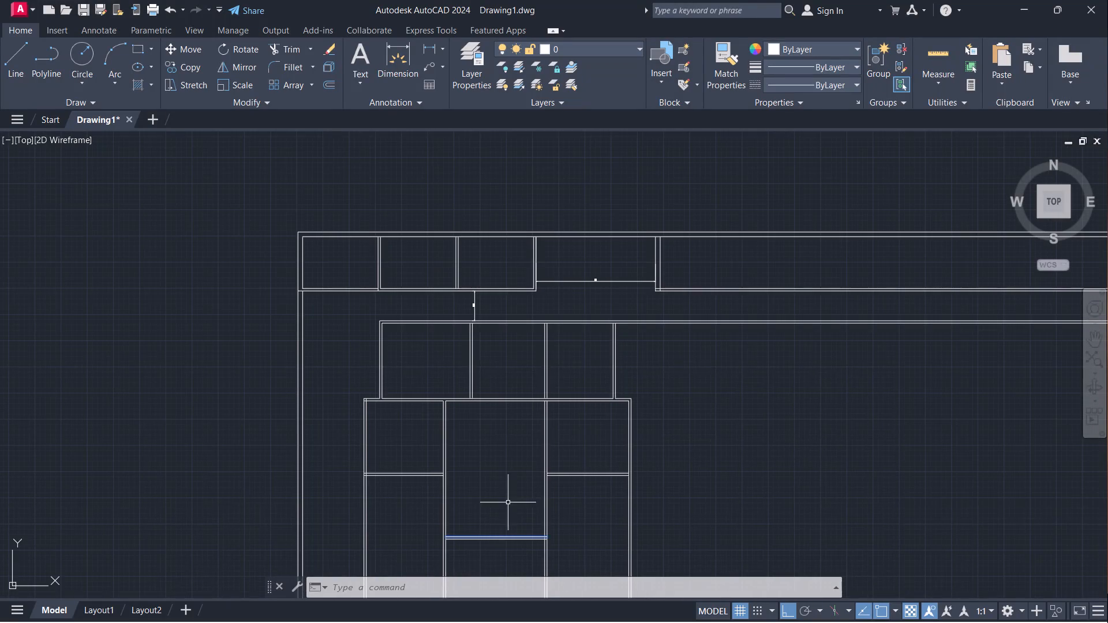
Examine the walls of the three long rooms around the middle room's lower horizontal wall.
scroll(542, 485, down, 1)
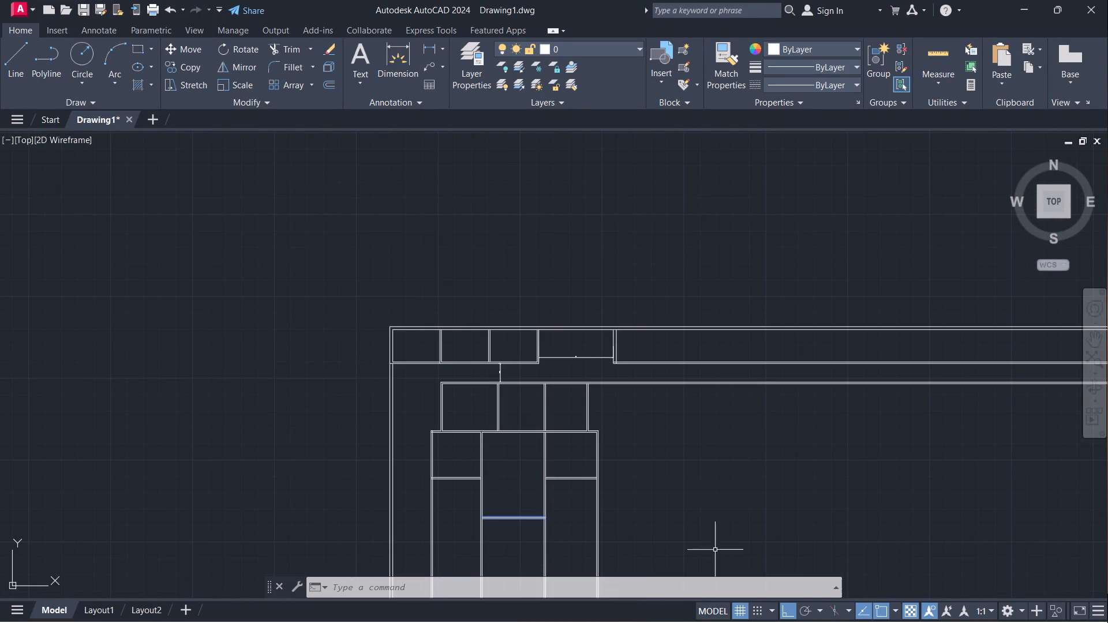
scroll(726, 542, down, 1)
middle_drag(725, 541, 777, 374)
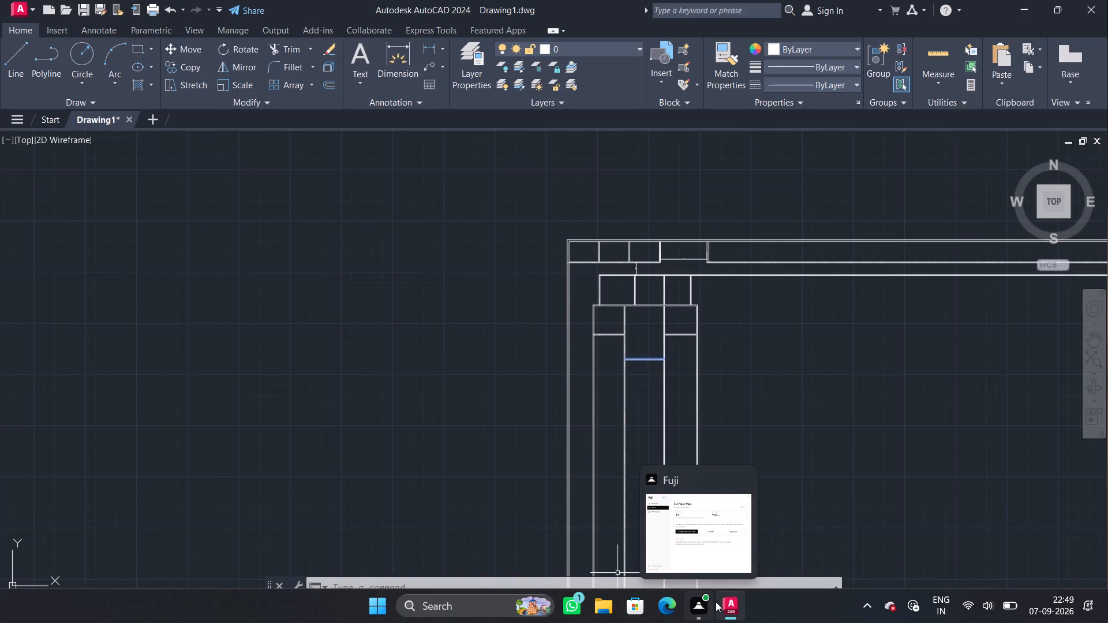
scroll(613, 358, up, 2)
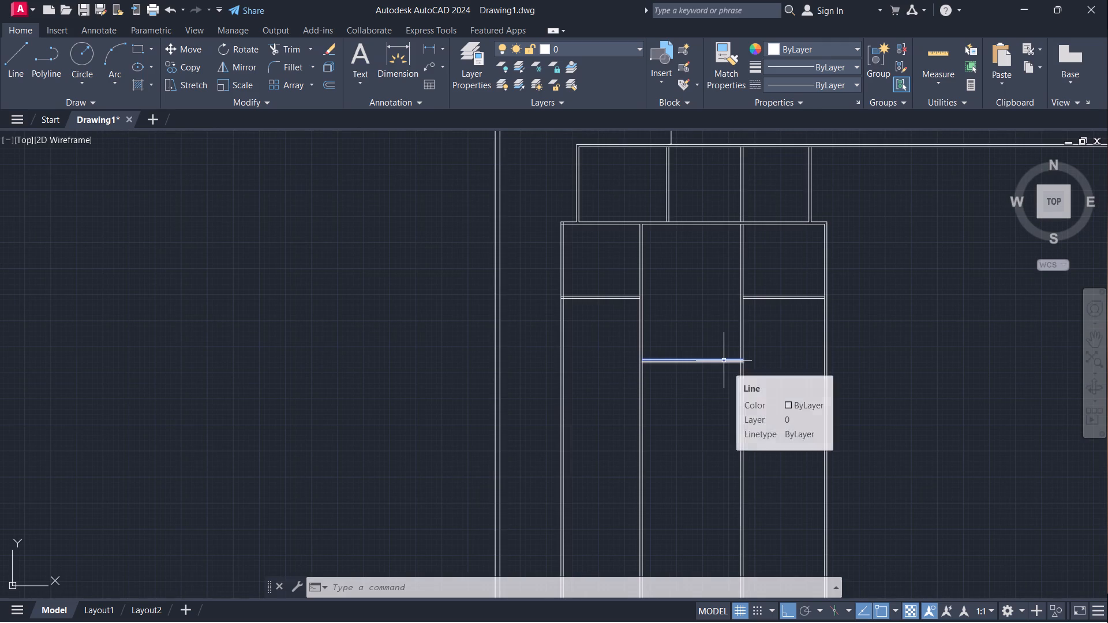
middle_drag(670, 452, 699, 425)
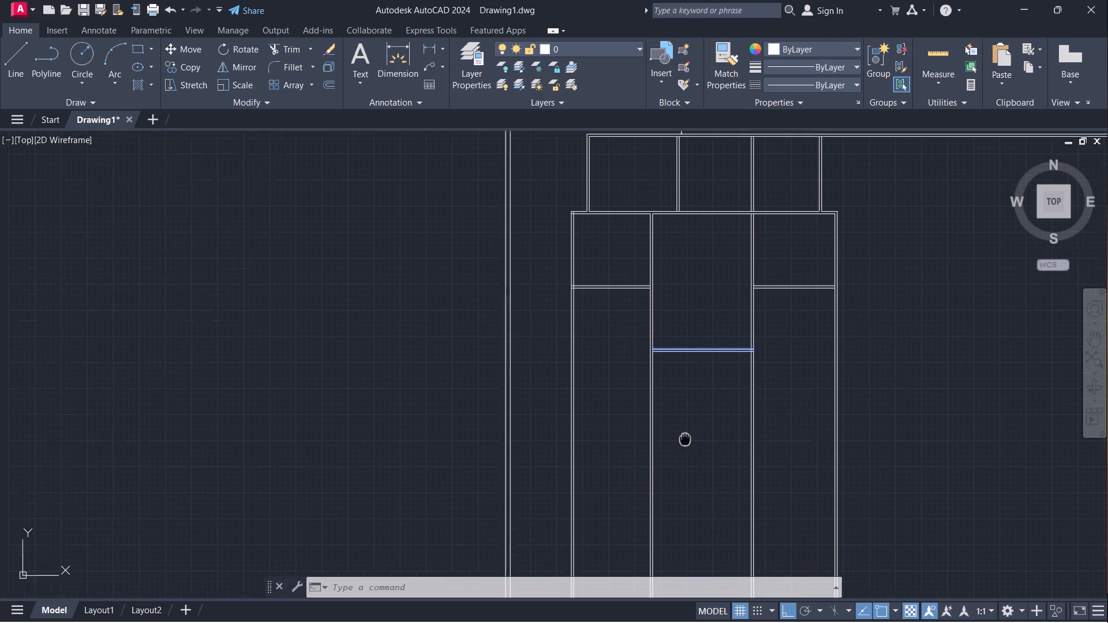
middle_drag(699, 425, 703, 419)
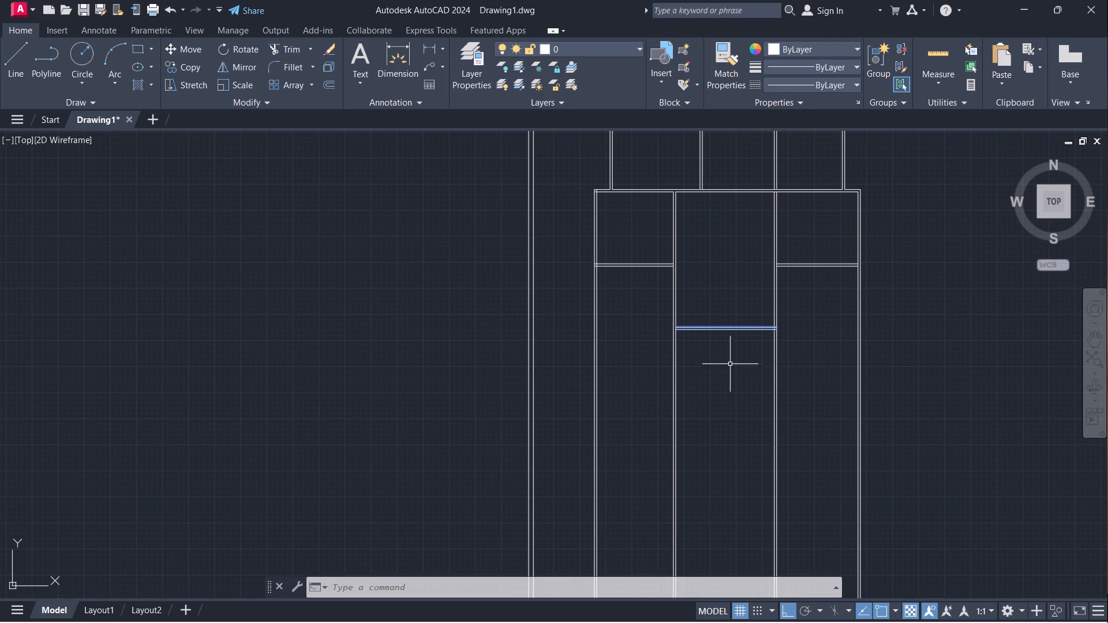
middle_click(642, 354)
scroll(642, 354, down, 1)
scroll(660, 336, up, 2)
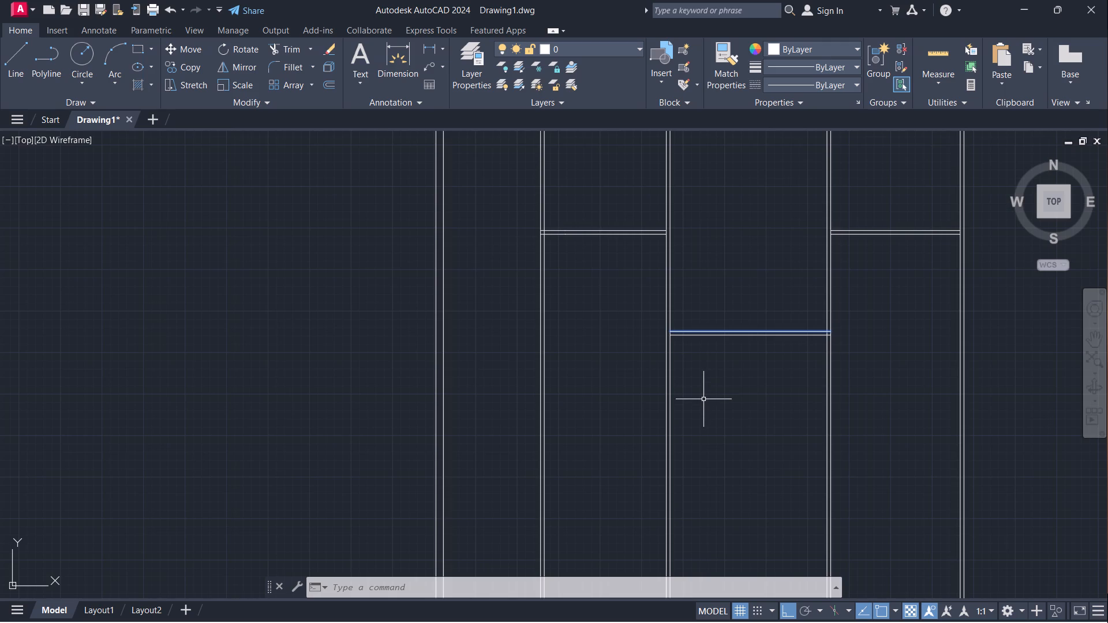
scroll(703, 399, down, 1)
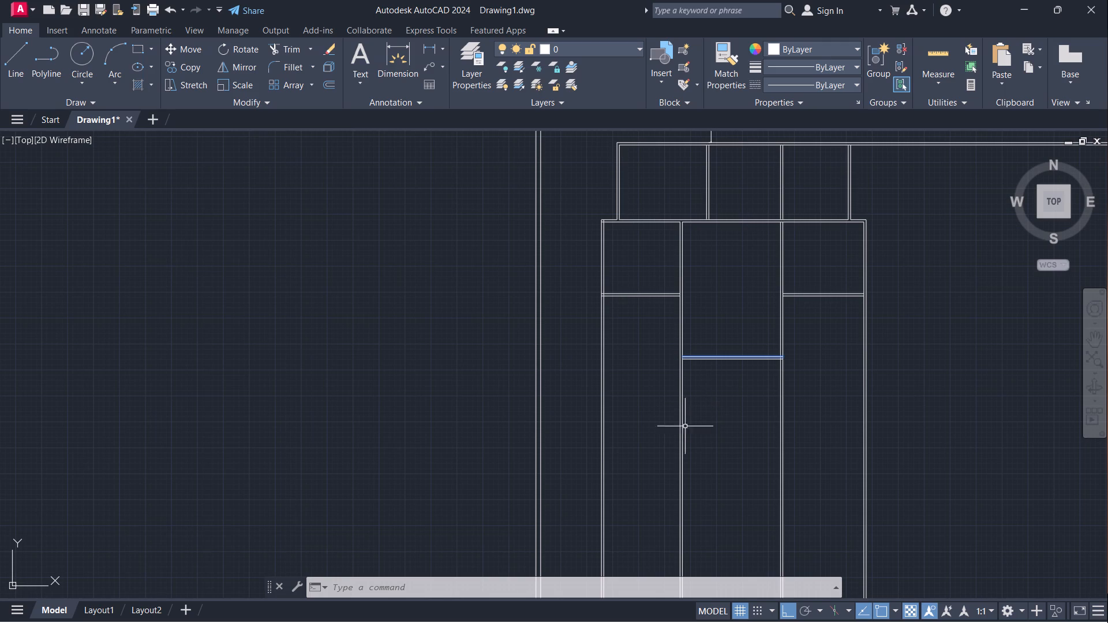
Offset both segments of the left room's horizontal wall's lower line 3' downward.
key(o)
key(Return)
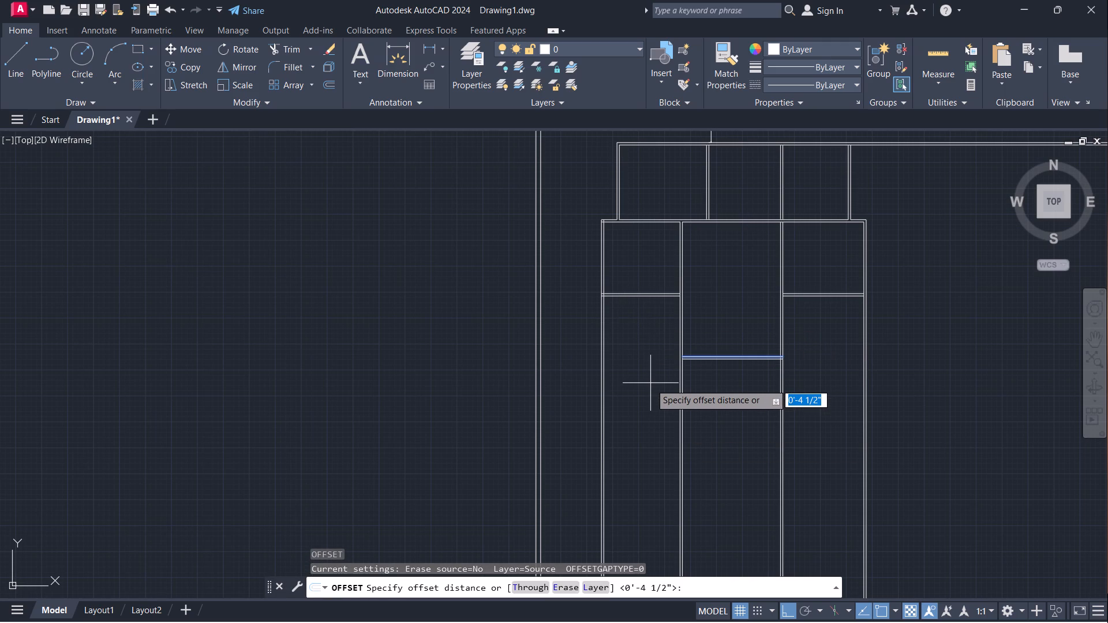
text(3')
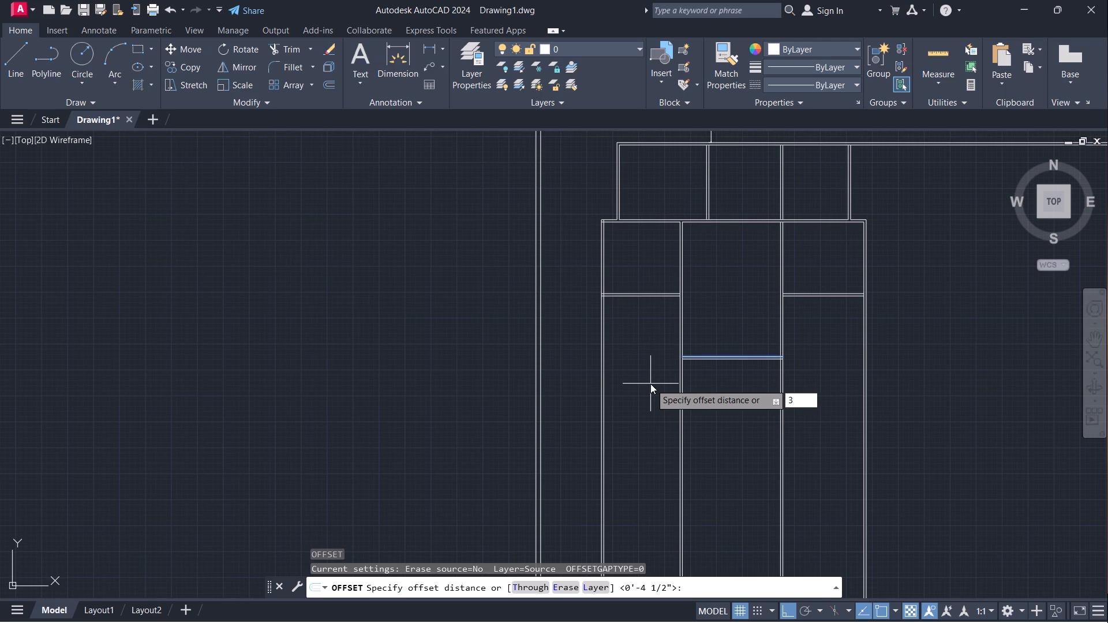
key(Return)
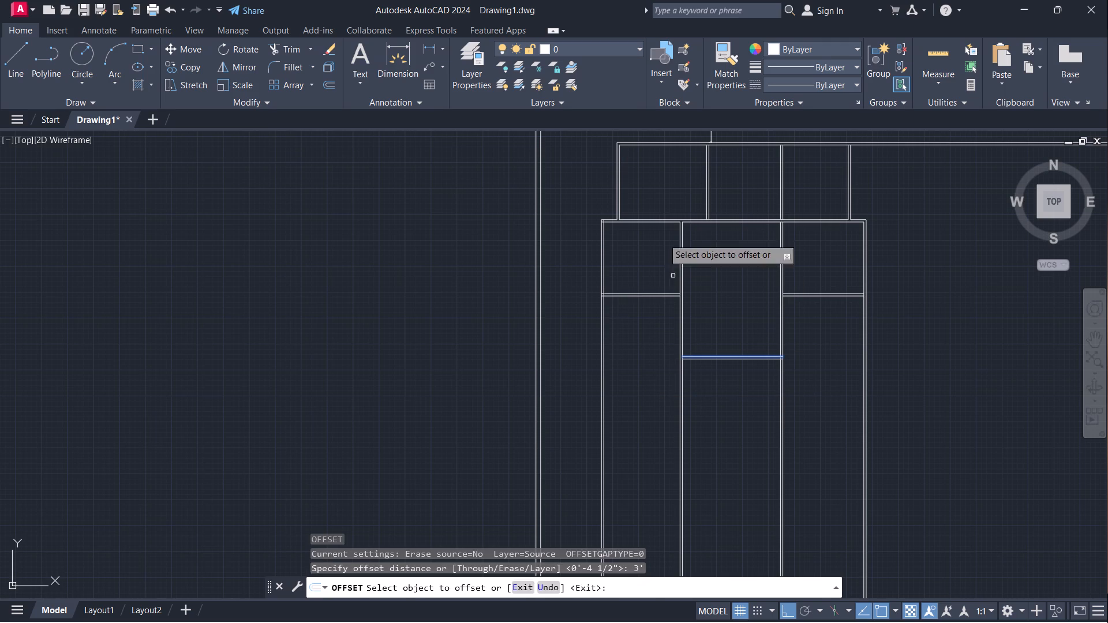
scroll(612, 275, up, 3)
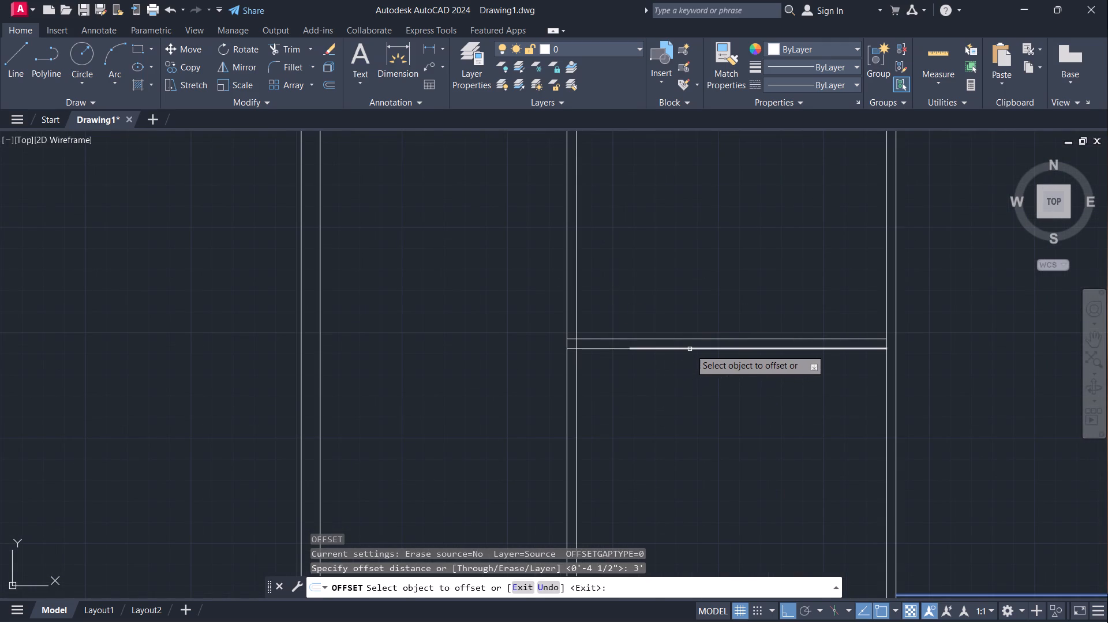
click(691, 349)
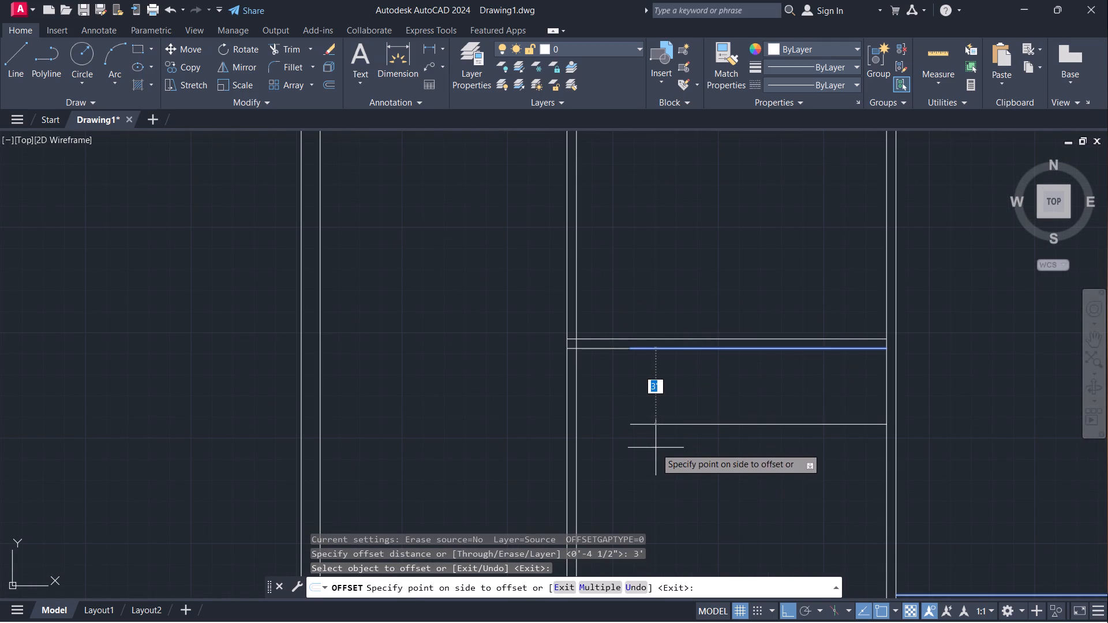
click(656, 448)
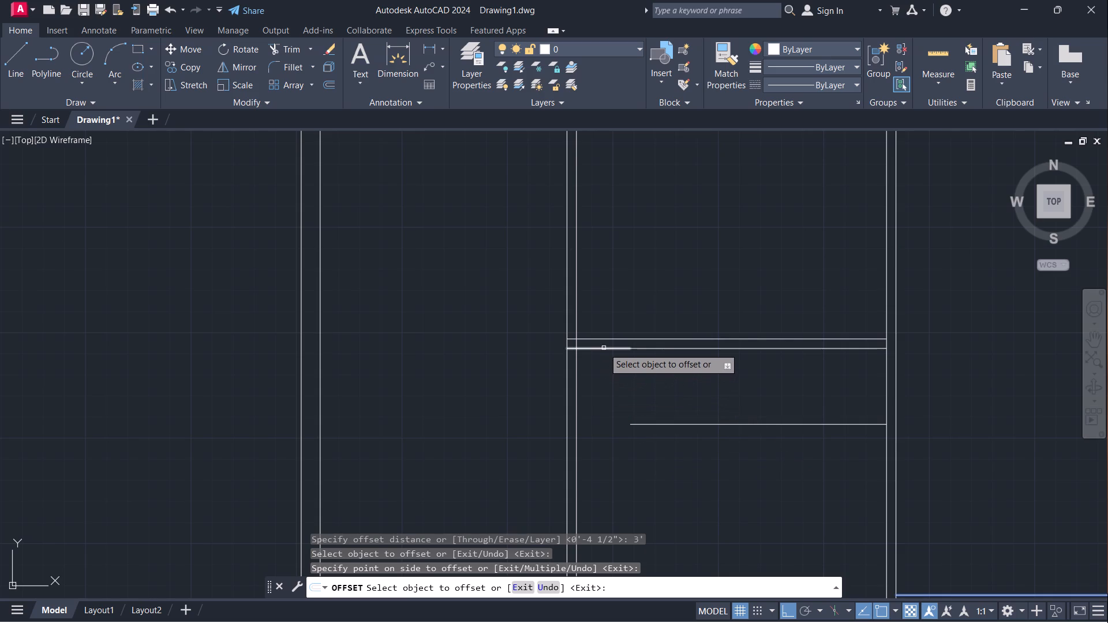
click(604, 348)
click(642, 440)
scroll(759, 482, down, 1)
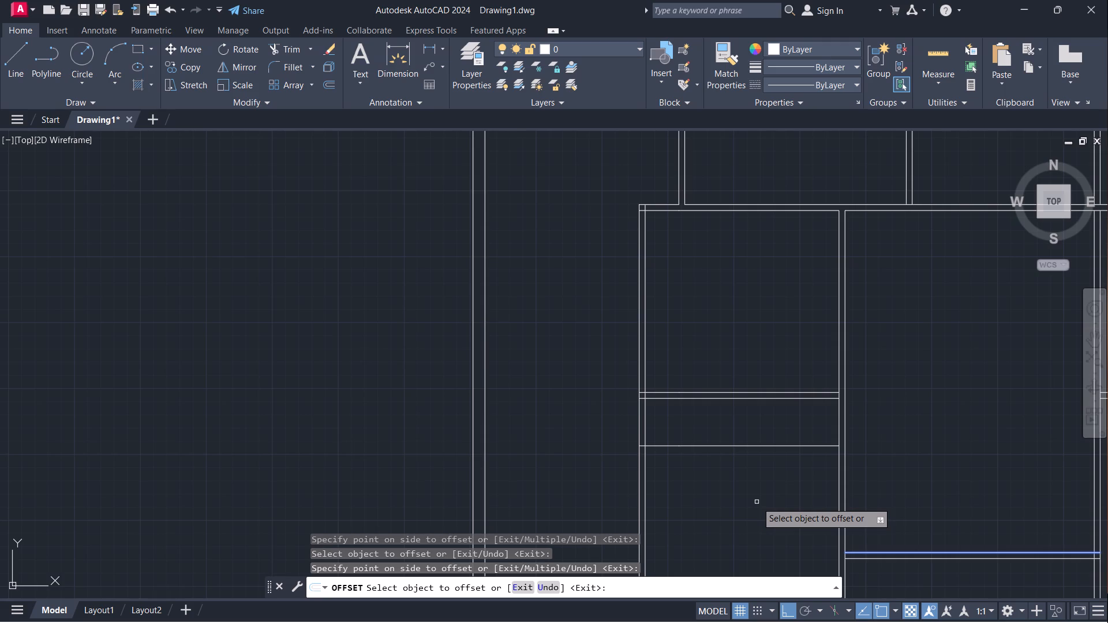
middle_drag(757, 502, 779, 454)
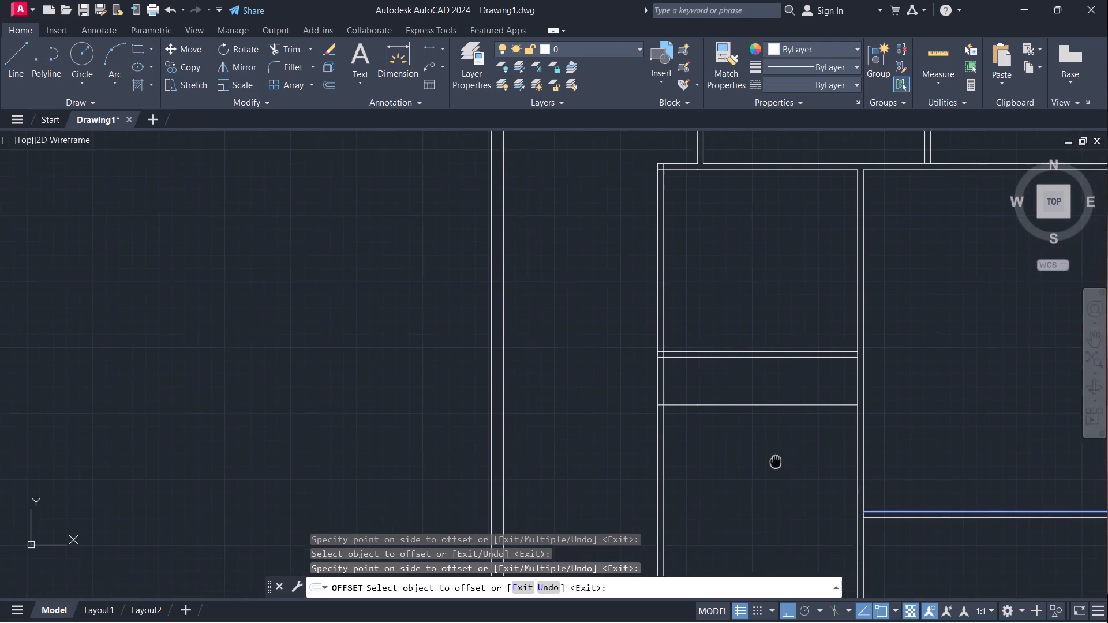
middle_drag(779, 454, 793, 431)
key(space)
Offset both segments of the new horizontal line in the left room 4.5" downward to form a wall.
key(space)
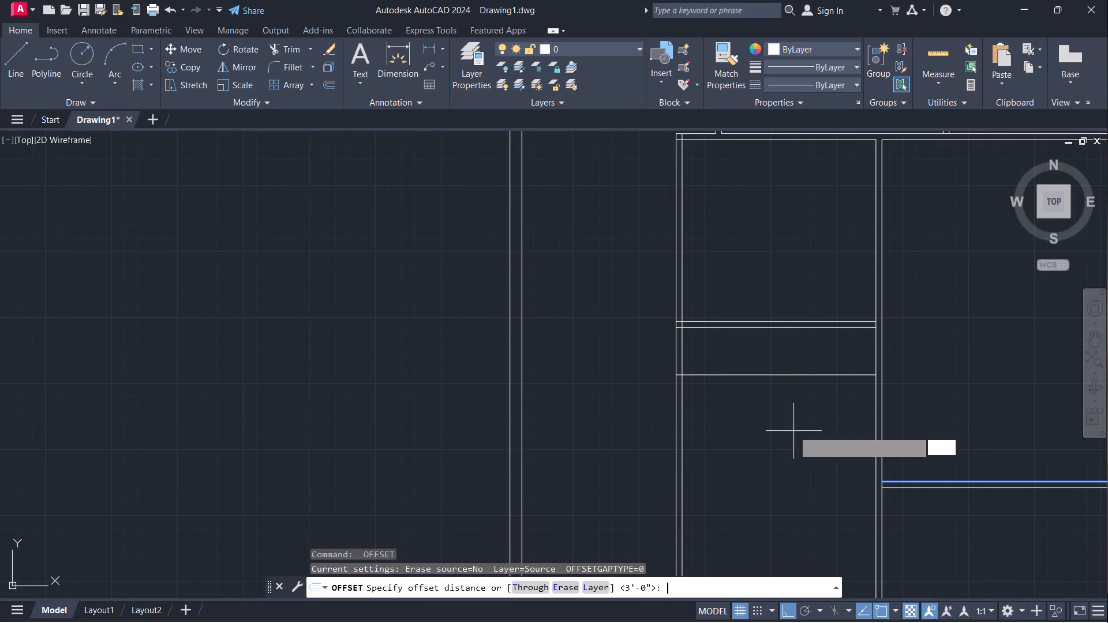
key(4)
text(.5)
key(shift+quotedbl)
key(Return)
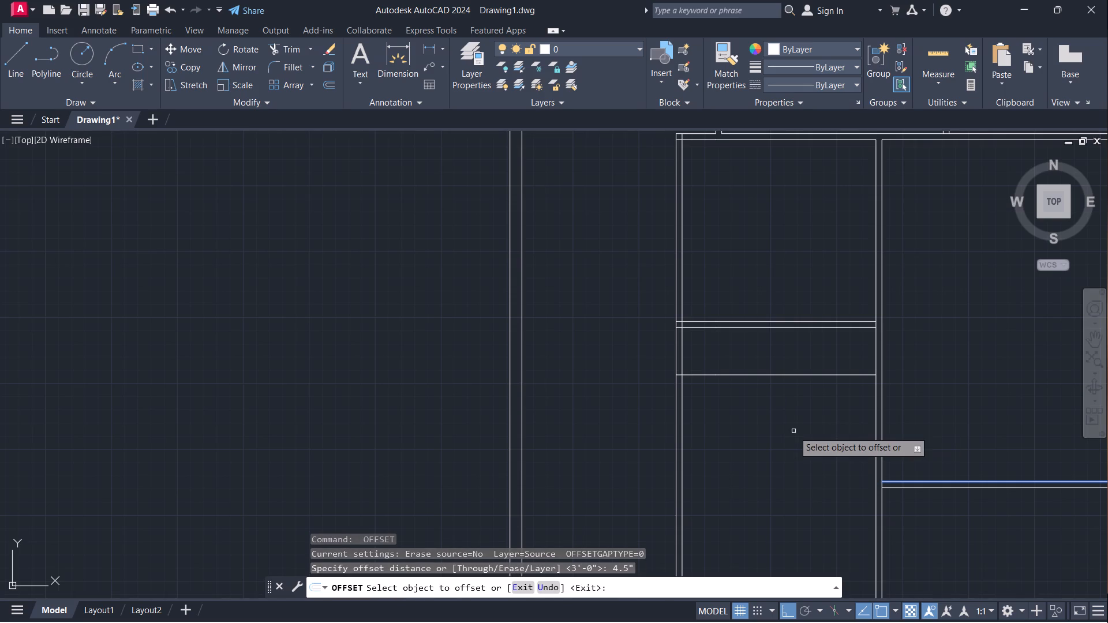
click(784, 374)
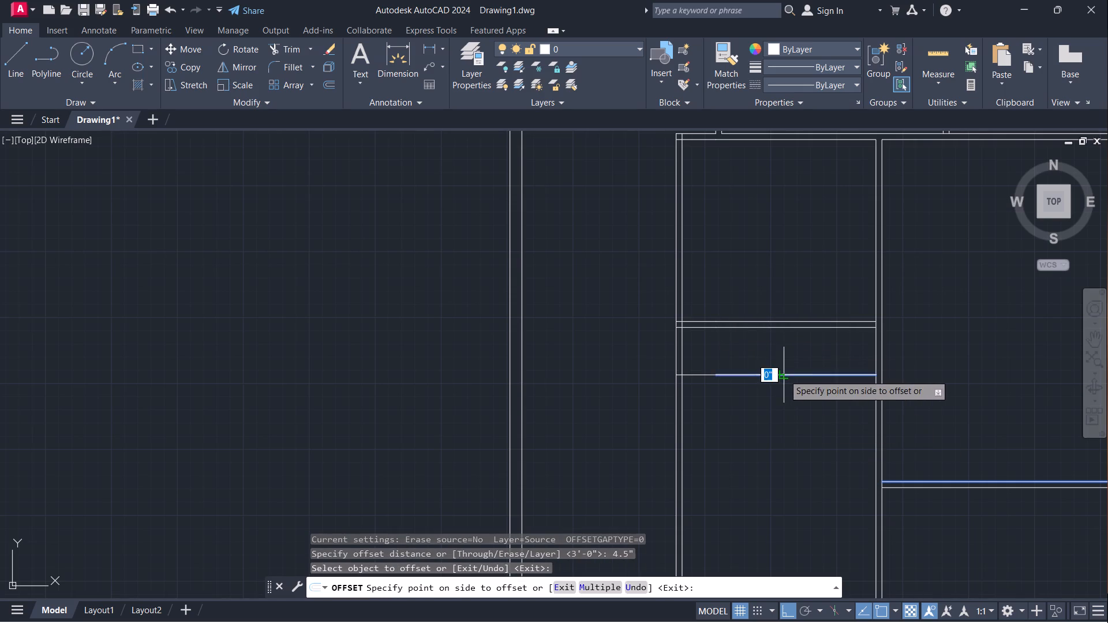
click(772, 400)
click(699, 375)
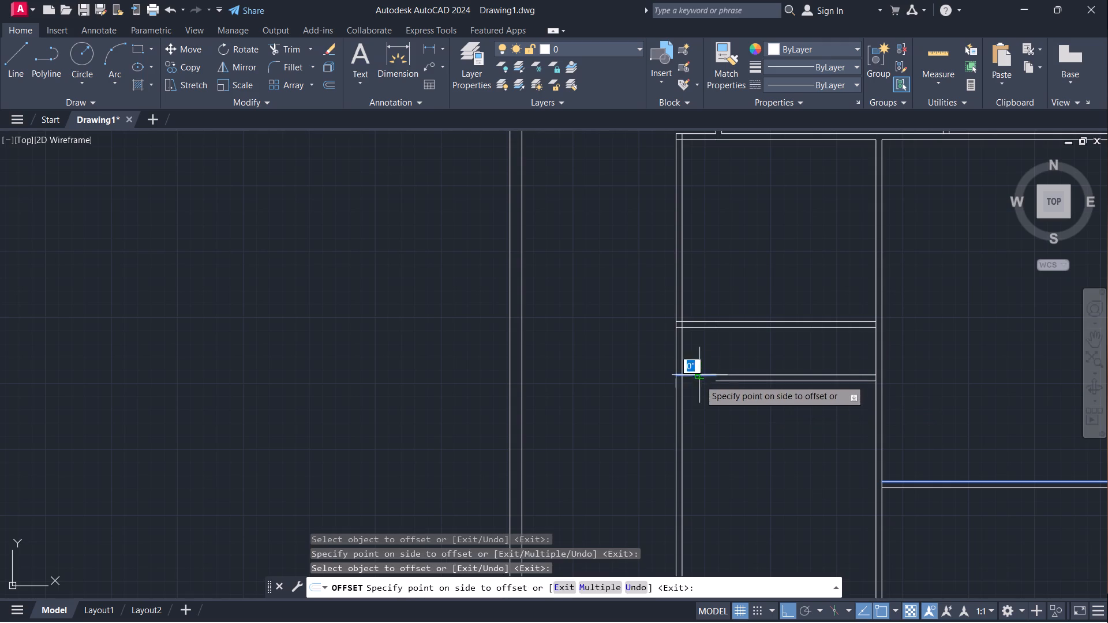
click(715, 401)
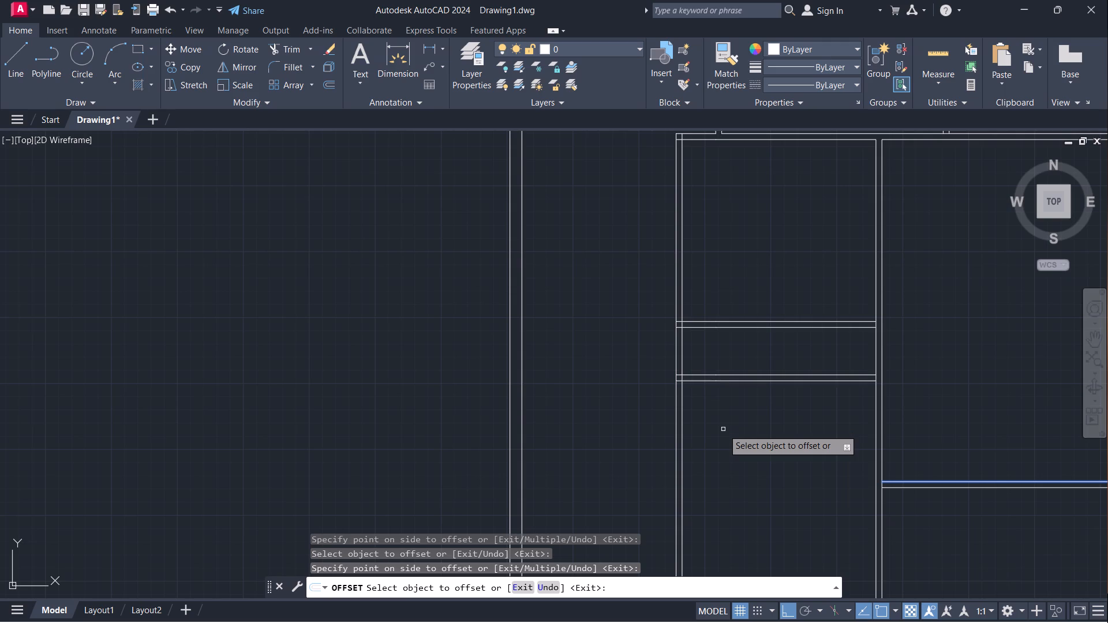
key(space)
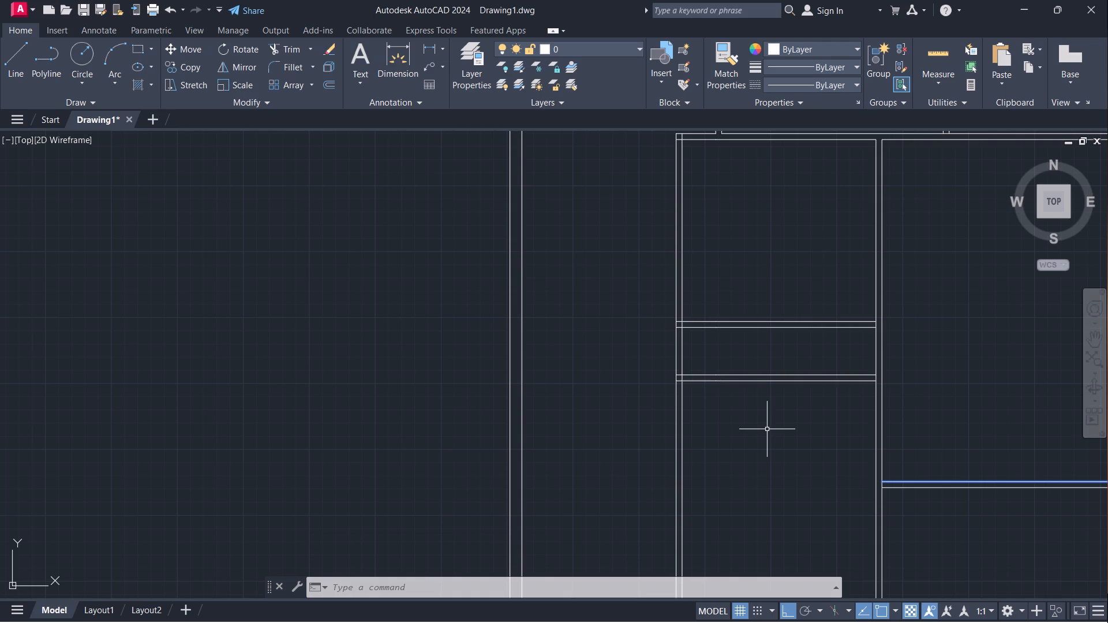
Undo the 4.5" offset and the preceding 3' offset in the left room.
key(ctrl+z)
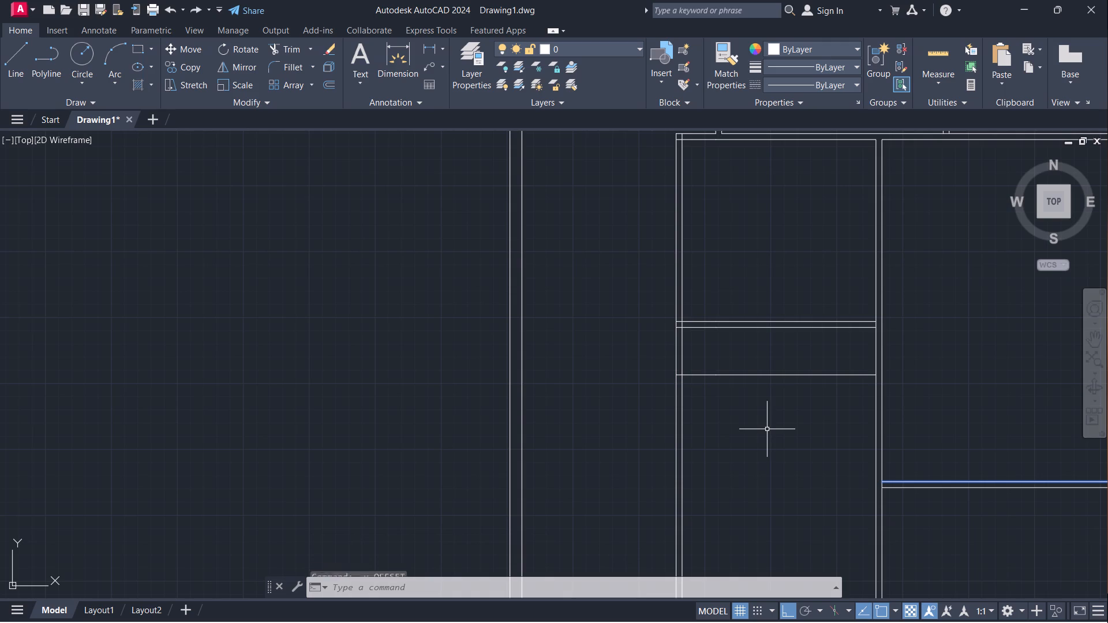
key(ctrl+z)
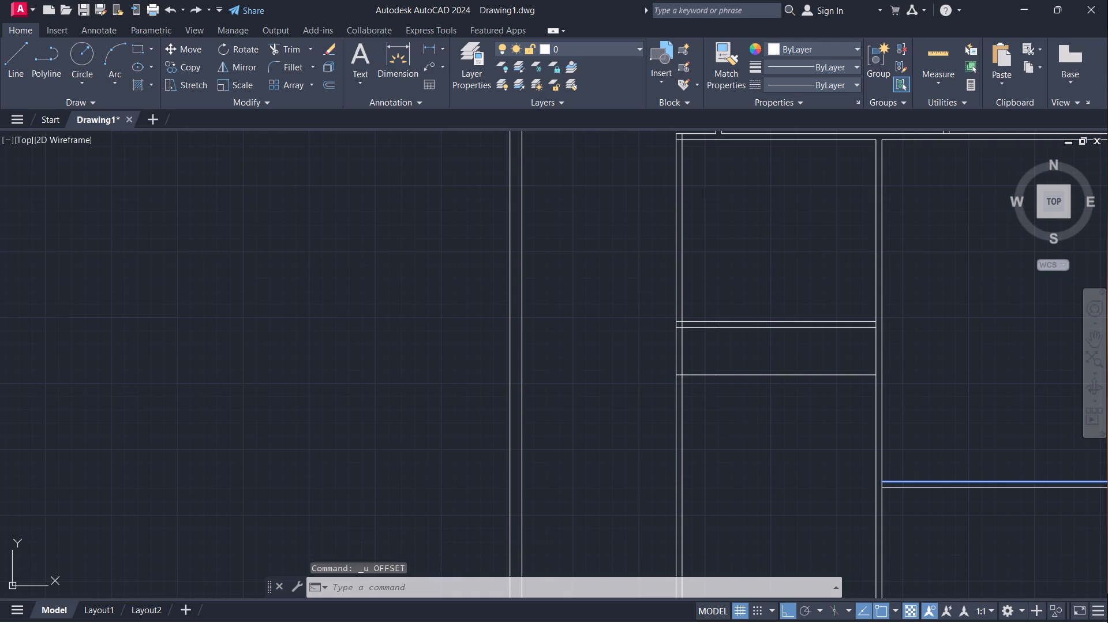
Trim away the two lines of the left room's outer vertical wall below its horizontal wall.
text(TR)
key(Return)
drag(709, 391, 565, 374)
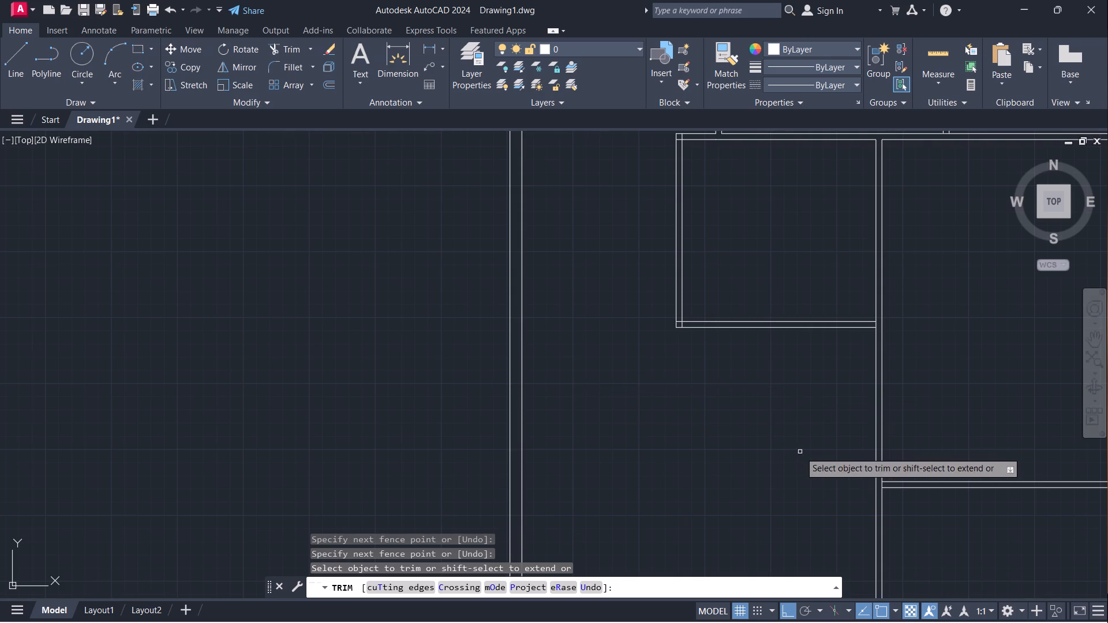
scroll(800, 452, down, 1)
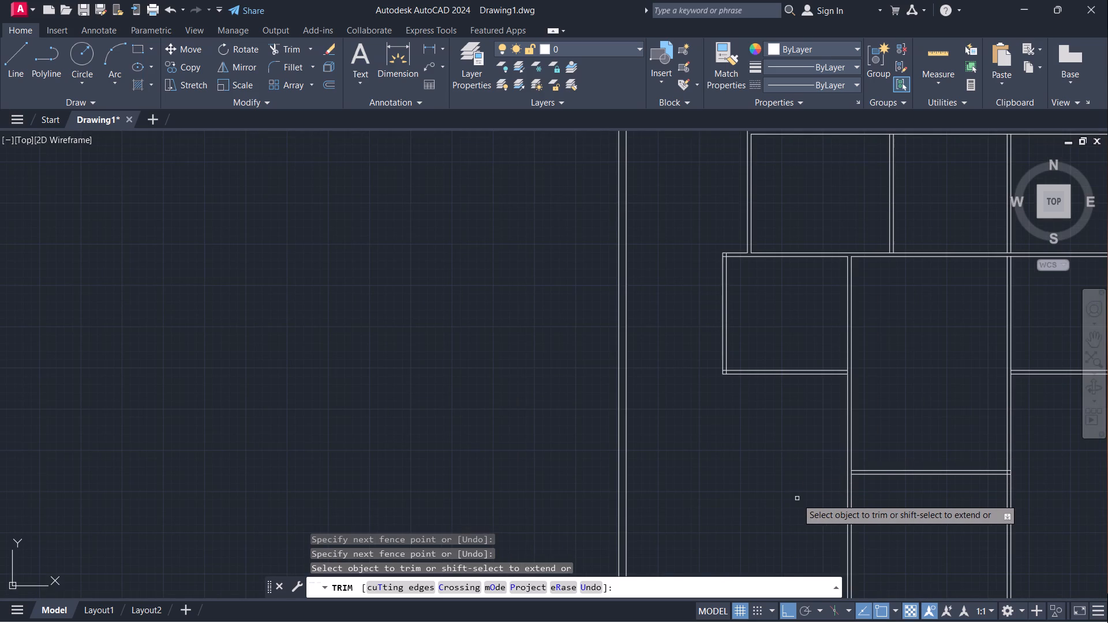
middle_drag(774, 478, 691, 391)
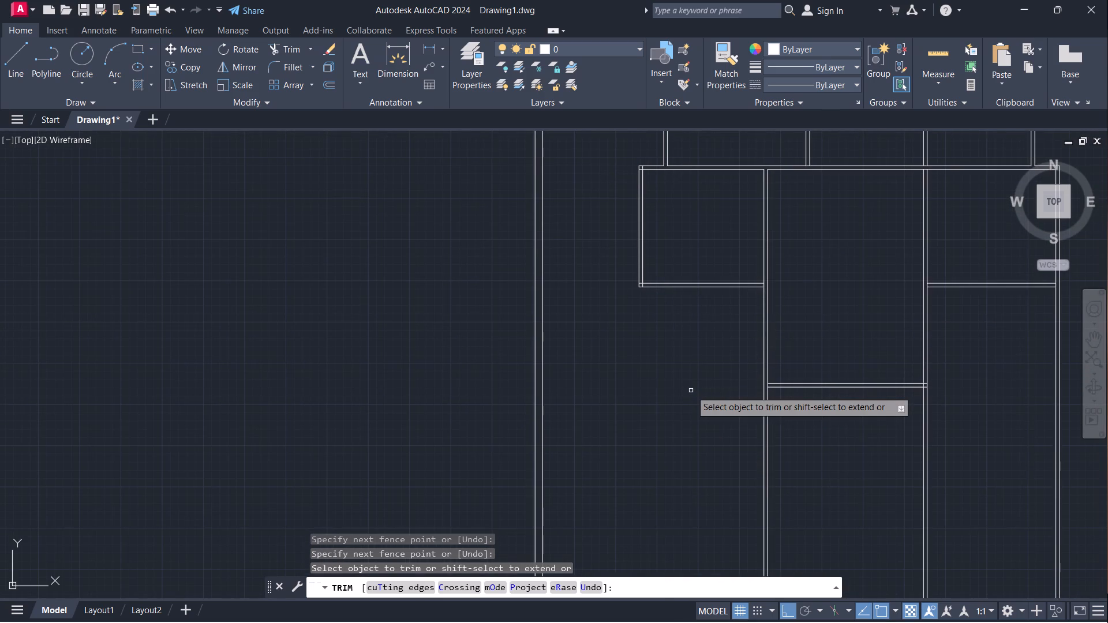
key(space)
key(Escape)
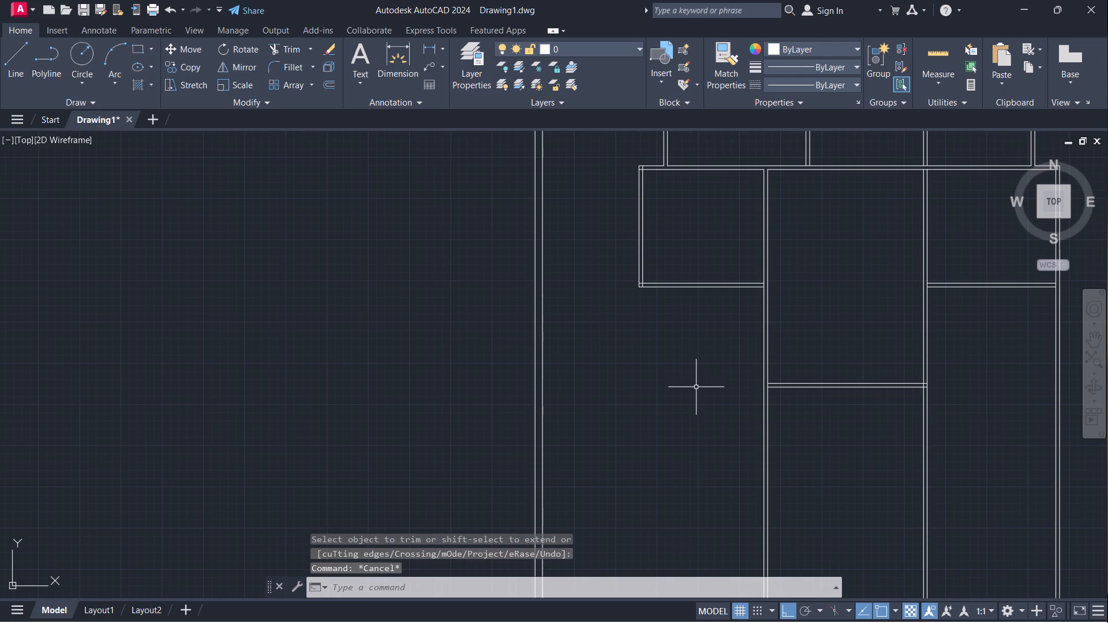
Draw a 5'6" horizontal line rightward, starting at a point tracked 3' below and 2'6" right of the left room's lower-left outer corner.
scroll(650, 289, up, 2)
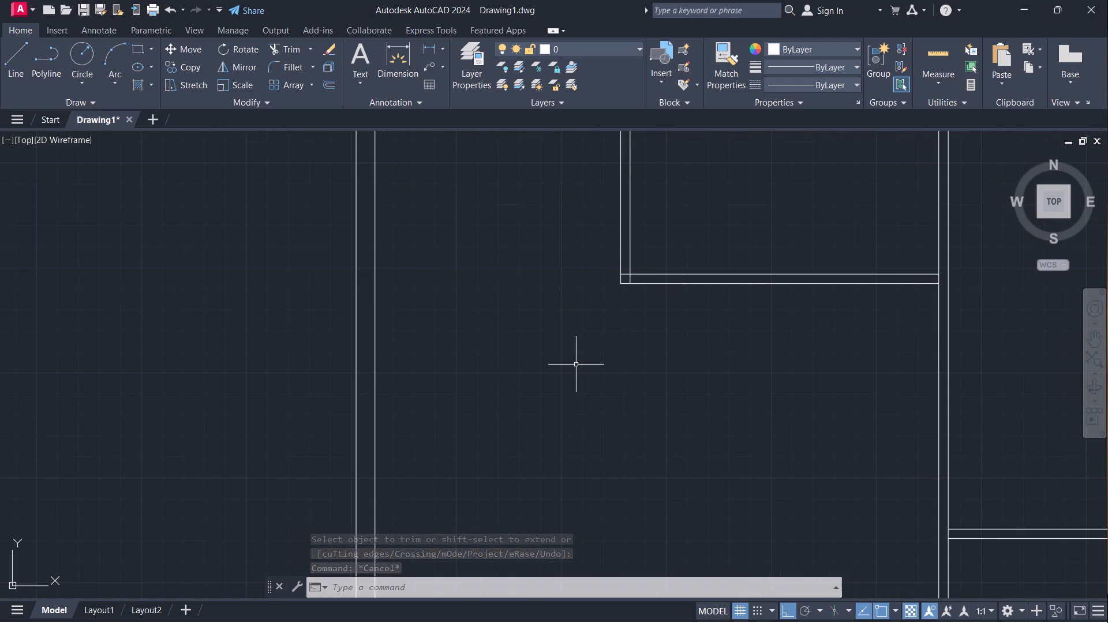
key(l)
key(Return)
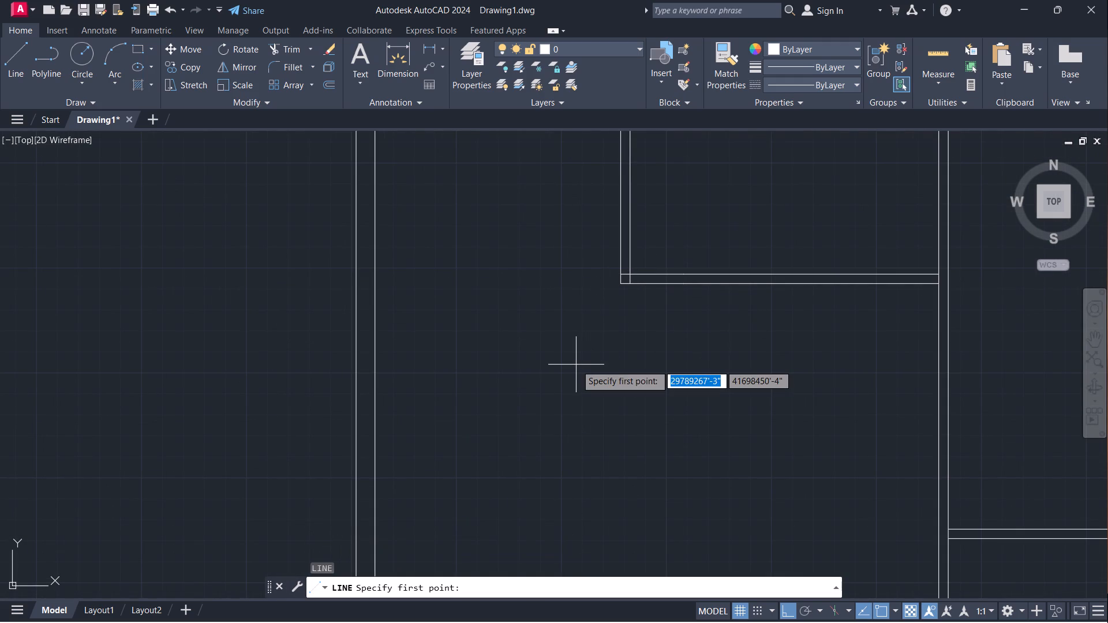
text(TL)
key(BackSpace)
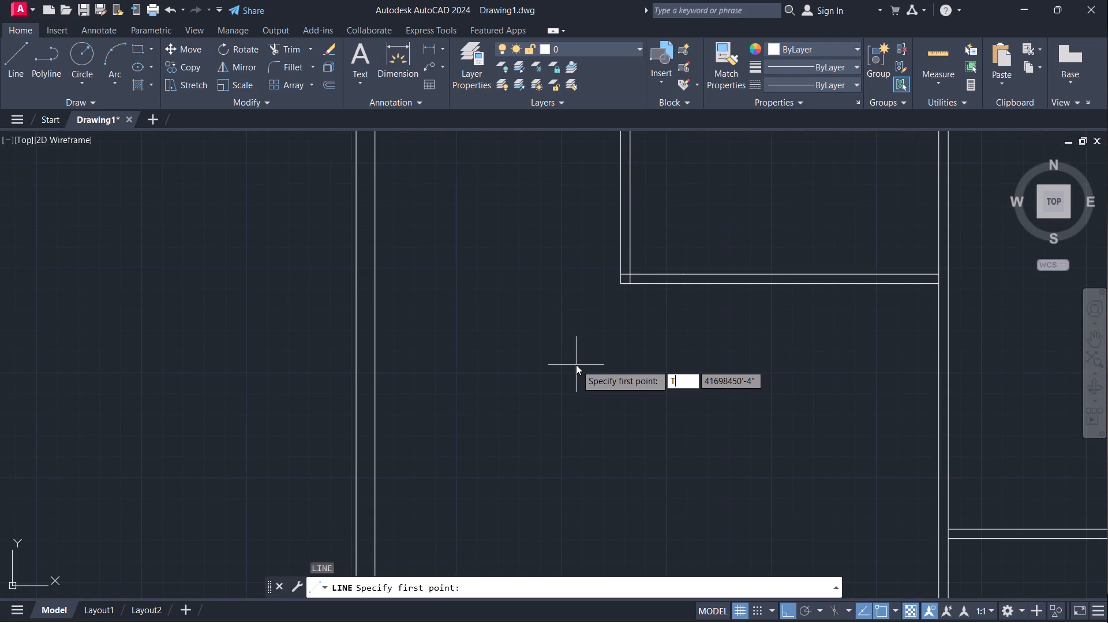
key(k)
key(Return)
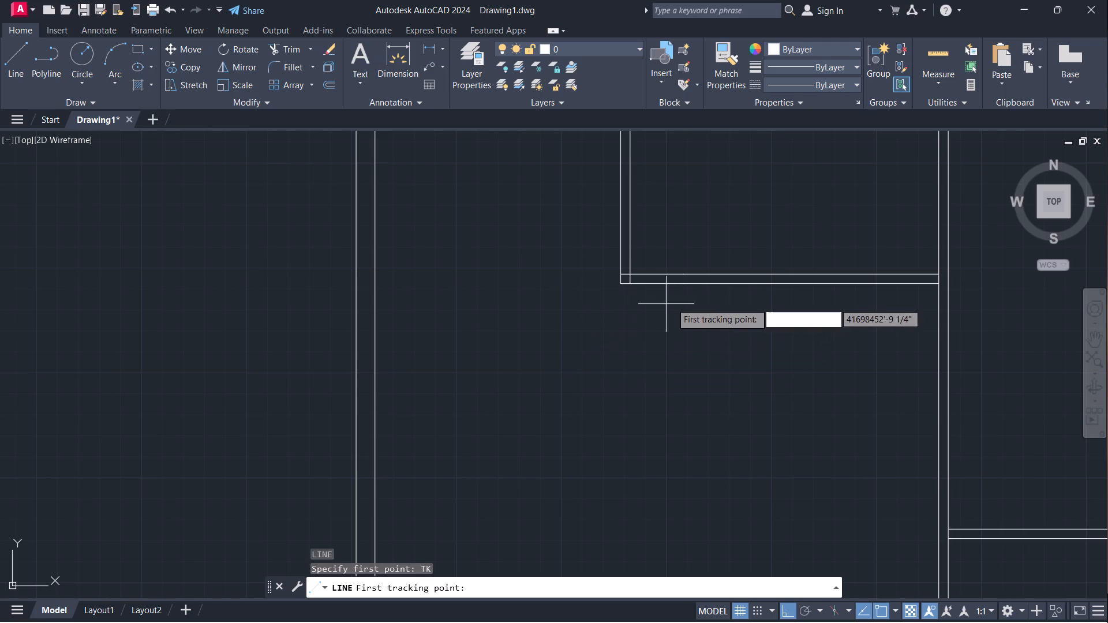
click(622, 284)
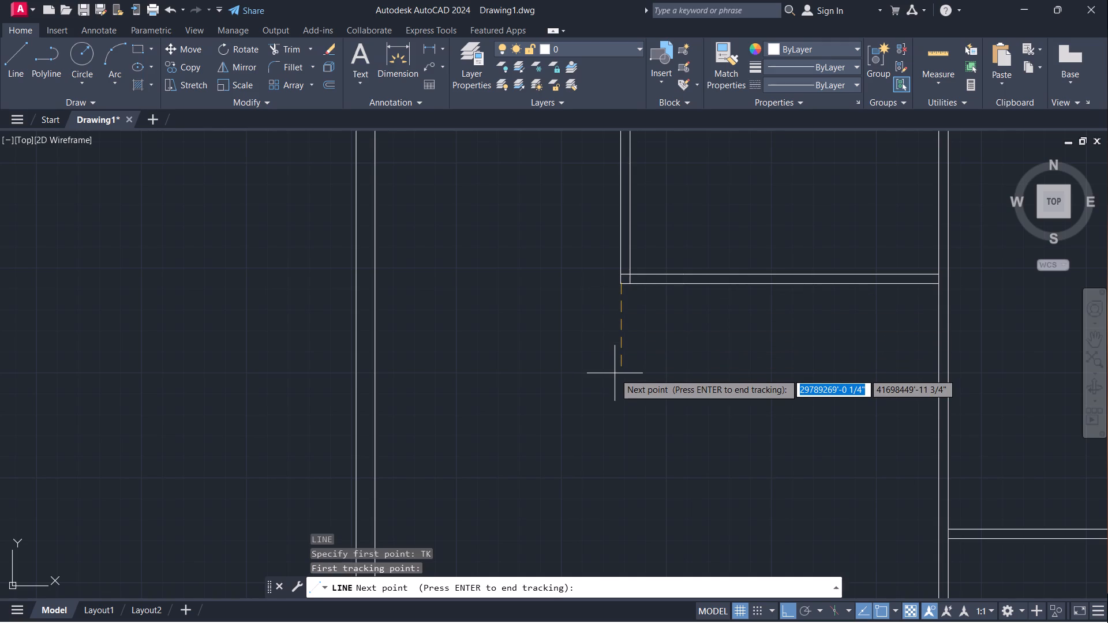
text(3')
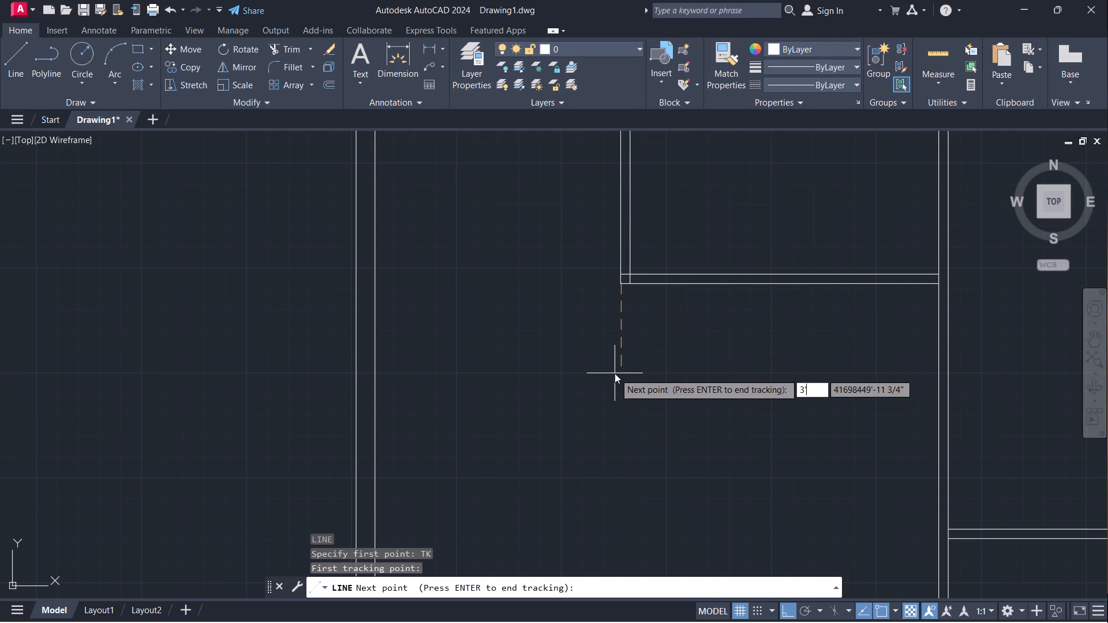
key(Return)
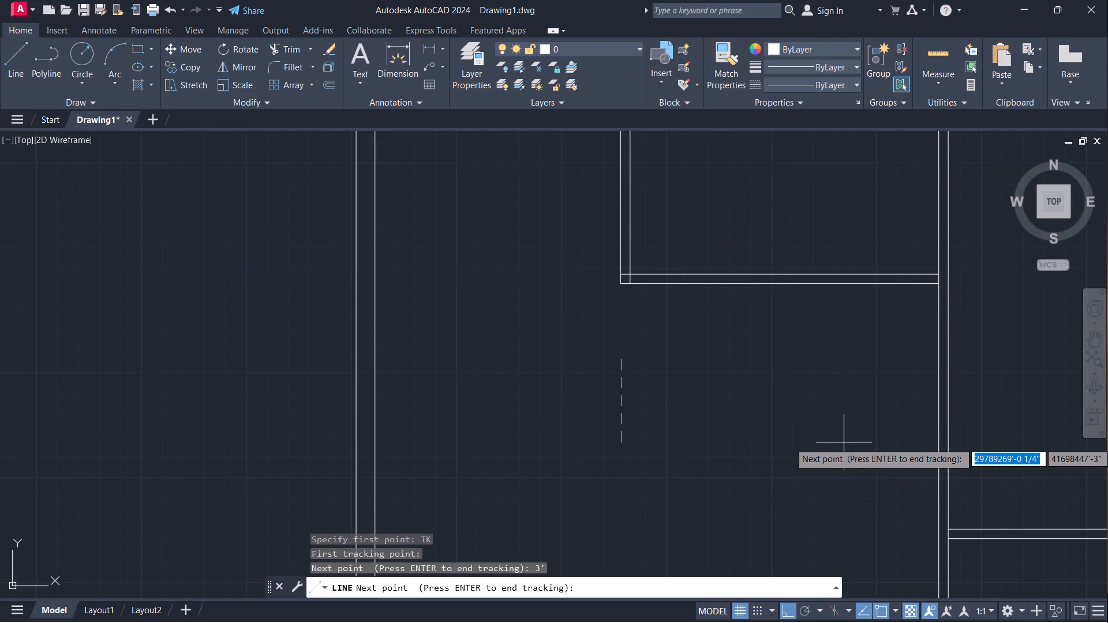
key(F8)
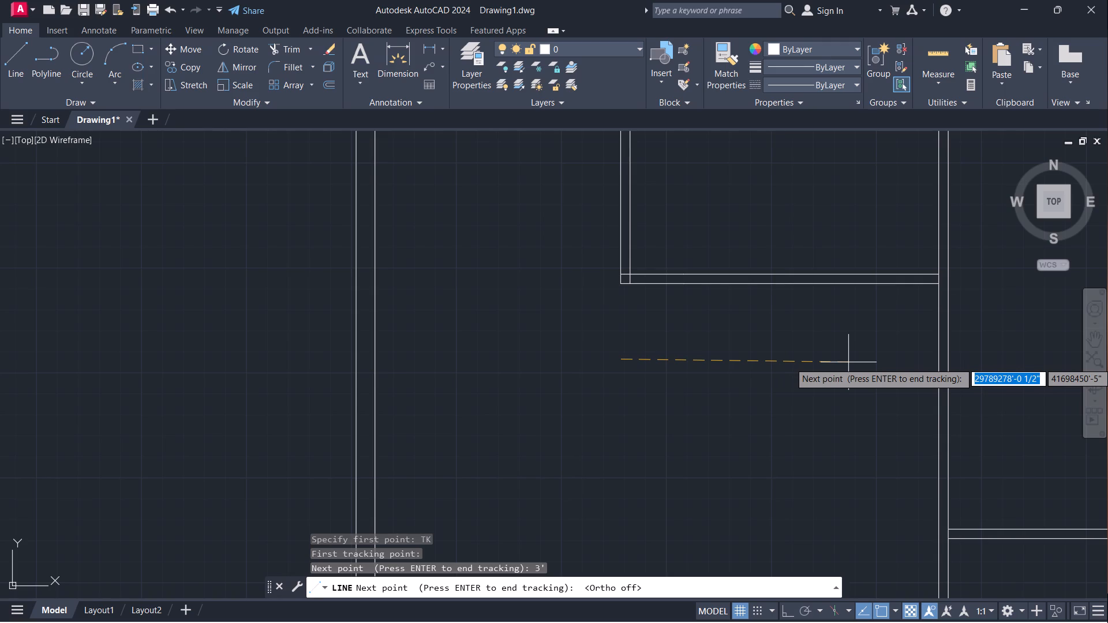
key(F8)
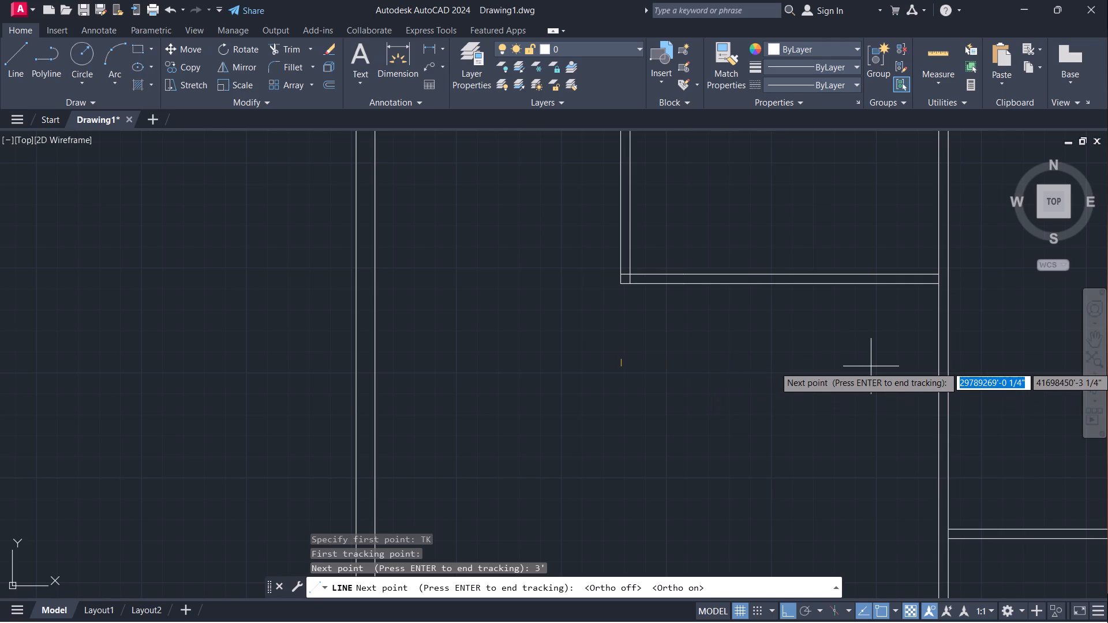
key(F8)
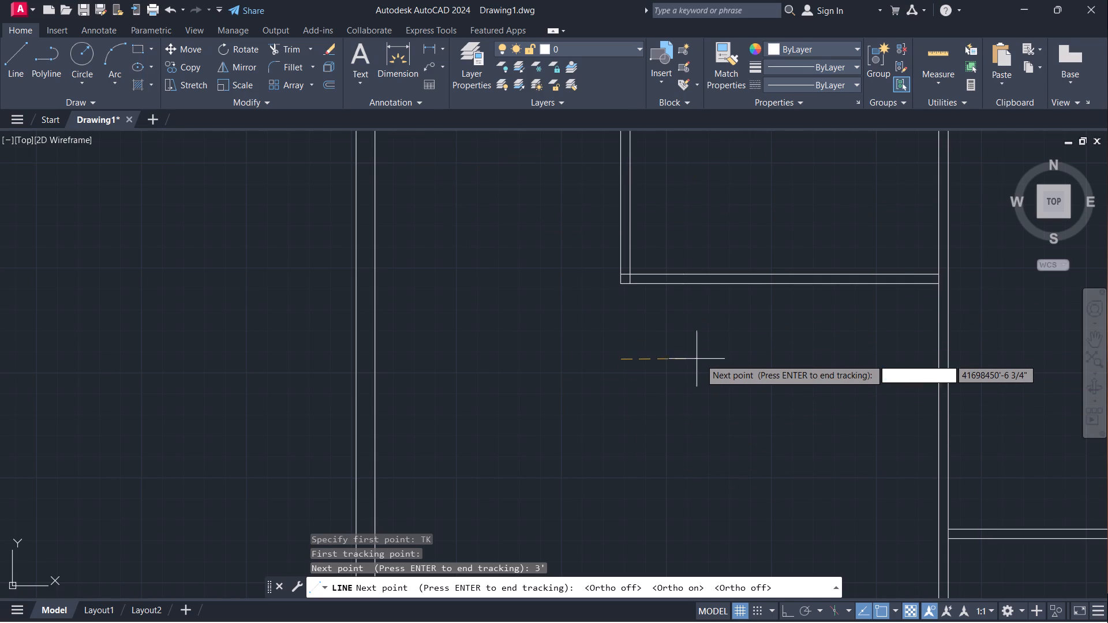
text(2')
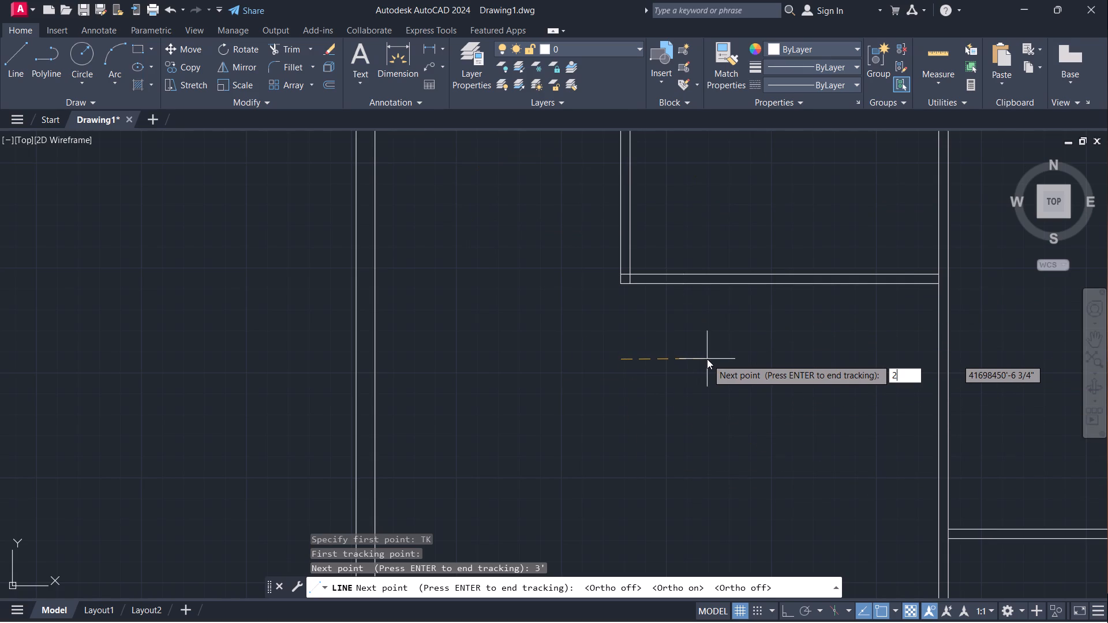
text(6")
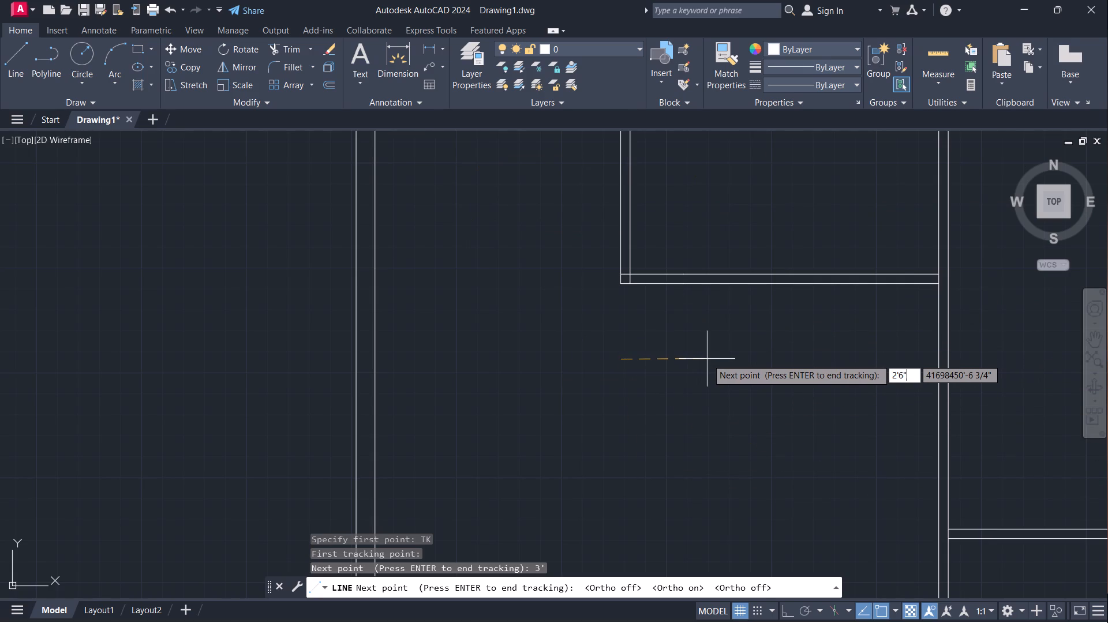
key(Return)
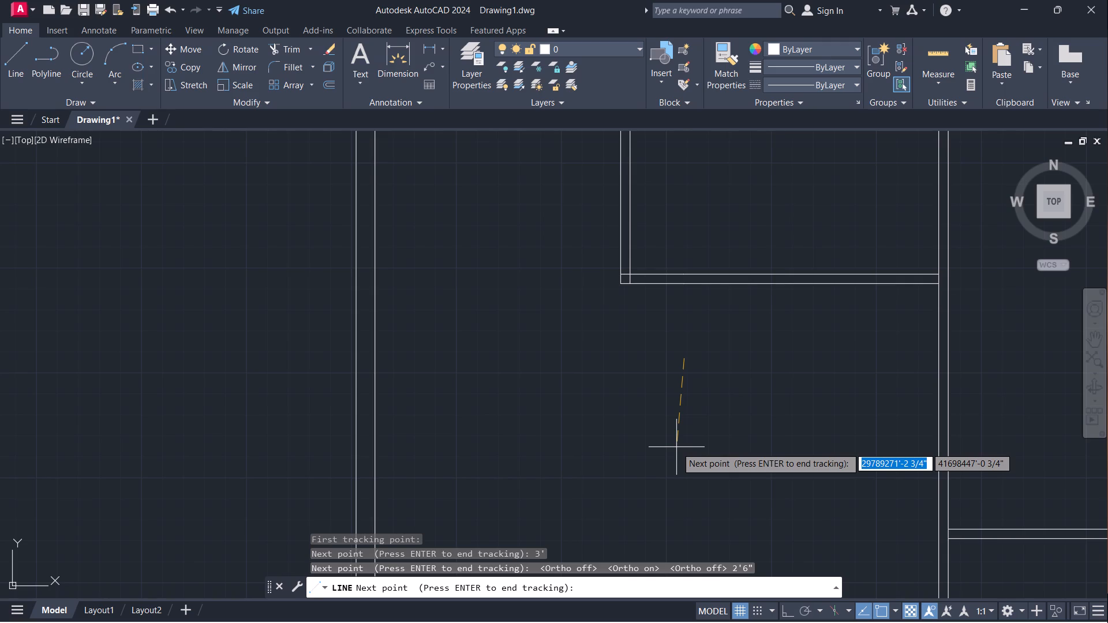
key(Return)
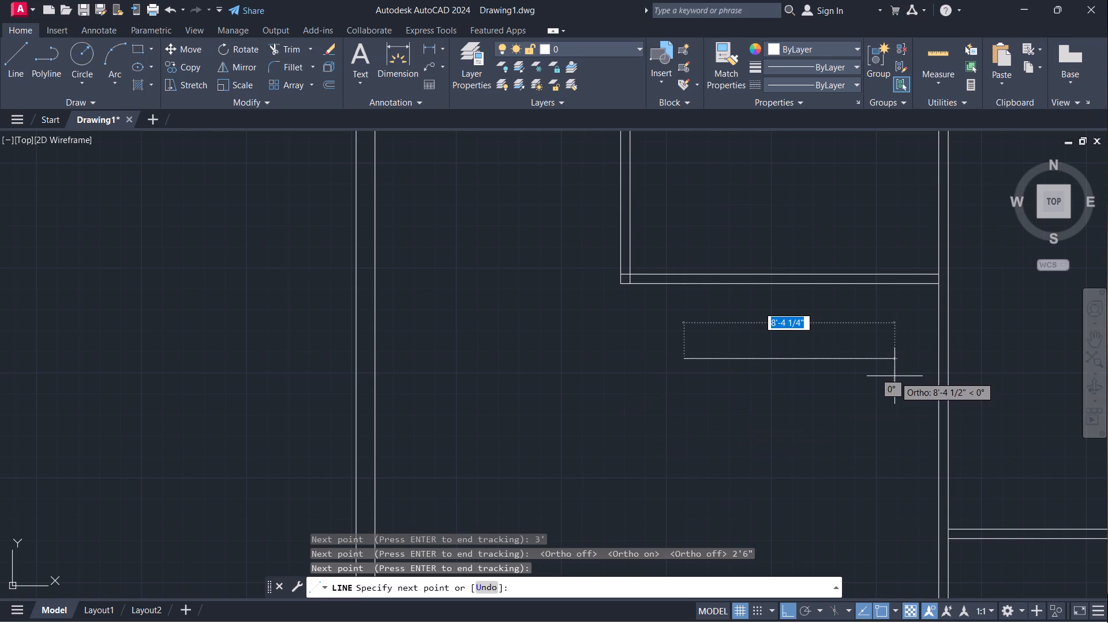
key(F8)
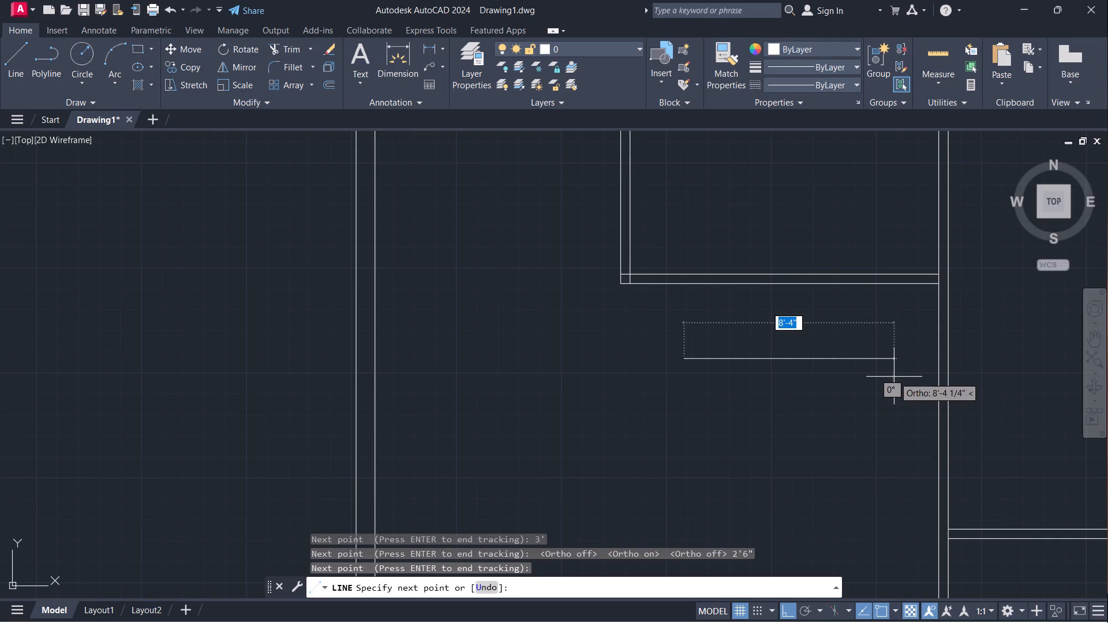
key(F8)
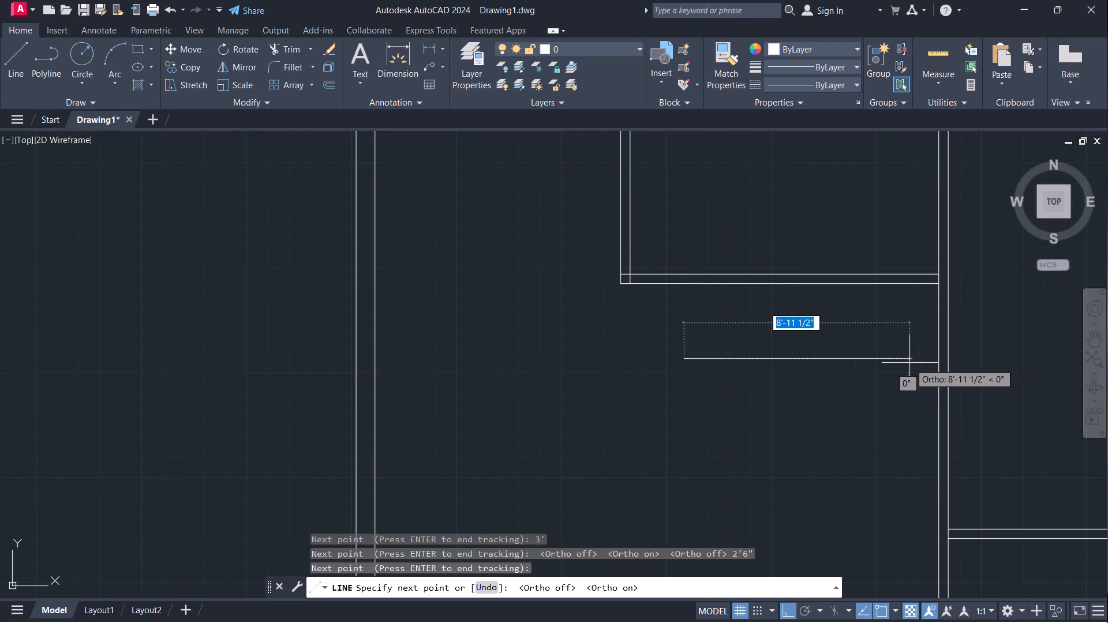
text(5')
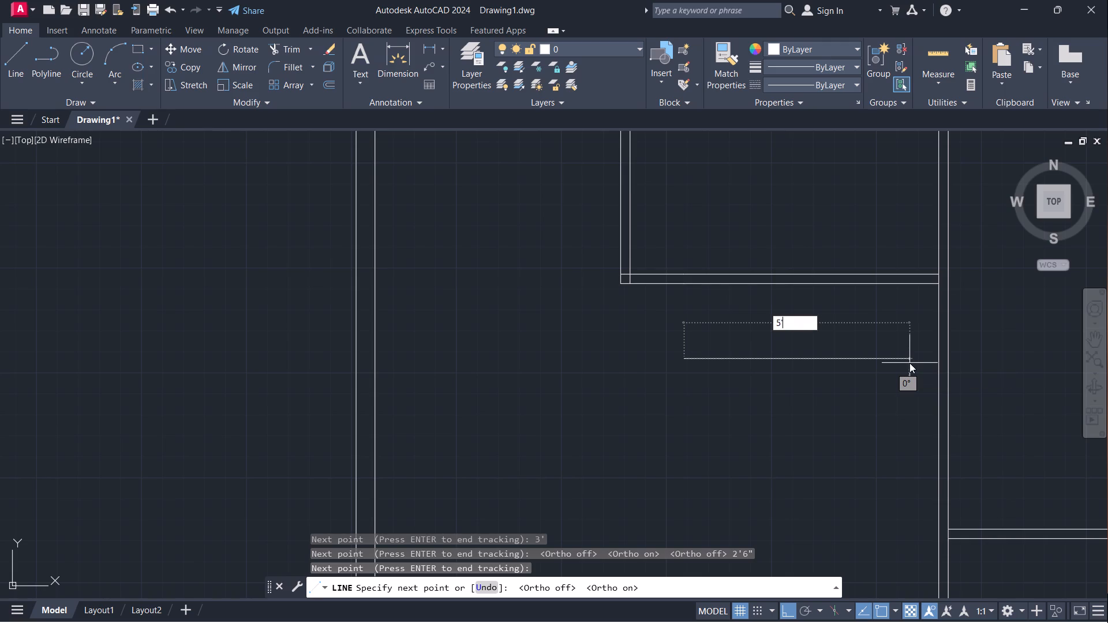
text(6")
key(Return)
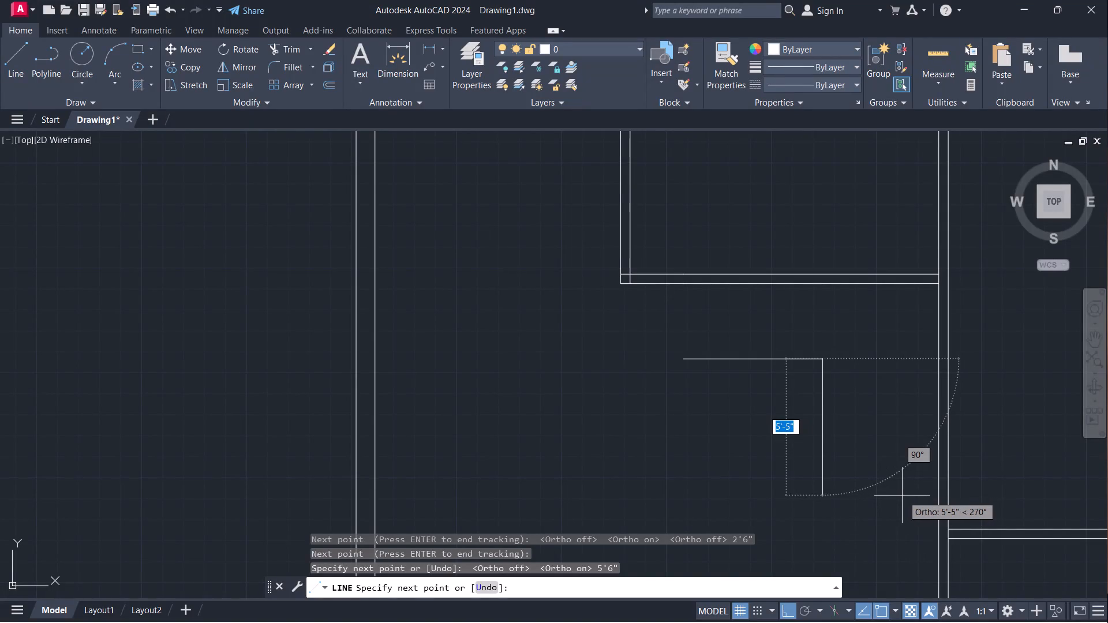
key(space)
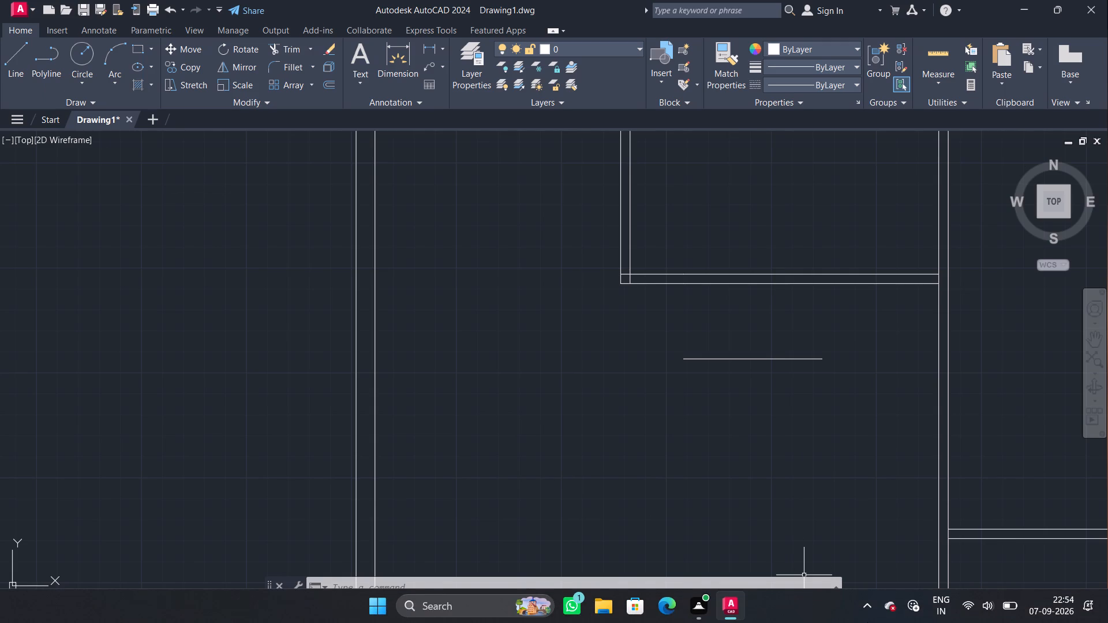
Add a vertical and a horizontal construction line through the left end of the new 5'6" line.
text(XL)
key(Return)
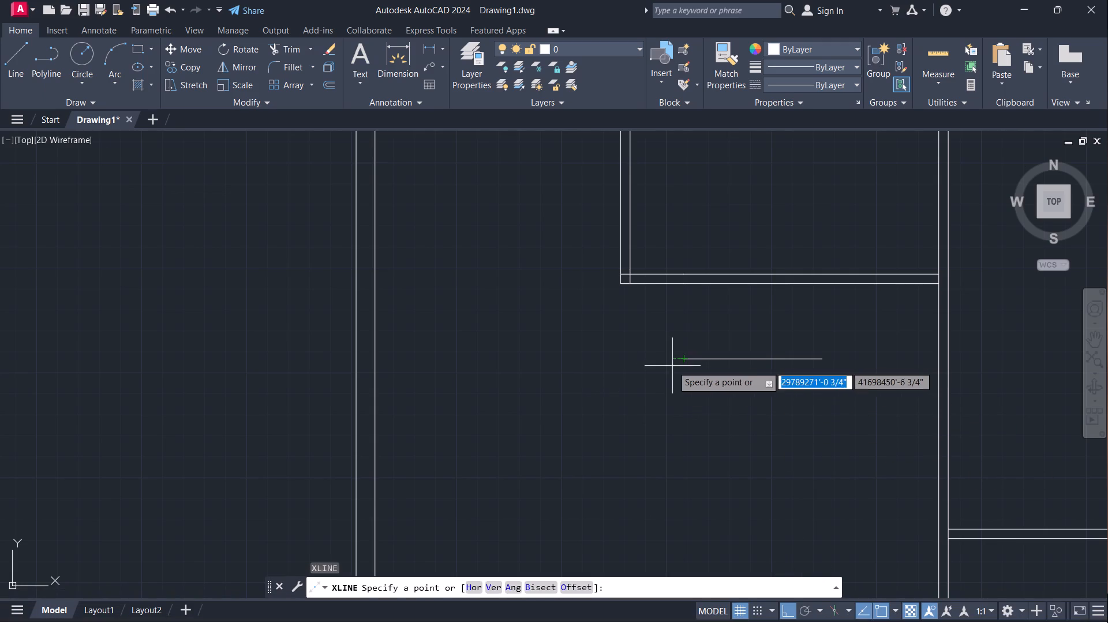
click(688, 360)
click(676, 415)
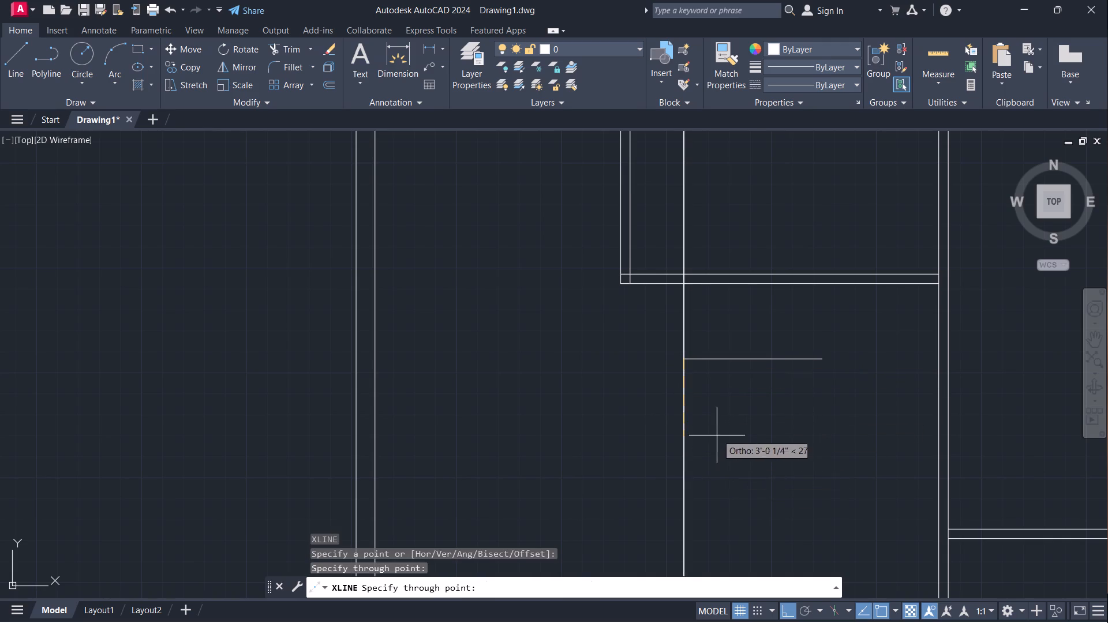
click(697, 361)
key(space)
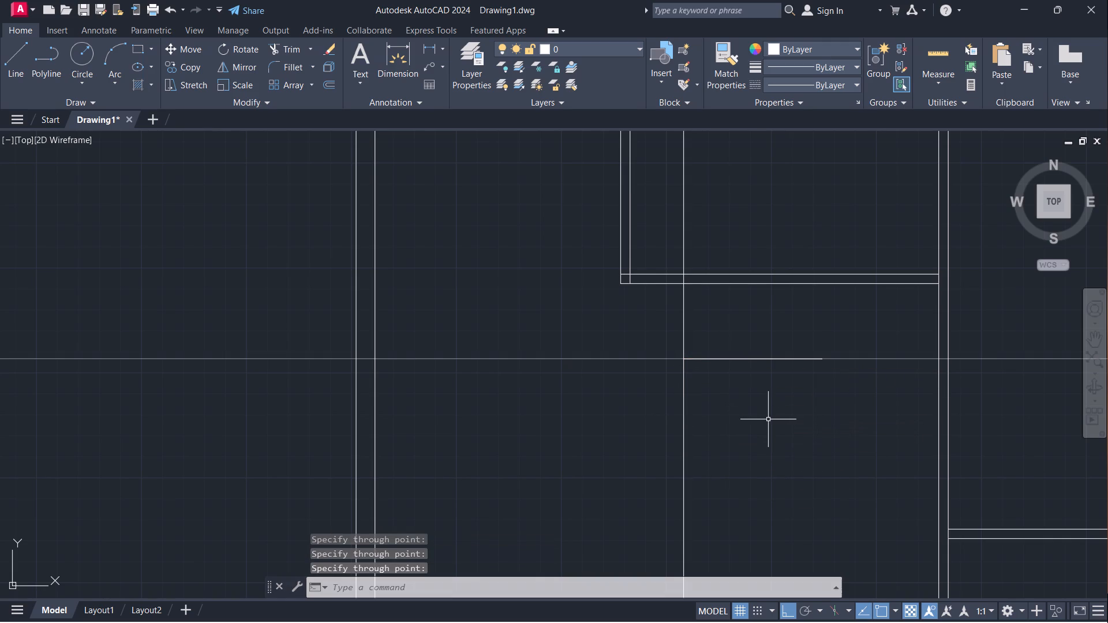
Trim away the vertical construction line above the new line, including the pieces inside the left room and its lower wall.
text(TR)
key(Return)
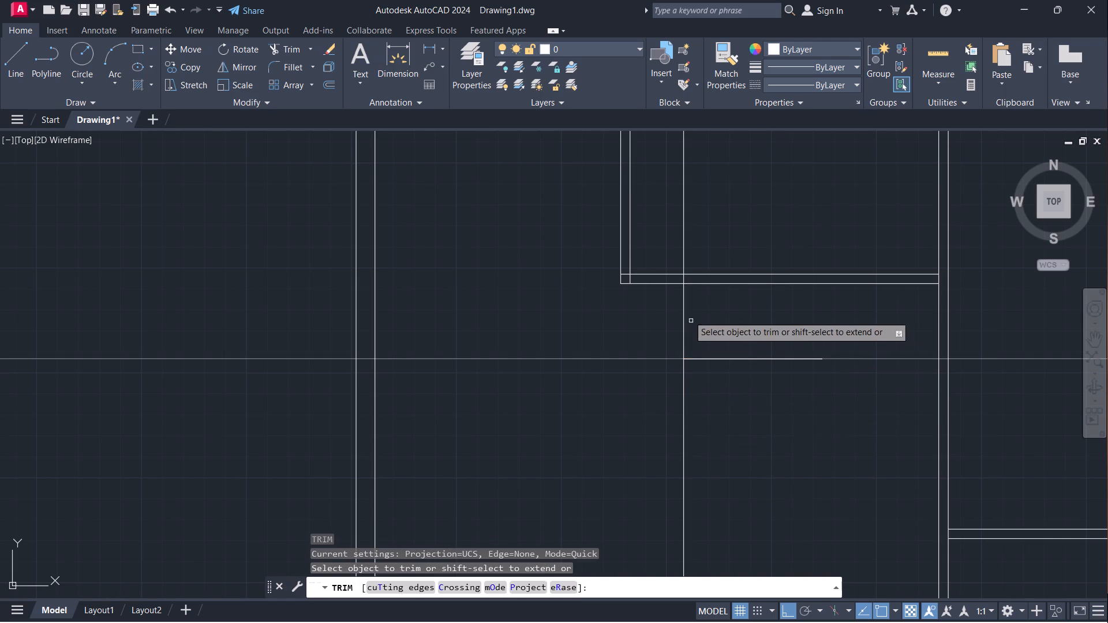
drag(686, 325, 604, 325)
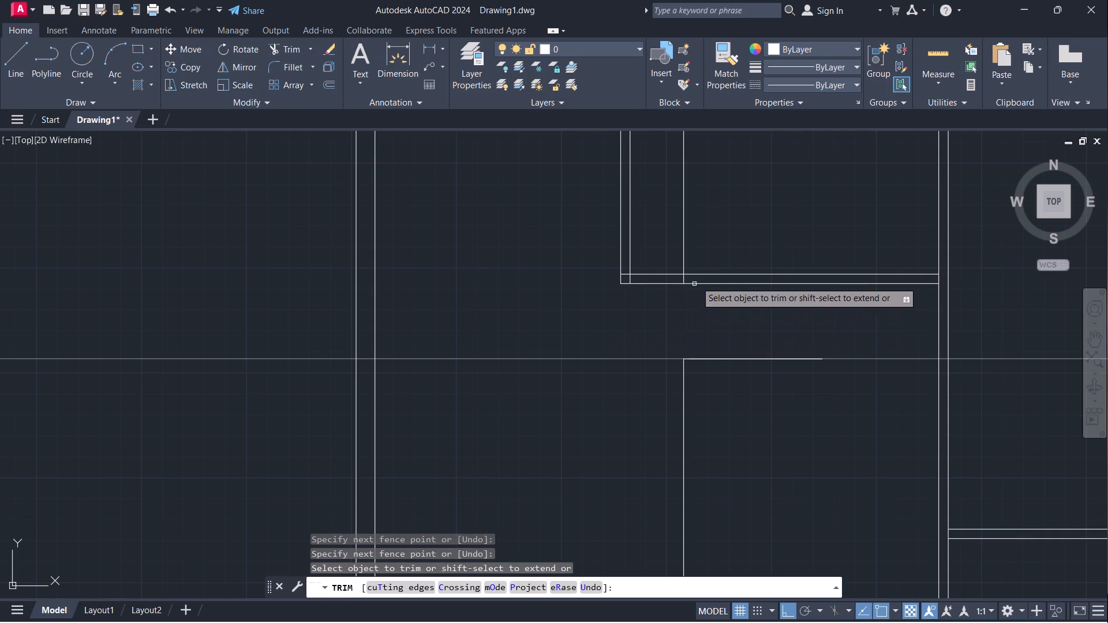
drag(700, 226, 677, 225)
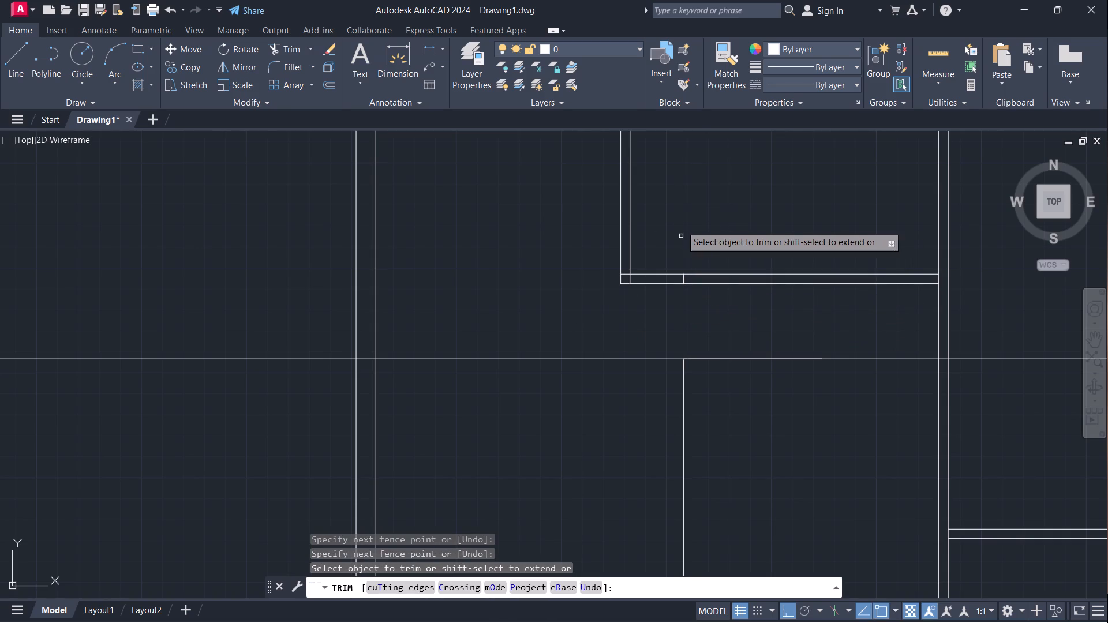
scroll(682, 197, down, 2)
middle_drag(690, 187, 628, 382)
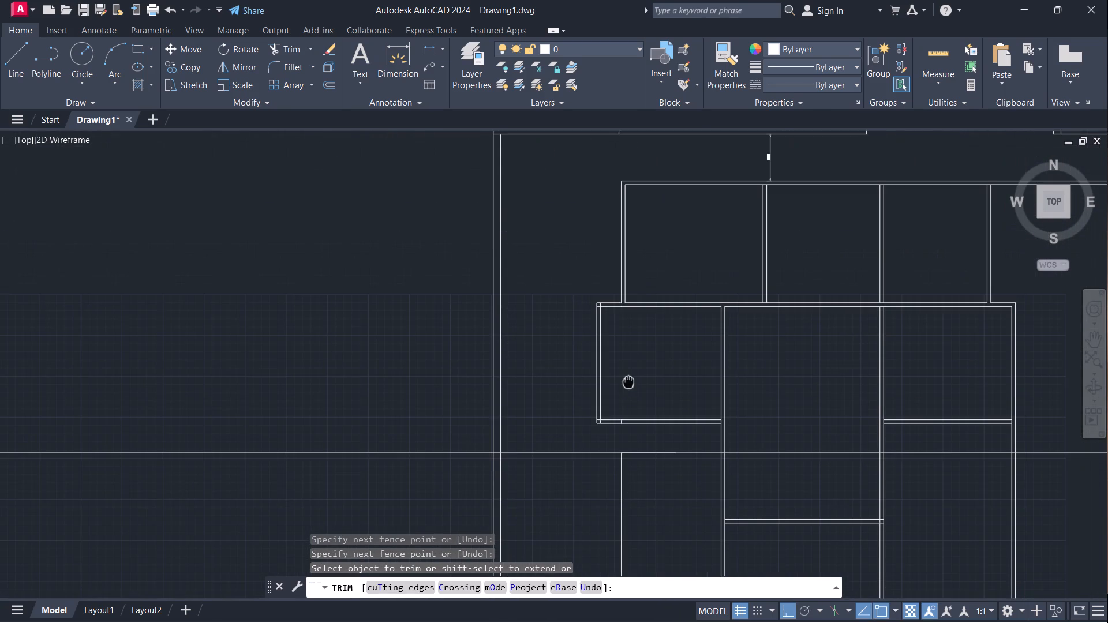
middle_drag(628, 382, 661, 323)
scroll(642, 395, up, 3)
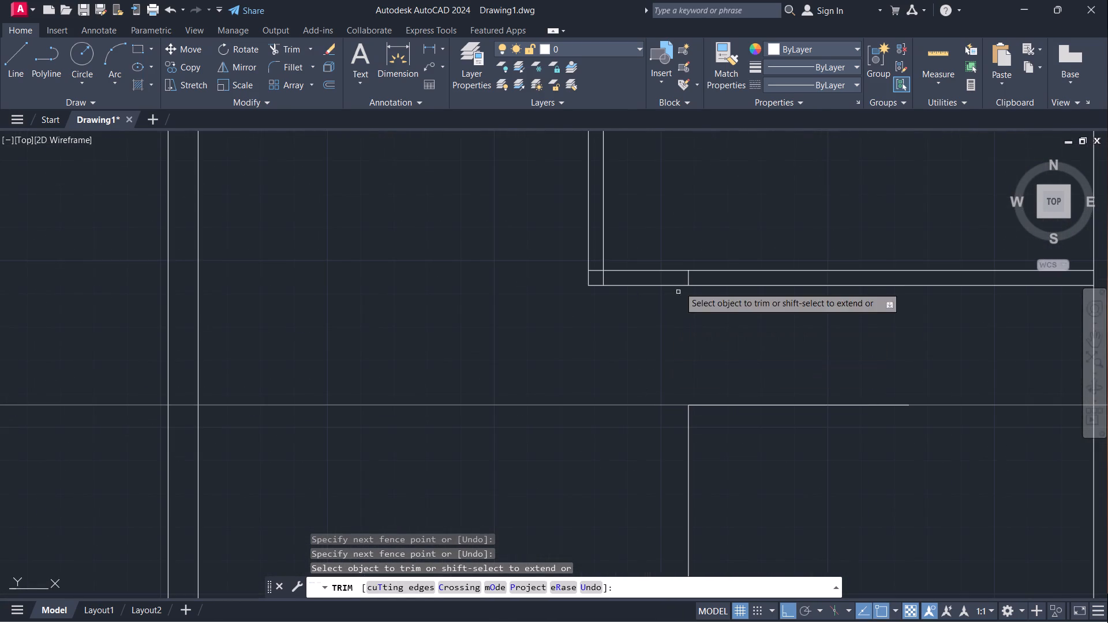
scroll(696, 264, up, 3)
drag(692, 315, 629, 318)
scroll(631, 297, down, 3)
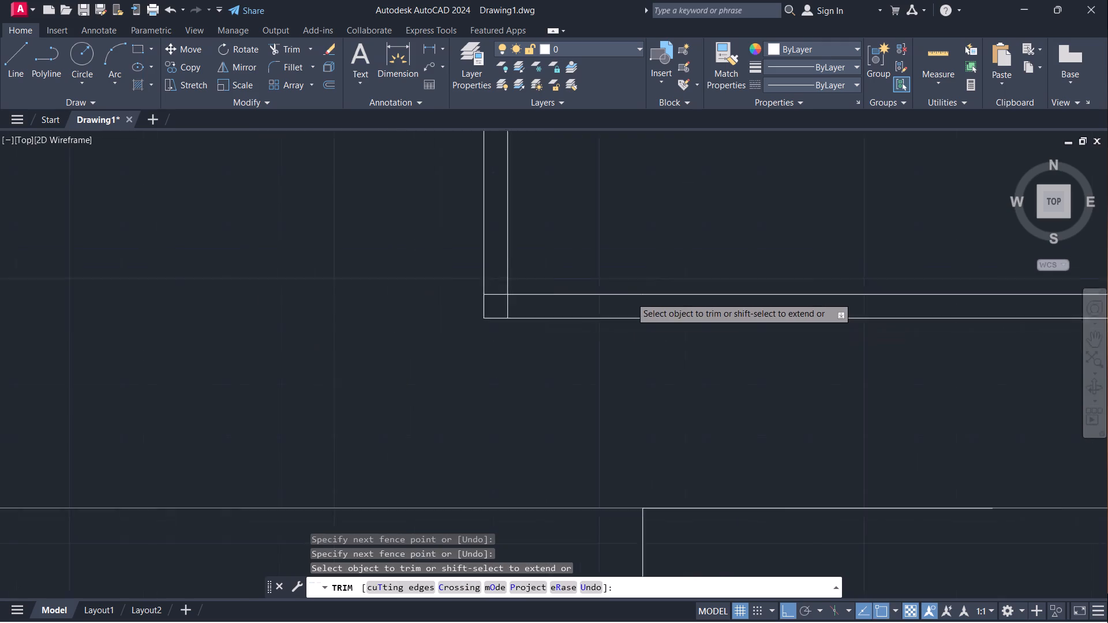
Trim away the horizontal construction line left of the new corner, including the pieces within and beyond the building's thick left wall.
drag(443, 403, 444, 453)
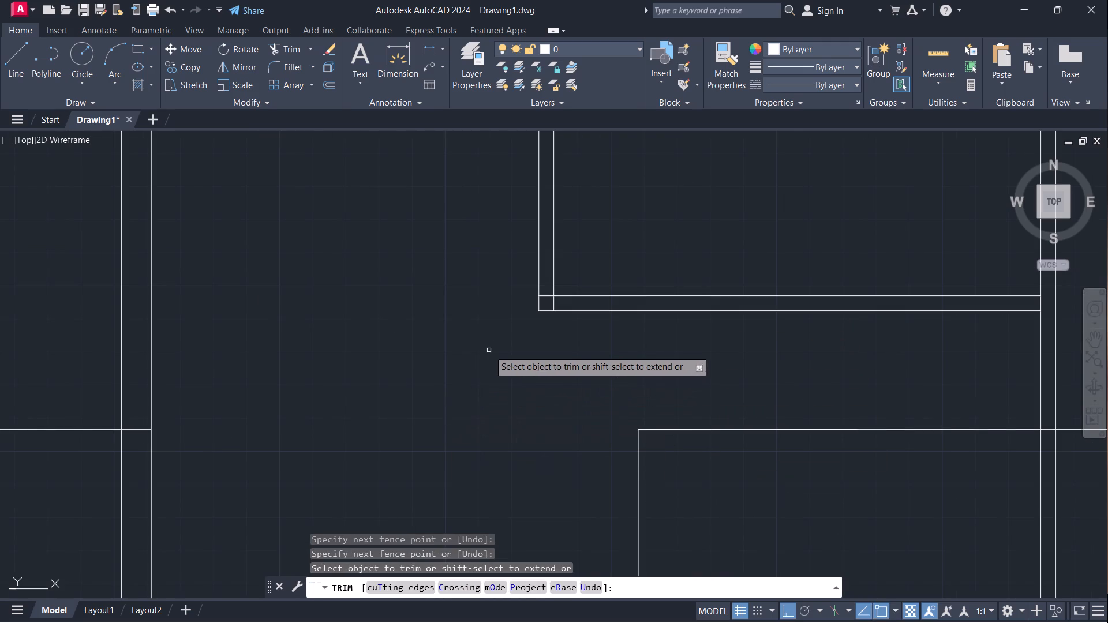
scroll(489, 350, down, 1)
middle_drag(450, 397, 742, 279)
scroll(564, 277, up, 2)
drag(566, 273, 547, 318)
drag(347, 183, 315, 346)
Trim away the horizontal construction line inside the middle room, the room to its right, and the open area beyond.
scroll(342, 238, down, 5)
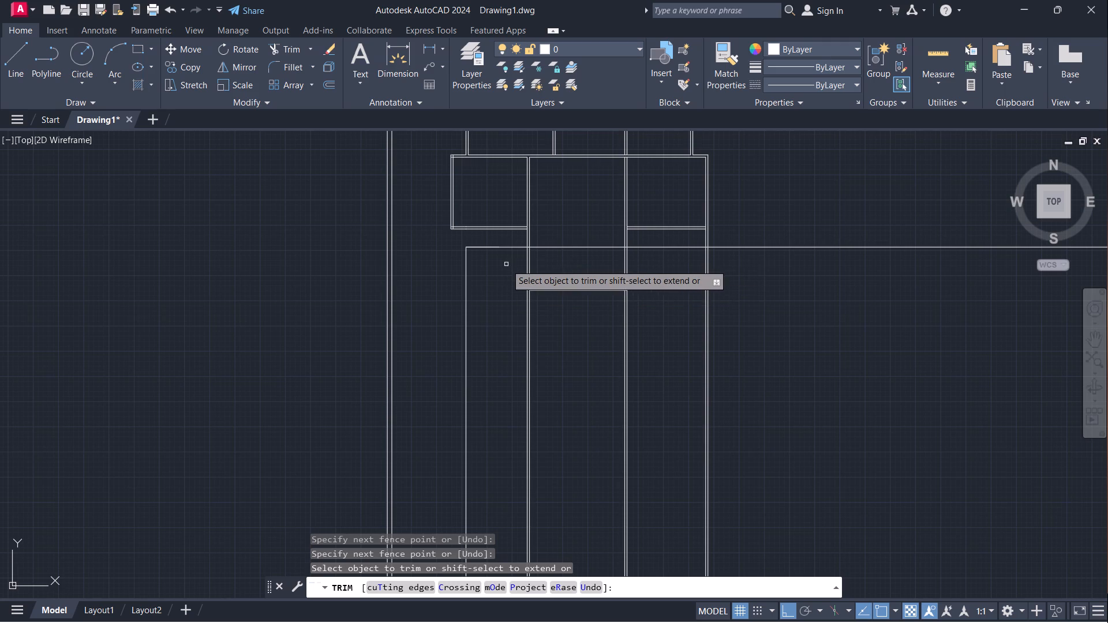
scroll(506, 264, up, 2)
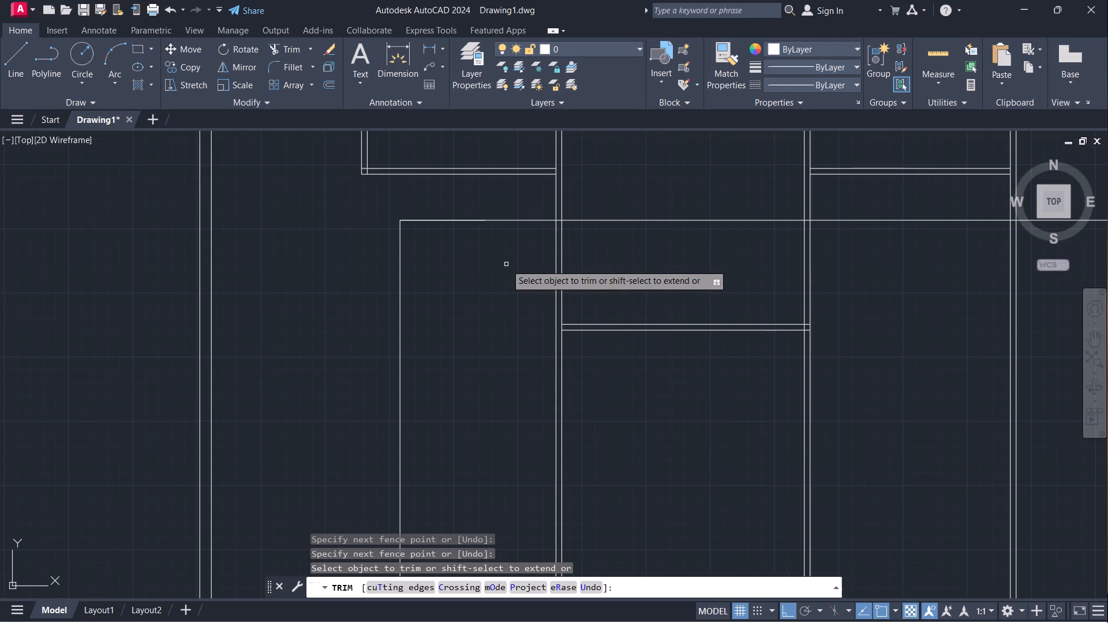
drag(612, 198, 612, 223)
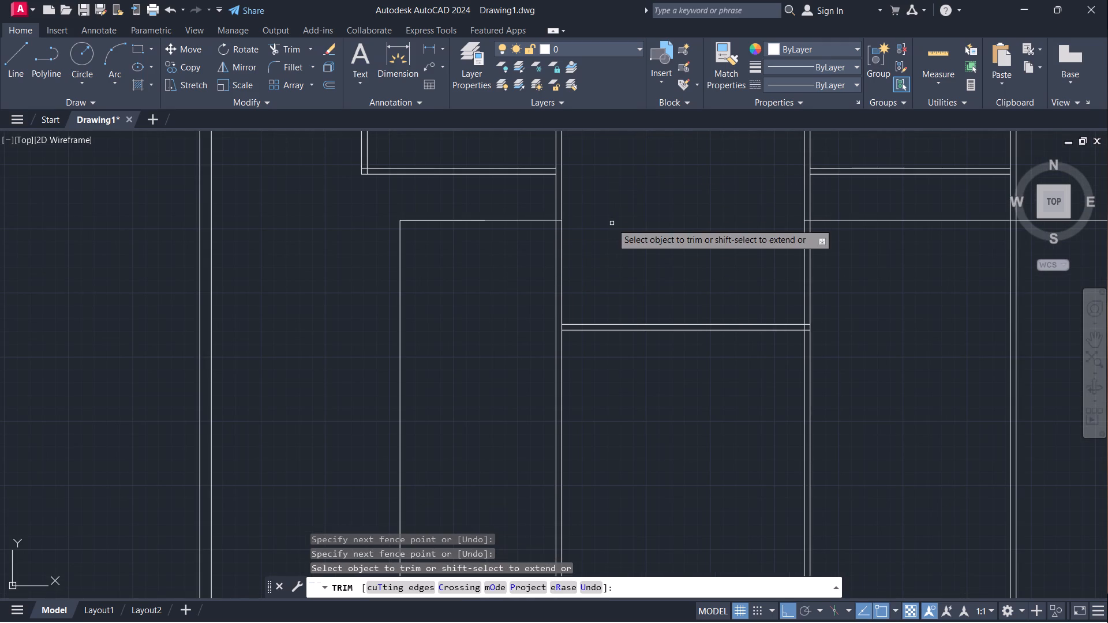
drag(872, 203, 864, 234)
scroll(921, 204, down, 1)
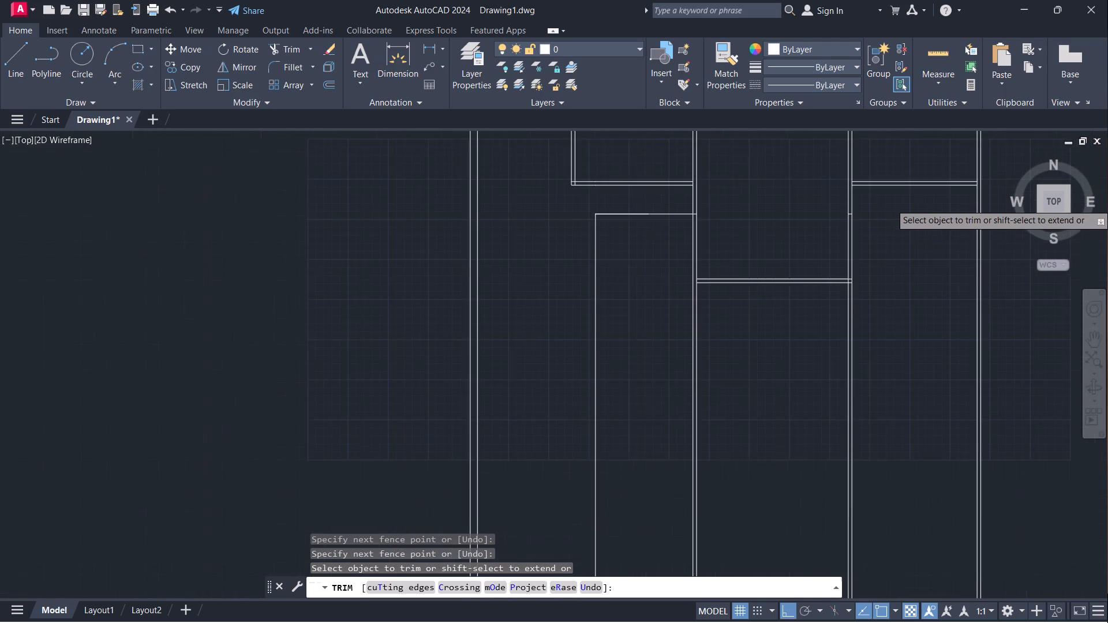
middle_drag(899, 247, 516, 297)
scroll(518, 296, down, 2)
drag(705, 234, 705, 244)
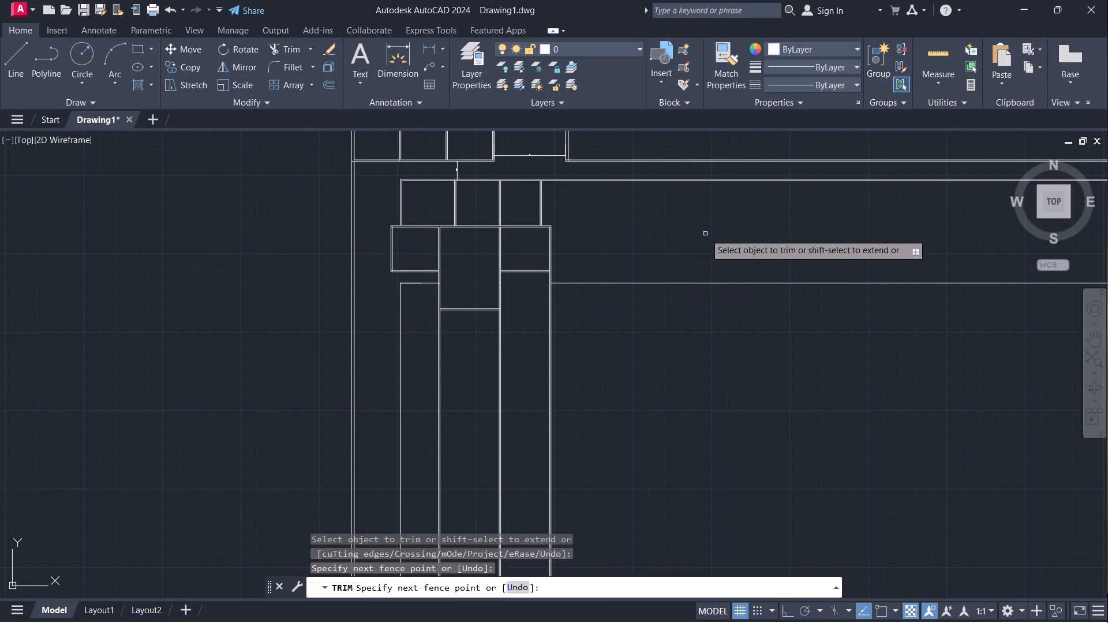
drag(705, 244, 691, 304)
Trim away the construction line stubs left within the thickness of the two partition walls flanking the right-hand room.
scroll(563, 285, up, 4)
scroll(478, 274, up, 3)
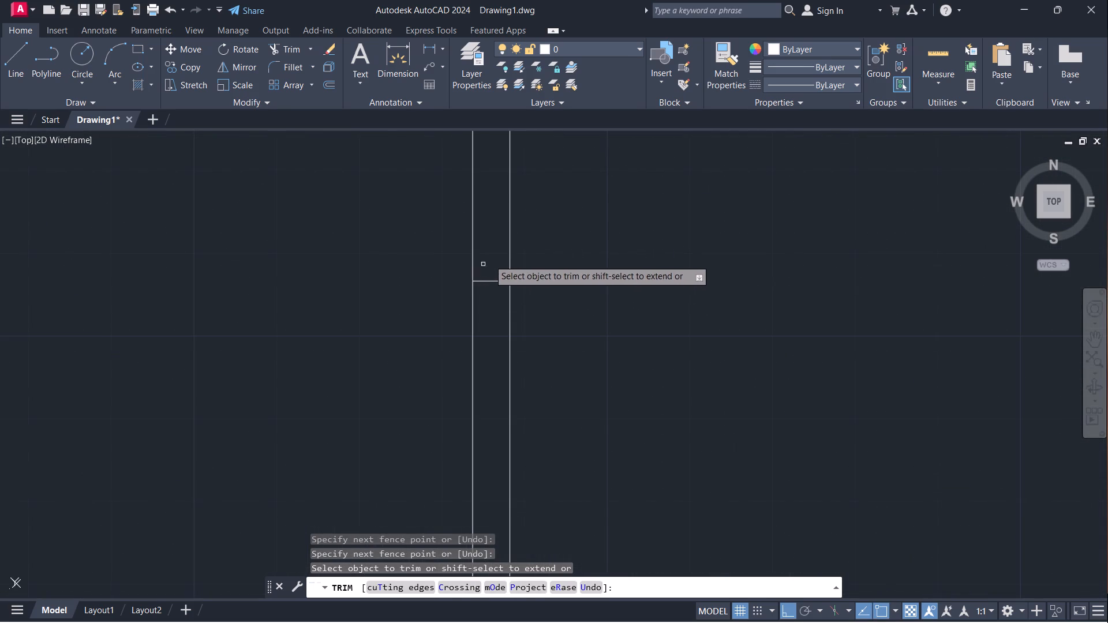
drag(492, 256, 484, 302)
scroll(397, 265, down, 3)
middle_drag(254, 294, 662, 294)
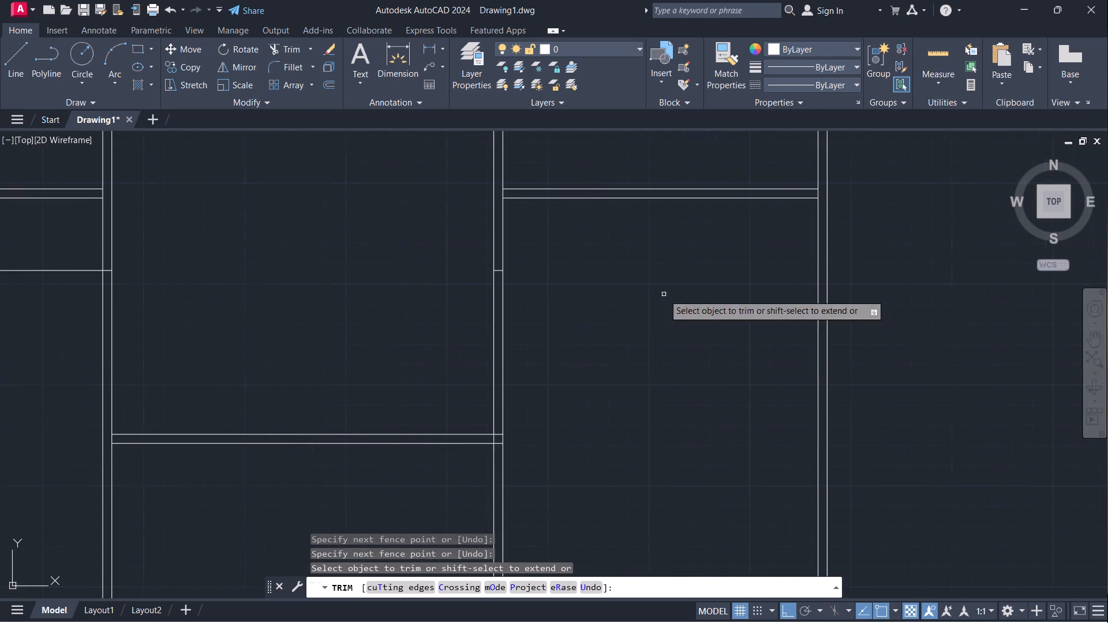
scroll(482, 253, up, 3)
drag(541, 297, 541, 351)
scroll(545, 311, down, 3)
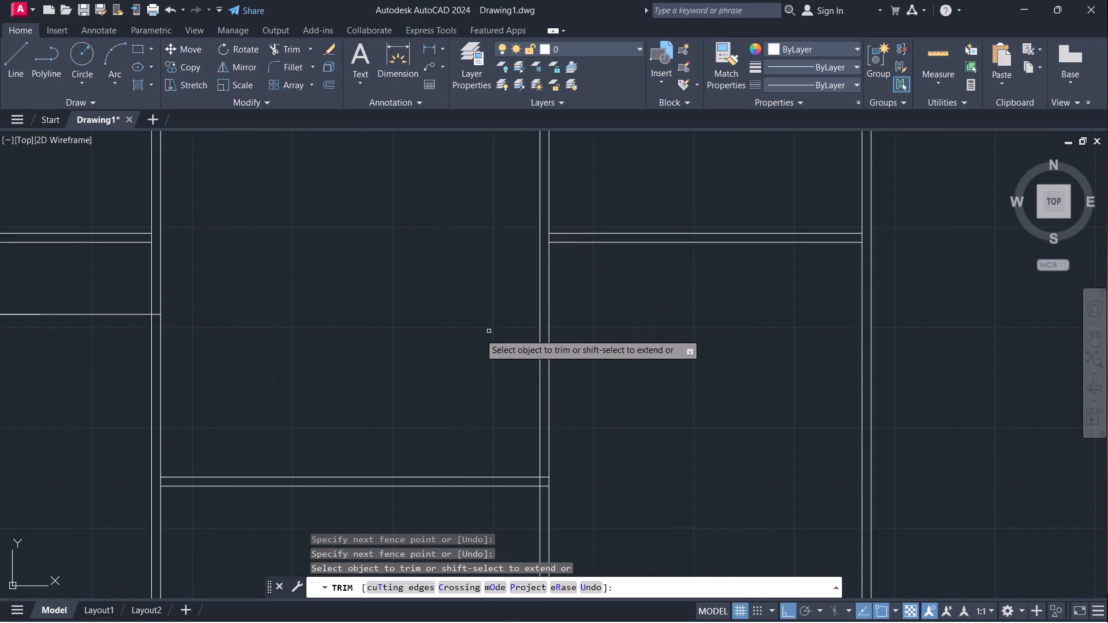
scroll(318, 366, down, 2)
middle_drag(357, 376, 736, 303)
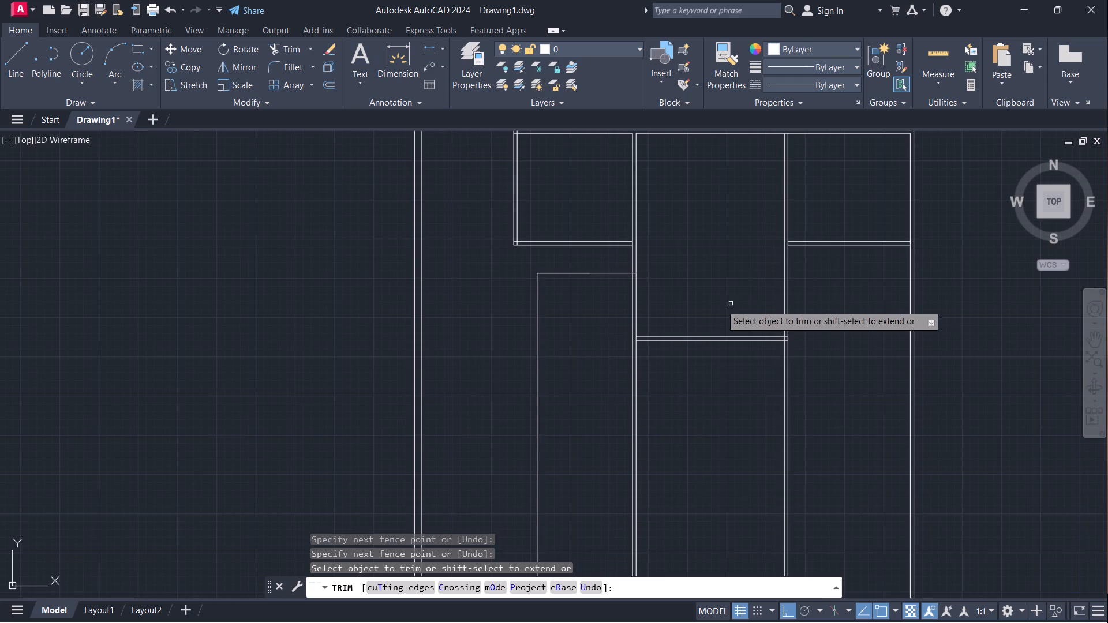
scroll(641, 282, up, 3)
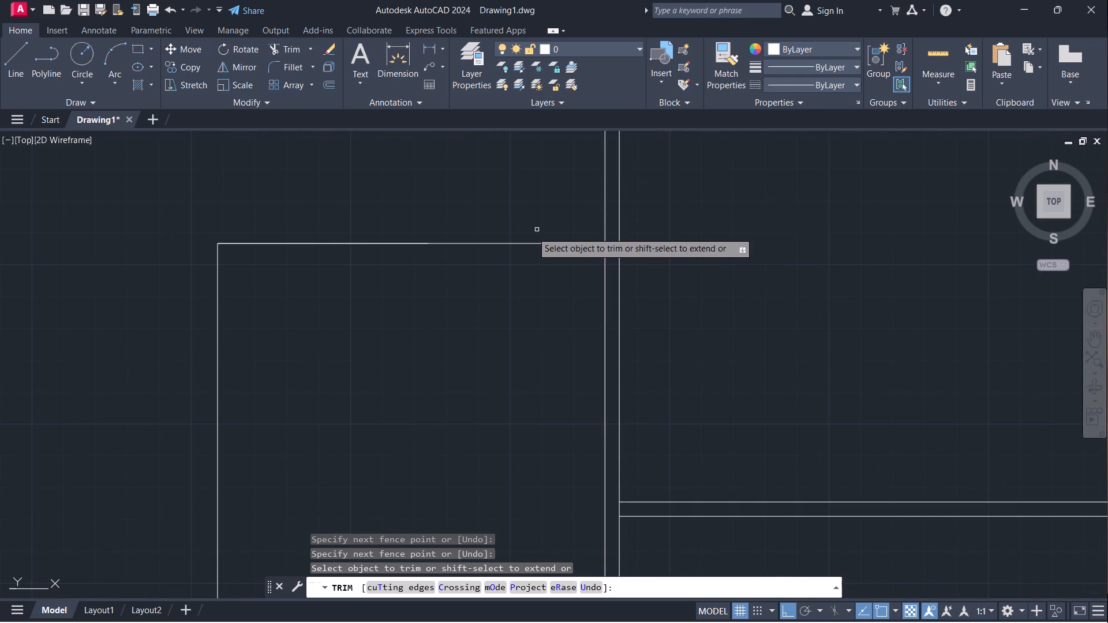
scroll(532, 232, down, 1)
middle_drag(502, 283, 603, 280)
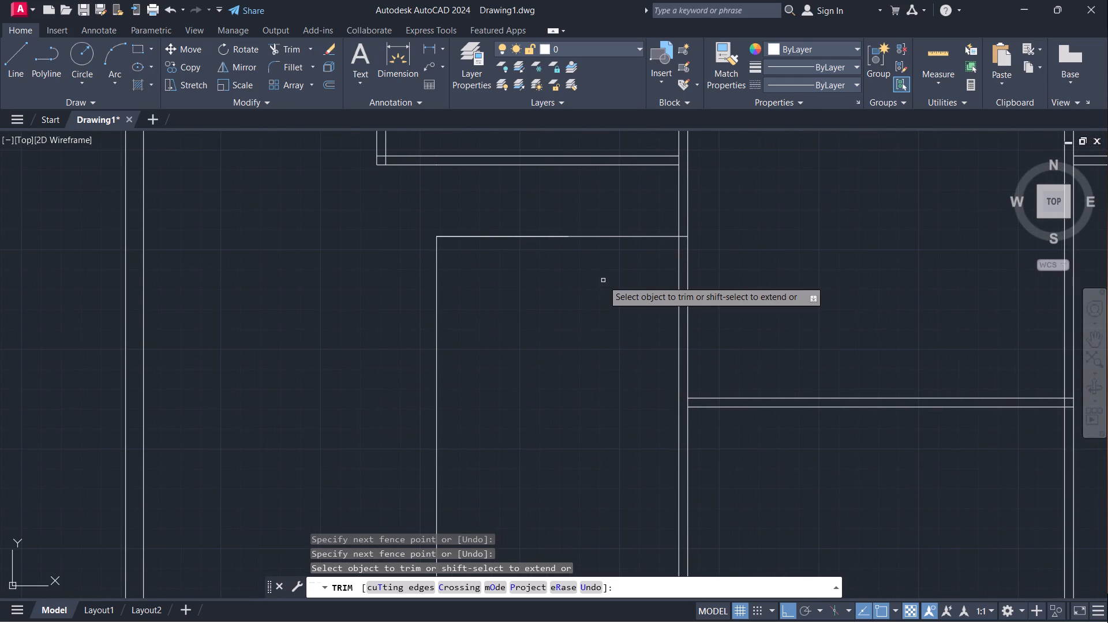
key(space)
Add a horizontal linear dimension from the left room's lower-left outer corner, tracked straight down, to the new wall corner.
click(424, 48)
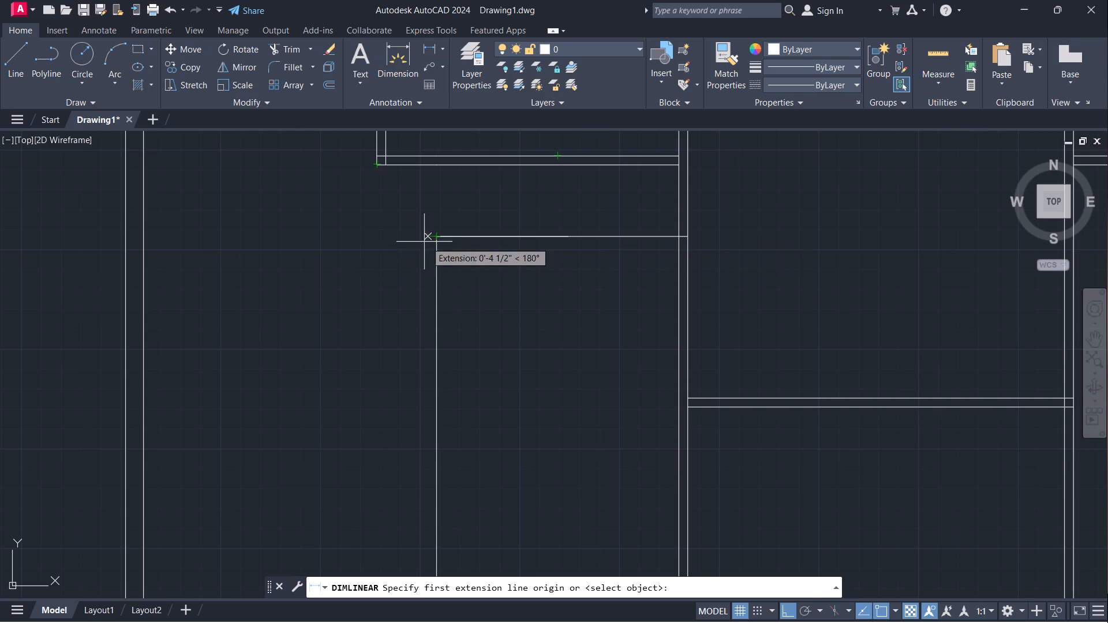
click(373, 237)
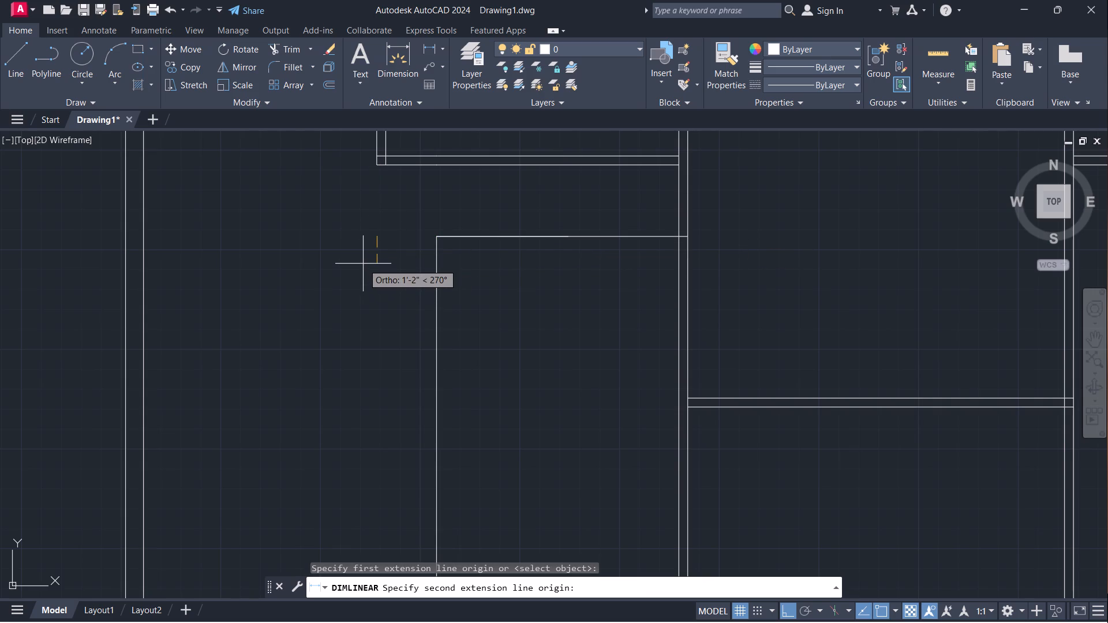
click(436, 237)
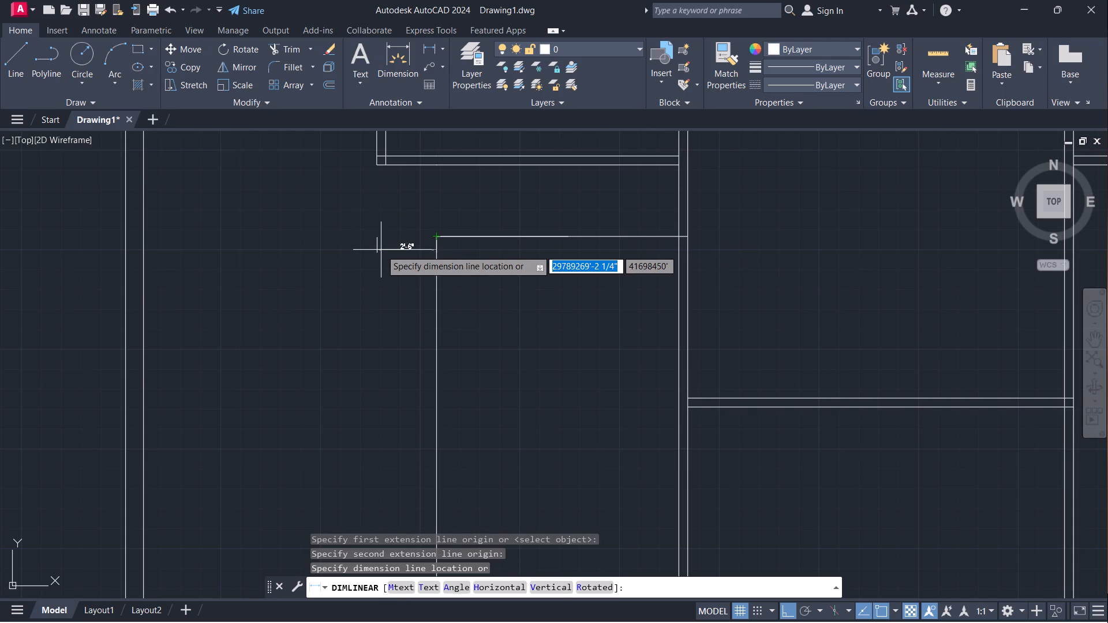
click(381, 250)
scroll(410, 231, up, 3)
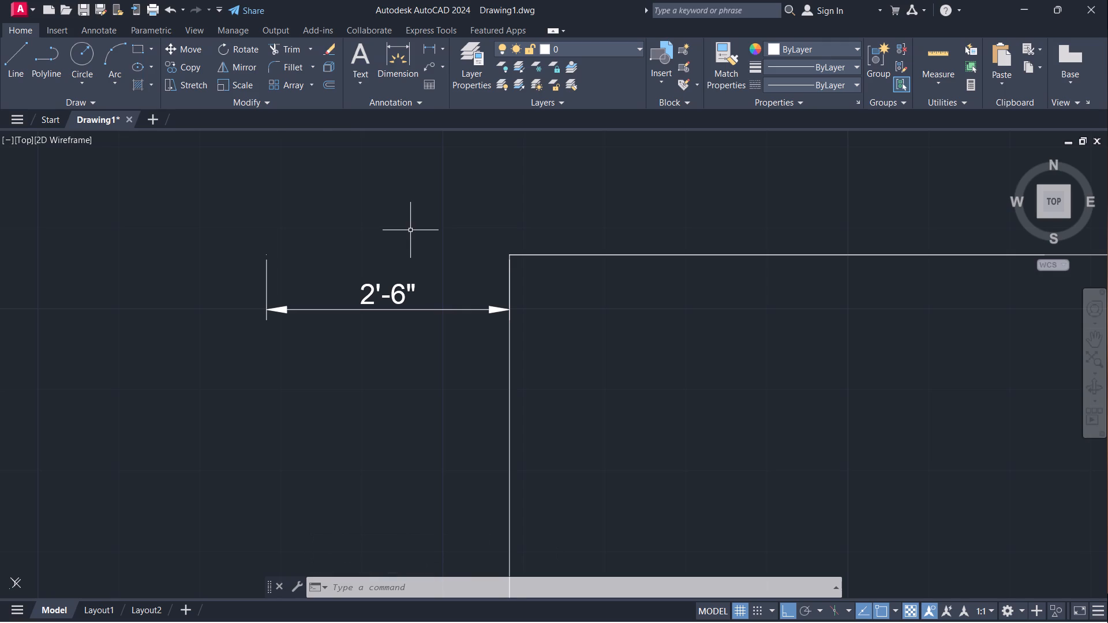
Add a vertical linear dimension between the left room's lower outer wall line and the new horizontal wall line.
scroll(503, 203, down, 2)
scroll(718, 295, down, 2)
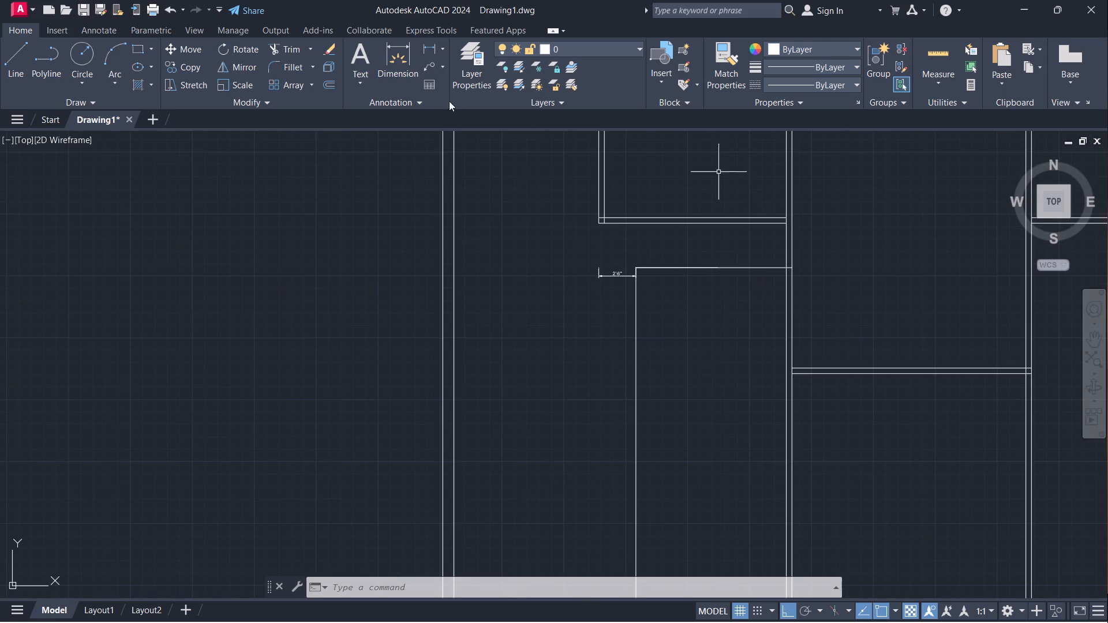
click(428, 47)
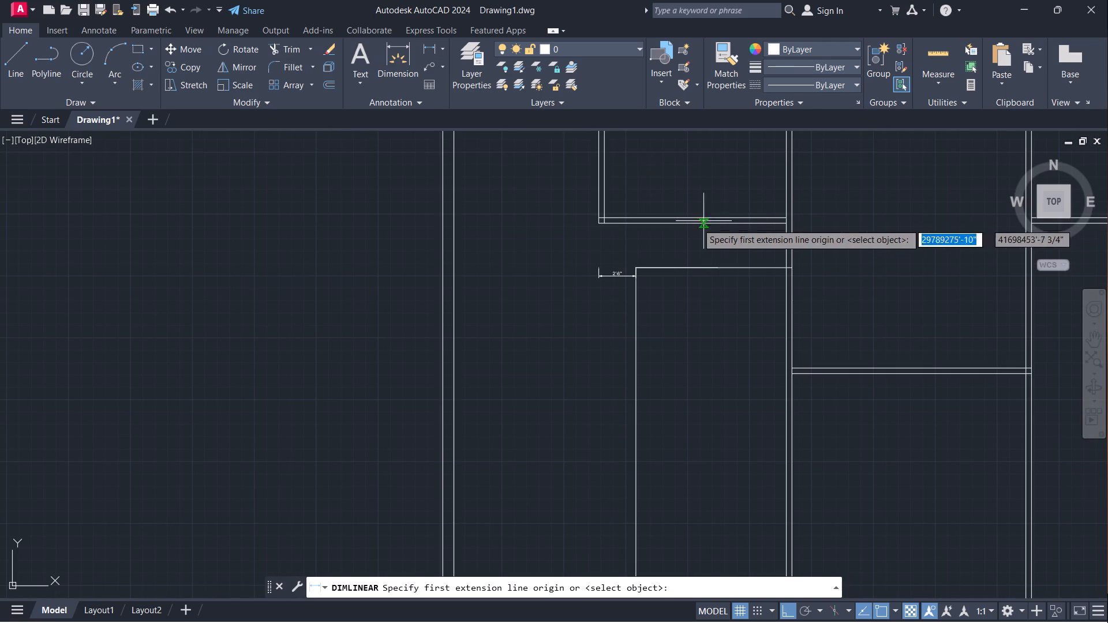
scroll(667, 222, up, 2)
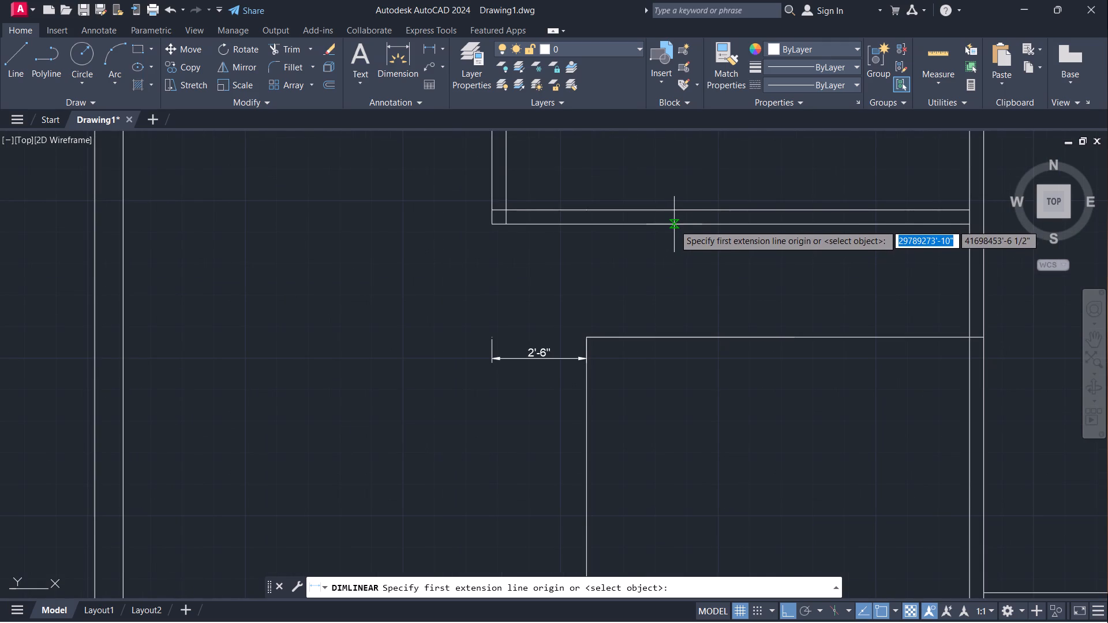
click(674, 224)
click(676, 338)
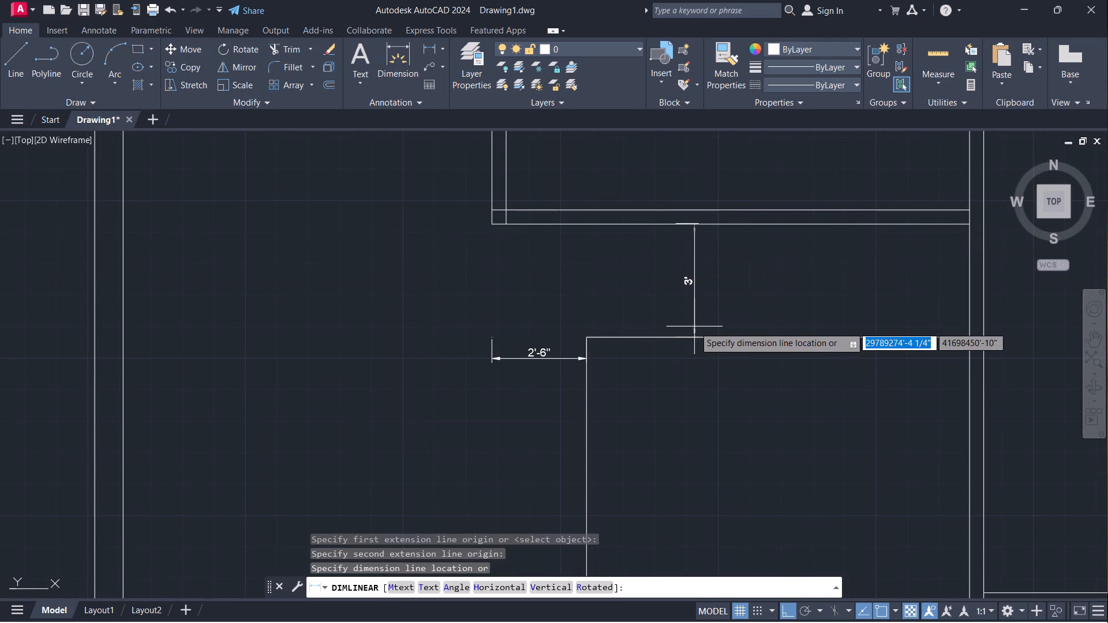
click(694, 326)
scroll(697, 317, down, 1)
middle_drag(692, 475, 612, 407)
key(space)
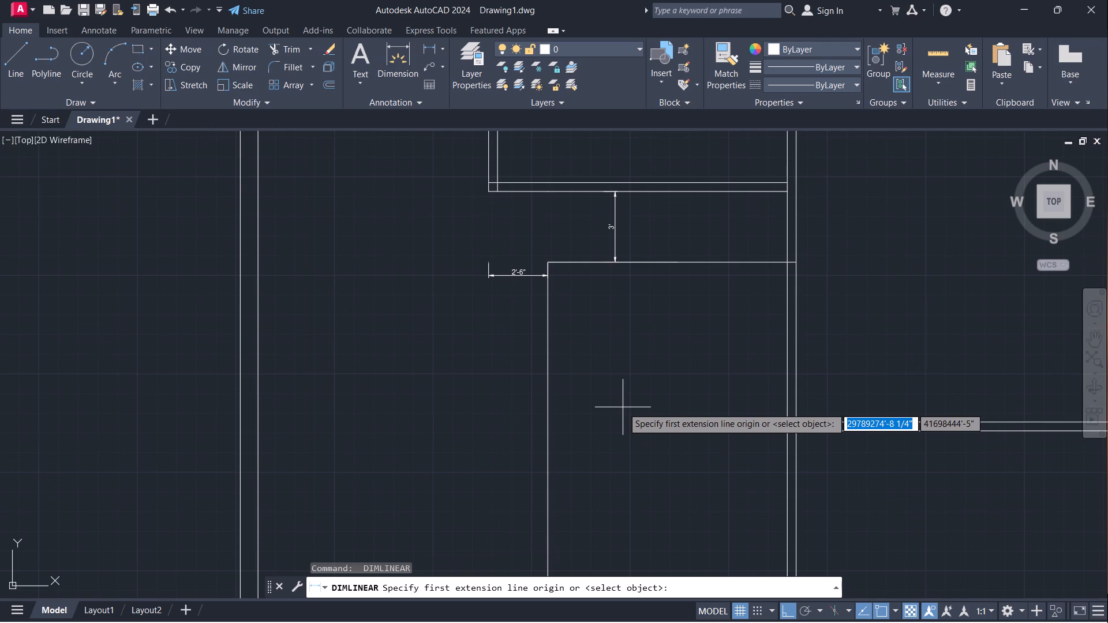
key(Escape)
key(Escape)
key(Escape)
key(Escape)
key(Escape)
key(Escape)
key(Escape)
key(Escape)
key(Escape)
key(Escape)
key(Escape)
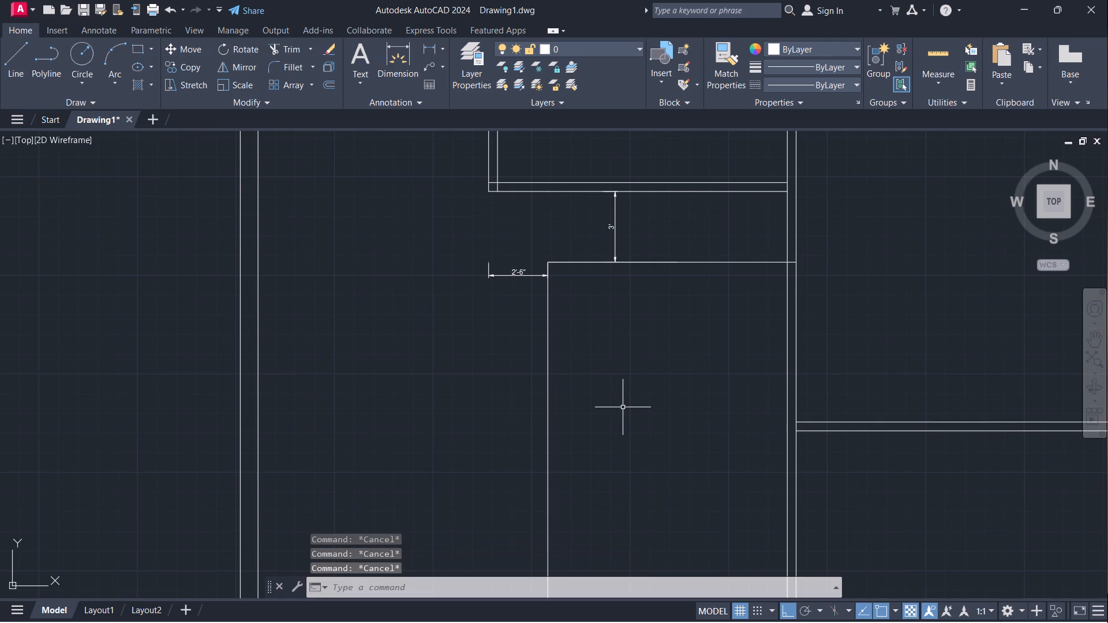
Offset the new horizontal line downward and the new vertical line rightward by 4.5" to give the walls thickness.
key(o)
key(Return)
key(4)
text(.5")
key(Return)
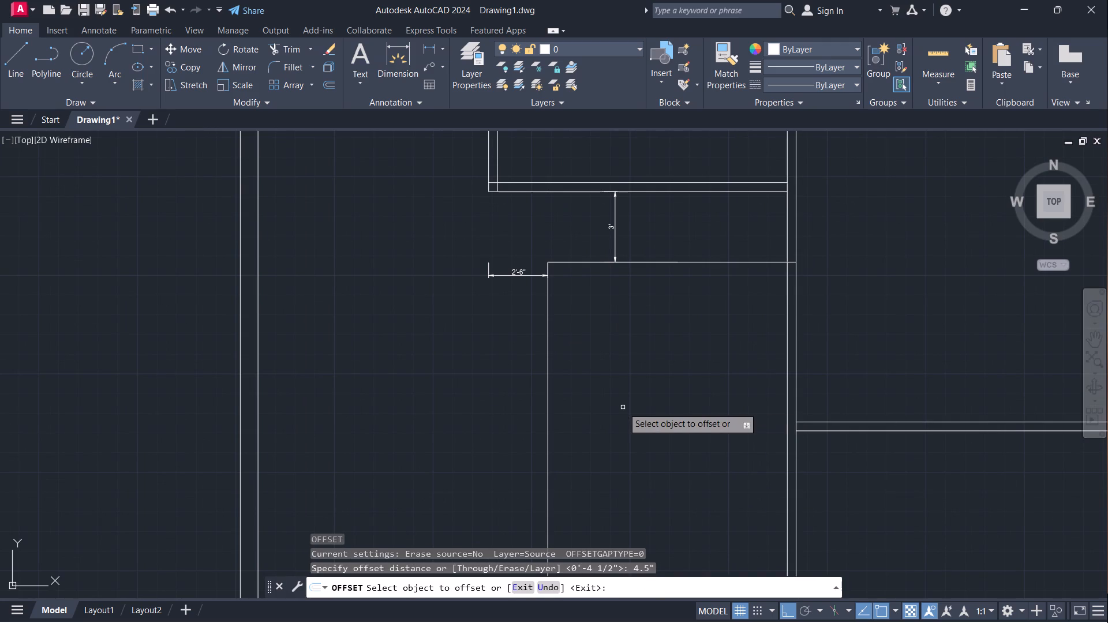
click(596, 262)
click(607, 309)
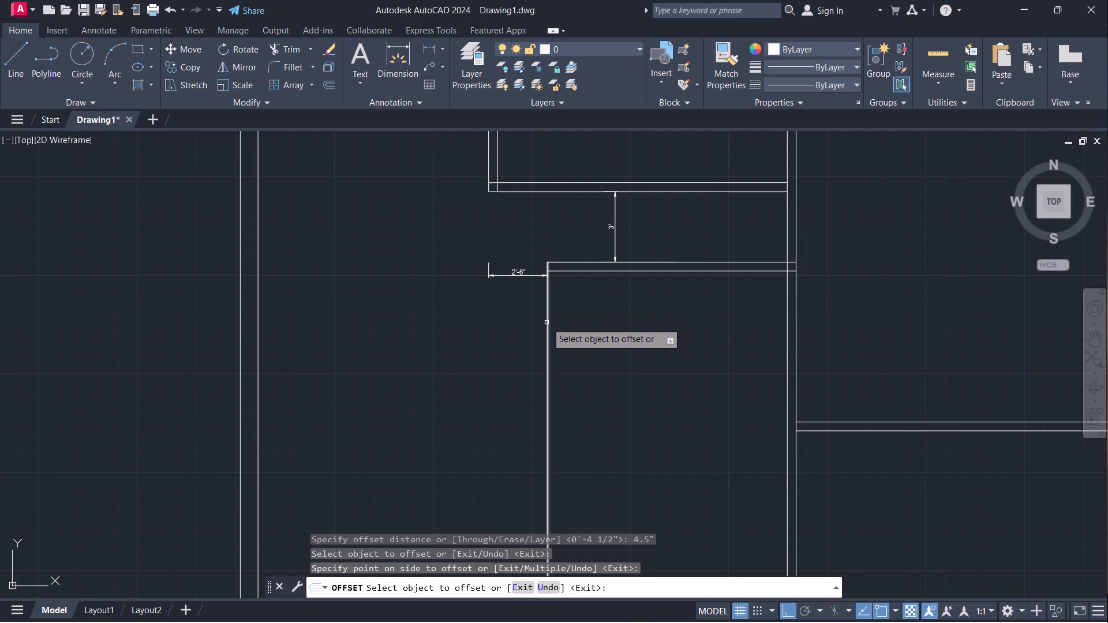
click(546, 322)
click(586, 315)
key(space)
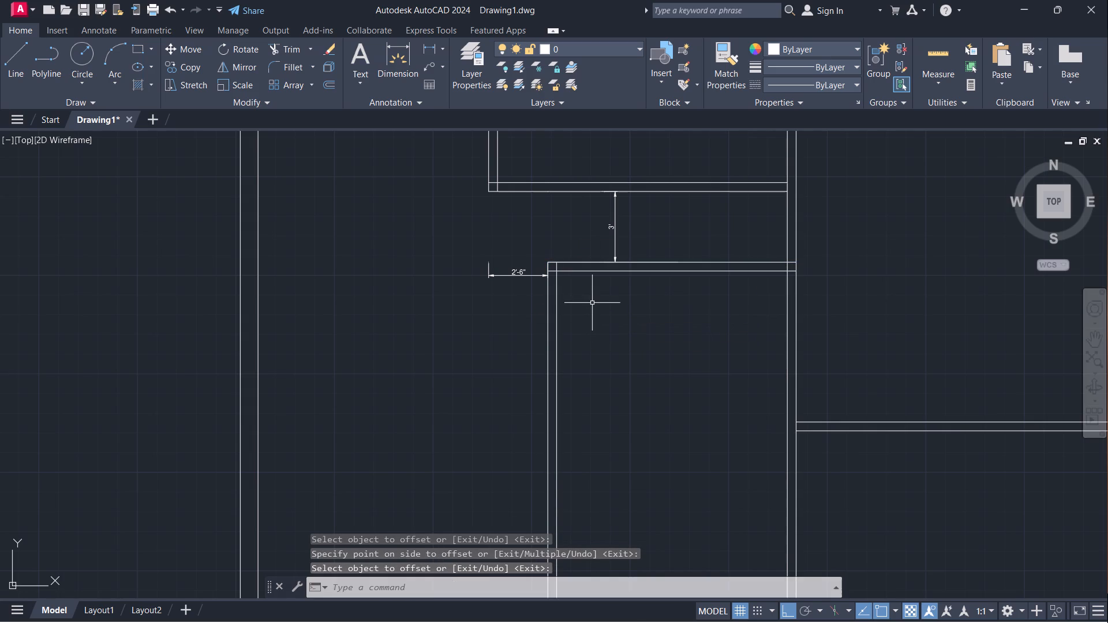
Trim the overlapping ends of the offset lines at the new wall's upper-left corner to form a clean inner corner.
text(TR)
key(Return)
scroll(548, 292, up, 3)
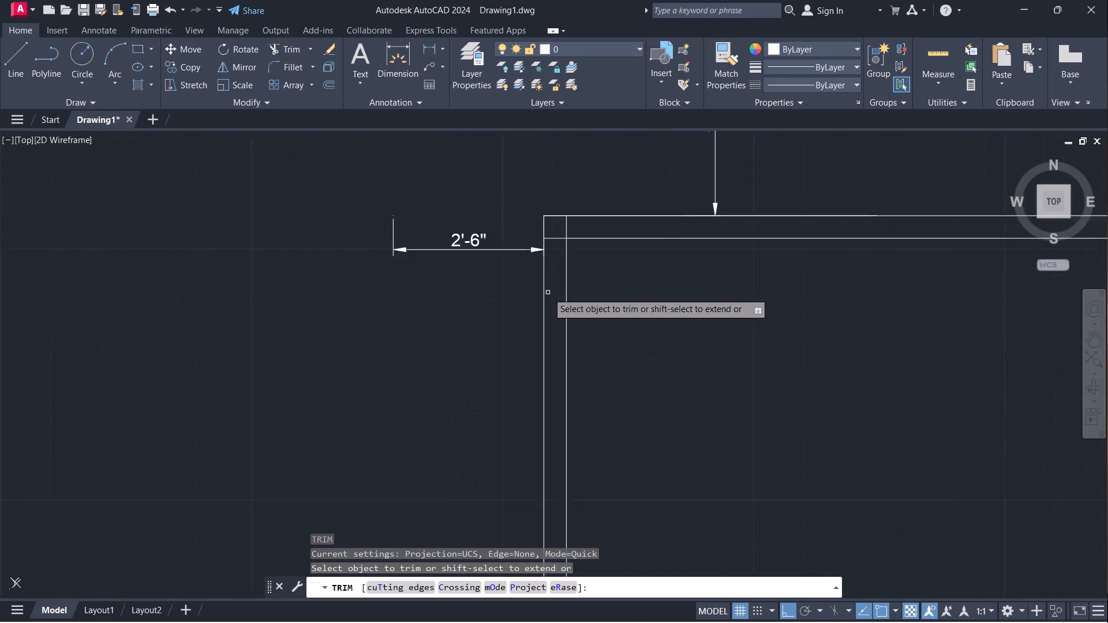
drag(603, 192, 555, 218)
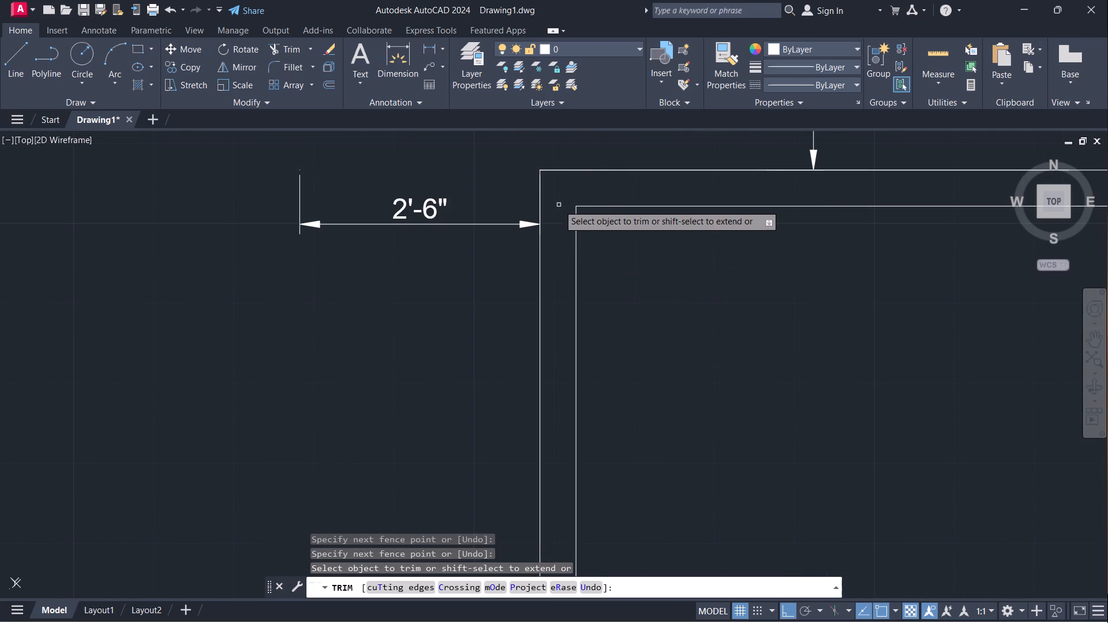
scroll(561, 204, down, 3)
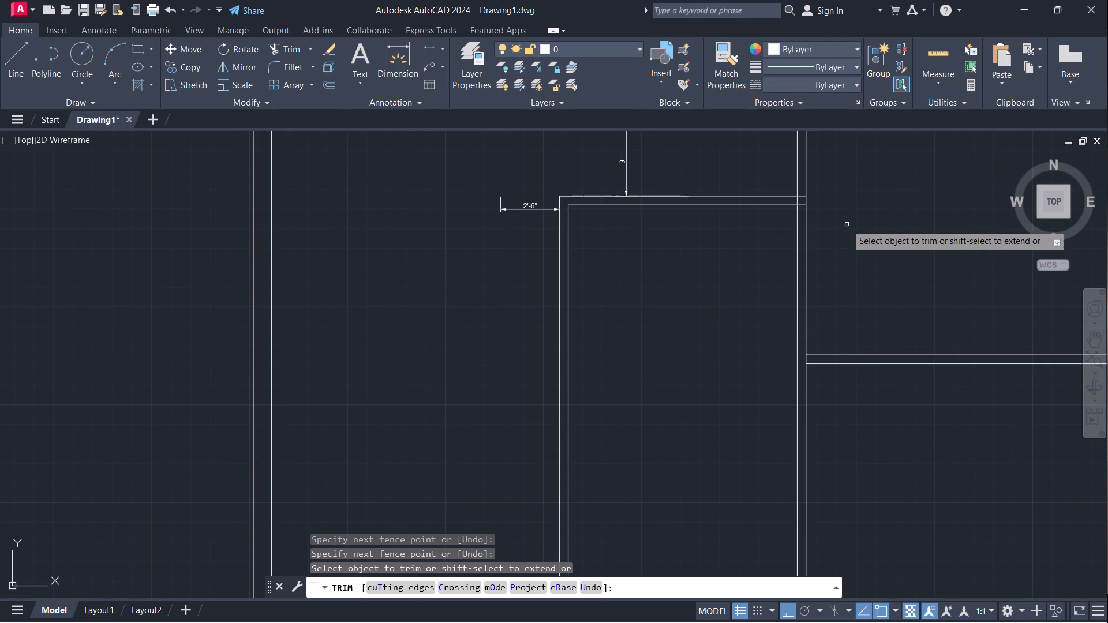
key(space)
Offset the new vertical wall's inner line 5'6" to the right, inside the new room.
scroll(698, 291, down, 1)
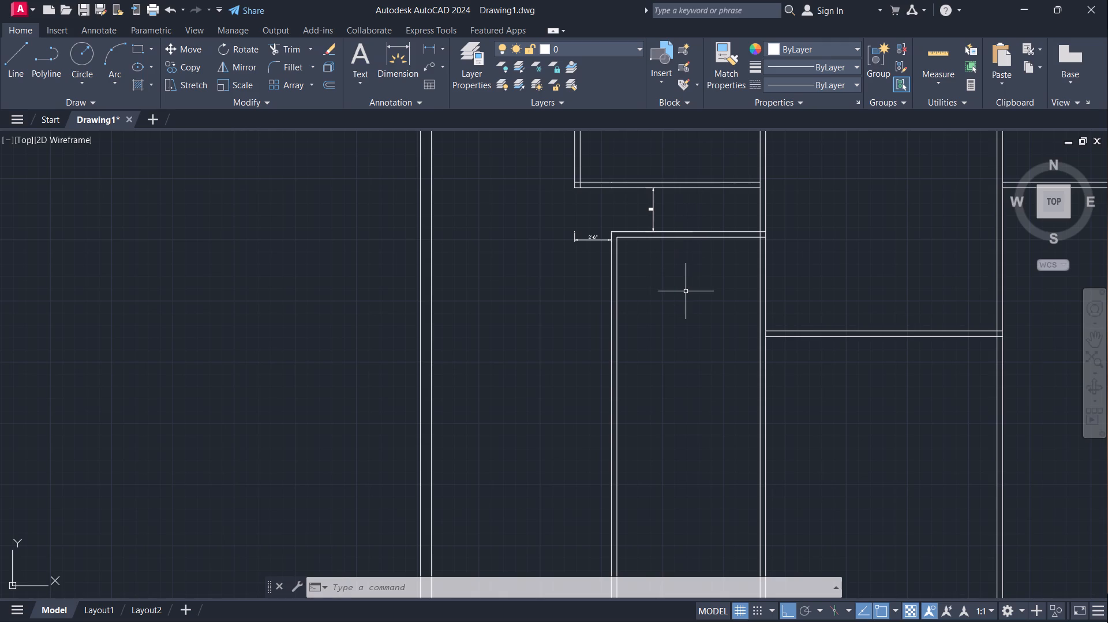
key(o)
key(Return)
key(5)
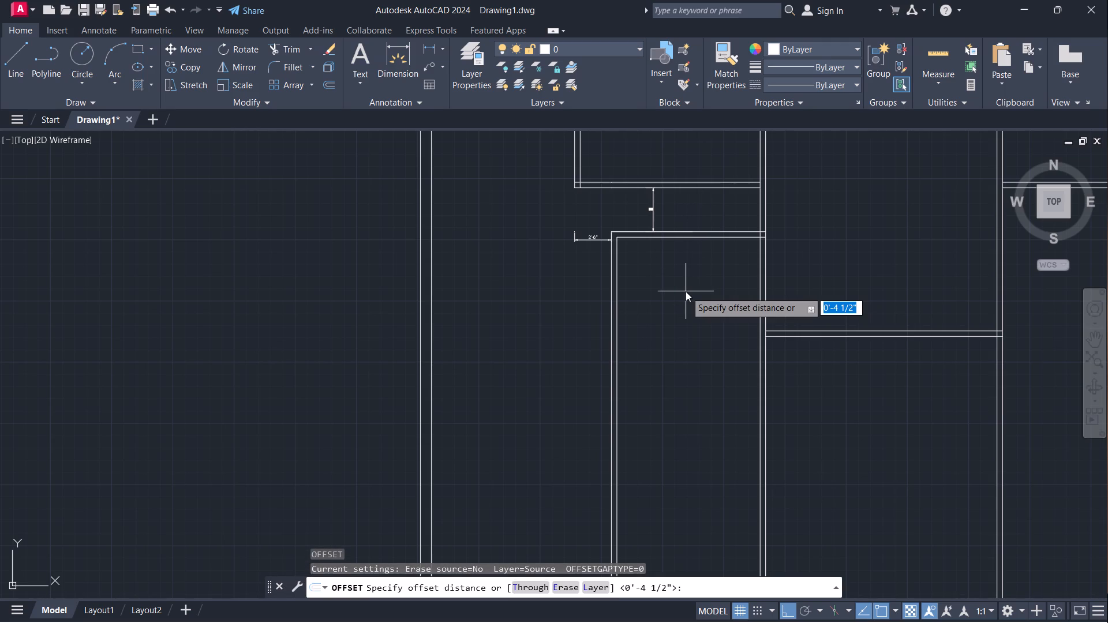
key(apostrophe)
text(6")
key(Return)
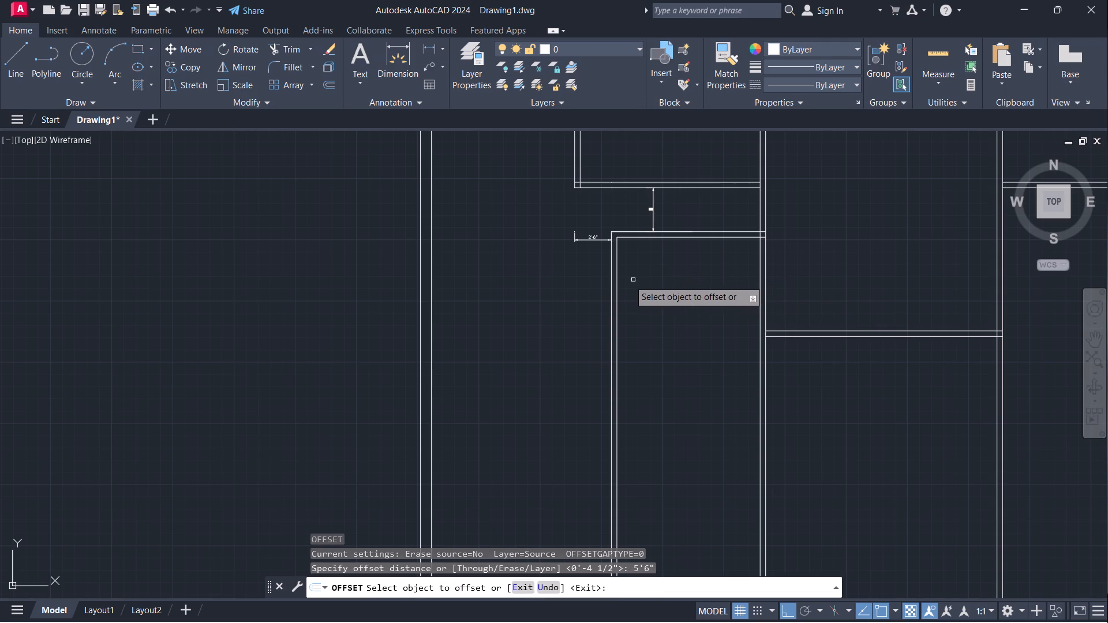
click(619, 287)
click(659, 280)
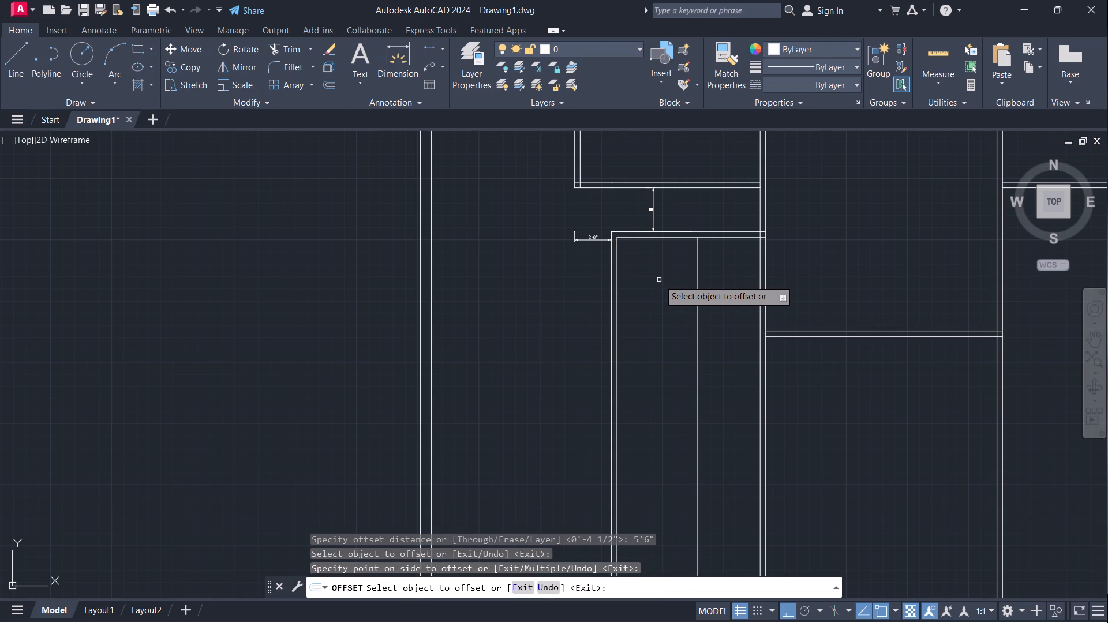
key(space)
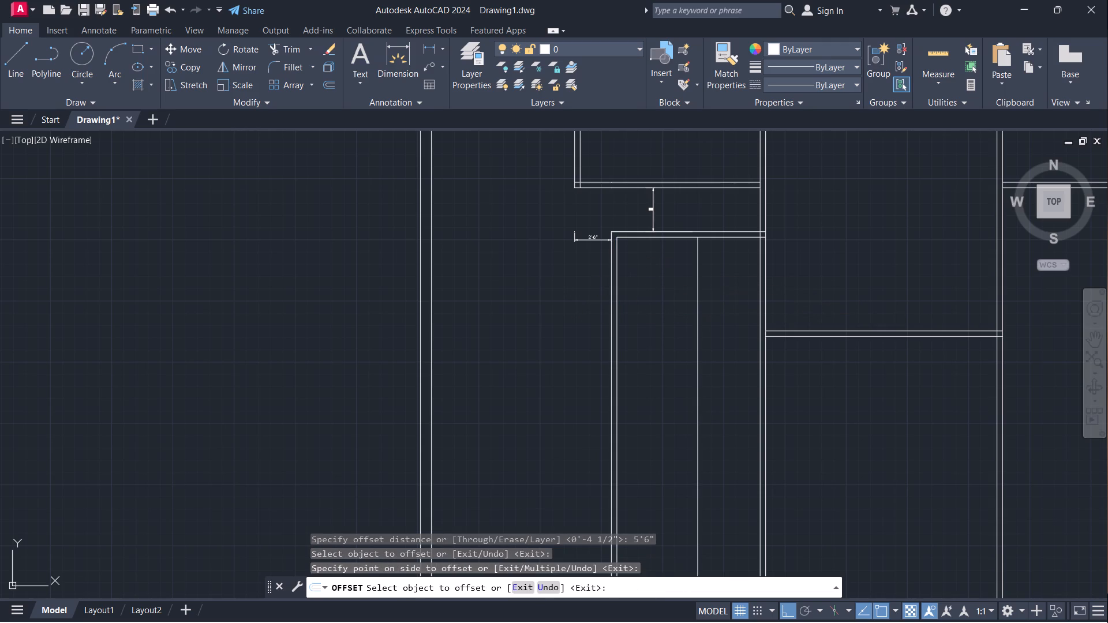
key(space)
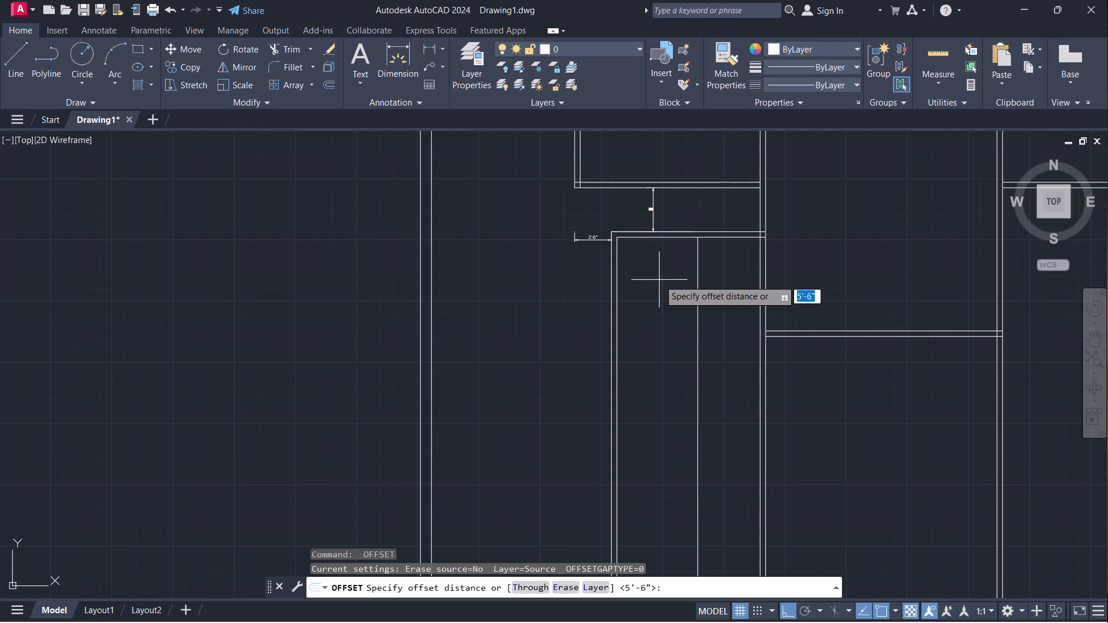
key(Escape)
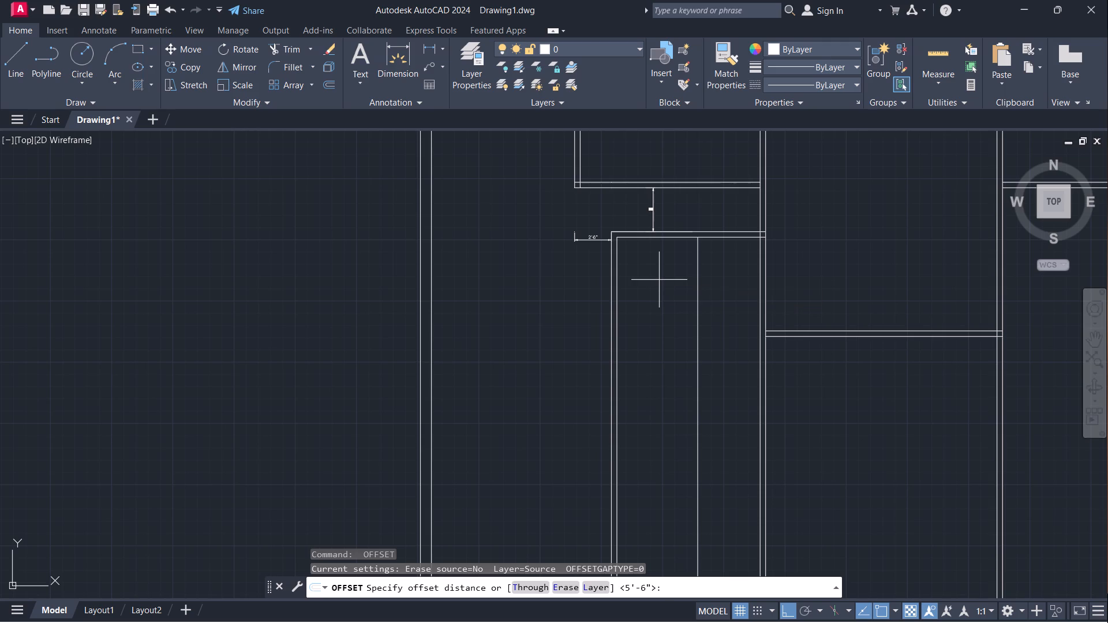
Extend the 5'6" offset vertical line up to the outer line of the new room's top wall.
text(EX)
key(Return)
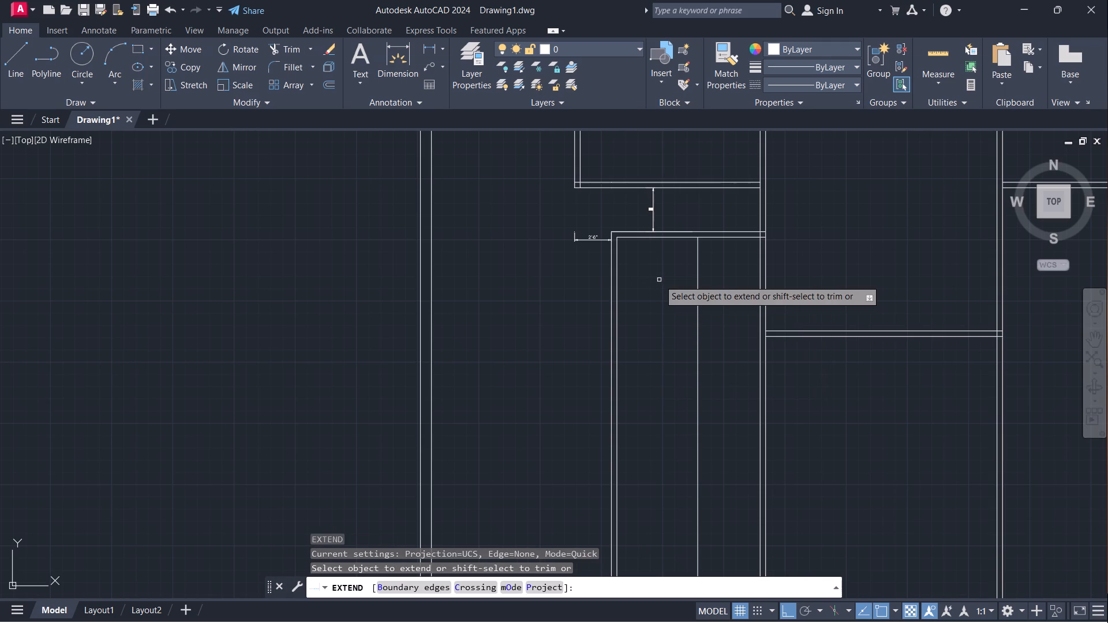
click(697, 262)
key(space)
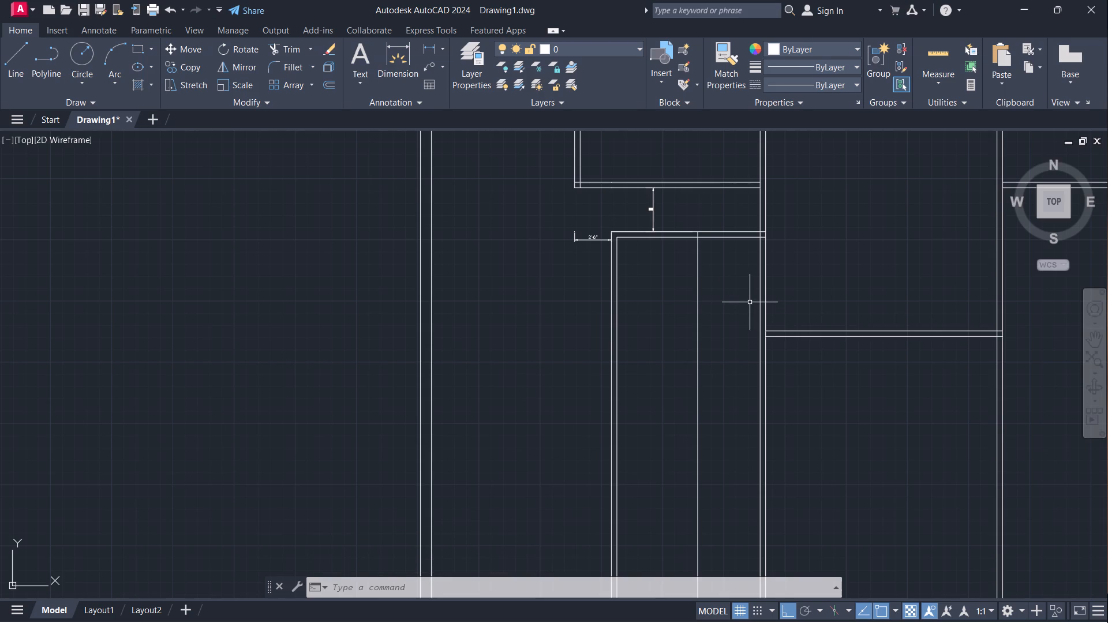
Trim the top wall's two horizontal lines beyond the new vertical line, including the leftover pieces inside the neighbouring vertical wall.
text(TR)
key(Return)
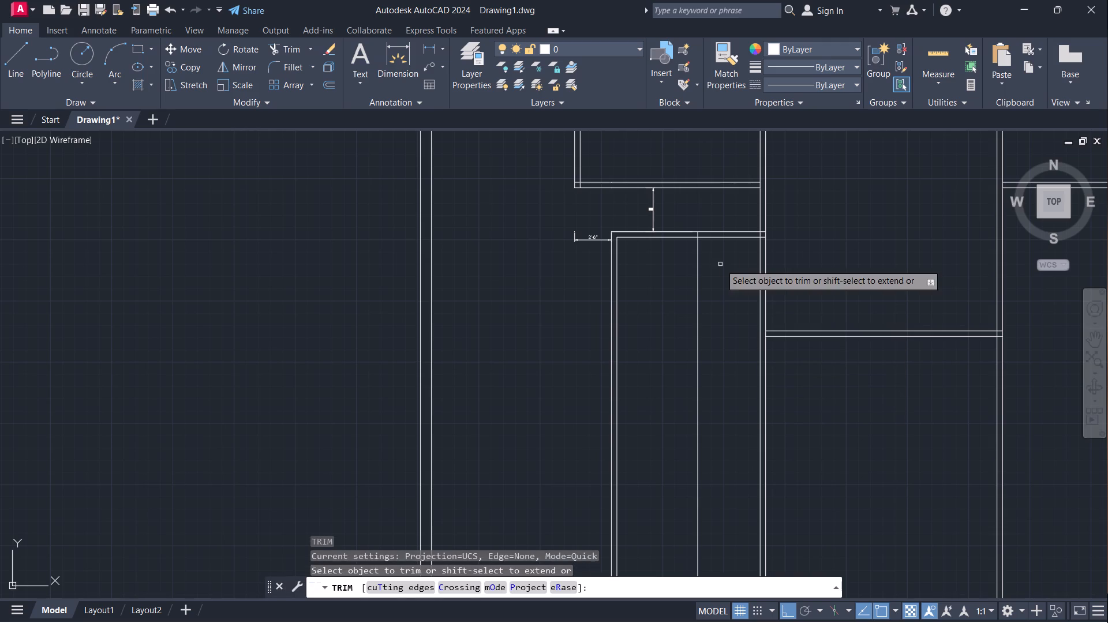
drag(714, 222, 721, 246)
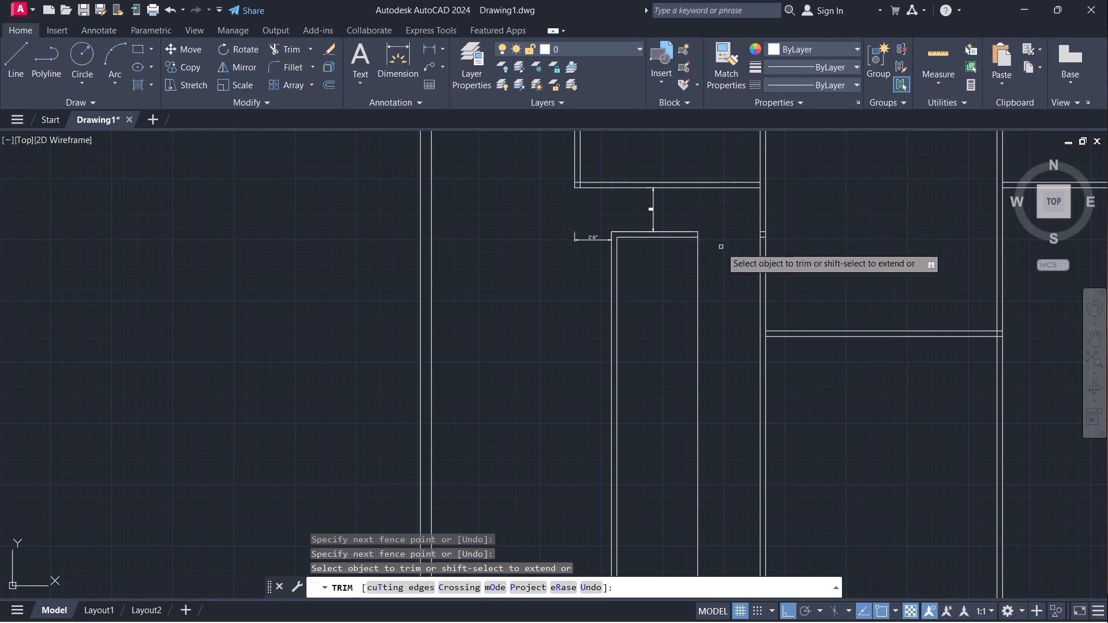
scroll(759, 228, up, 6)
drag(787, 247, 800, 325)
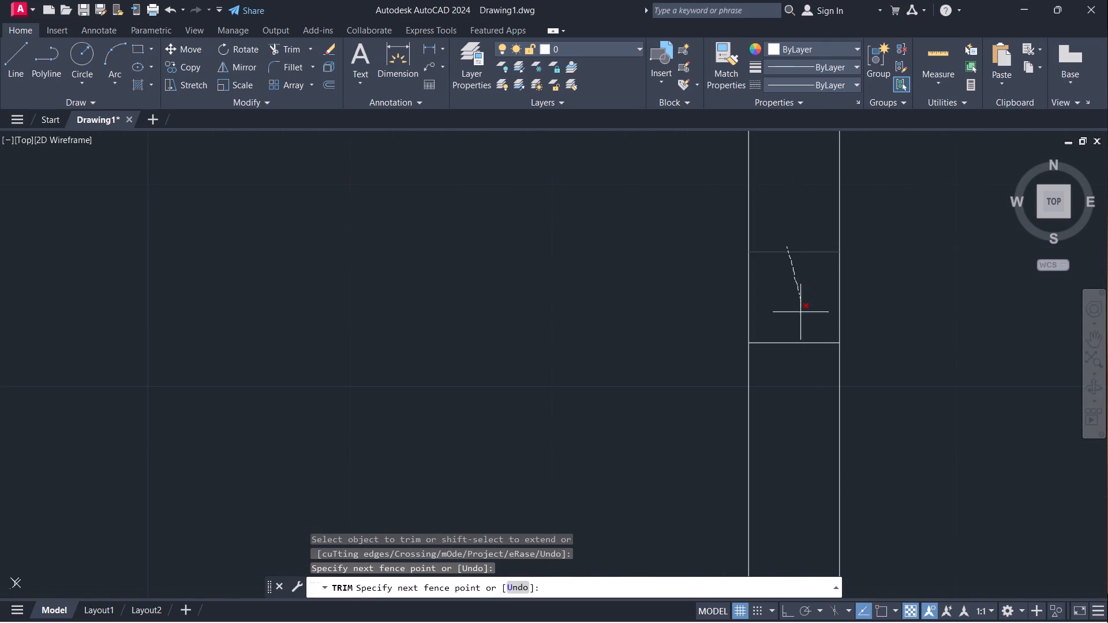
drag(800, 325, 791, 363)
scroll(790, 355, down, 4)
scroll(714, 386, down, 2)
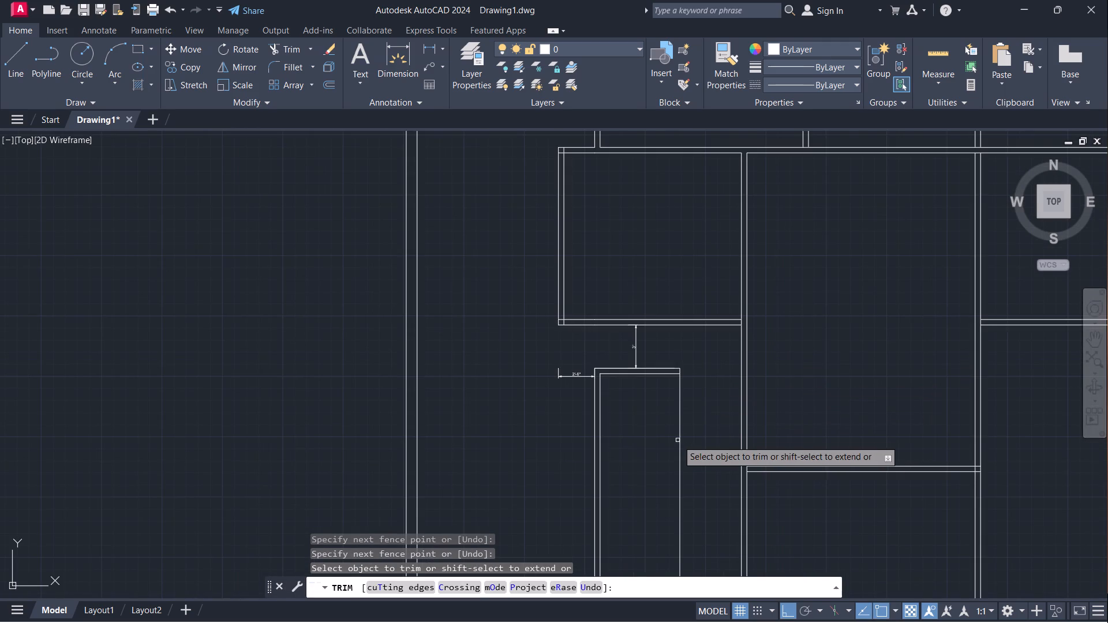
middle_drag(713, 451, 739, 407)
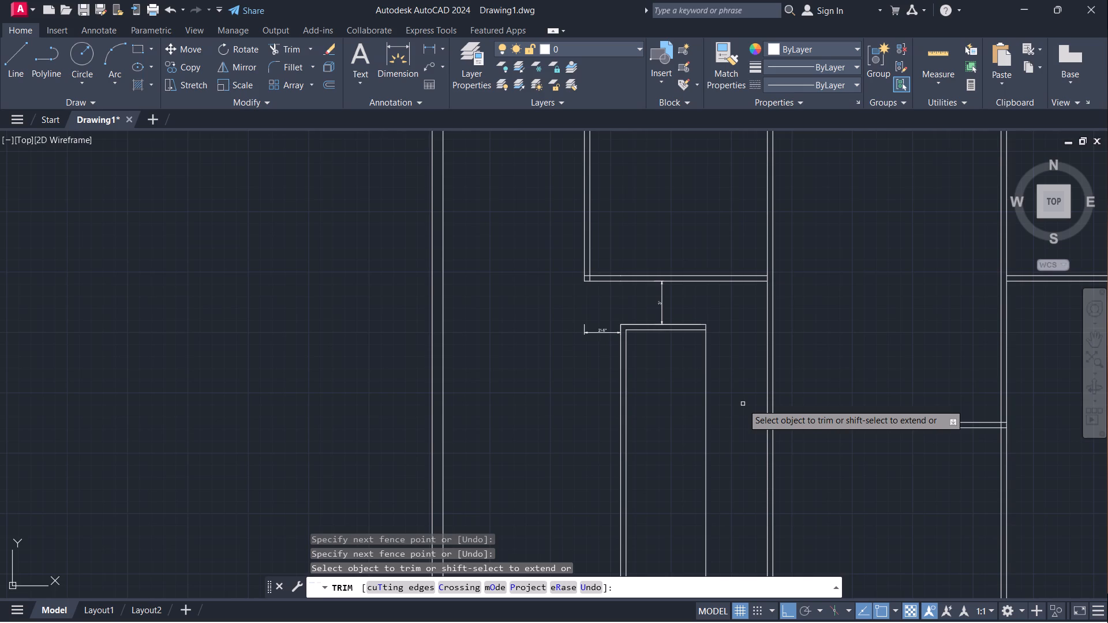
middle_drag(679, 443, 679, 436)
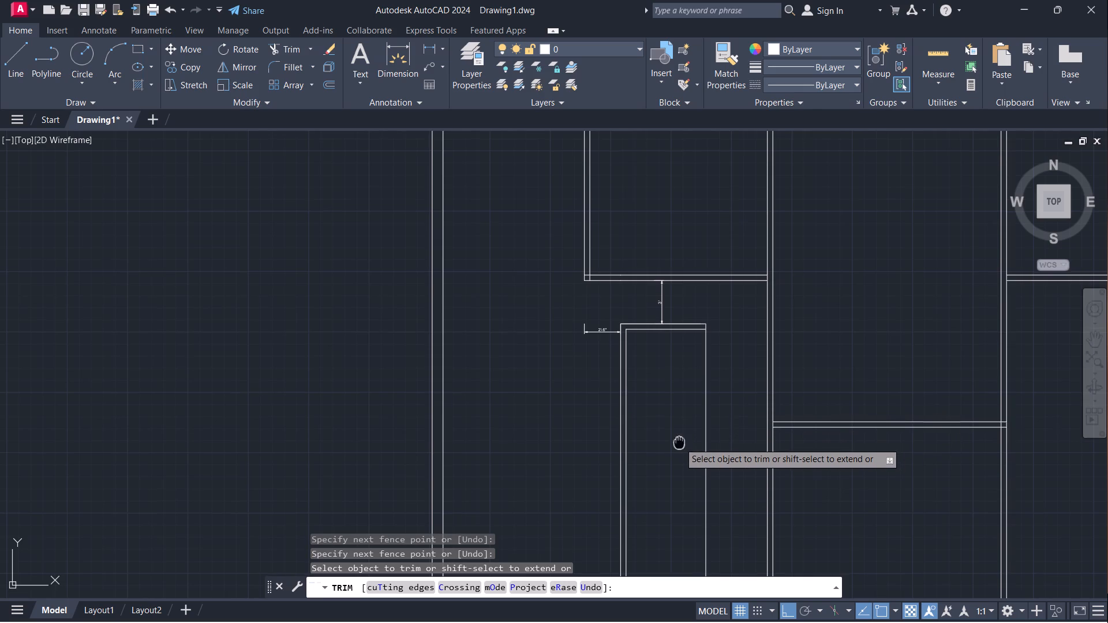
middle_drag(679, 436, 686, 372)
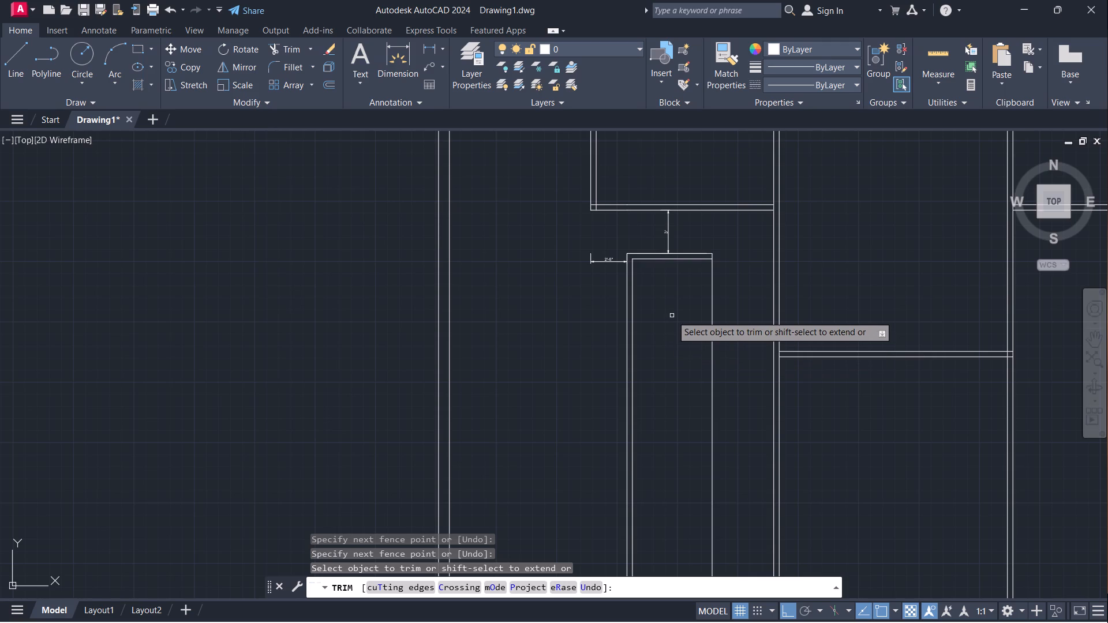
key(Escape)
Offset the inner line of the new room's top wall downward by 6'4.5".
key(o)
key(Return)
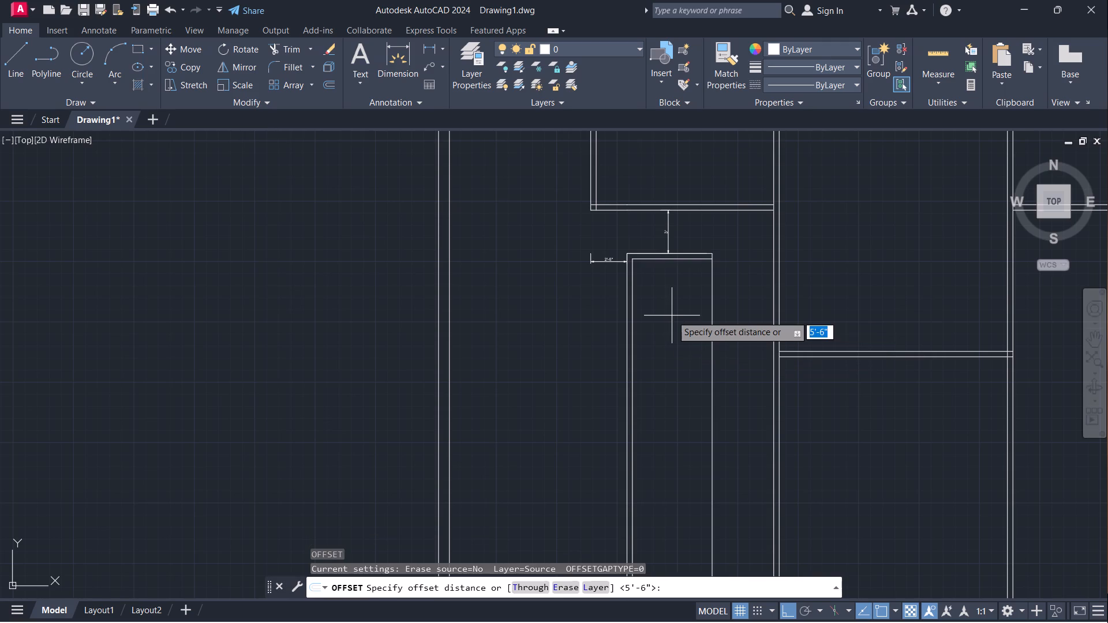
text(6')
text(4.5")
key(Return)
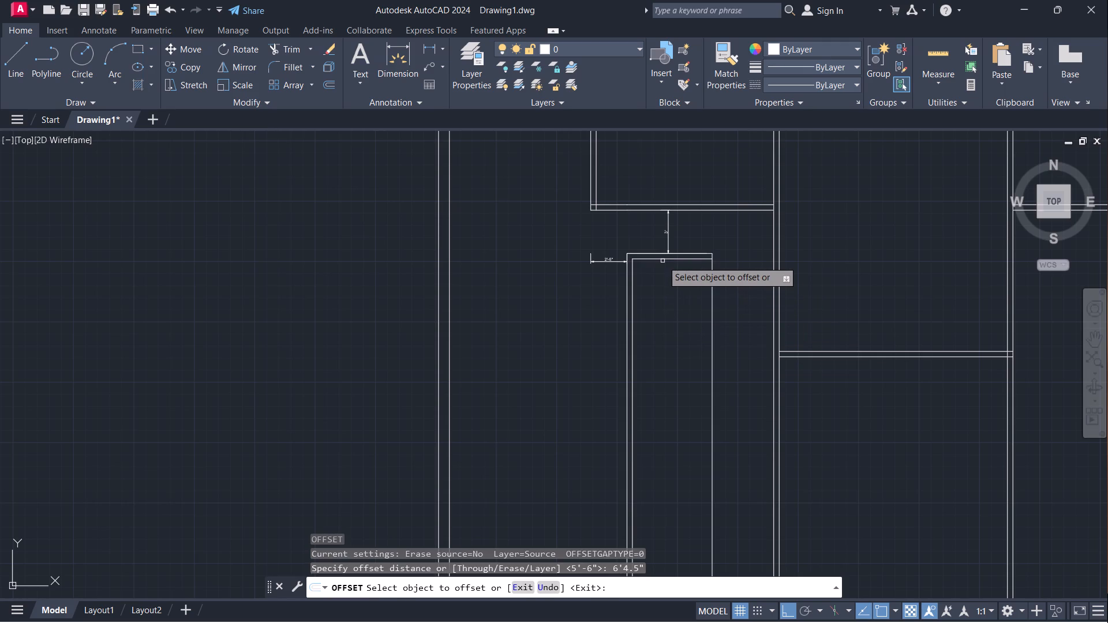
click(662, 260)
click(654, 325)
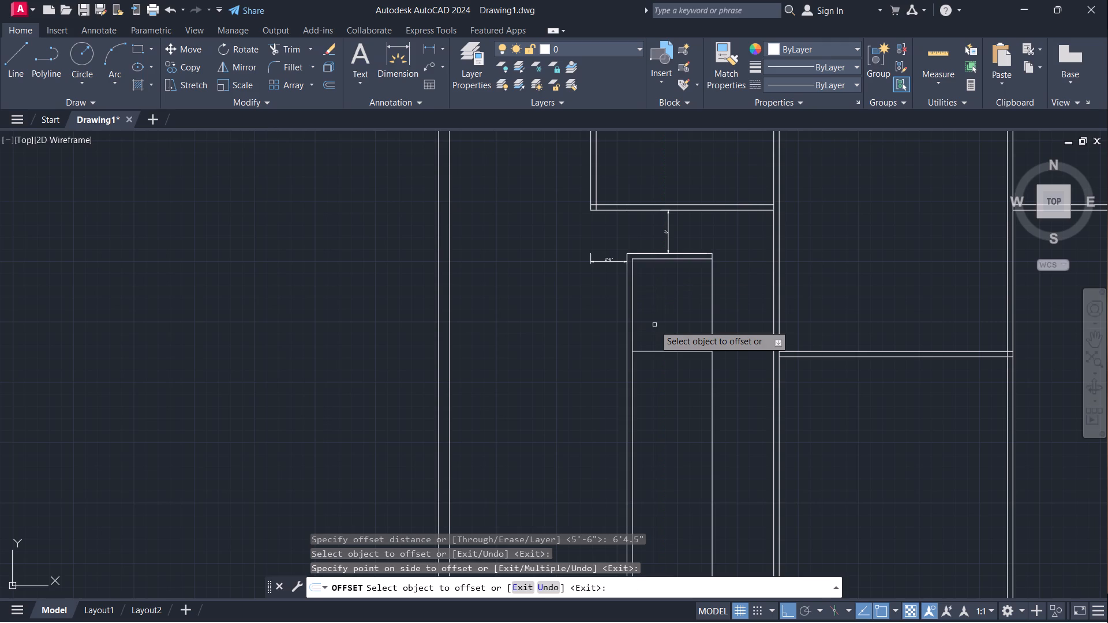
key(space)
Offset the new lower horizontal line downward by 4.5" to give the partition its thickness.
key(space)
text(4.)
text(5")
key(Return)
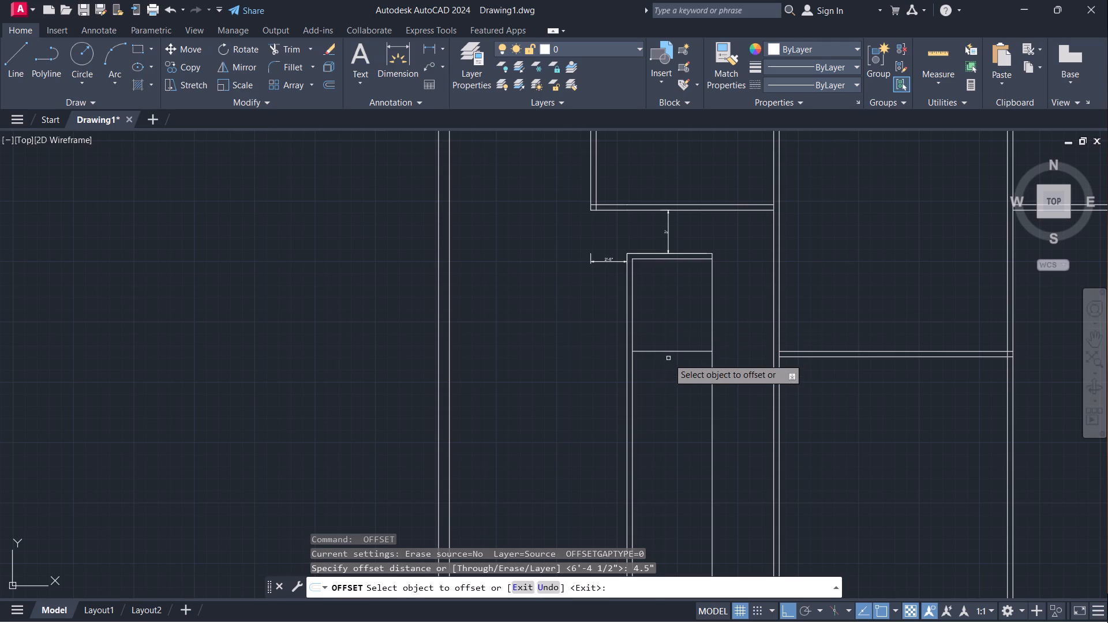
click(674, 352)
click(669, 362)
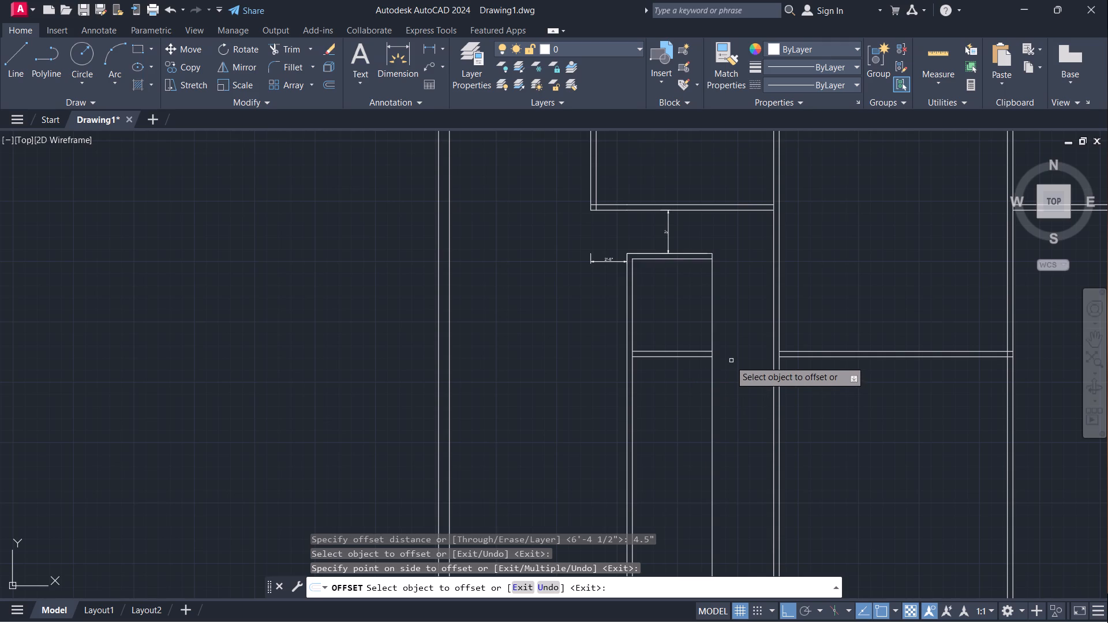
key(space)
Extend both lines of the lower horizontal partition rightward to the neighbouring vertical wall.
text(EX)
key(Return)
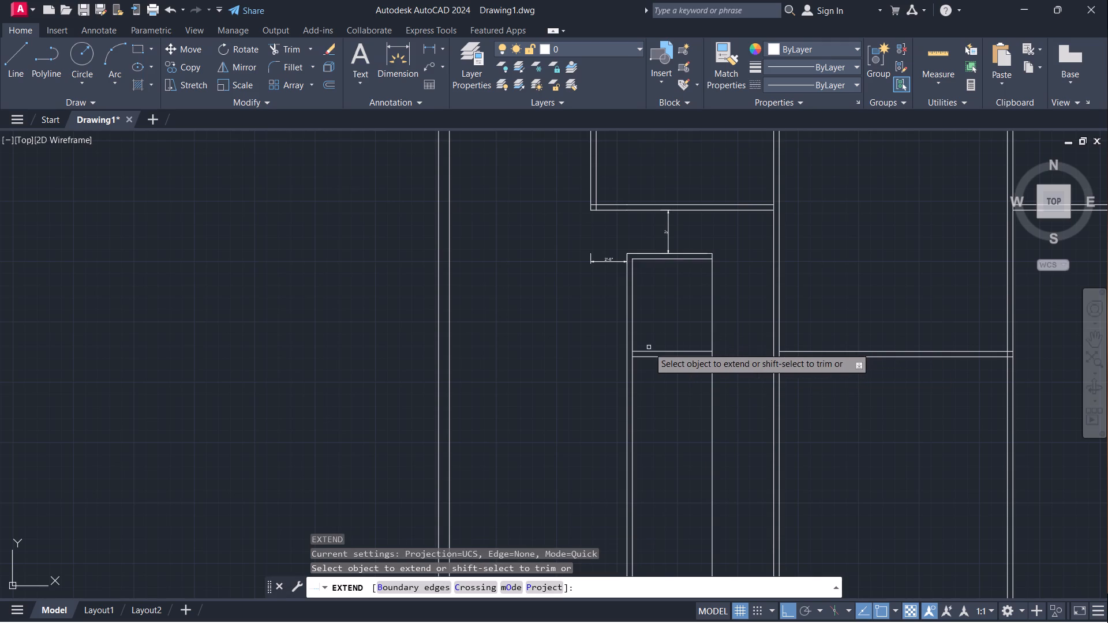
click(692, 353)
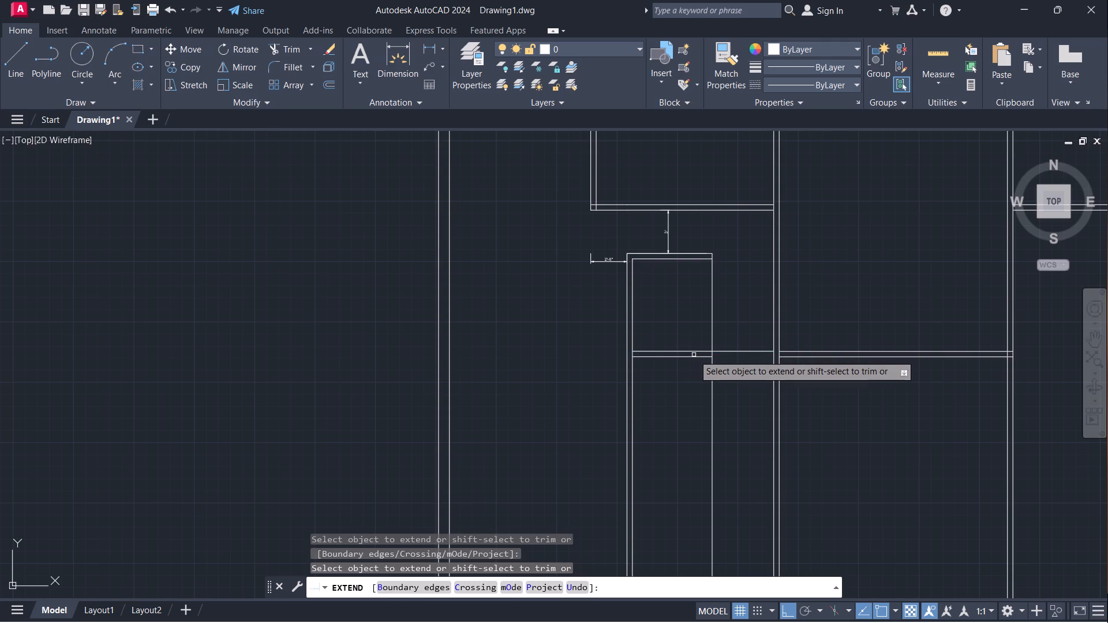
click(694, 355)
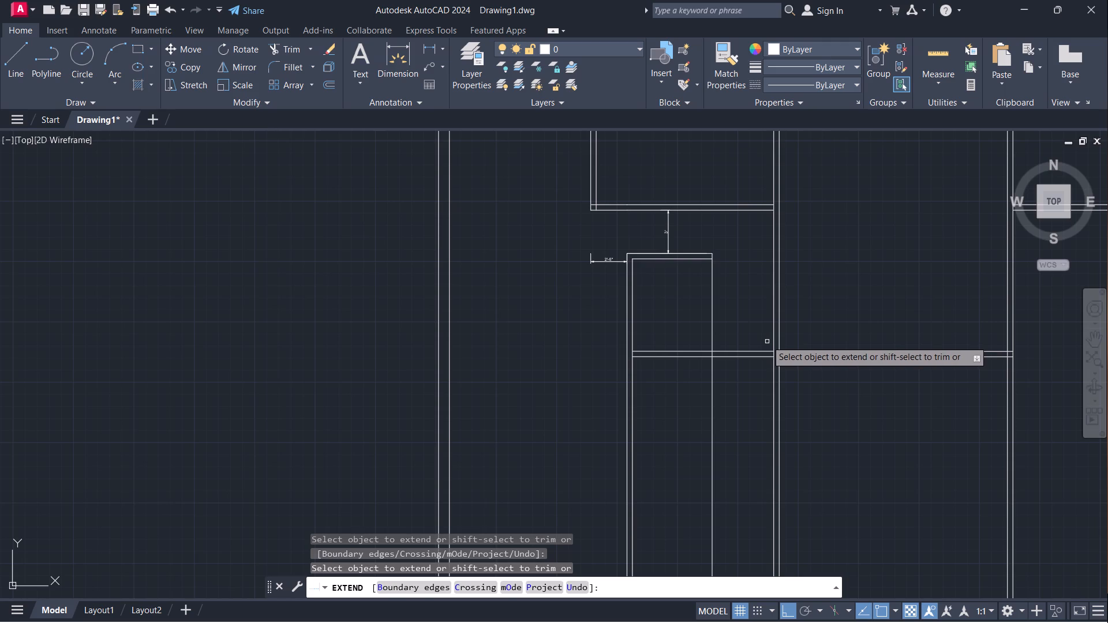
key(space)
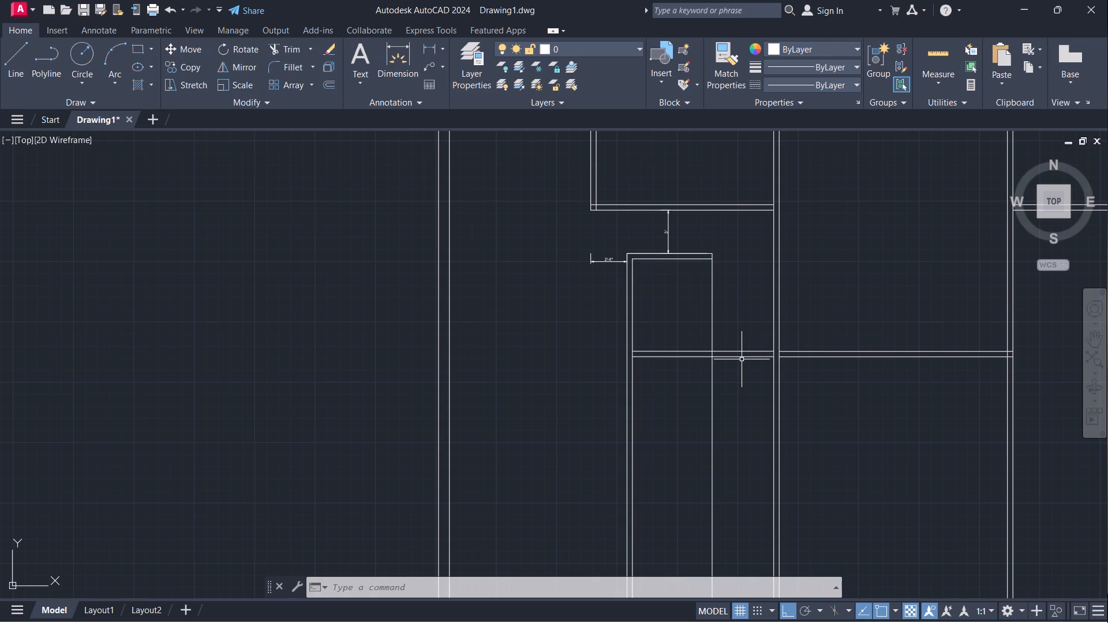
key(space)
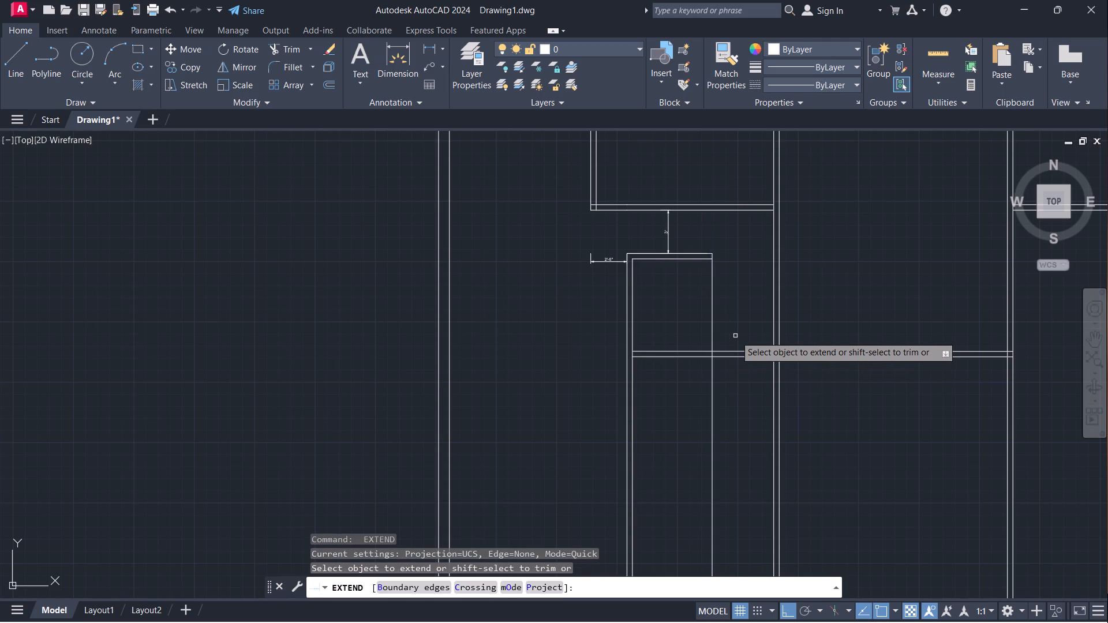
key(Escape)
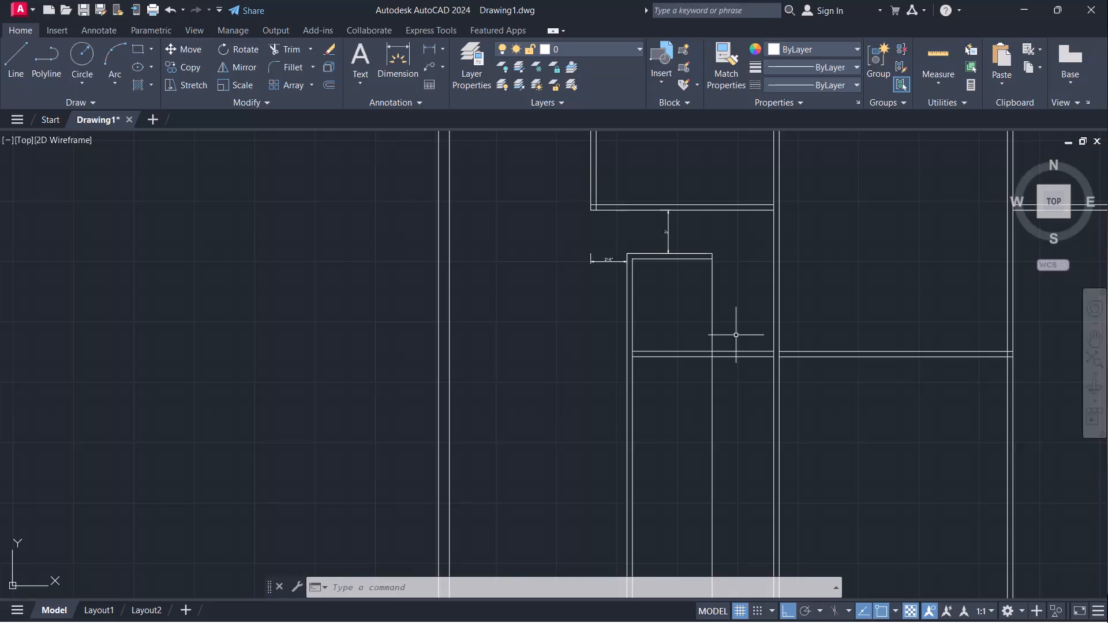
Offset the new room's right vertical line 2" to the right to form a thin partition.
key(o)
key(Return)
text(4.5")
key(Return)
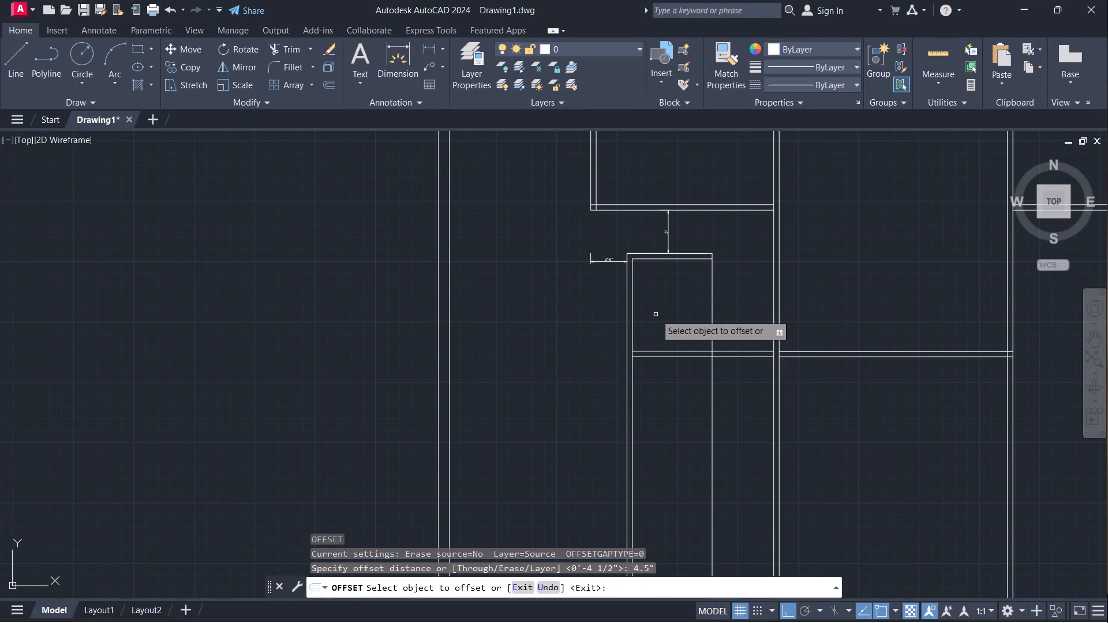
click(712, 324)
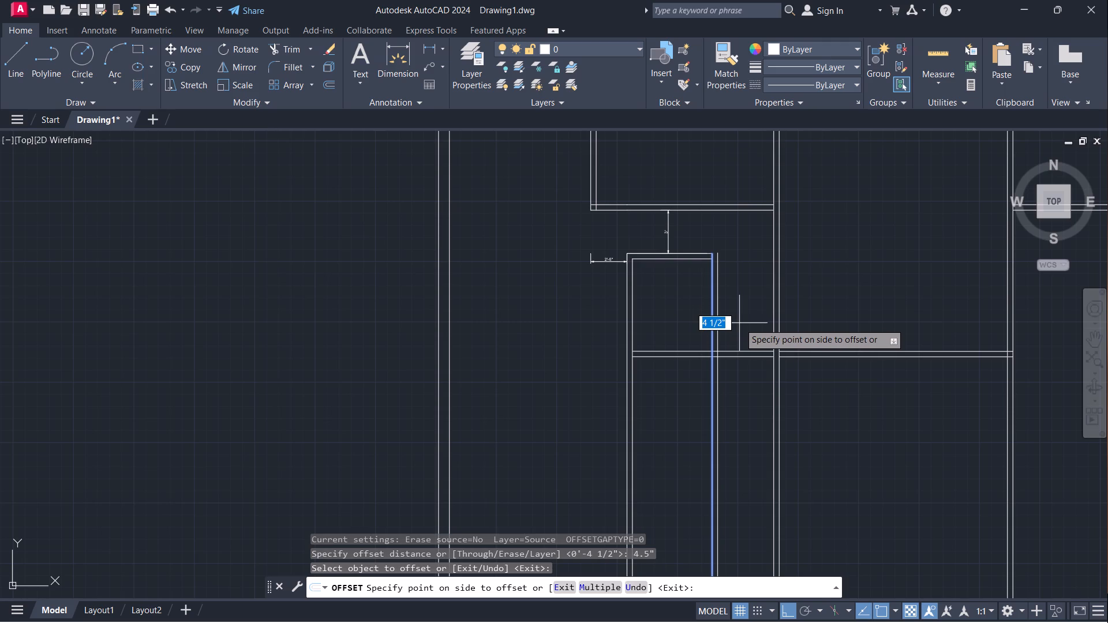
key(BackSpace)
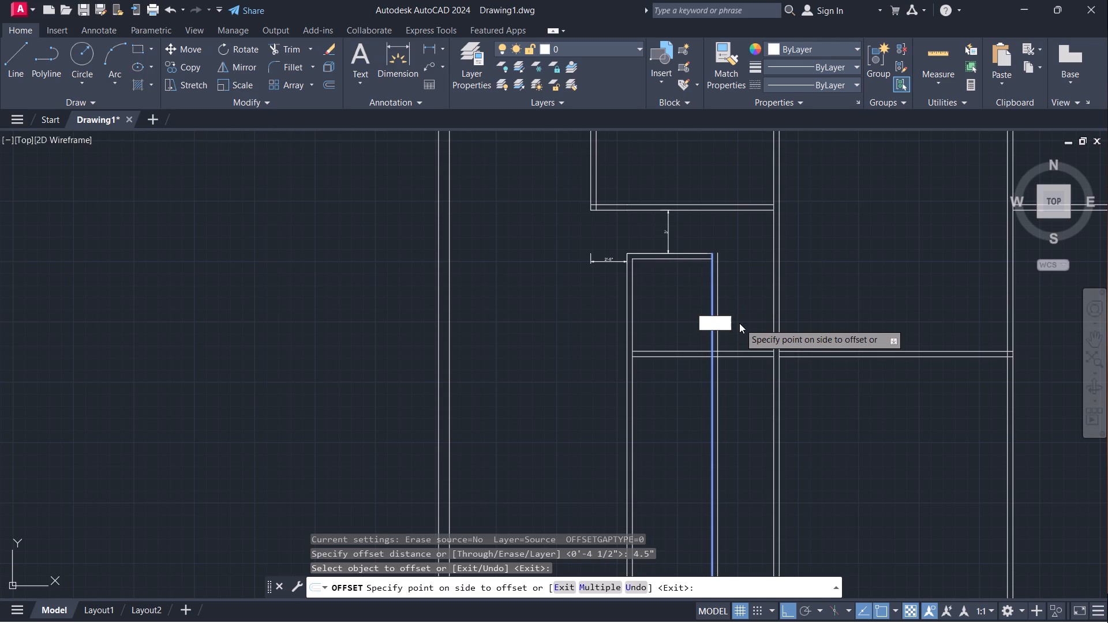
text(2")
key(Return)
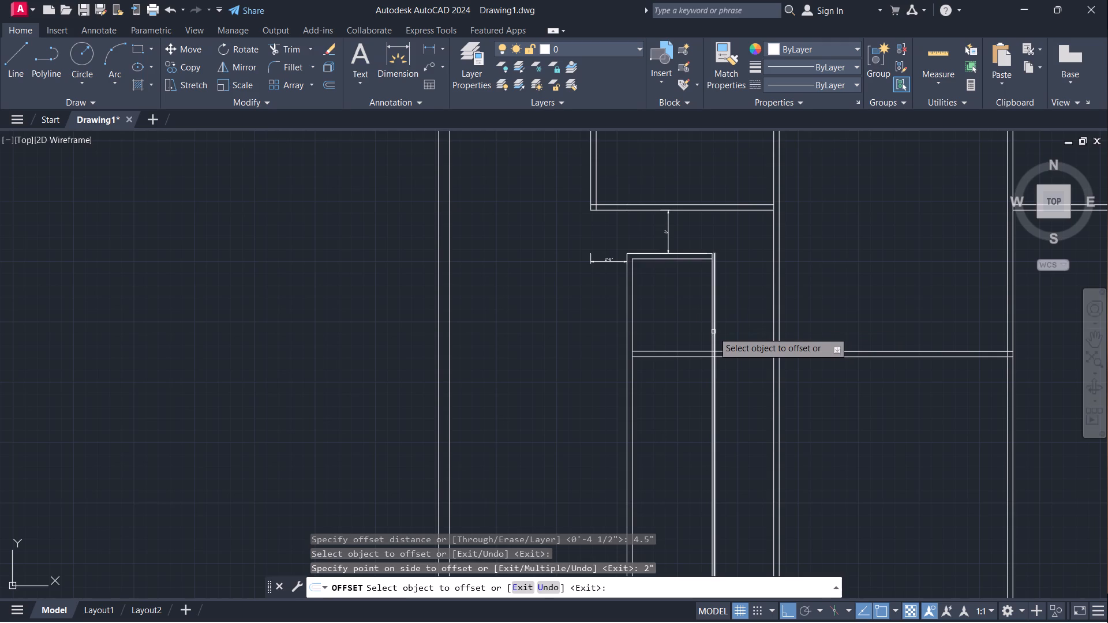
scroll(748, 321, up, 2)
scroll(750, 319, down, 2)
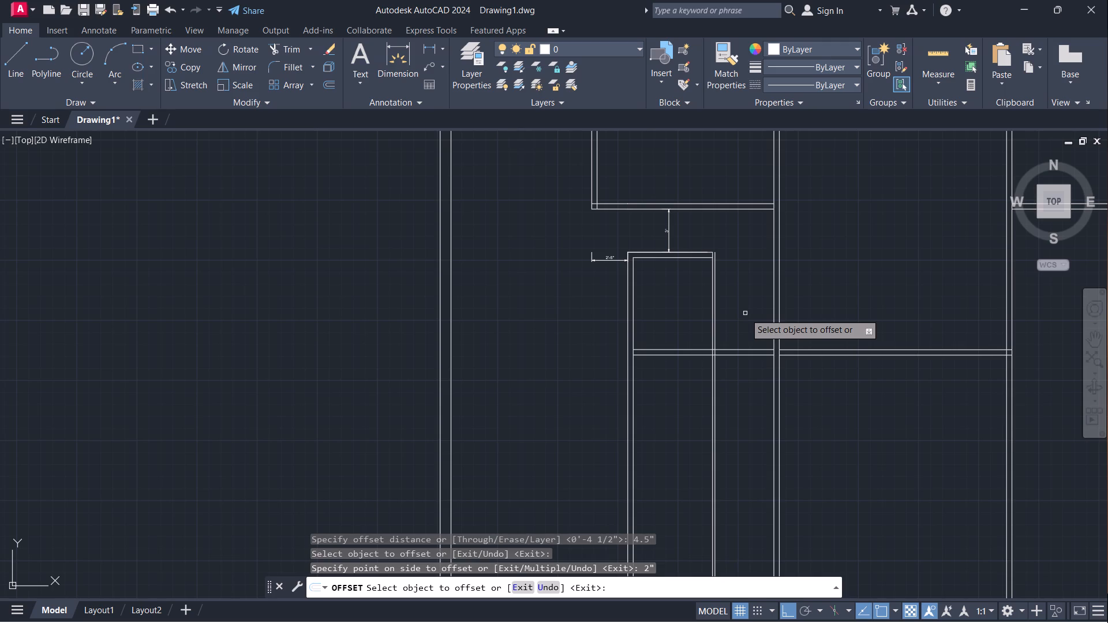
key(space)
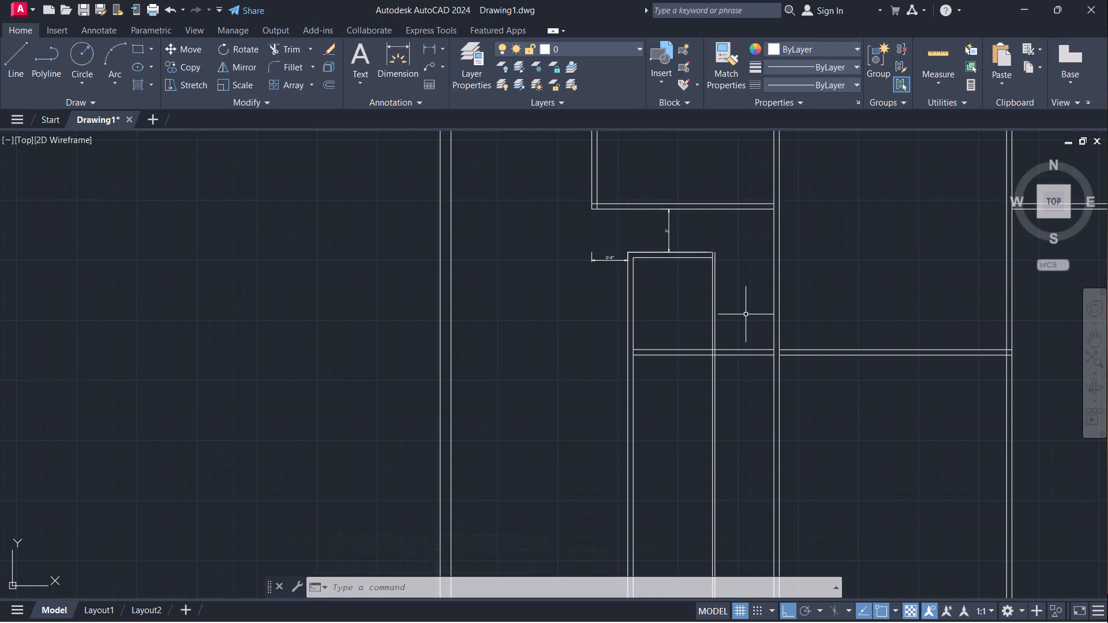
Draw a line 2' downward from the new room's upper outer corner along the inner line of the thin partition.
key(l)
key(Return)
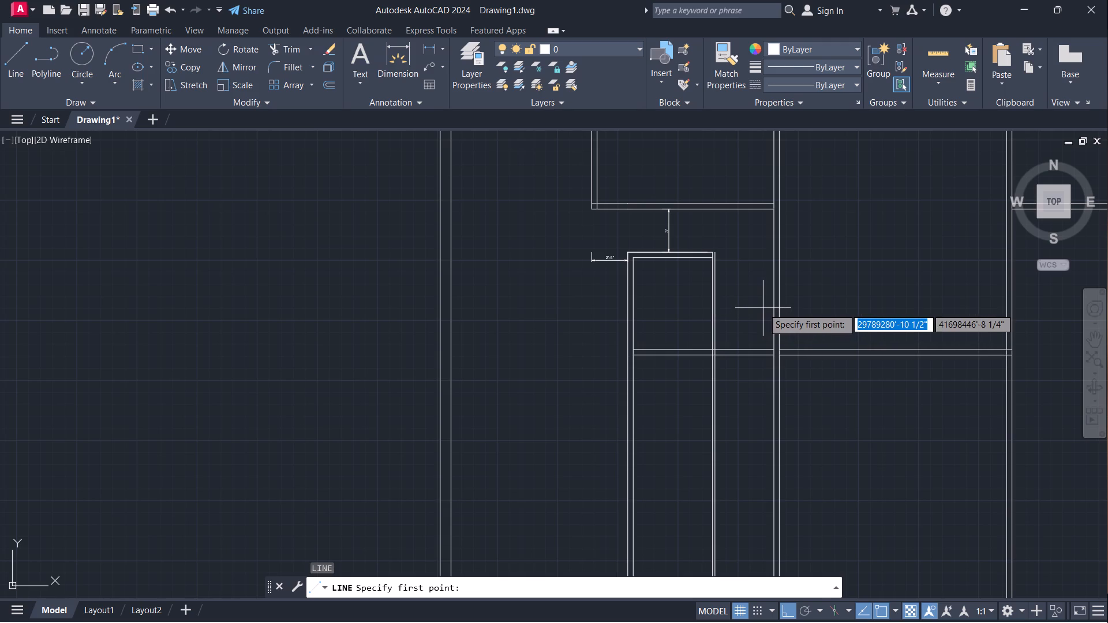
scroll(712, 303, up, 2)
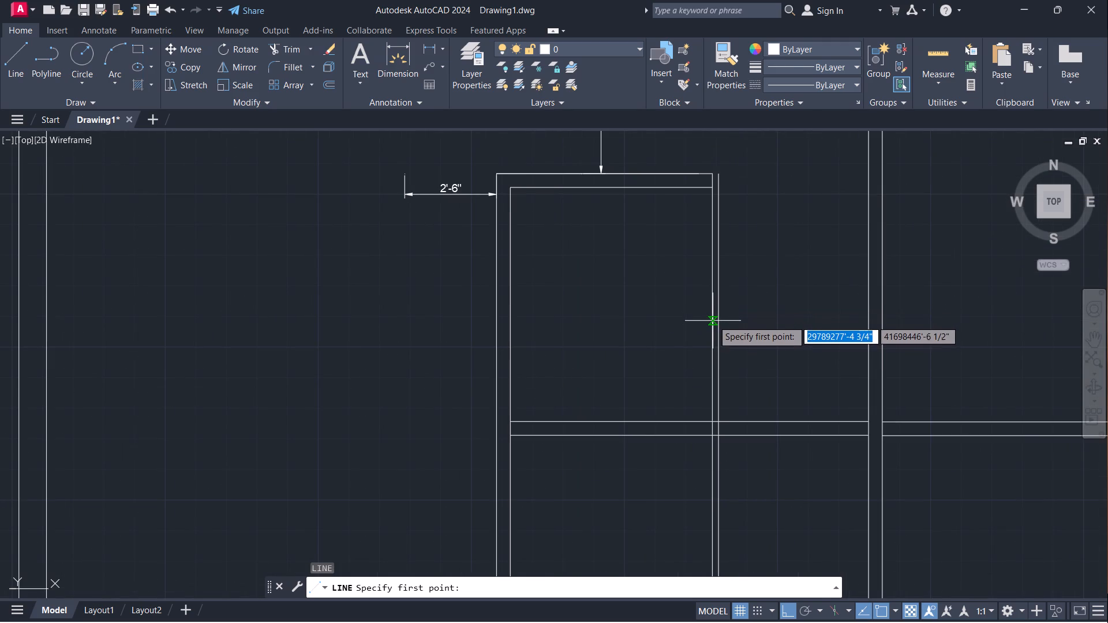
scroll(707, 316, up, 2)
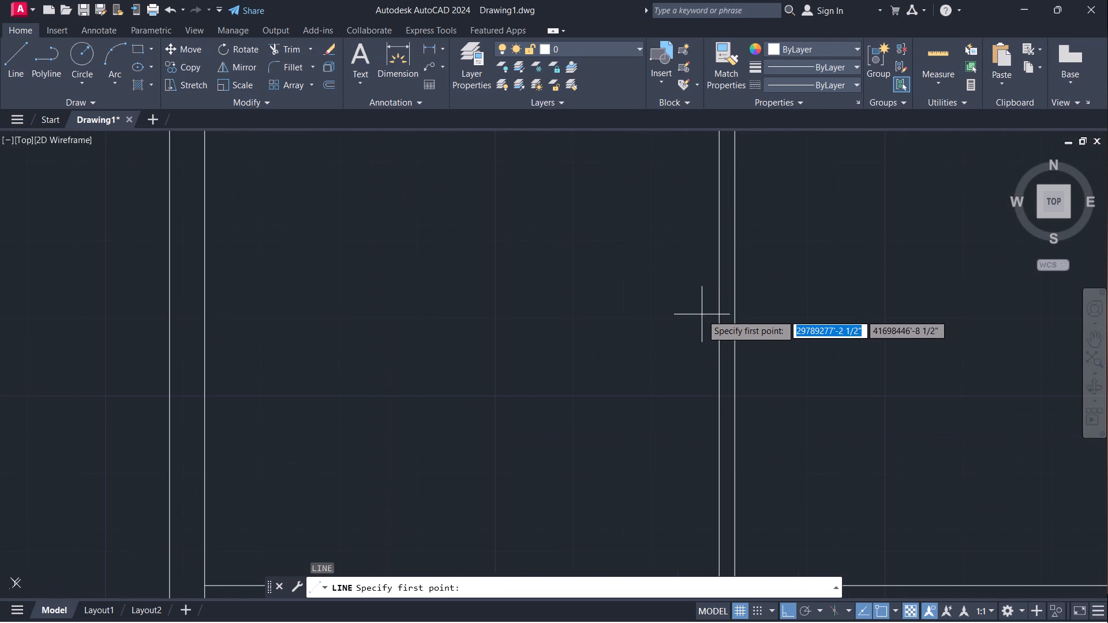
scroll(710, 332, down, 2)
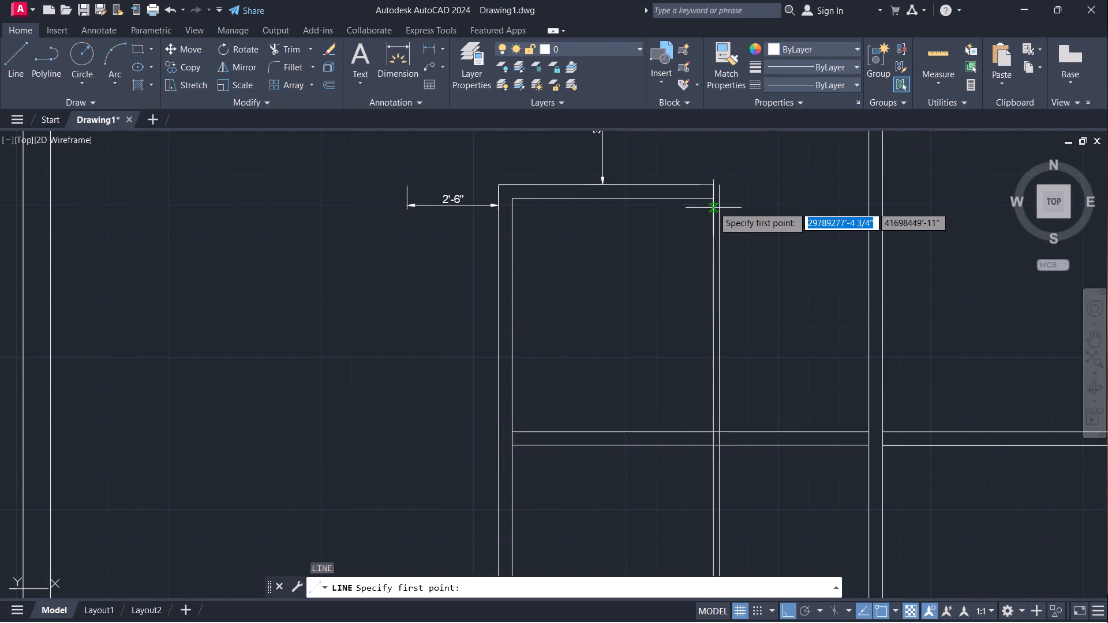
click(713, 185)
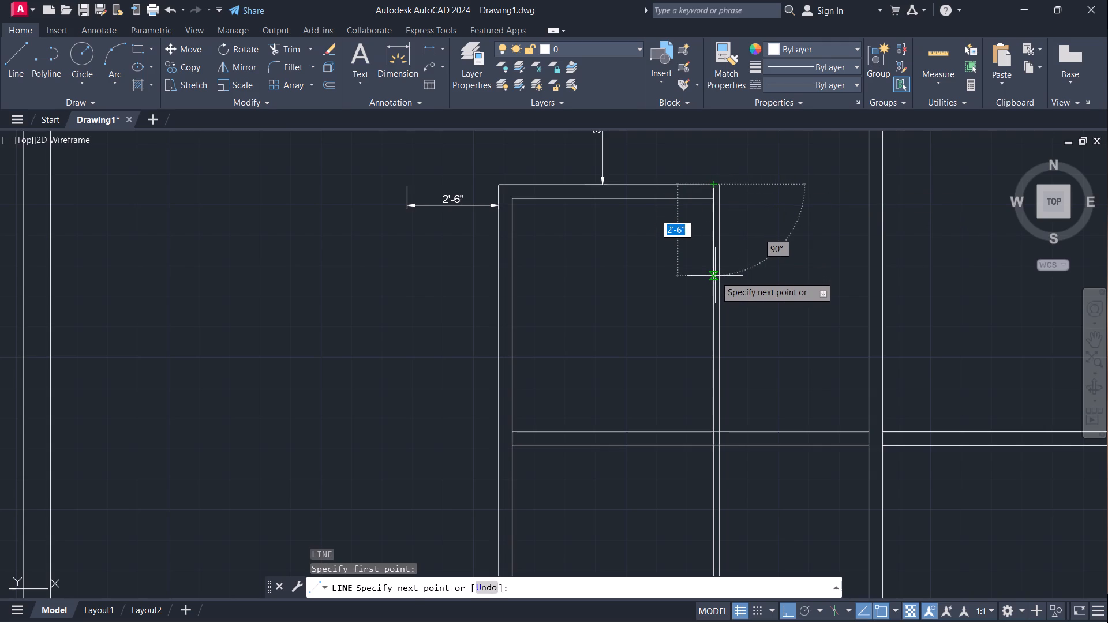
key(3)
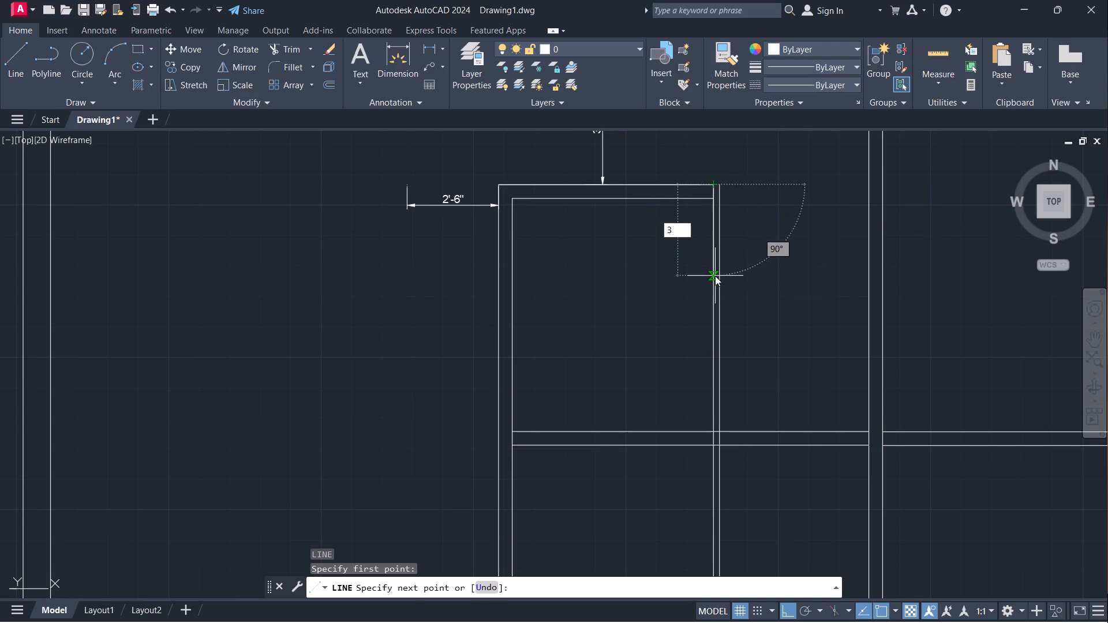
key(BackSpace)
text(2')
key(Return)
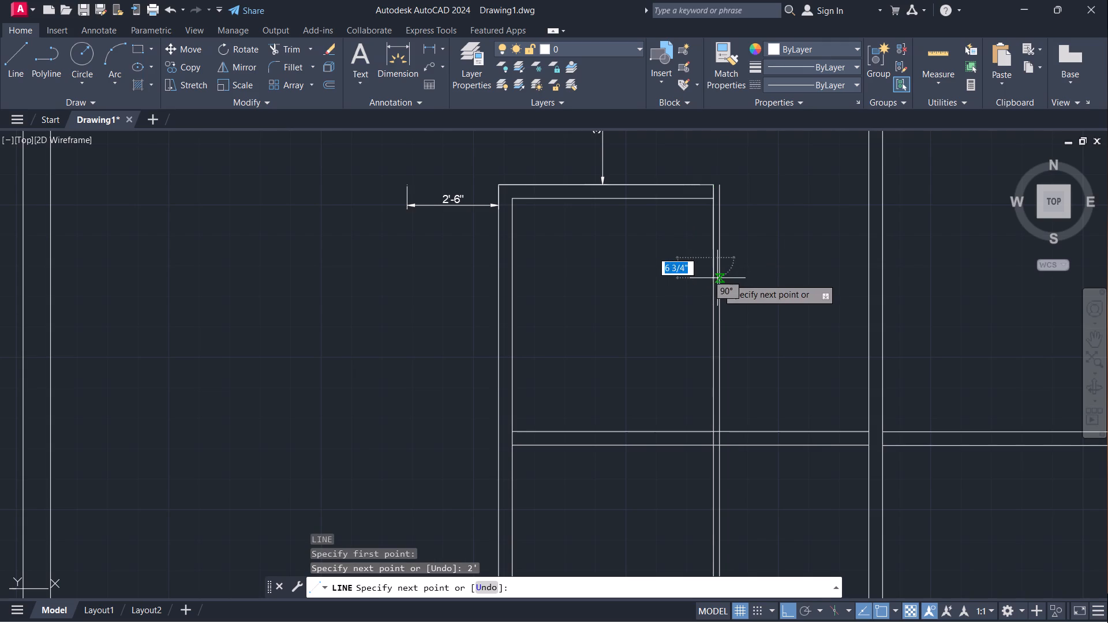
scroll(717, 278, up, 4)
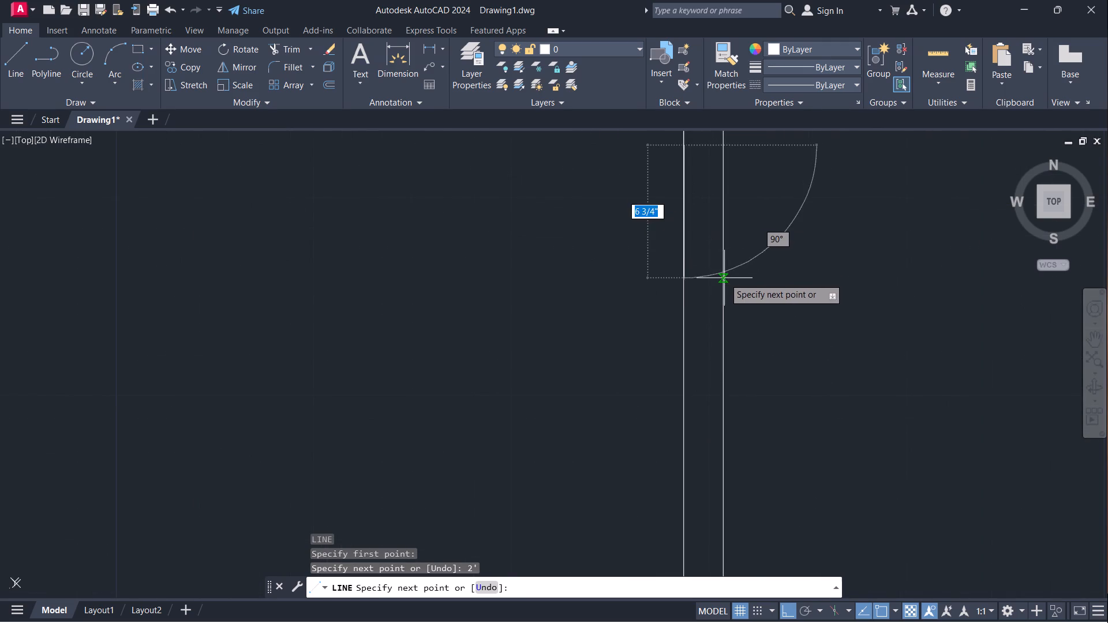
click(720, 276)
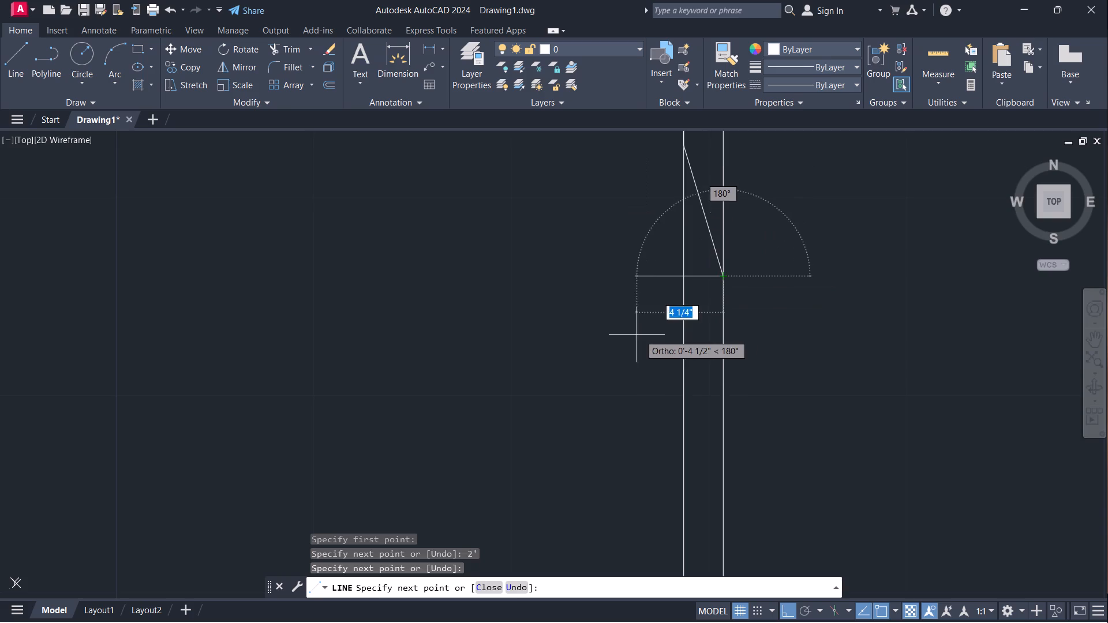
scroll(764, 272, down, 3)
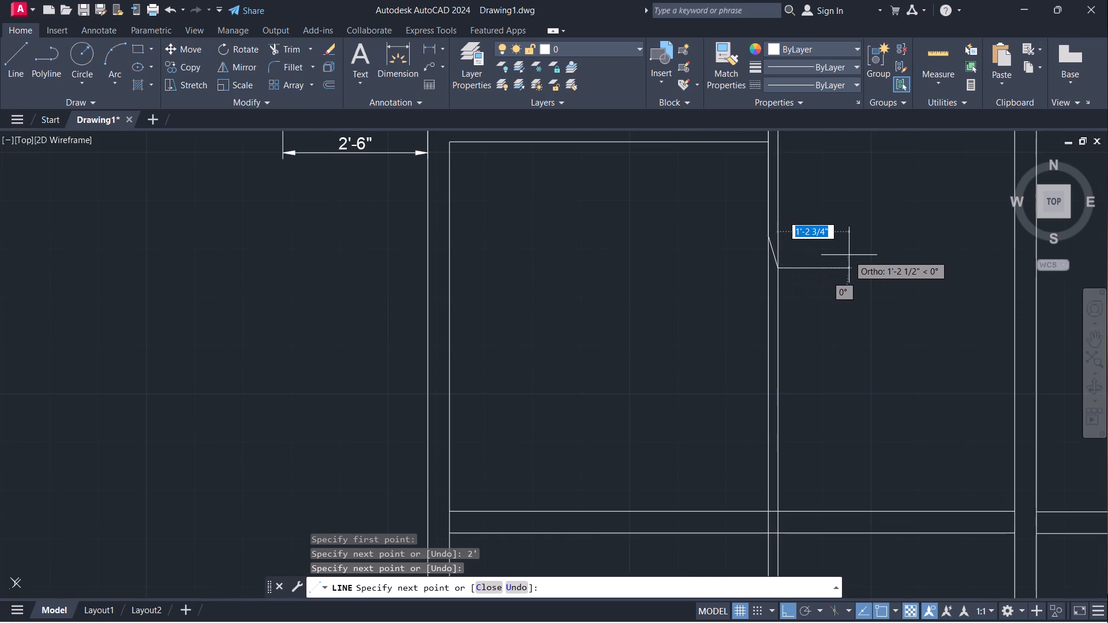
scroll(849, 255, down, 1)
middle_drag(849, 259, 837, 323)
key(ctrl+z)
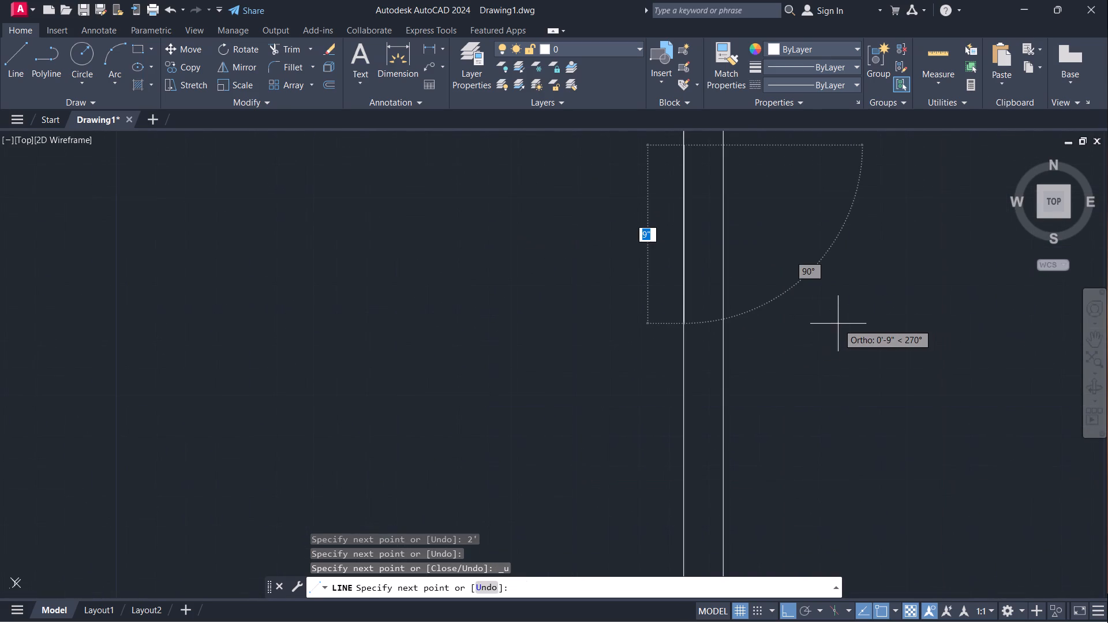
Continue the line horizontally across the thin partition to its outer line and finish it.
scroll(781, 283, down, 4)
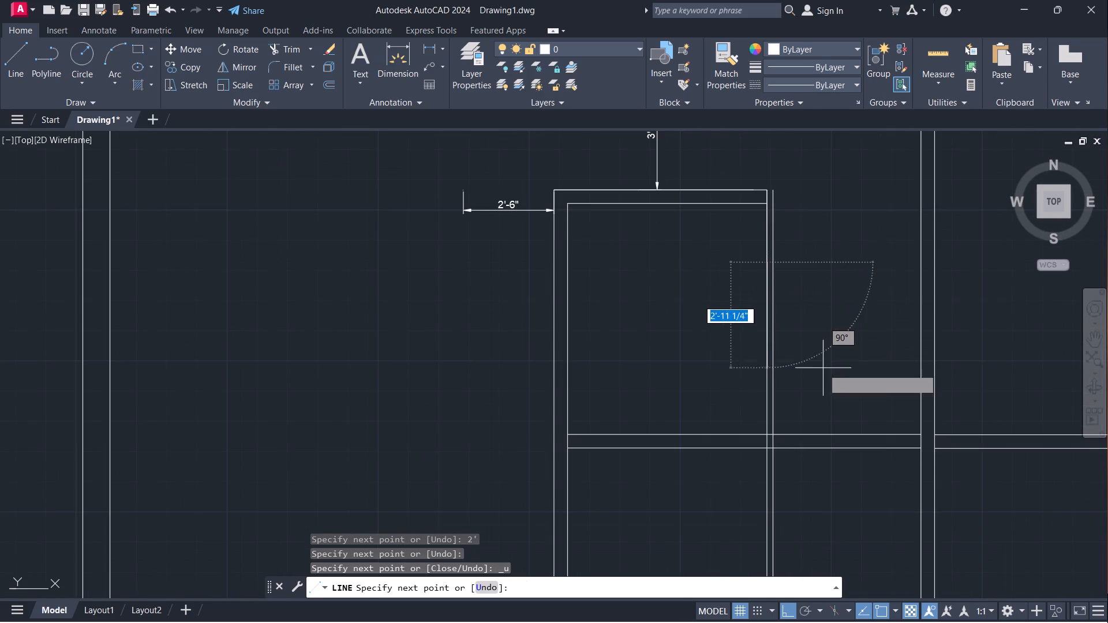
scroll(781, 261, up, 4)
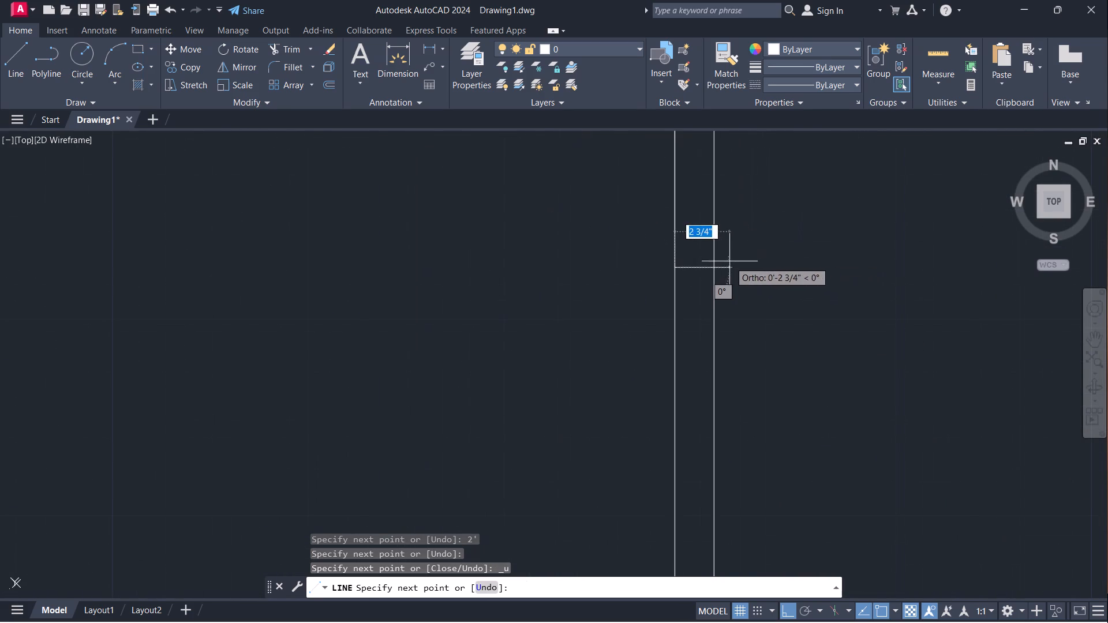
click(712, 272)
key(space)
scroll(767, 328, down, 2)
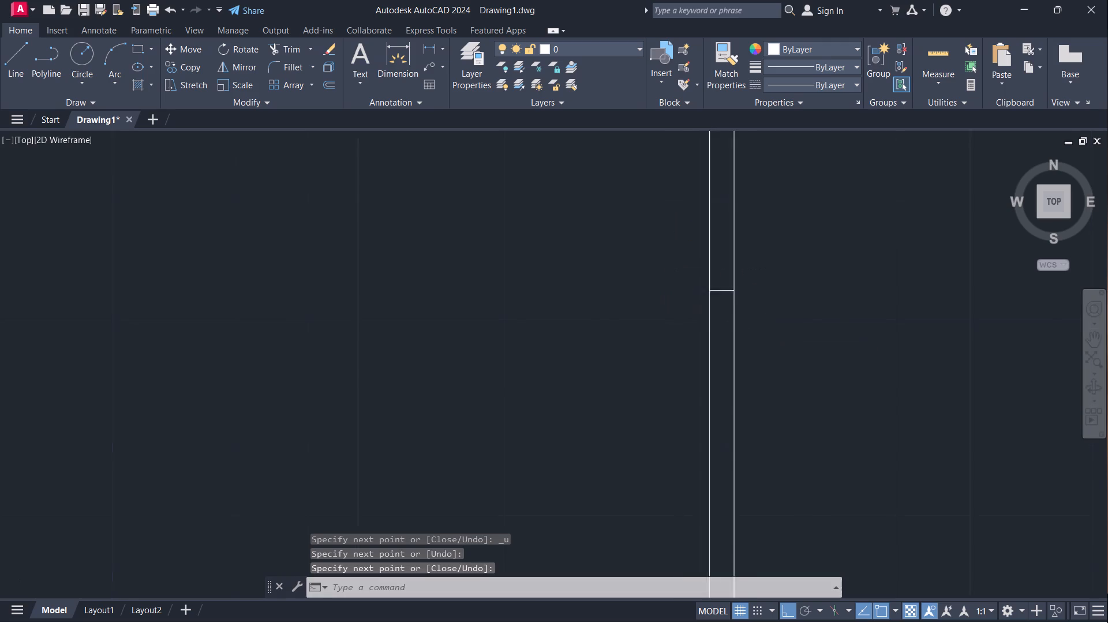
scroll(767, 328, down, 1)
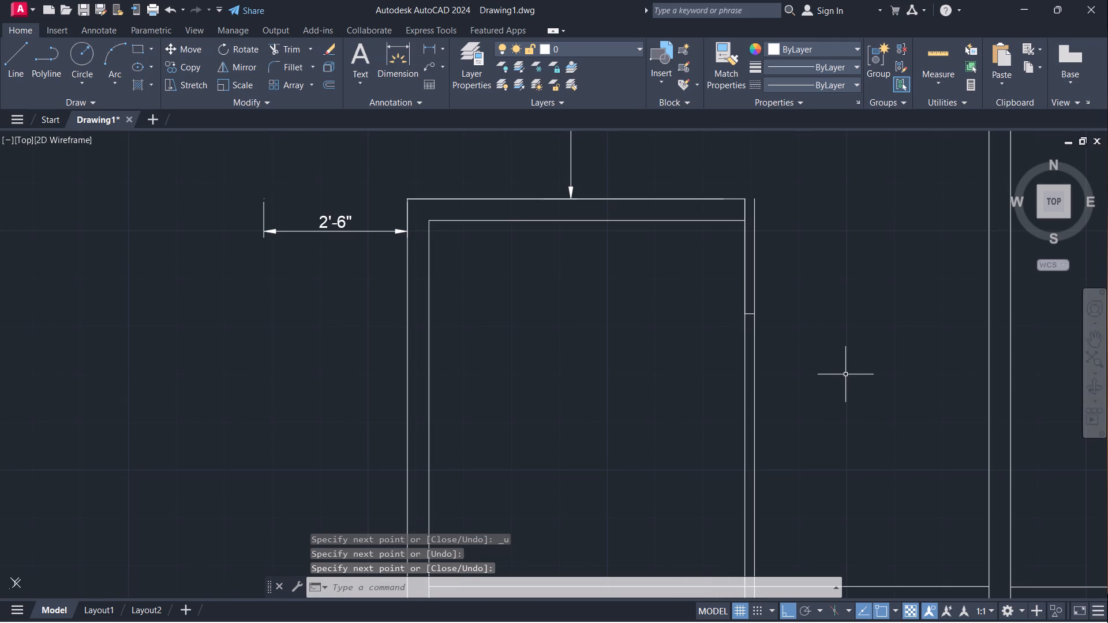
Trim both thin partition lines above the short cross line to open a gap below the room's top wall.
text(TR)
key(Return)
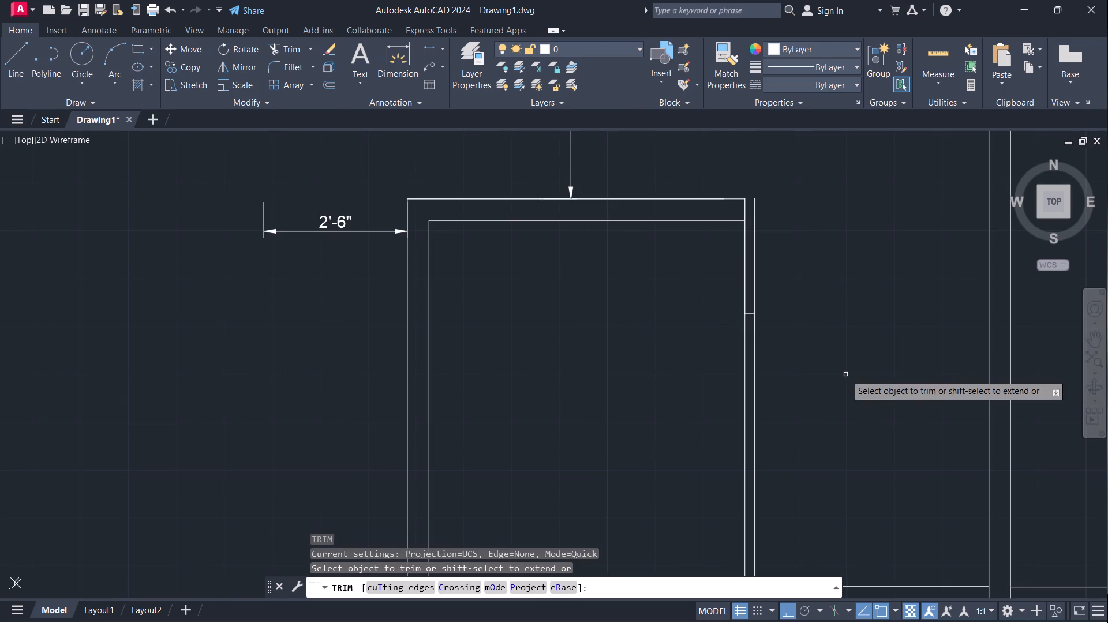
drag(729, 288, 812, 272)
scroll(812, 272, down, 2)
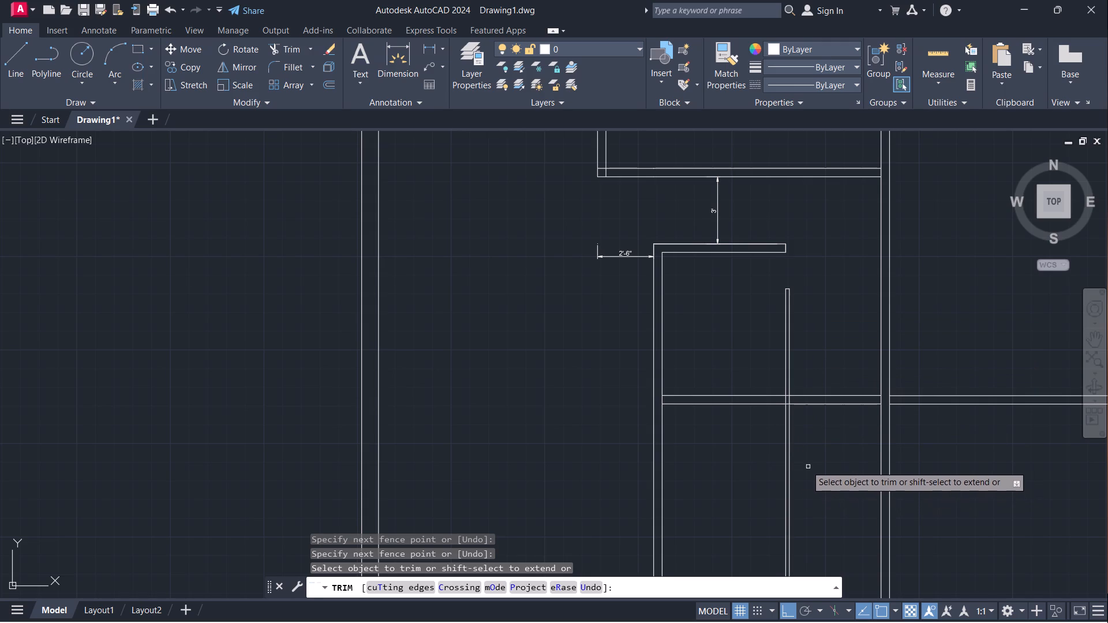
Trim the junction of the thin partition and the horizontal partition, clearing the crossing vertical lines and the upper line between them.
middle_drag(803, 458, 801, 421)
scroll(810, 337, up, 3)
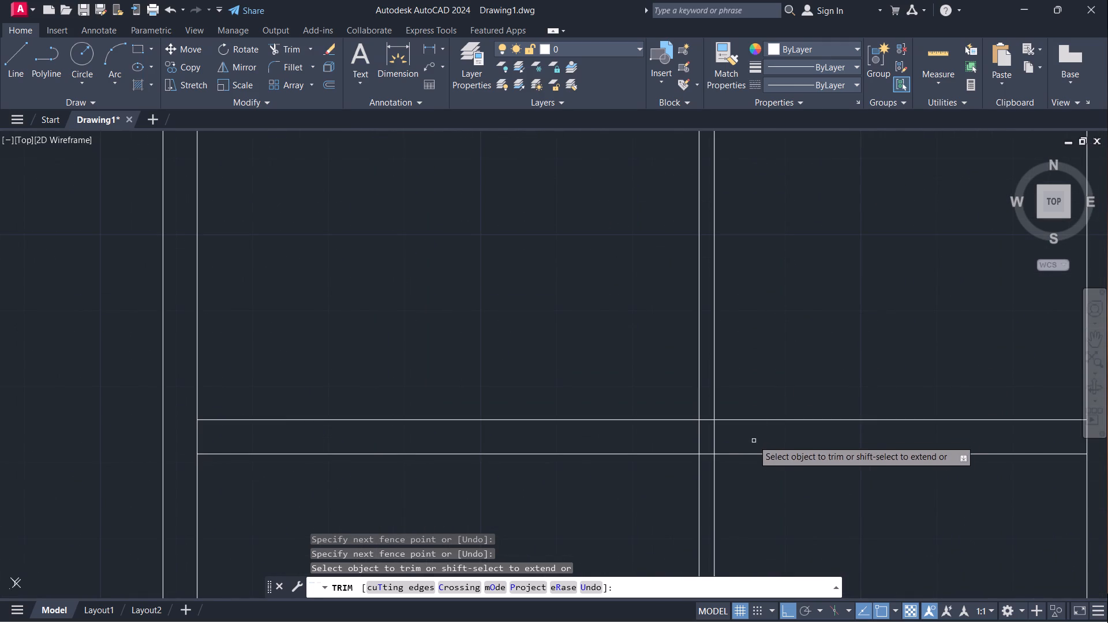
drag(723, 437, 686, 431)
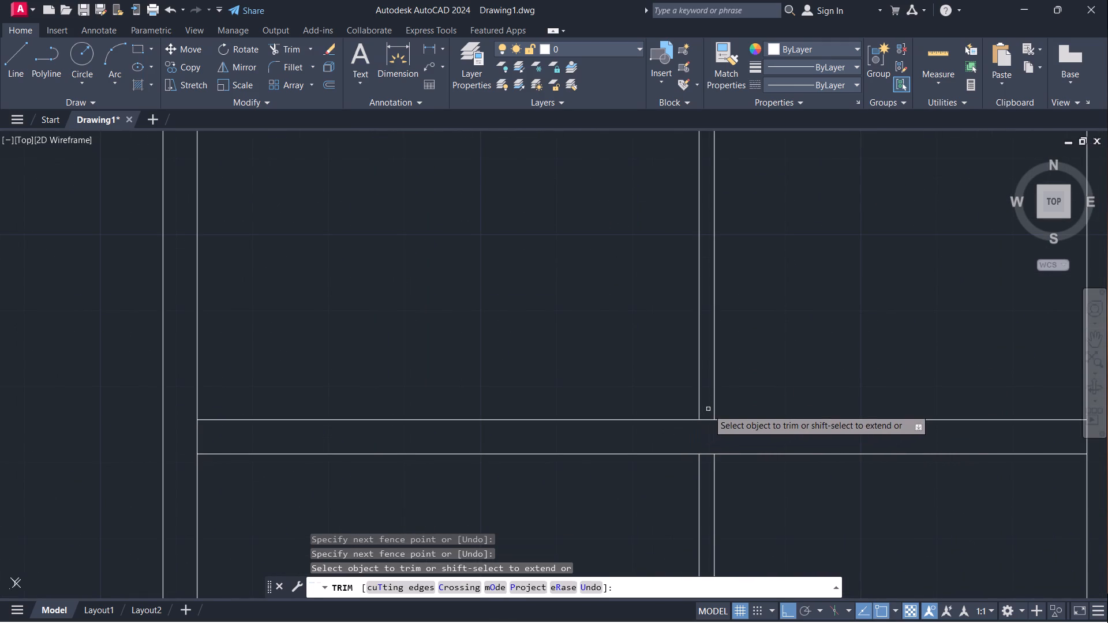
drag(709, 409, 705, 433)
scroll(712, 430, down, 2)
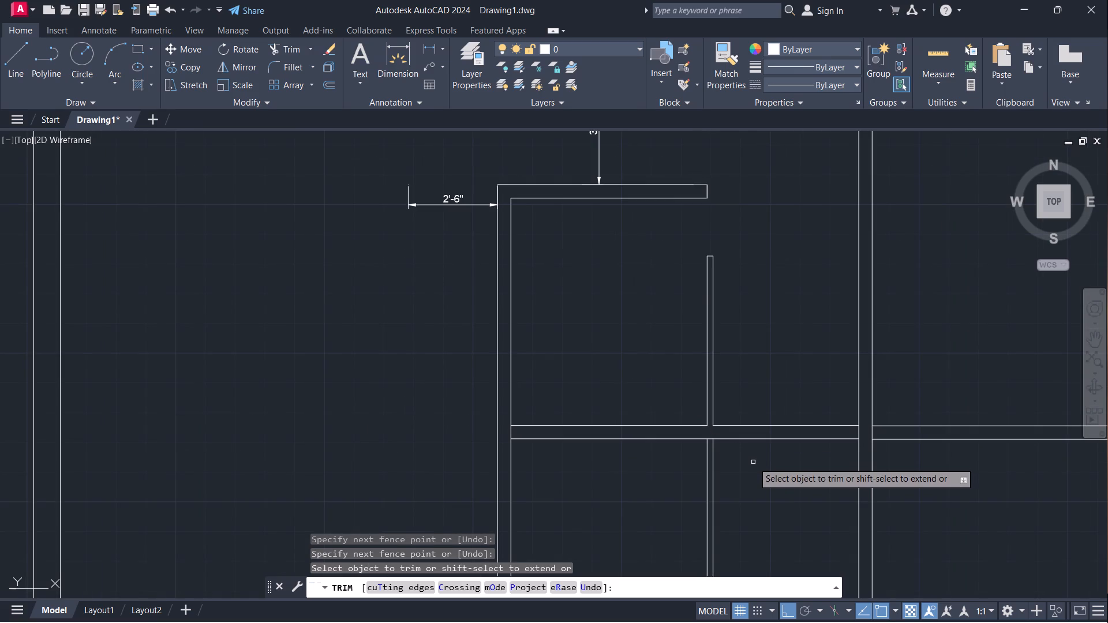
Trim away both lines of the thin partition below the horizontal partition.
middle_drag(743, 508, 725, 474)
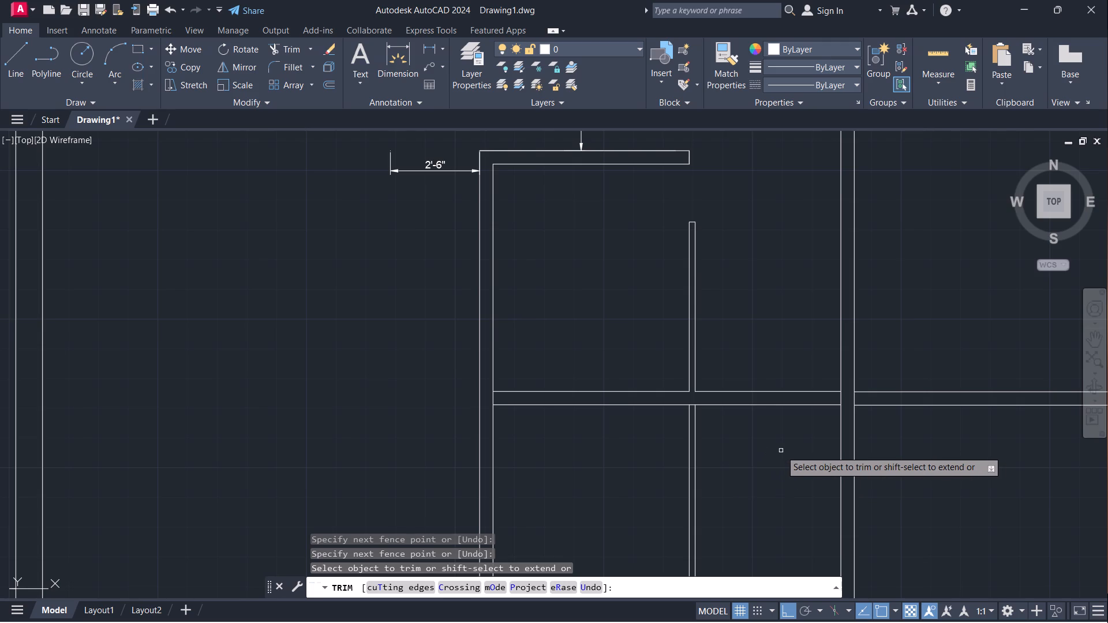
scroll(781, 450, down, 1)
drag(756, 484, 682, 493)
scroll(698, 479, down, 2)
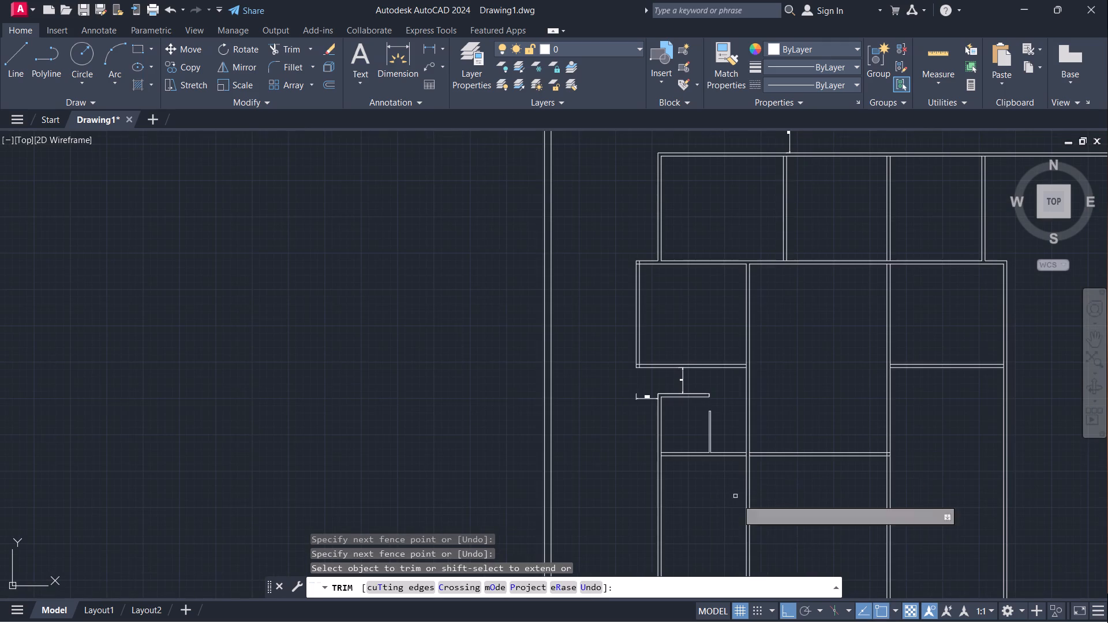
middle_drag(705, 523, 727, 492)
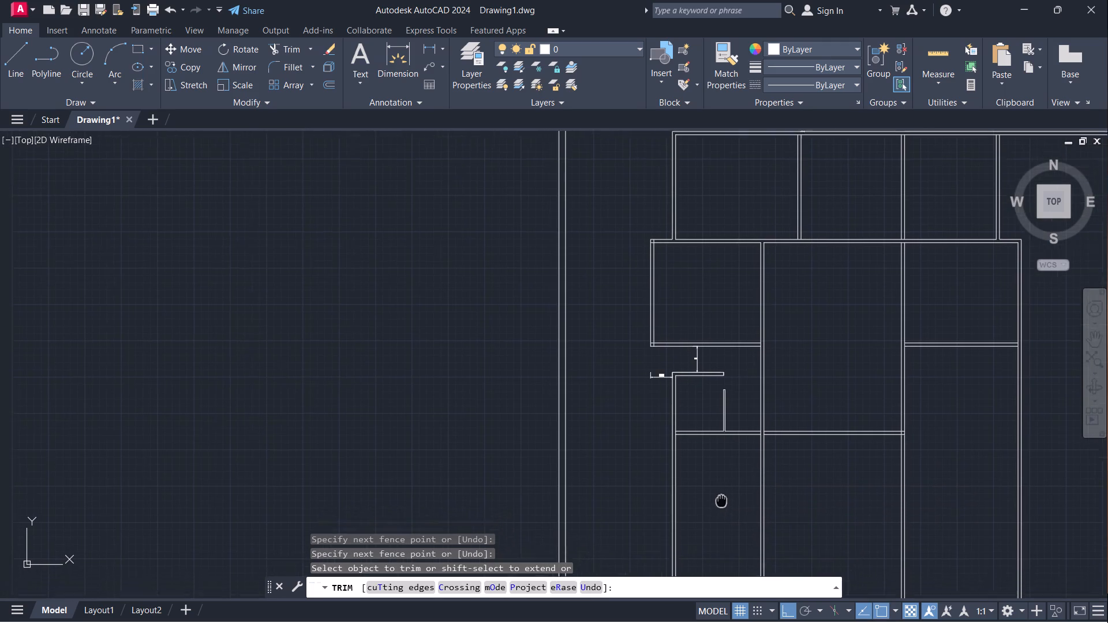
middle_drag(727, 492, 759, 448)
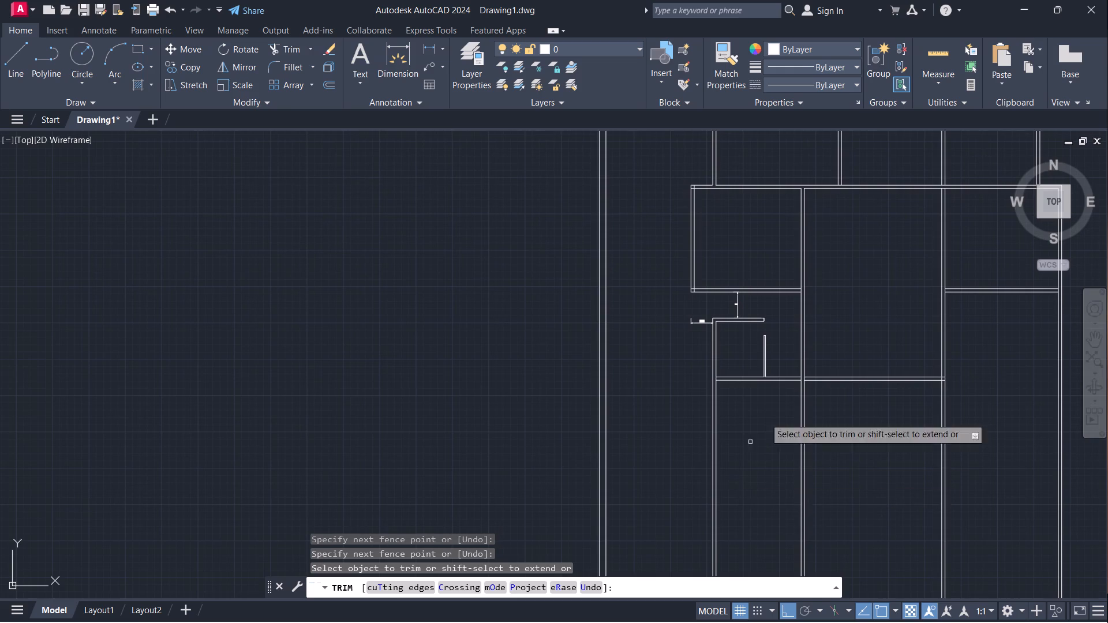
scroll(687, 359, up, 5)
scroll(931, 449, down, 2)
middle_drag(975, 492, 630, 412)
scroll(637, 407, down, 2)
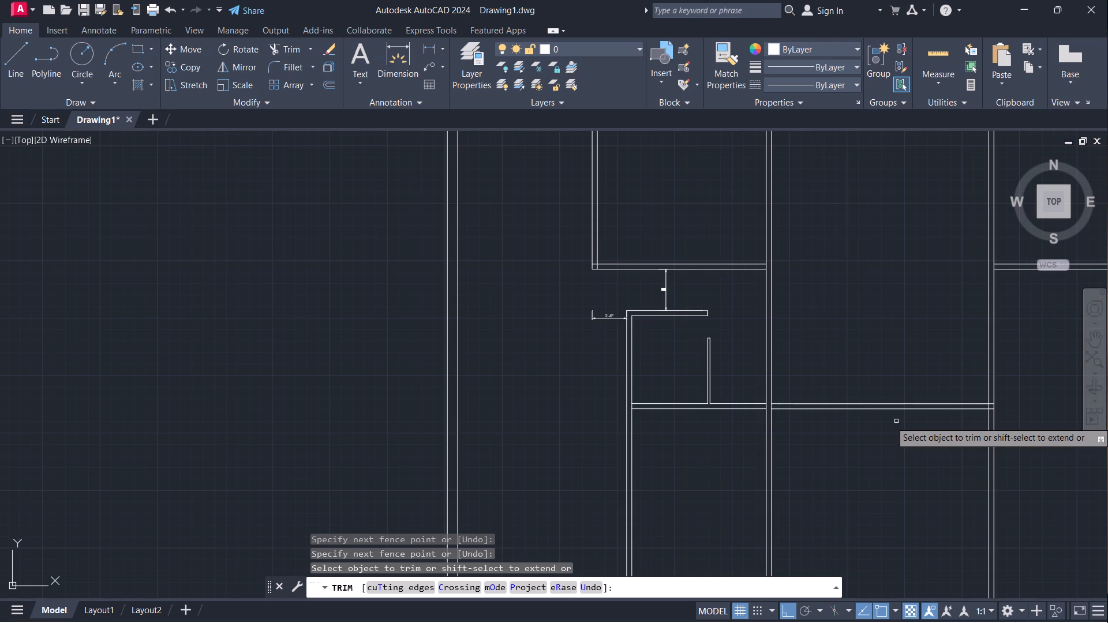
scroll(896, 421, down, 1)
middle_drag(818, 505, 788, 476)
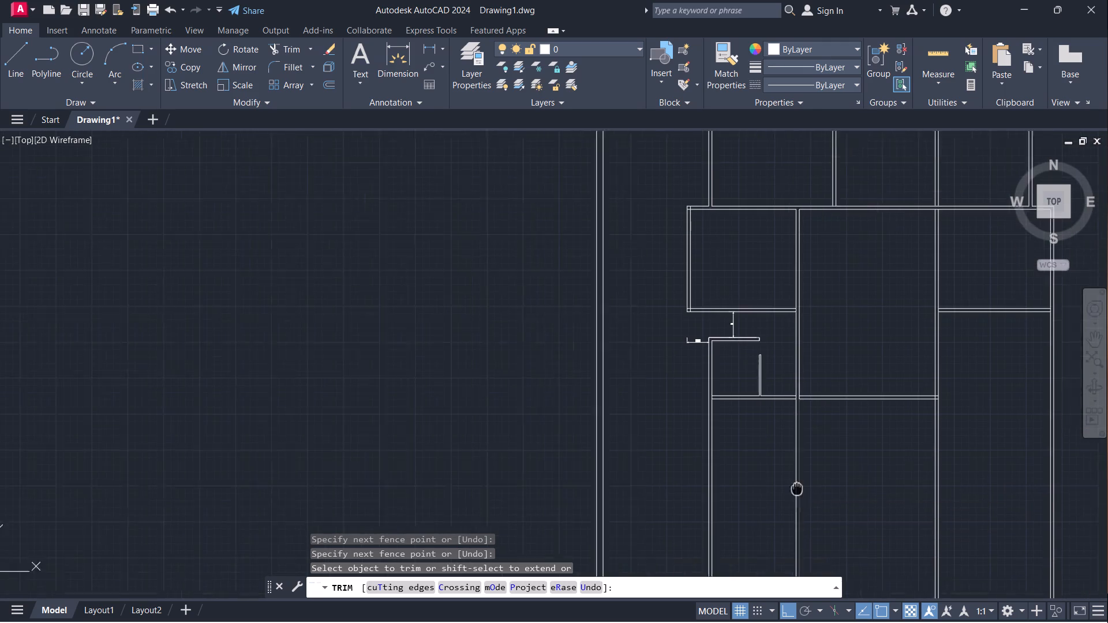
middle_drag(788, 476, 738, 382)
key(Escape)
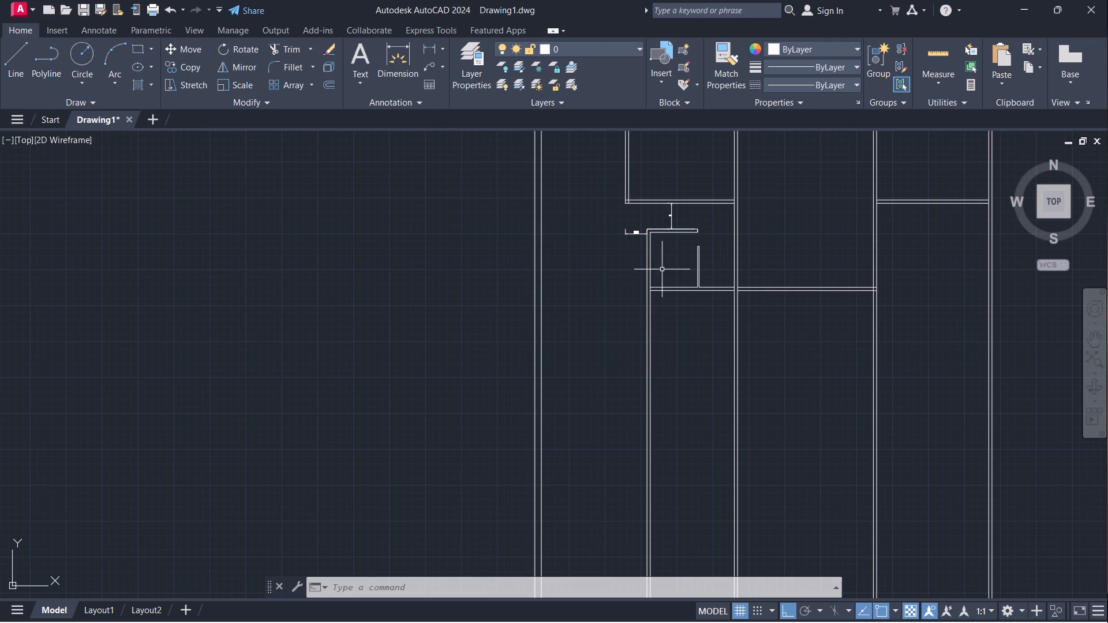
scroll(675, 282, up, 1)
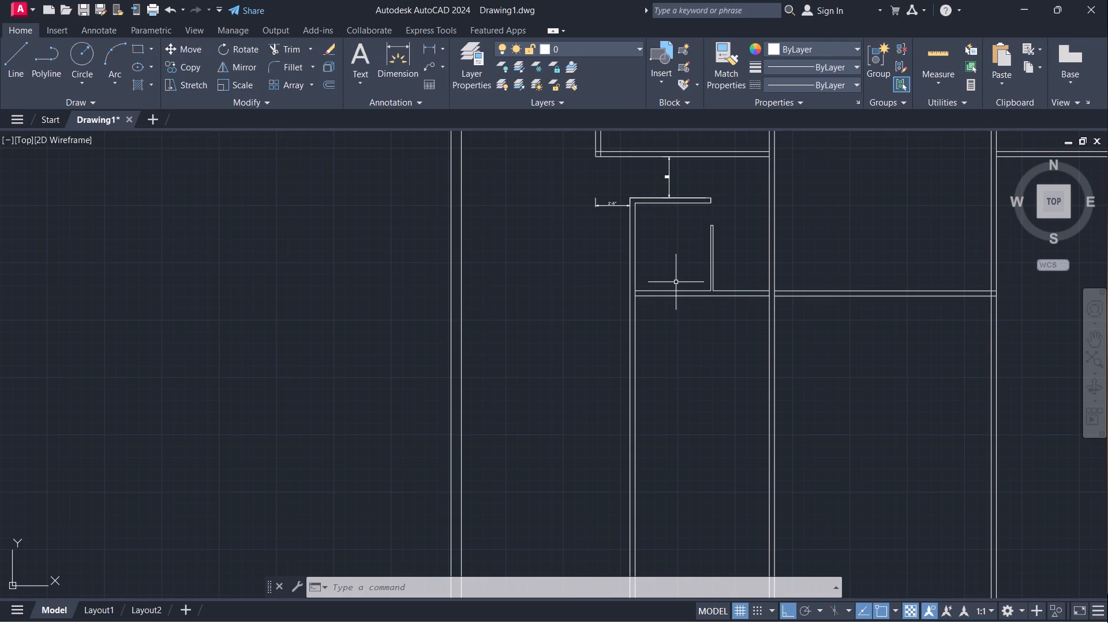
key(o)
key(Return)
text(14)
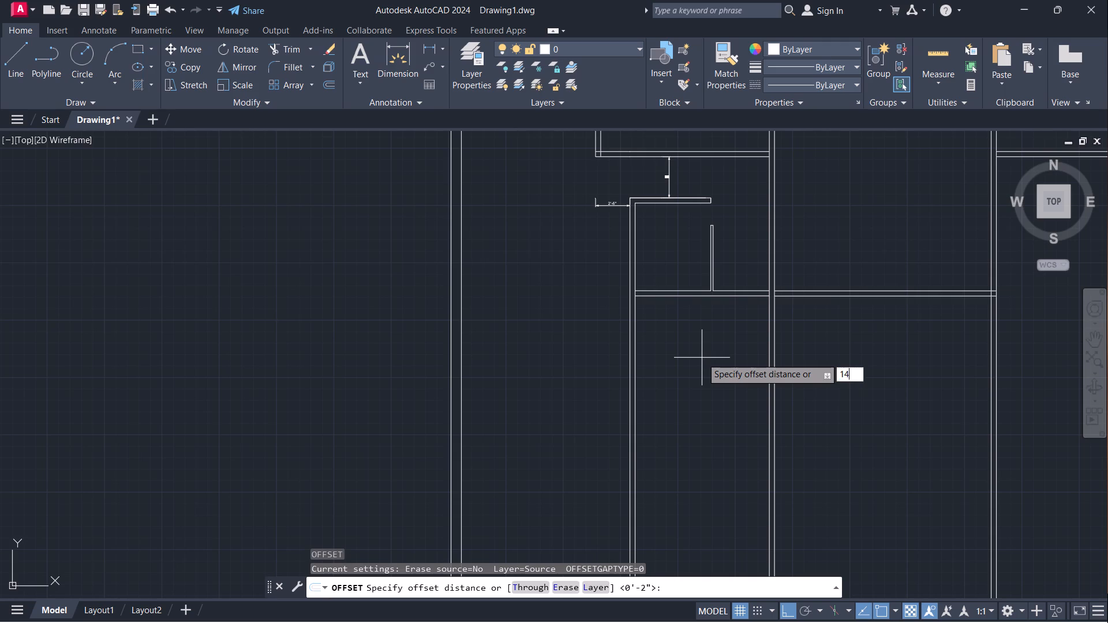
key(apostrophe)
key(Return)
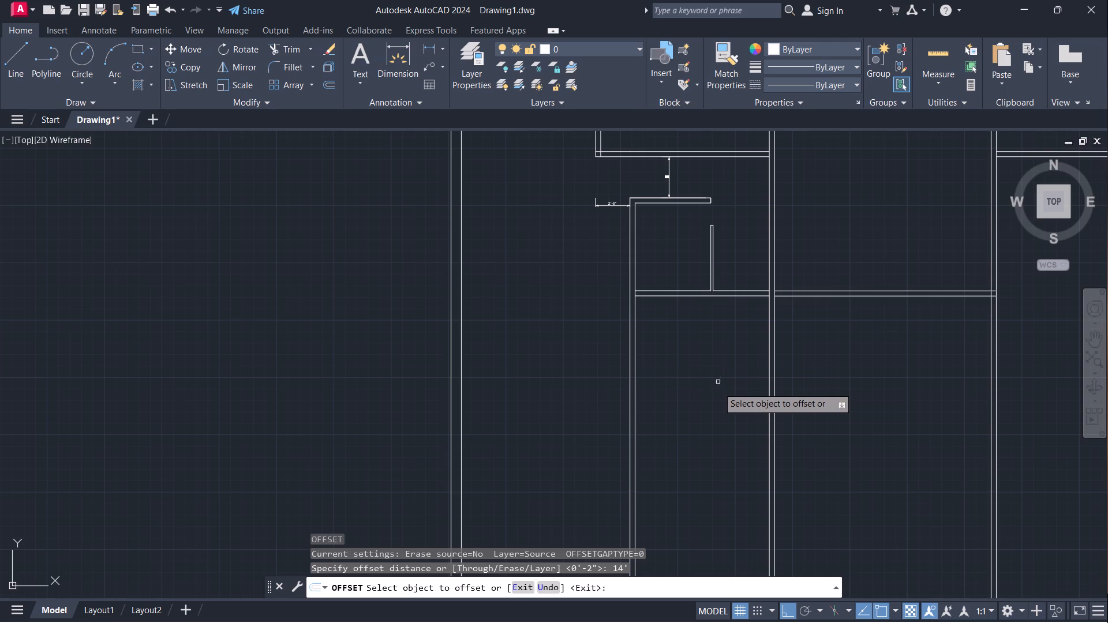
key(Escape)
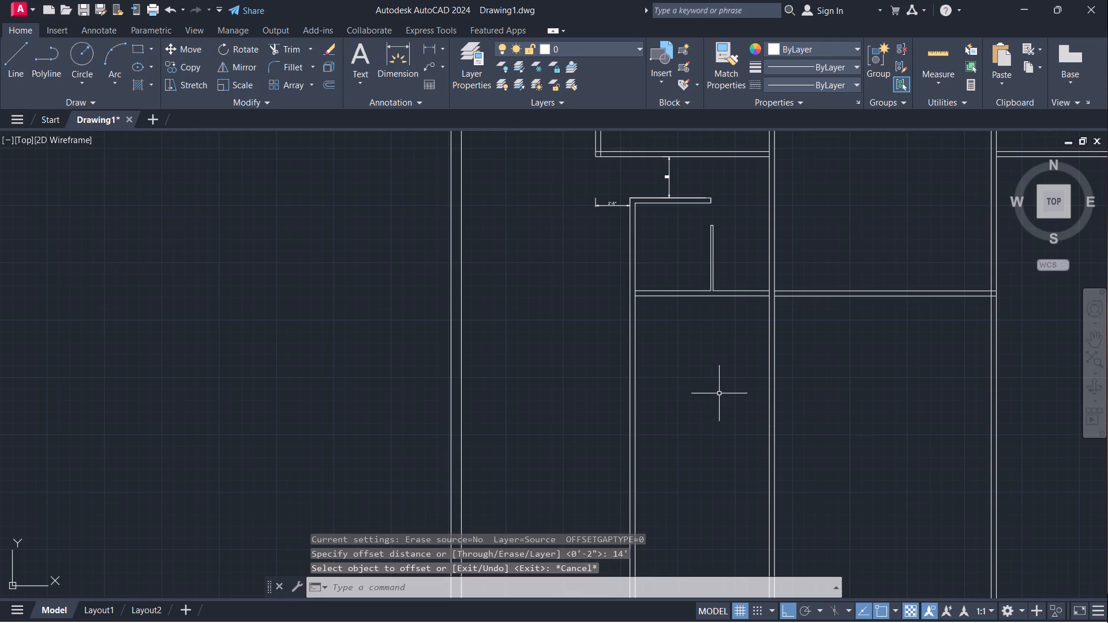
Trim away both lines of the middle vertical wall below the horizontal partitions that meet it.
text(TR)
key(Return)
drag(713, 389, 884, 389)
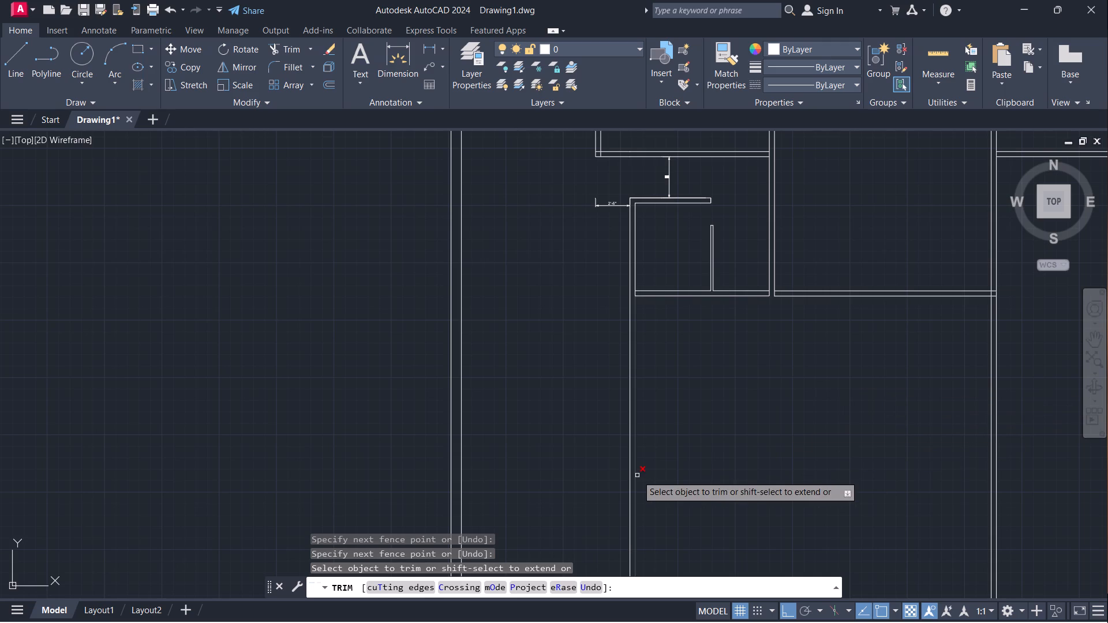
key(Escape)
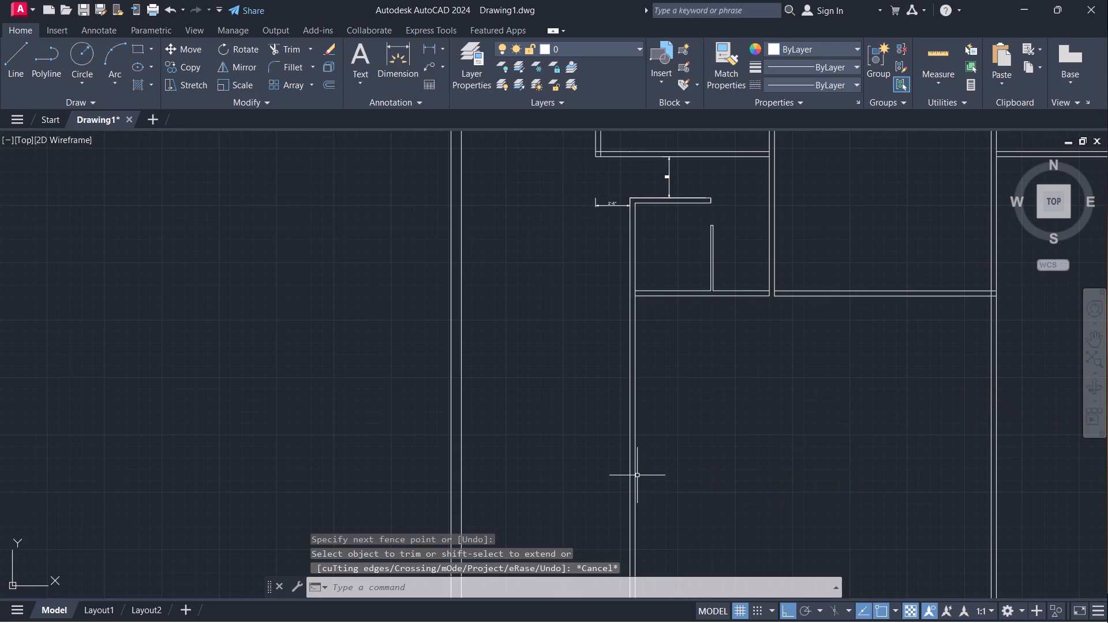
Offset the inner line of the long lower vertical wall 14' to the right, into the space below the horizontal partitions.
key(o)
key(Return)
key(1)
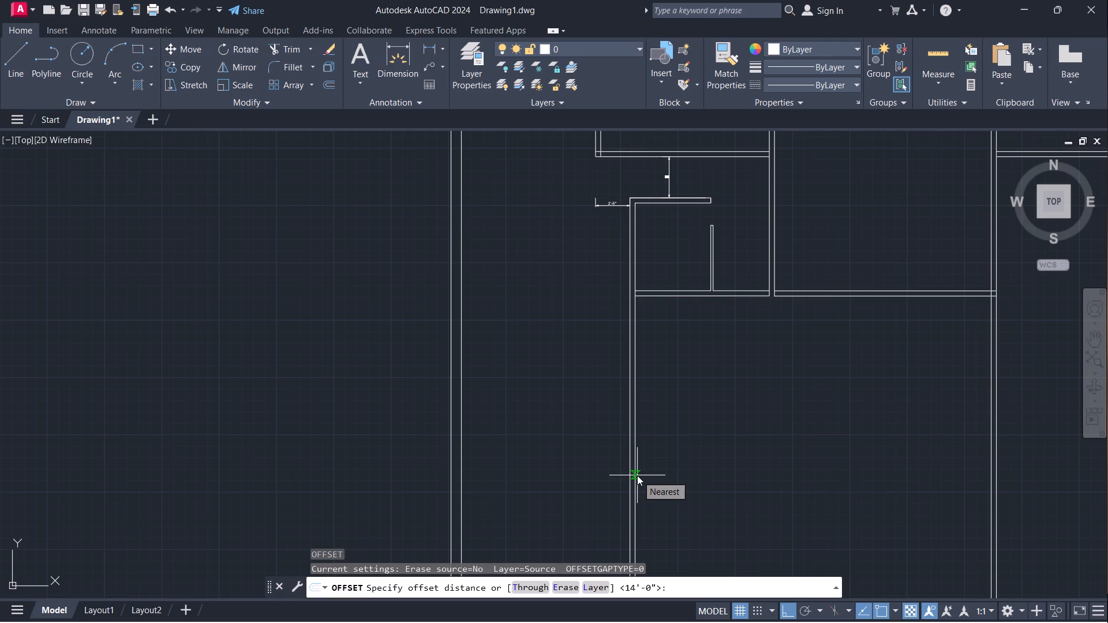
text(4')
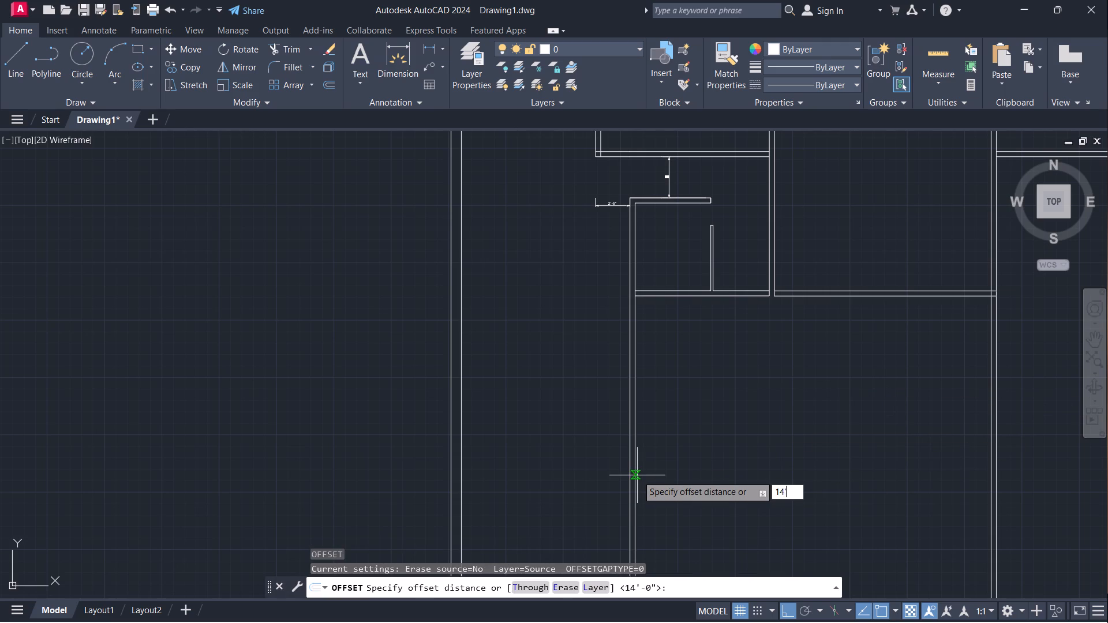
key(Return)
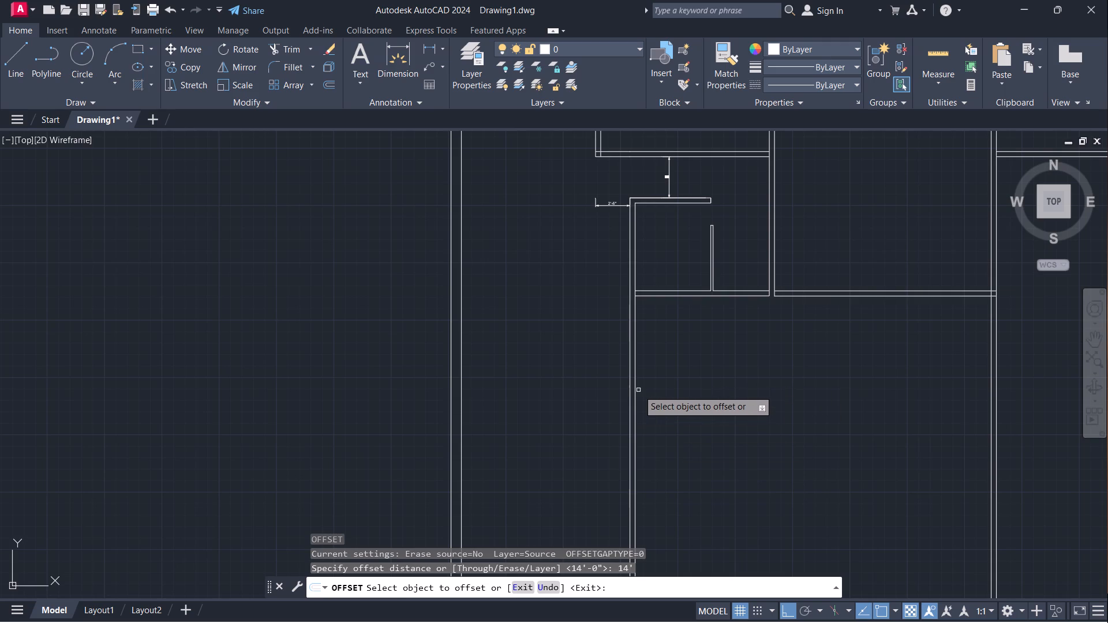
click(635, 392)
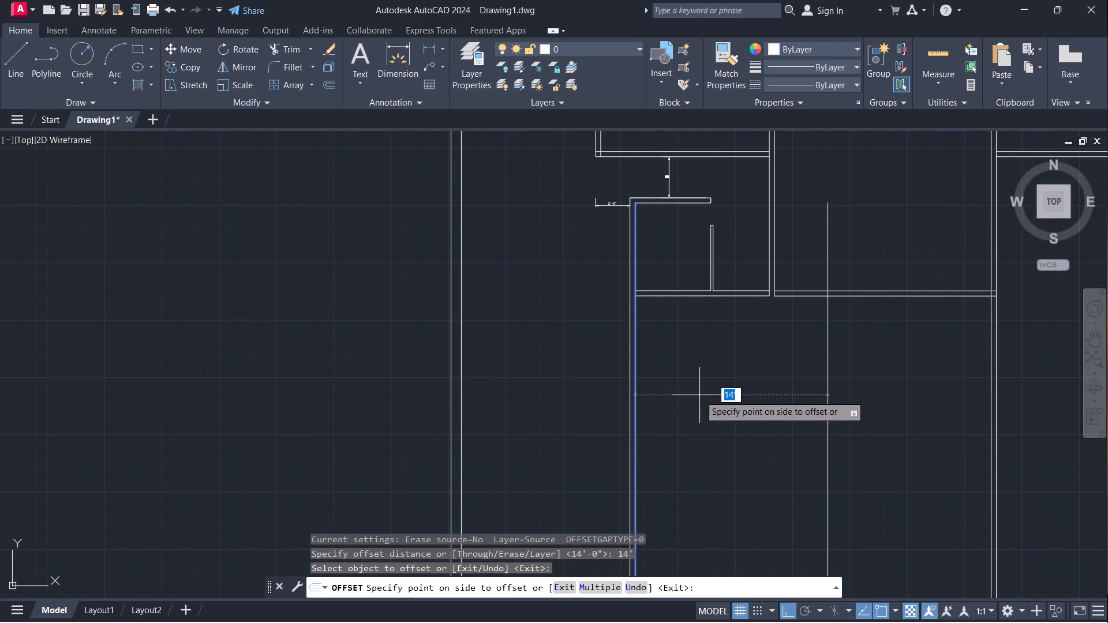
click(699, 395)
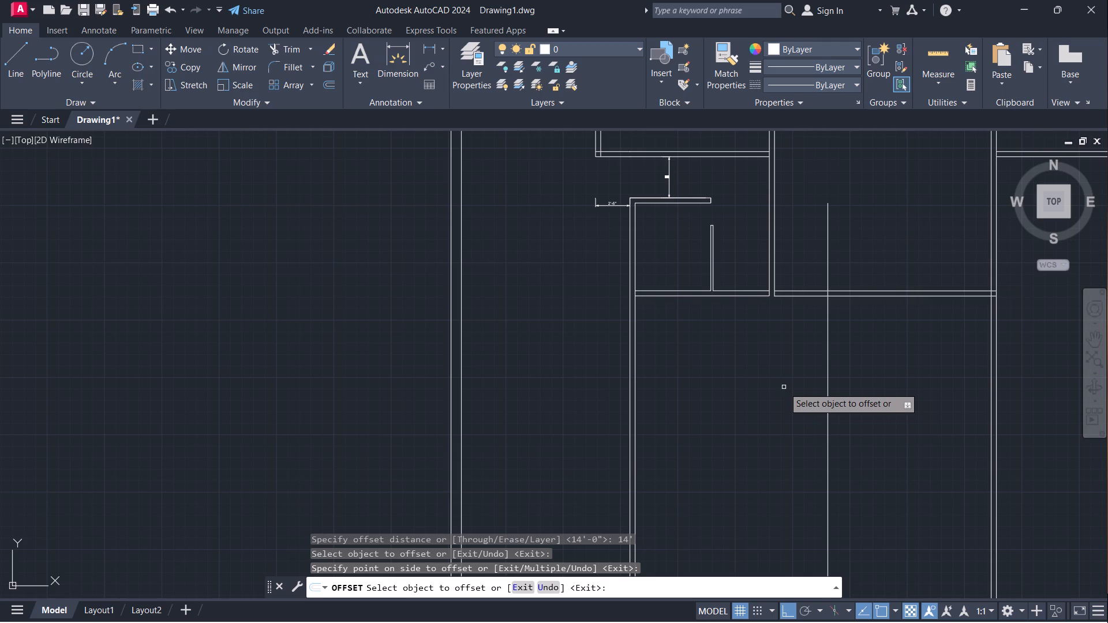
key(Escape)
Trim the new vertical line above and within the horizontal partition so it starts at the partition's lower line.
text(TR)
key(Return)
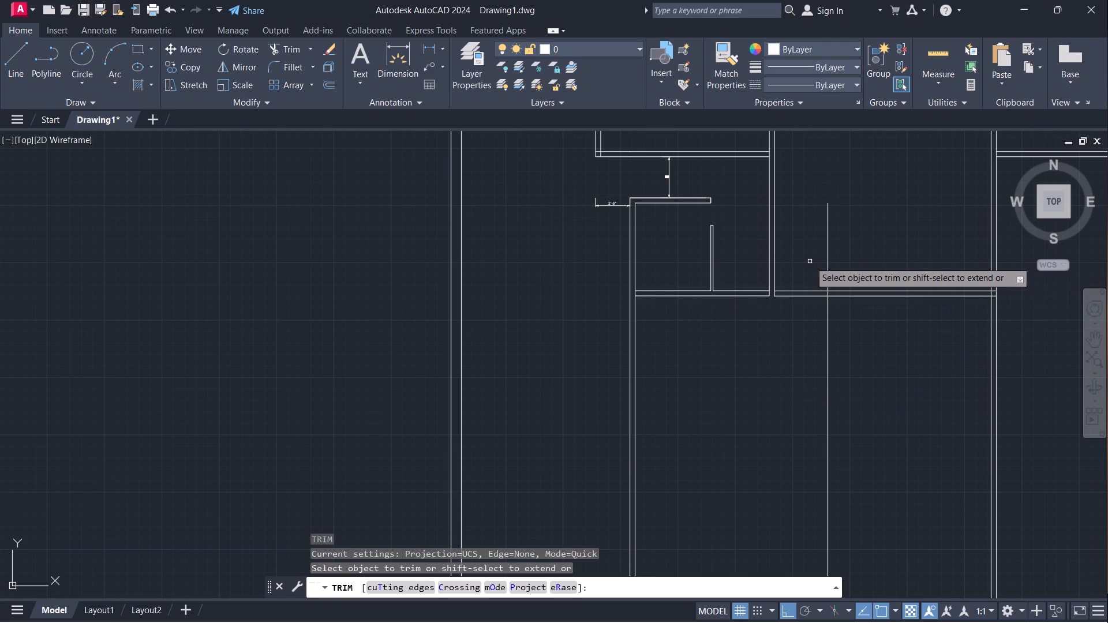
drag(810, 261, 871, 251)
scroll(819, 292, up, 3)
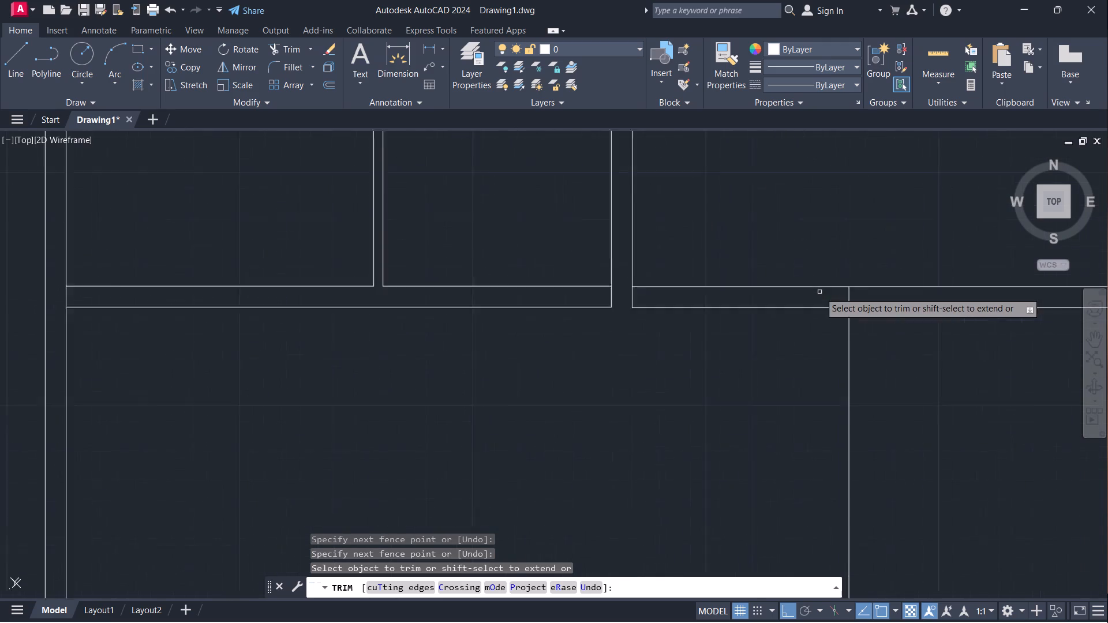
scroll(819, 292, up, 1)
drag(895, 301, 836, 313)
scroll(833, 310, down, 4)
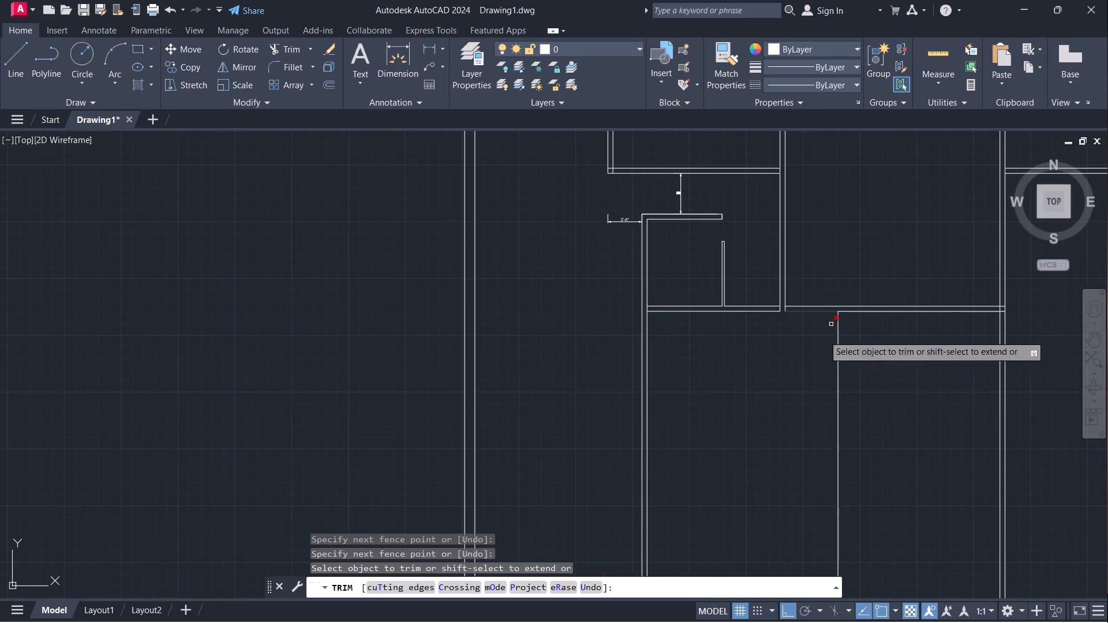
scroll(638, 307, up, 2)
scroll(669, 306, down, 3)
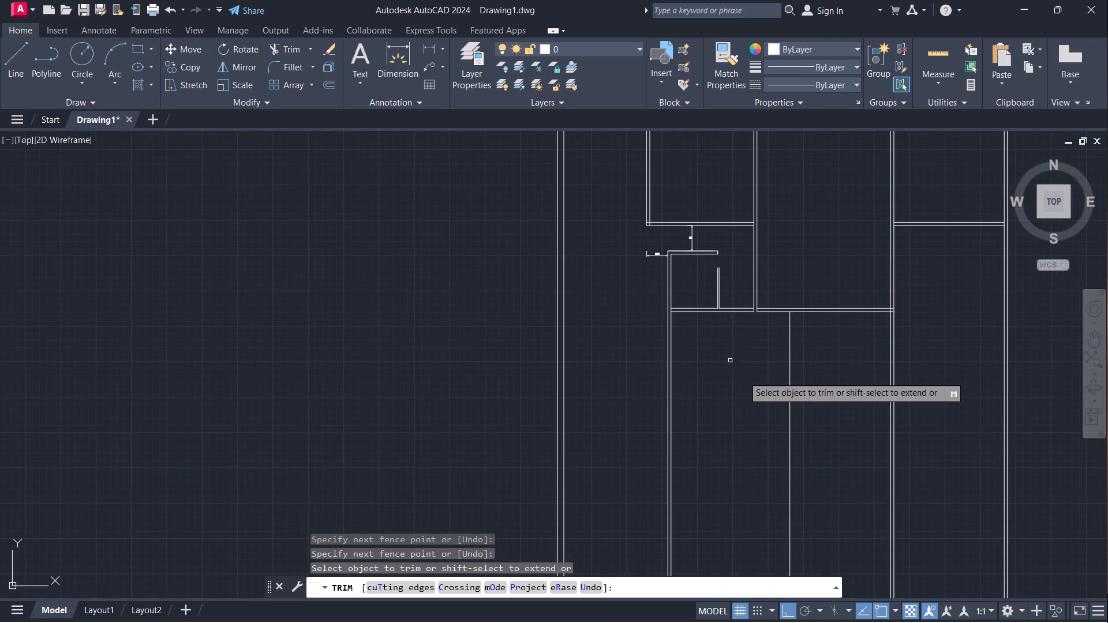
middle_drag(678, 445, 656, 412)
key(Escape)
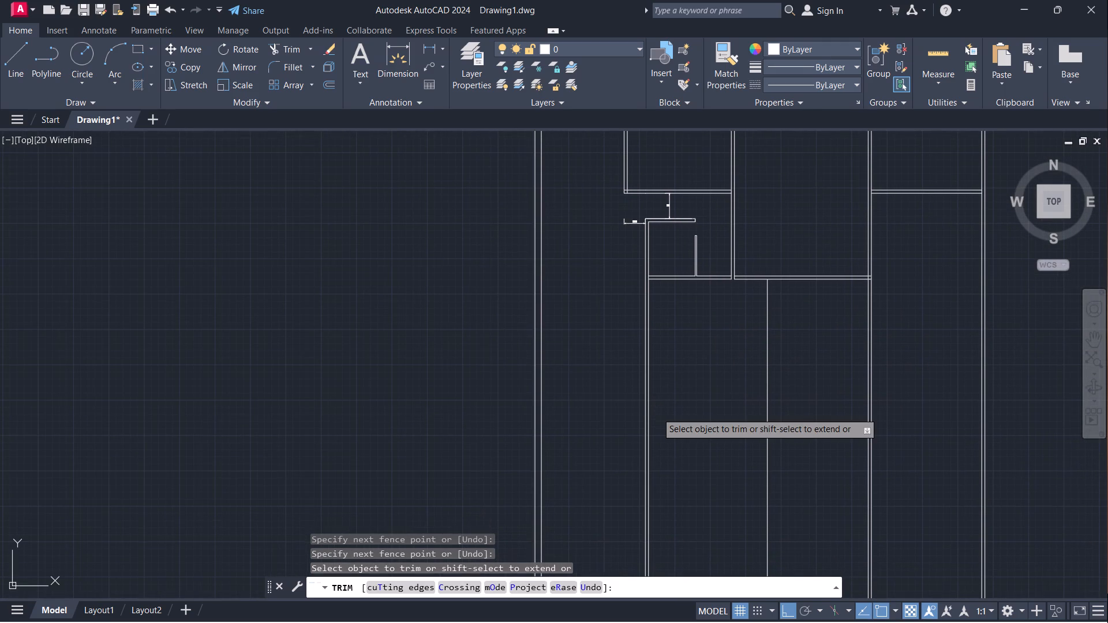
Offset the trimmed vertical line 4.5" to the right to form the second face of the wall.
key(o)
key(Return)
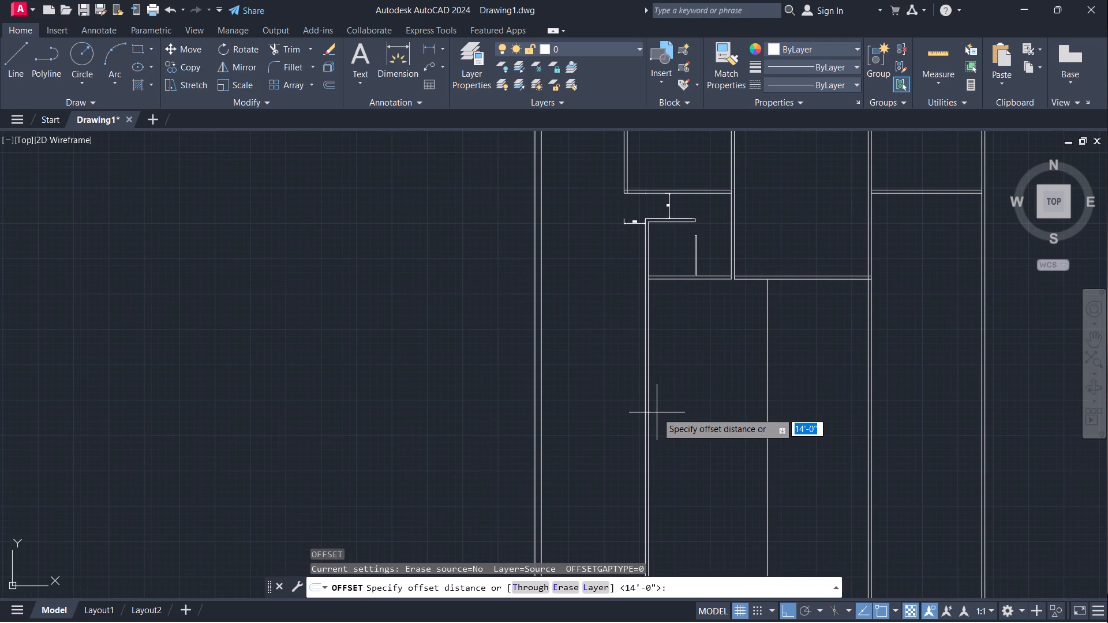
key(4)
text(.5")
key(Return)
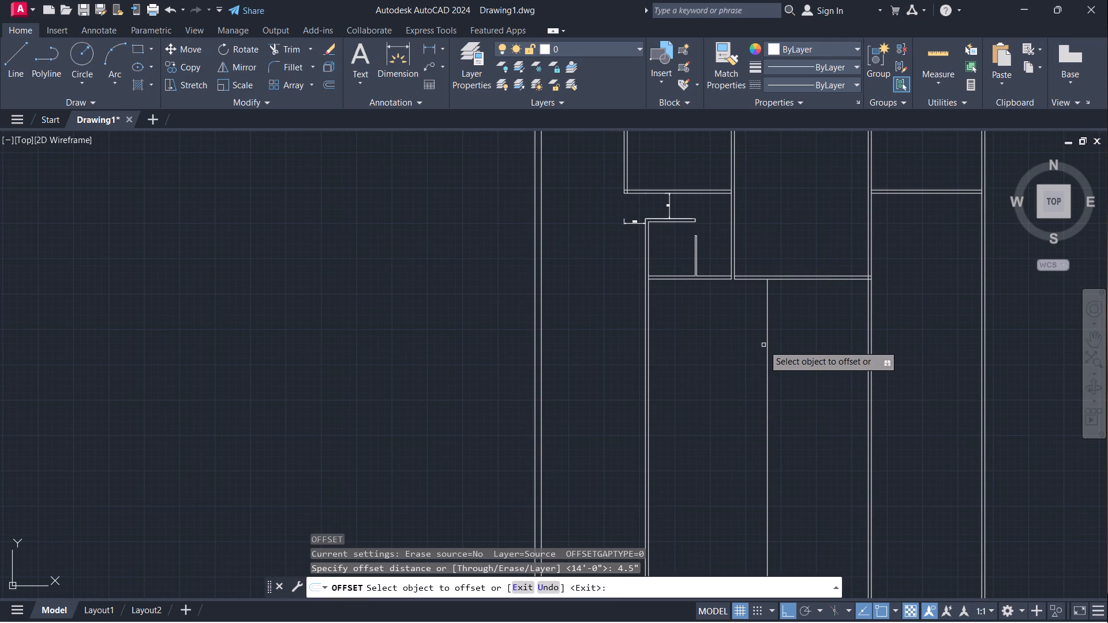
click(768, 342)
click(793, 340)
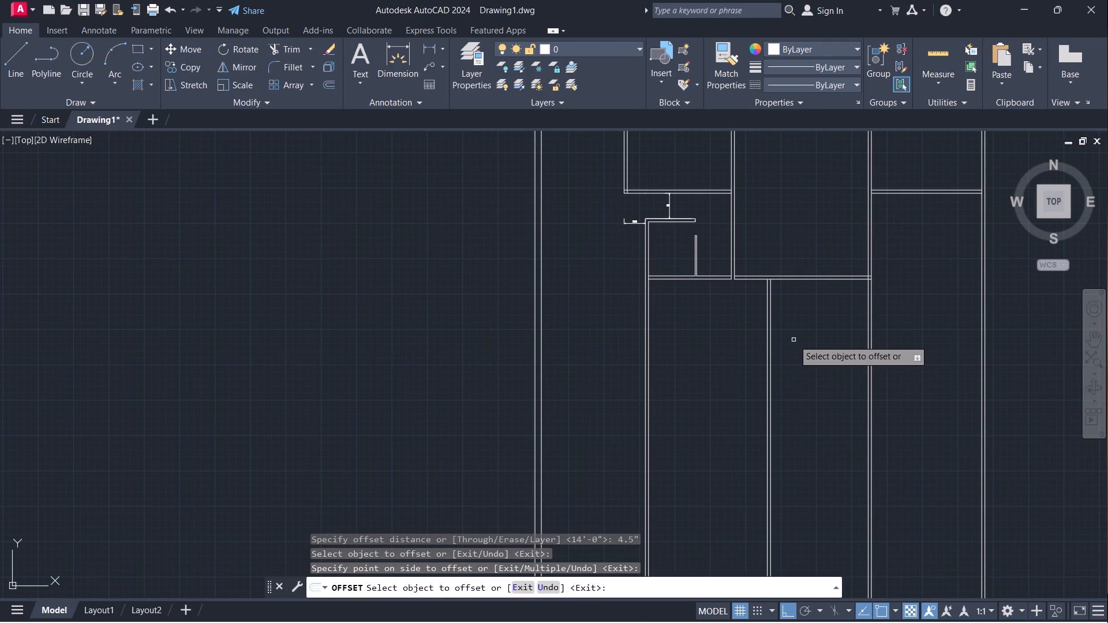
key(space)
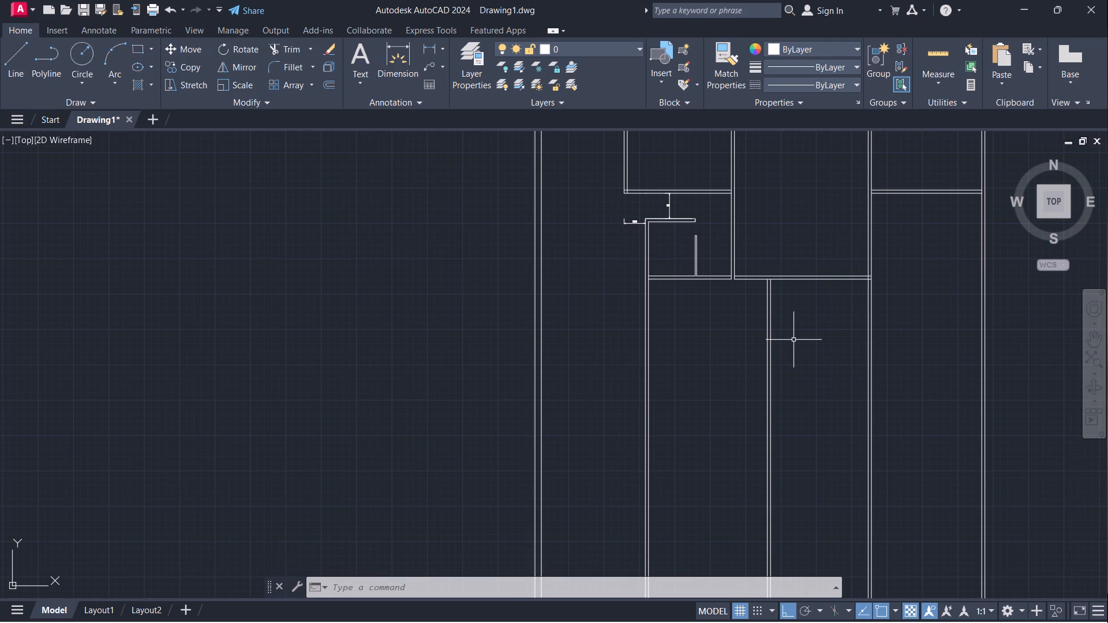
Offset the lower lines of both horizontal partitions 12' downward across the rooms below.
key(space)
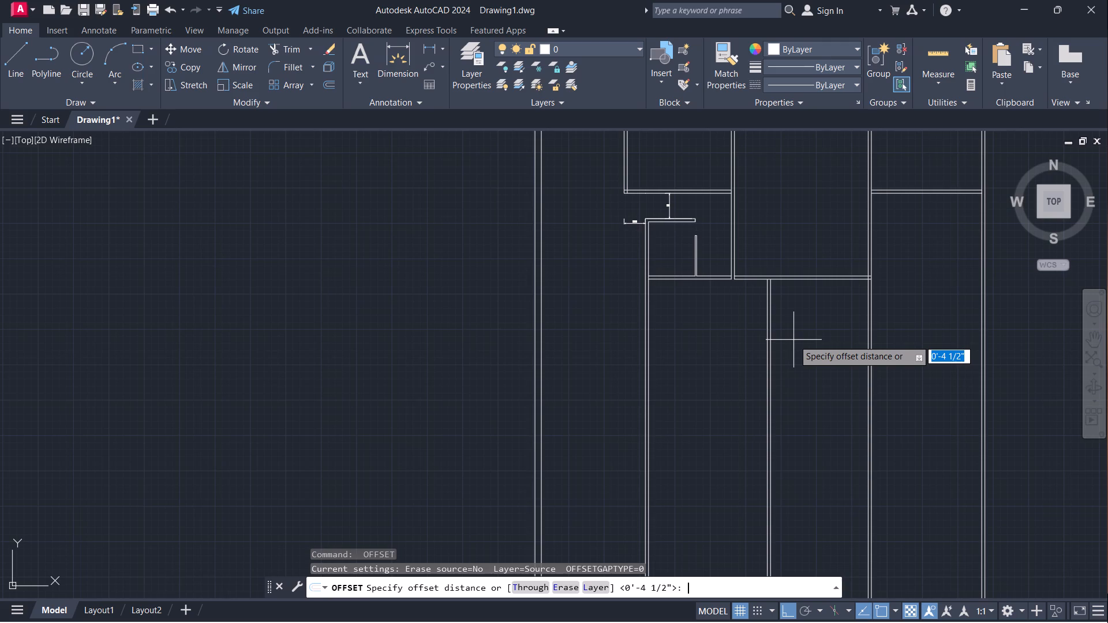
text(12')
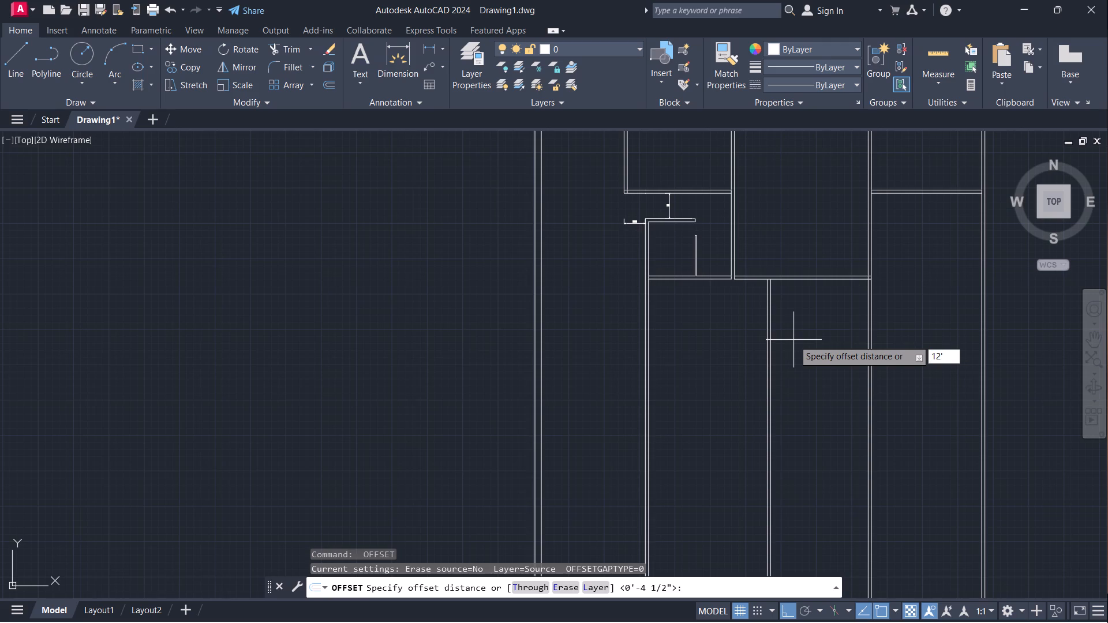
key(Return)
scroll(686, 272, up, 3)
click(683, 299)
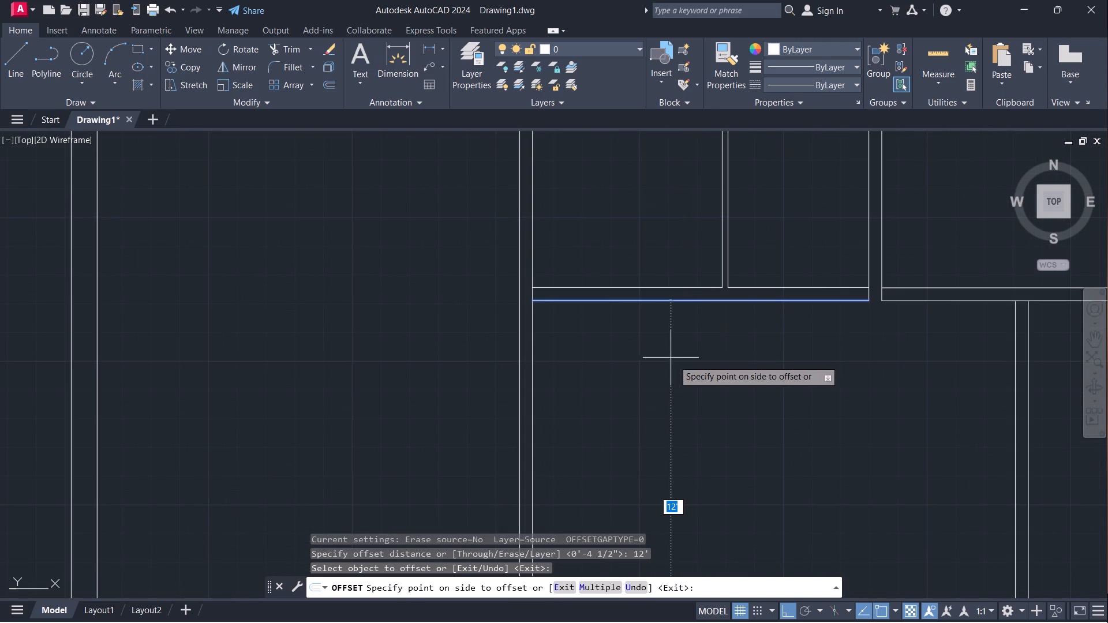
click(705, 377)
scroll(708, 375, down, 2)
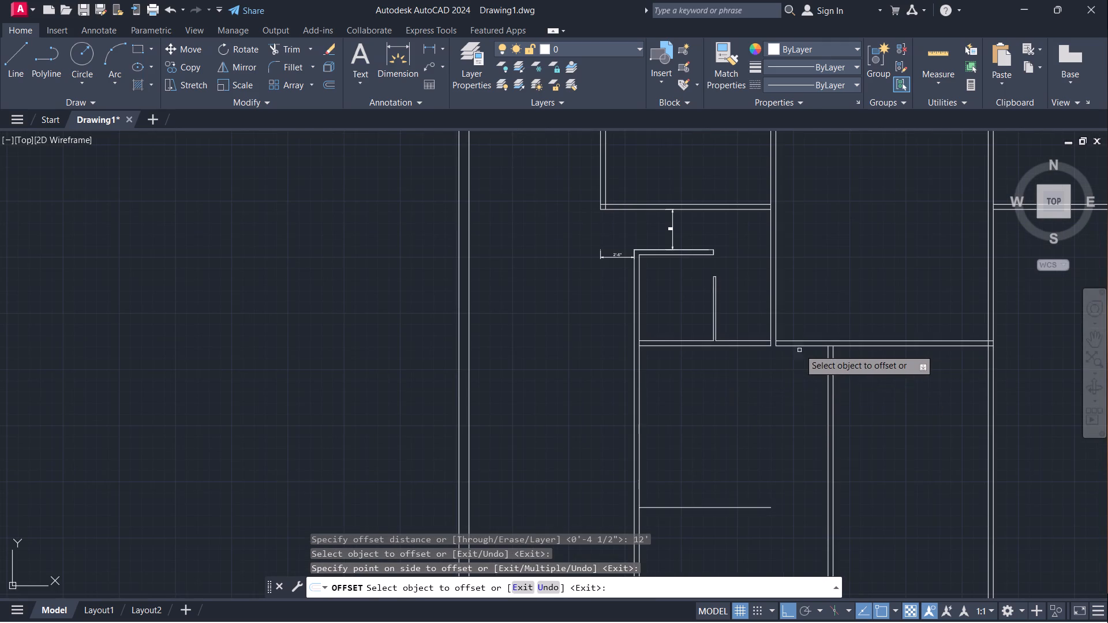
scroll(799, 349, up, 2)
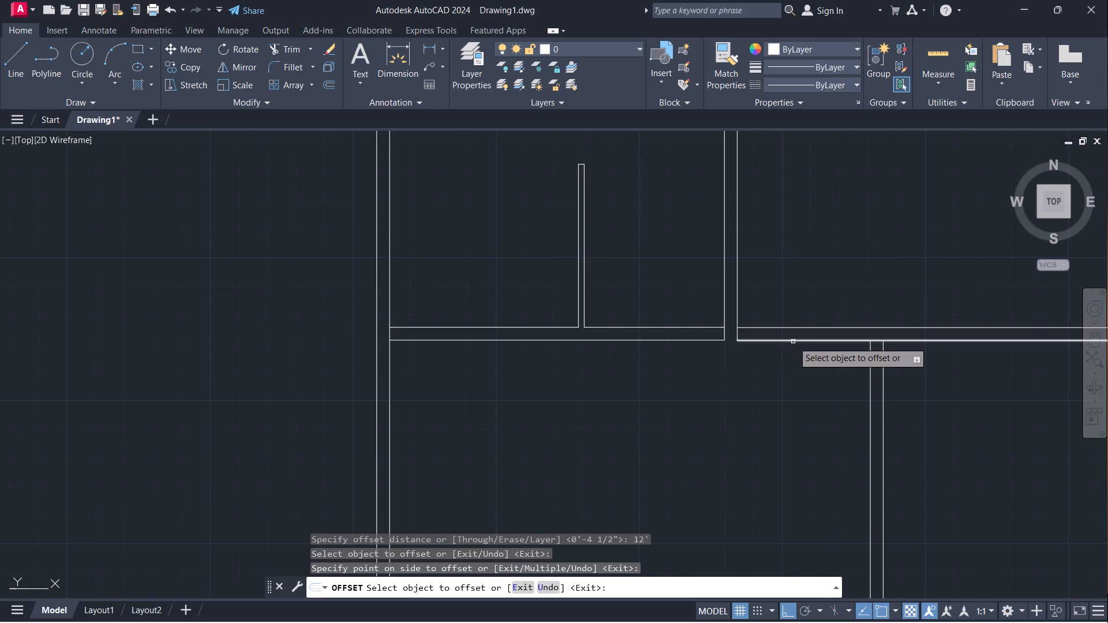
click(793, 341)
click(757, 414)
scroll(759, 414, down, 1)
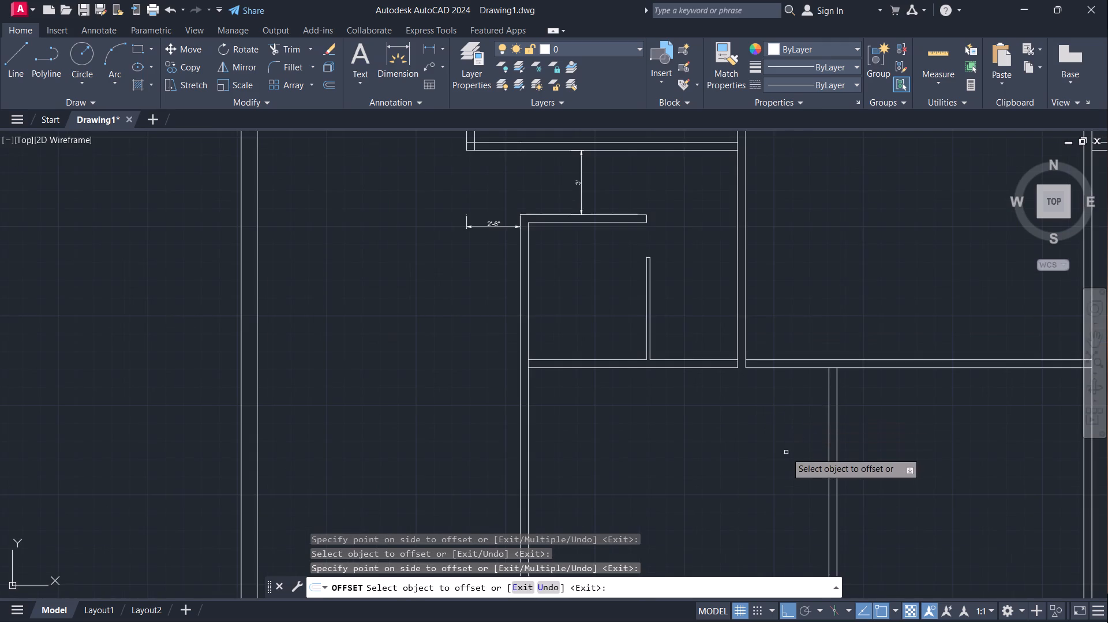
scroll(786, 452, down, 2)
middle_drag(774, 487, 763, 436)
scroll(763, 427, up, 2)
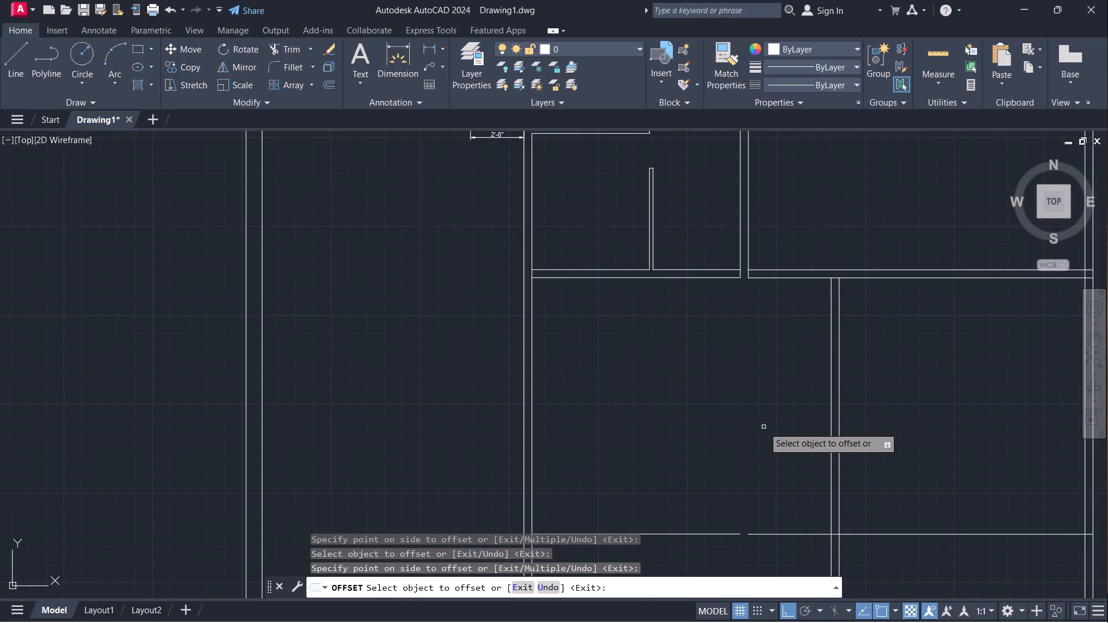
key(space)
Extend the right-hand 12' offset line leftward across the gap between the two new horizontal lines.
text(EX)
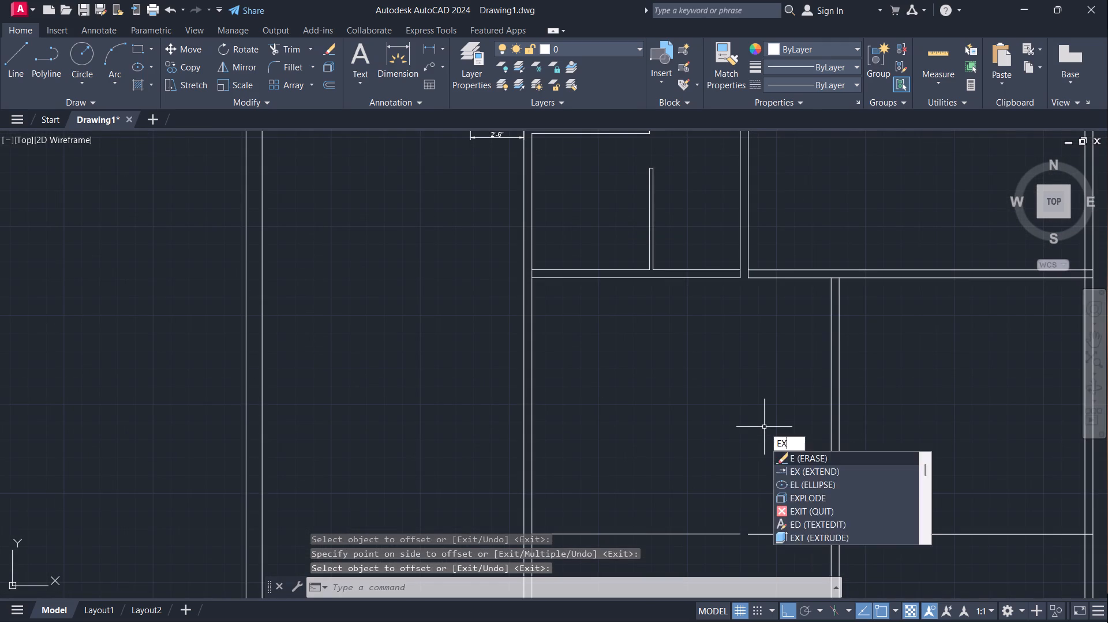
key(Return)
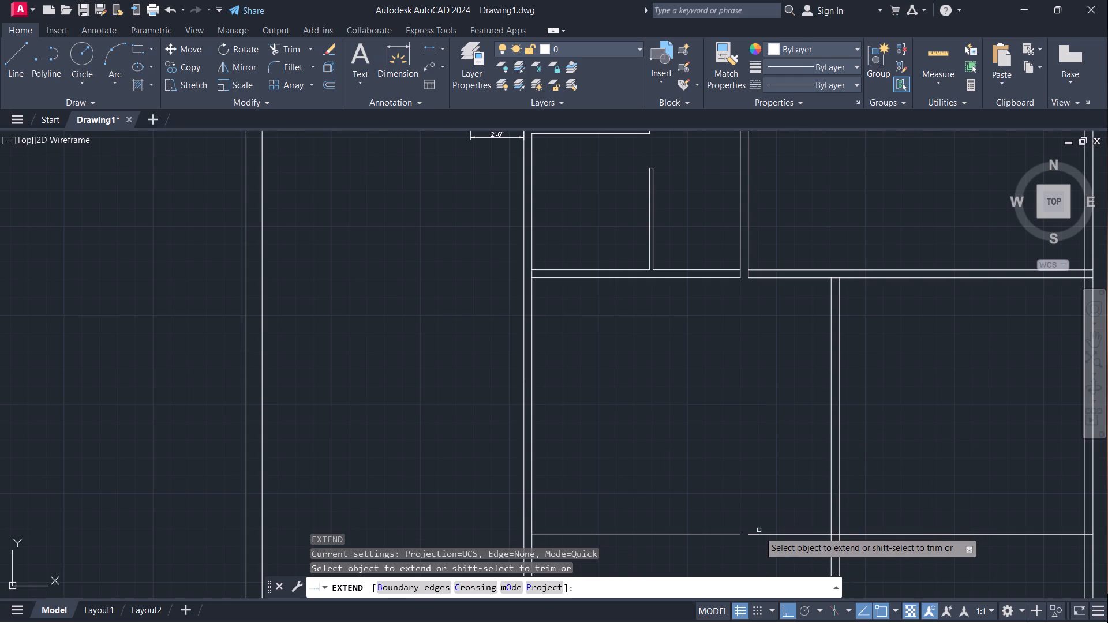
click(758, 536)
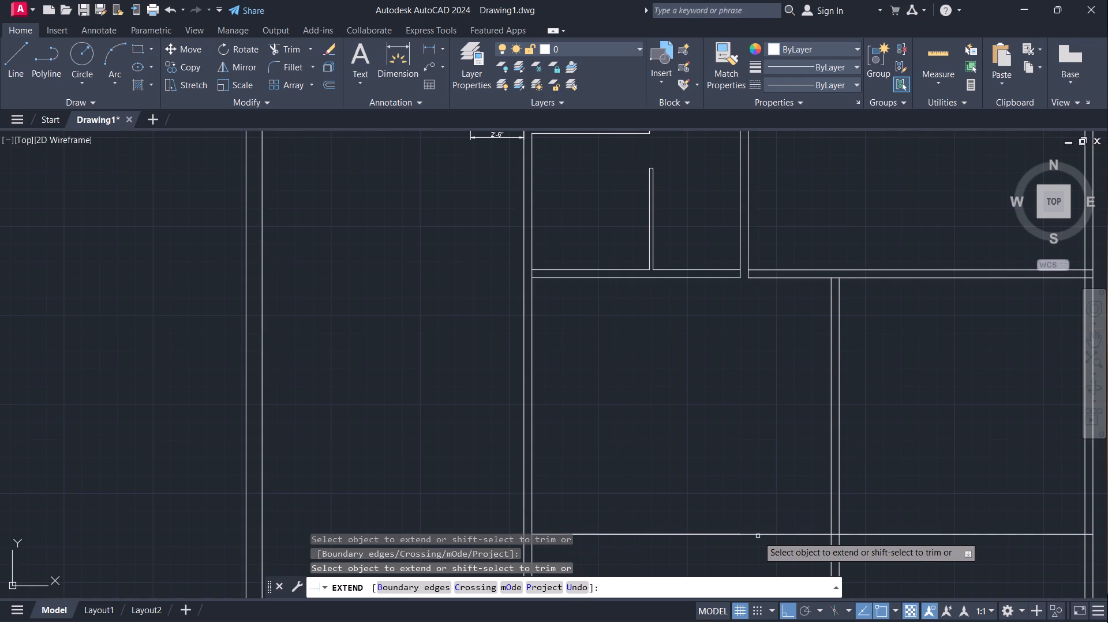
scroll(745, 522, down, 1)
key(space)
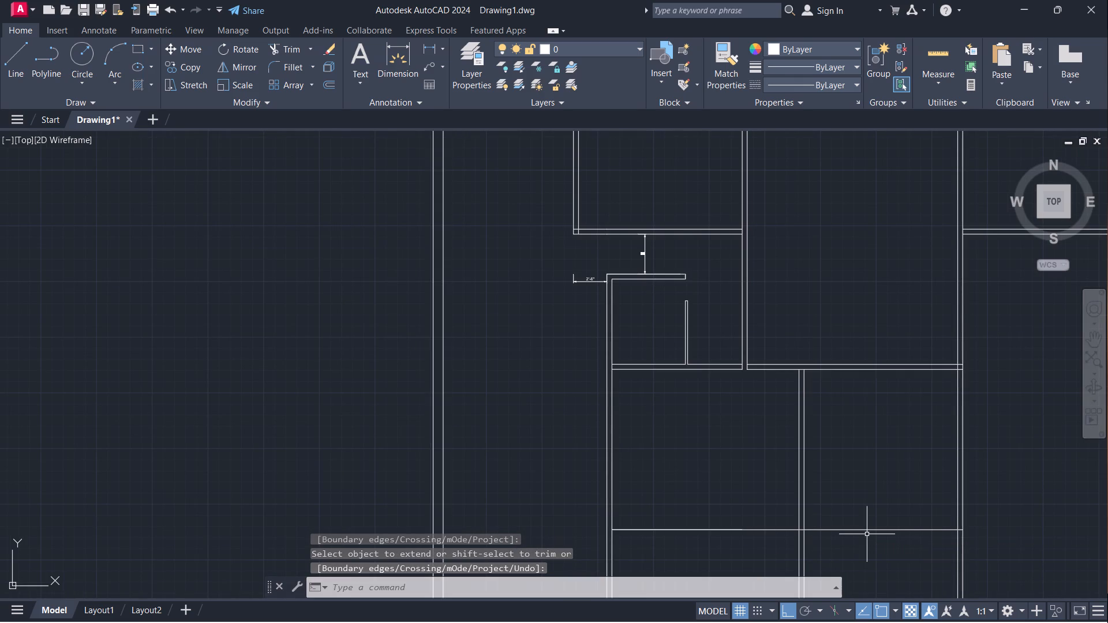
Trim the new horizontal line to the right of the new 4.5" wall and between that wall's two faces.
text(TR)
key(Return)
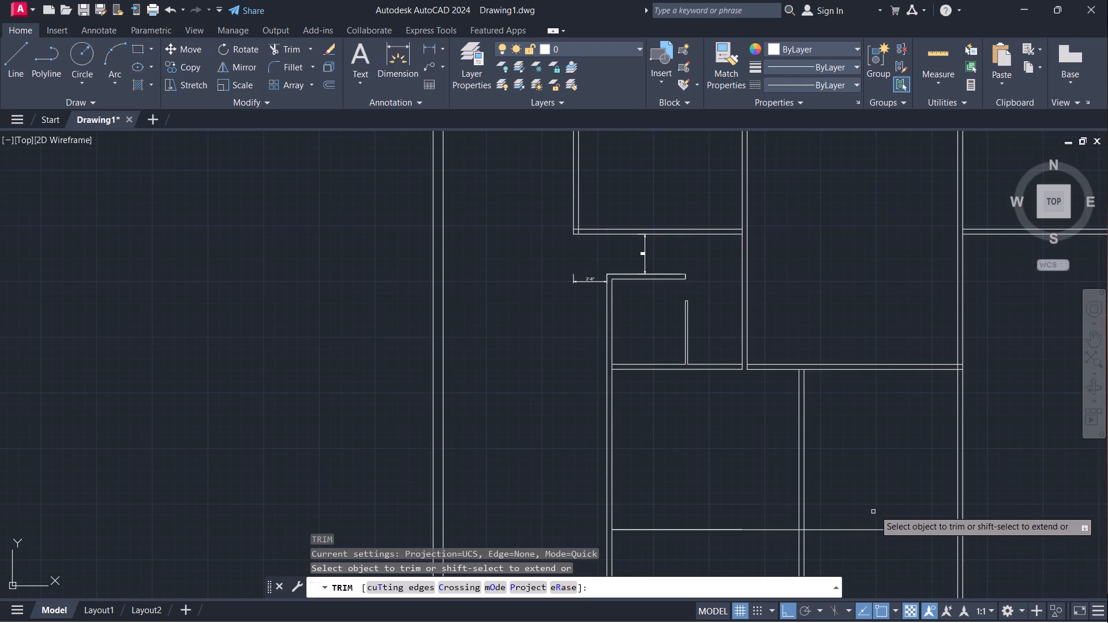
drag(874, 509, 871, 533)
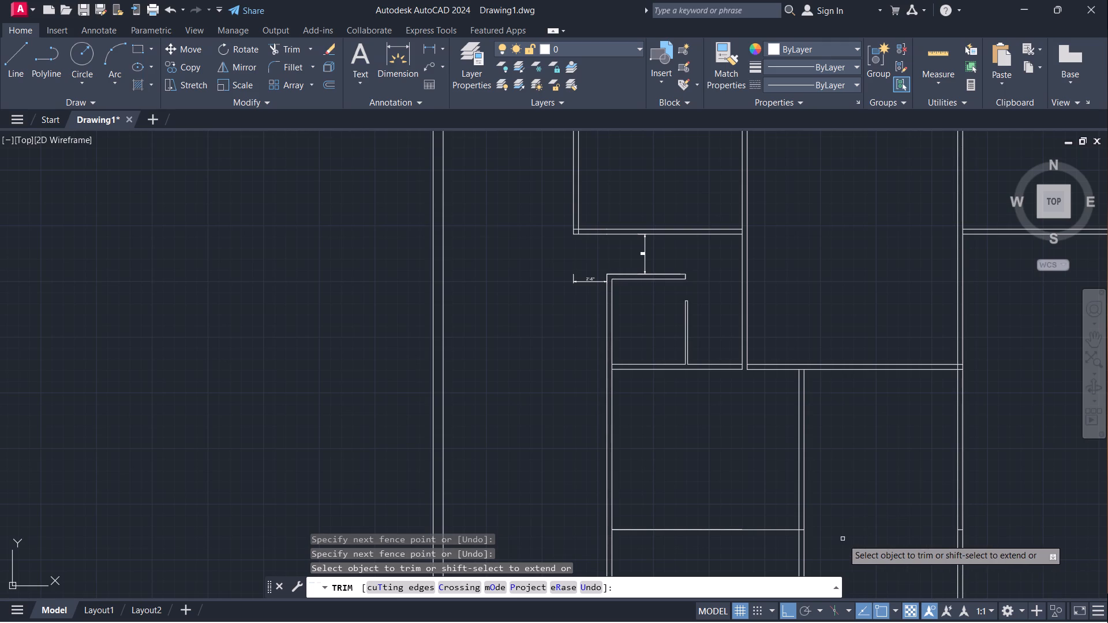
middle_drag(842, 539, 837, 387)
scroll(854, 328, down, 1)
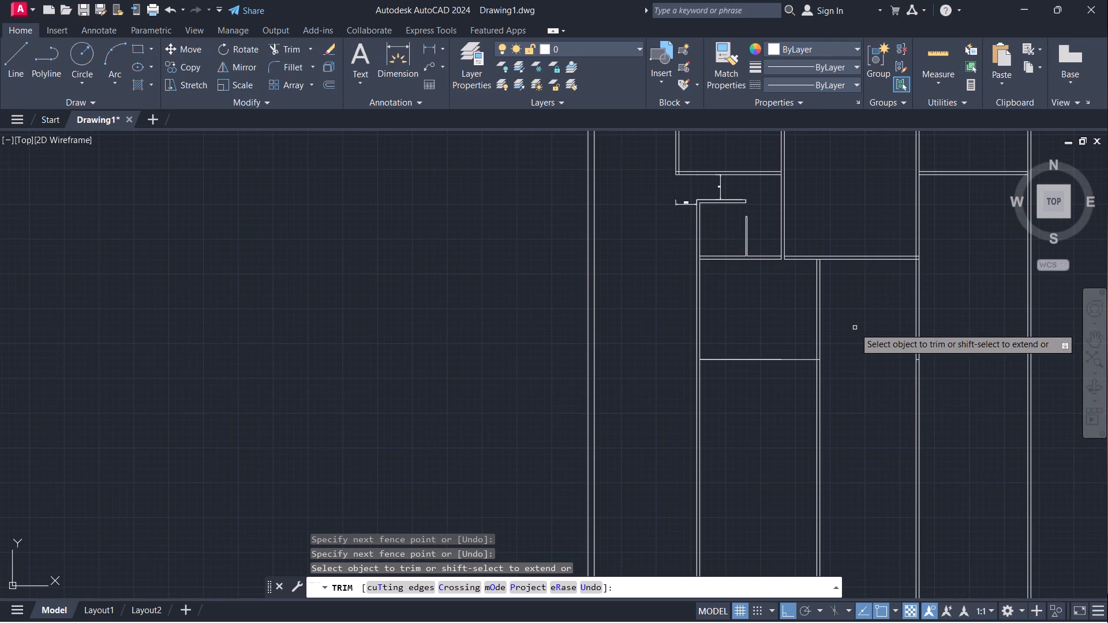
scroll(821, 351, up, 6)
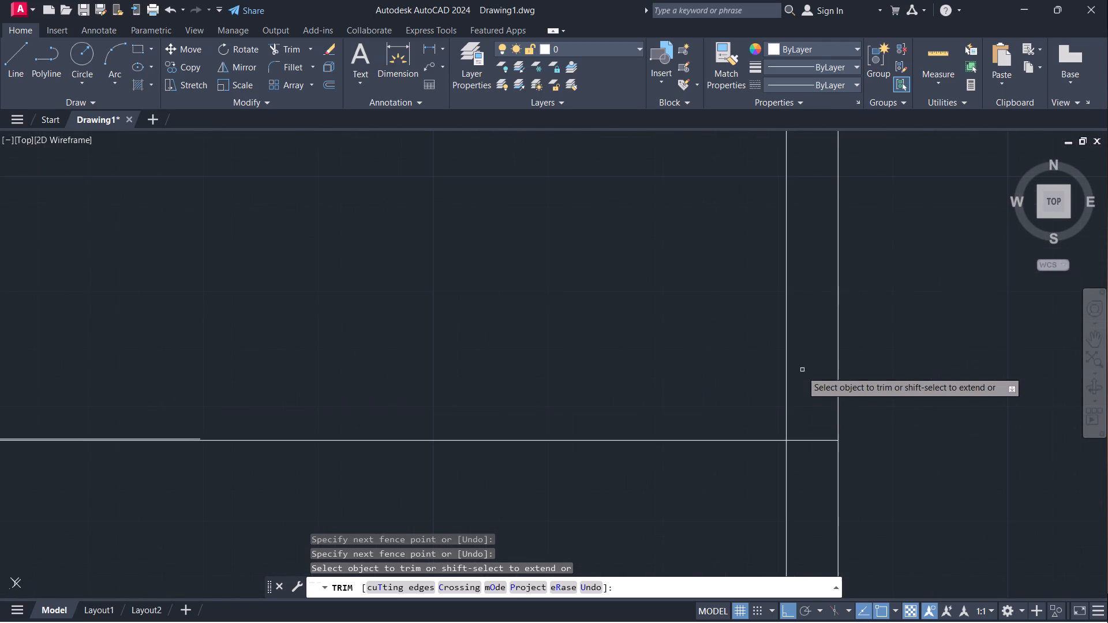
drag(805, 415, 809, 471)
scroll(816, 445, down, 2)
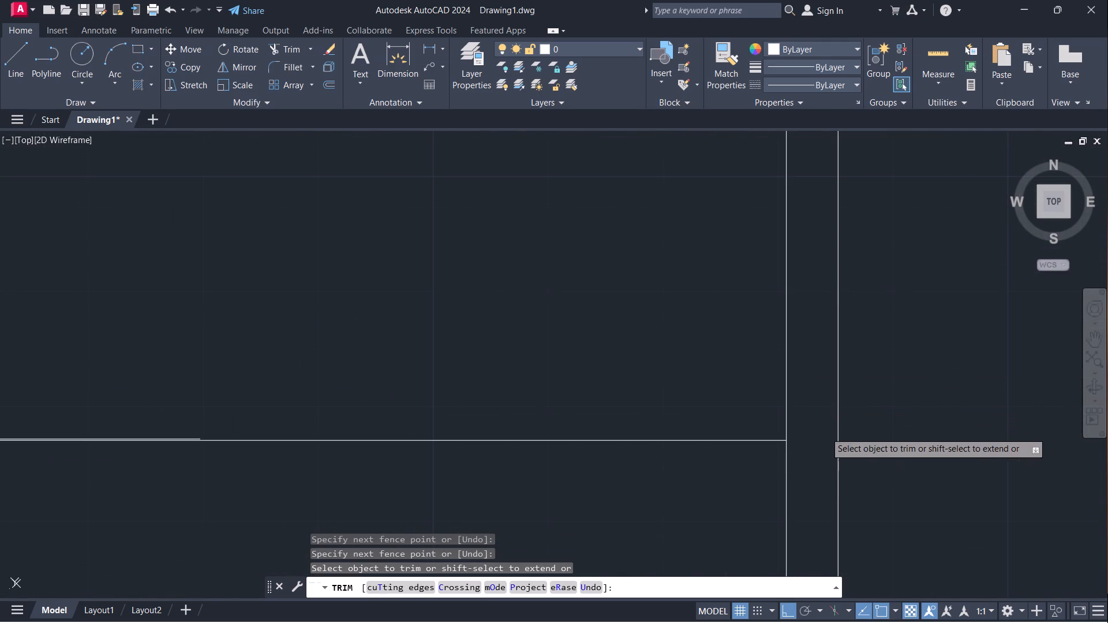
scroll(826, 431, down, 1)
scroll(885, 413, down, 3)
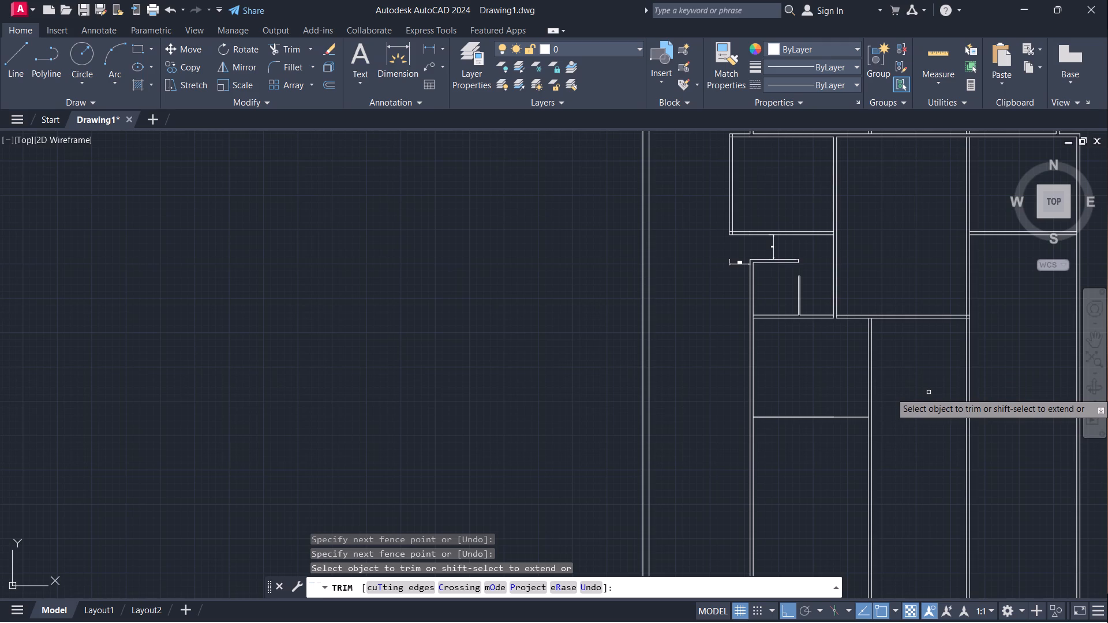
Trim away the vertical wall lines continuing below the large central room's lower right corner, including the leftover short horizontal piece.
drag(929, 392, 994, 380)
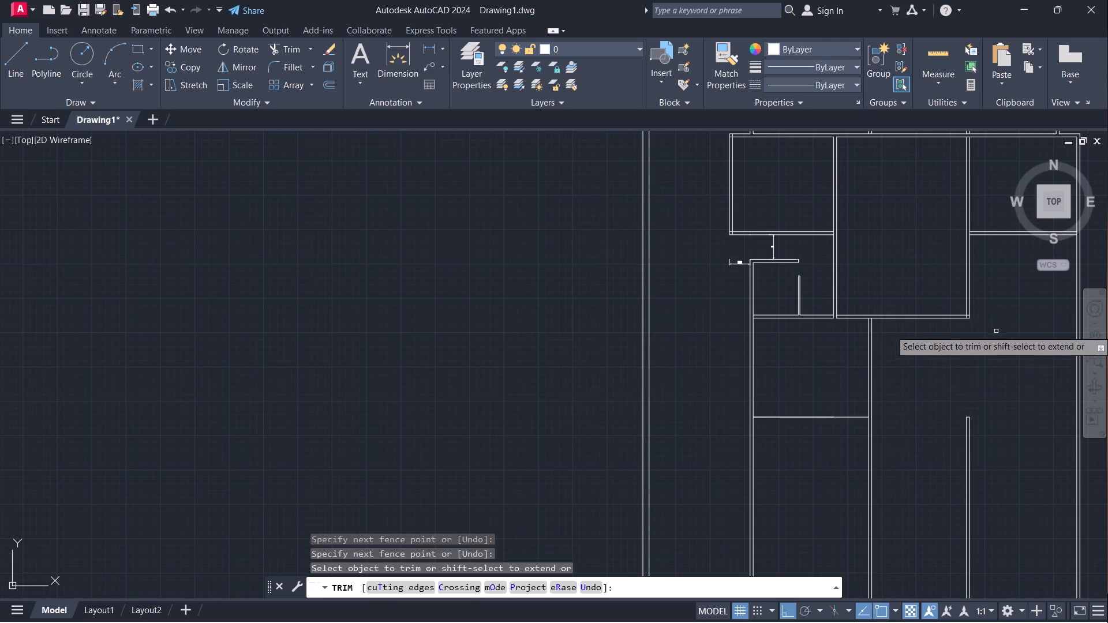
scroll(983, 319, up, 3)
scroll(927, 303, up, 3)
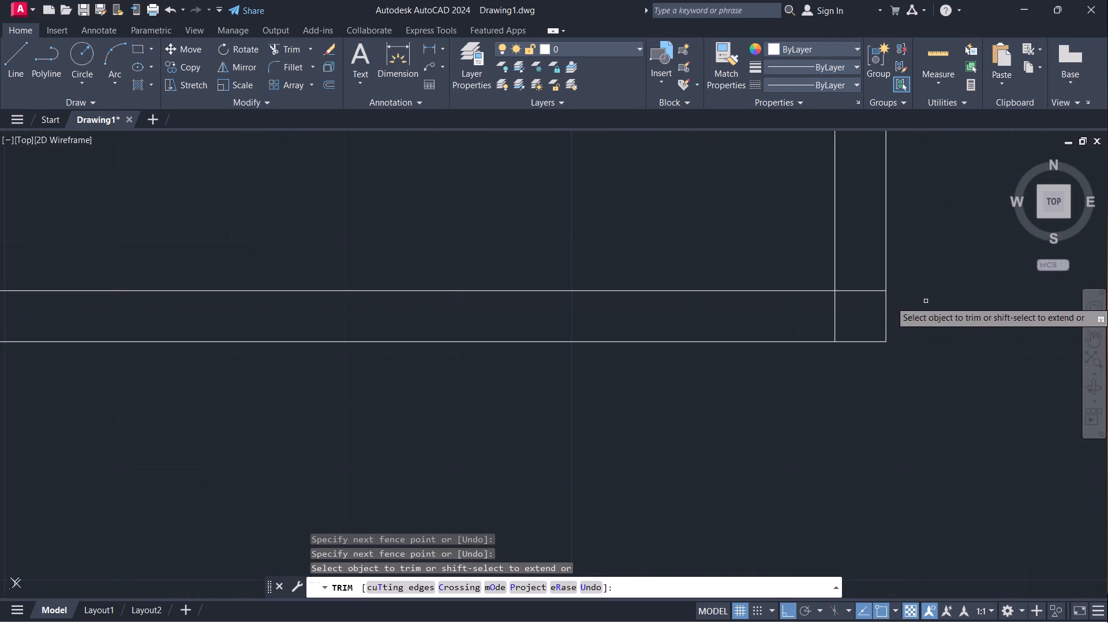
scroll(926, 301, down, 3)
scroll(901, 354, down, 2)
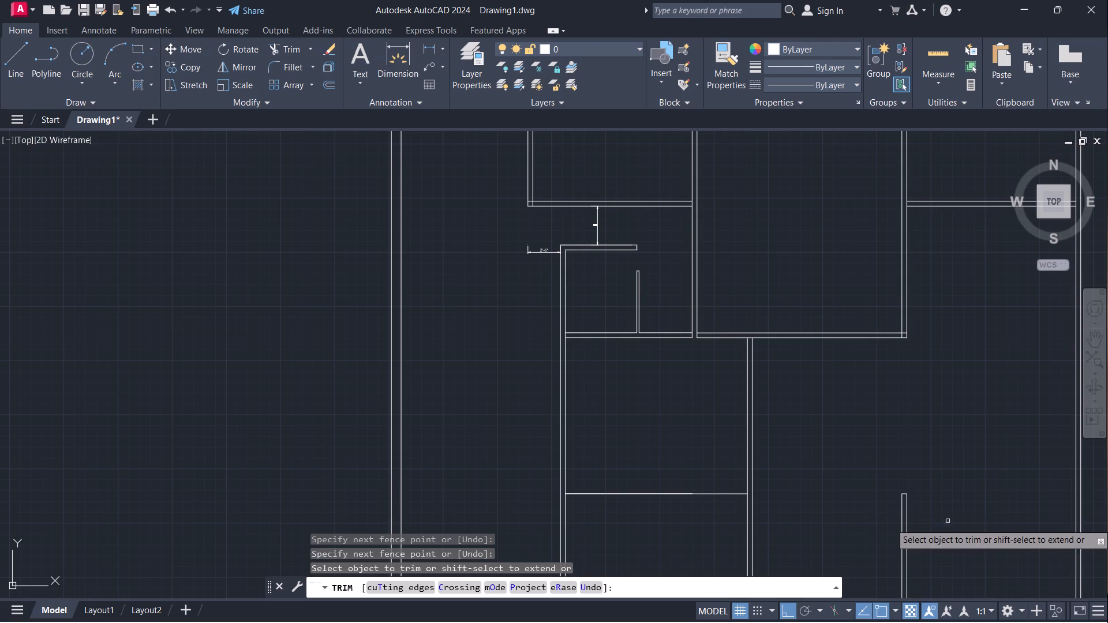
drag(957, 523, 860, 527)
drag(904, 480, 893, 518)
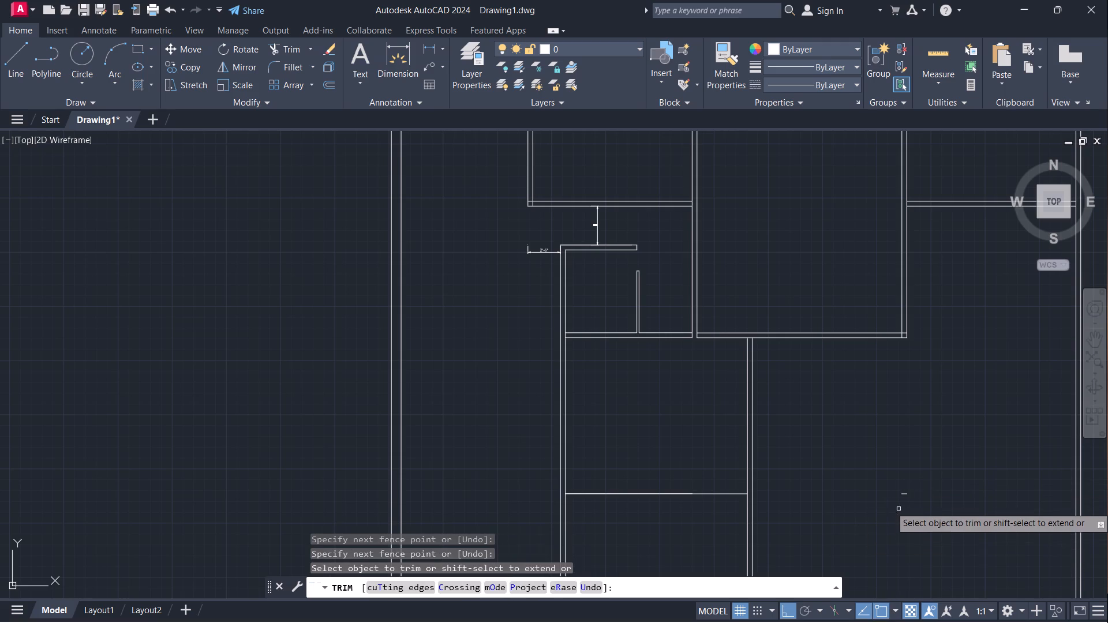
scroll(905, 498, down, 1)
drag(906, 494, 904, 516)
scroll(904, 502, down, 1)
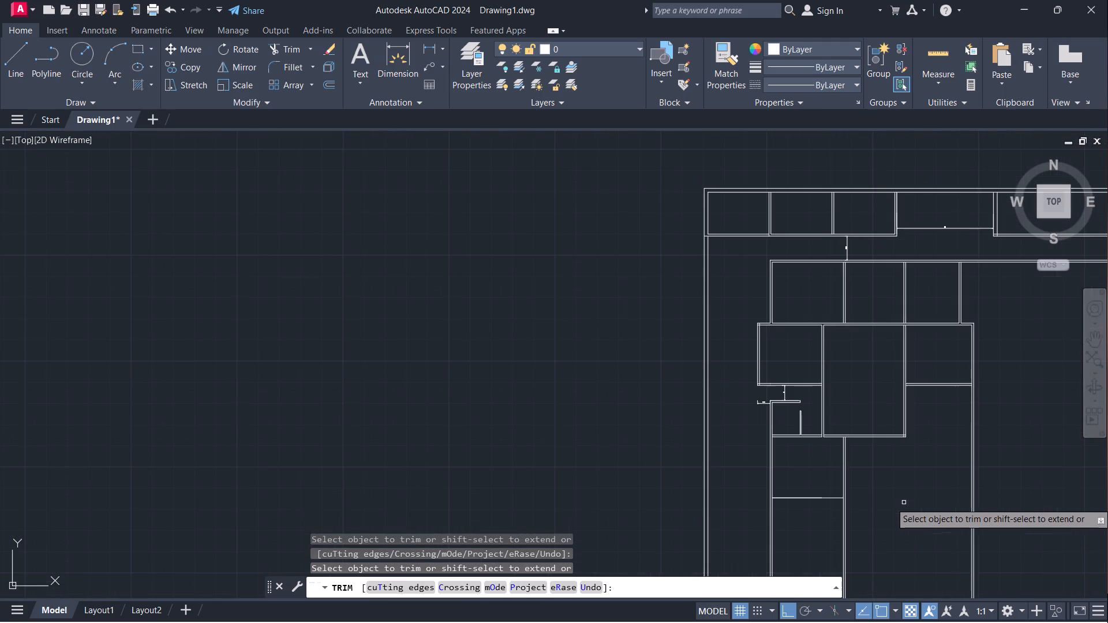
middle_drag(896, 526, 888, 422)
scroll(787, 393, up, 4)
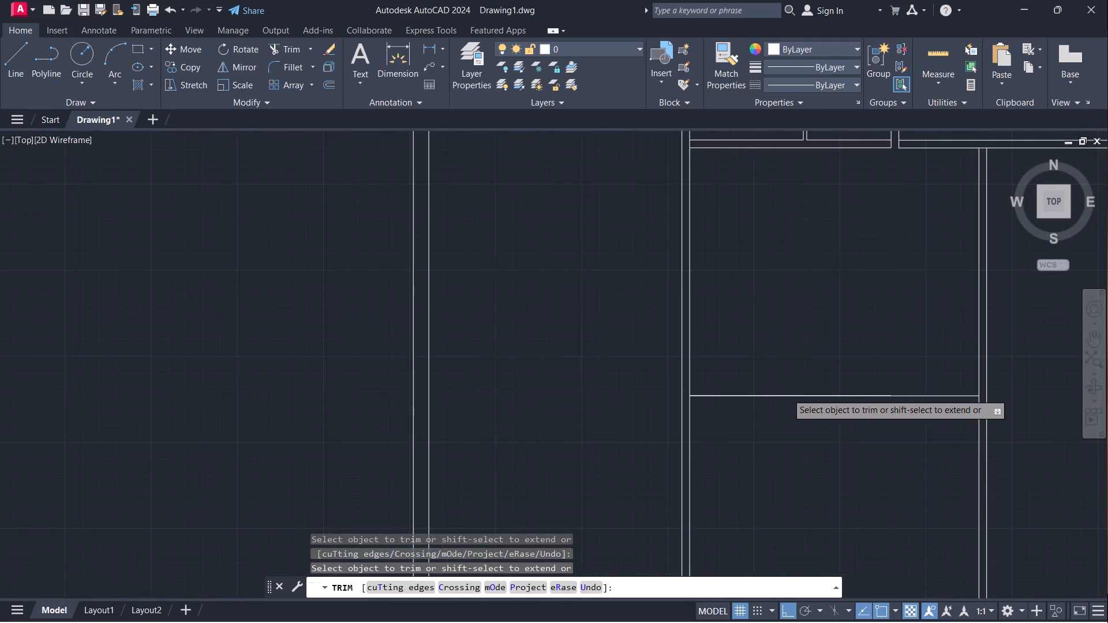
key(space)
Offset both segments of the horizontal line across the room below the small partitioned room 4.5" downward to form its lower wall.
scroll(794, 477, down, 3)
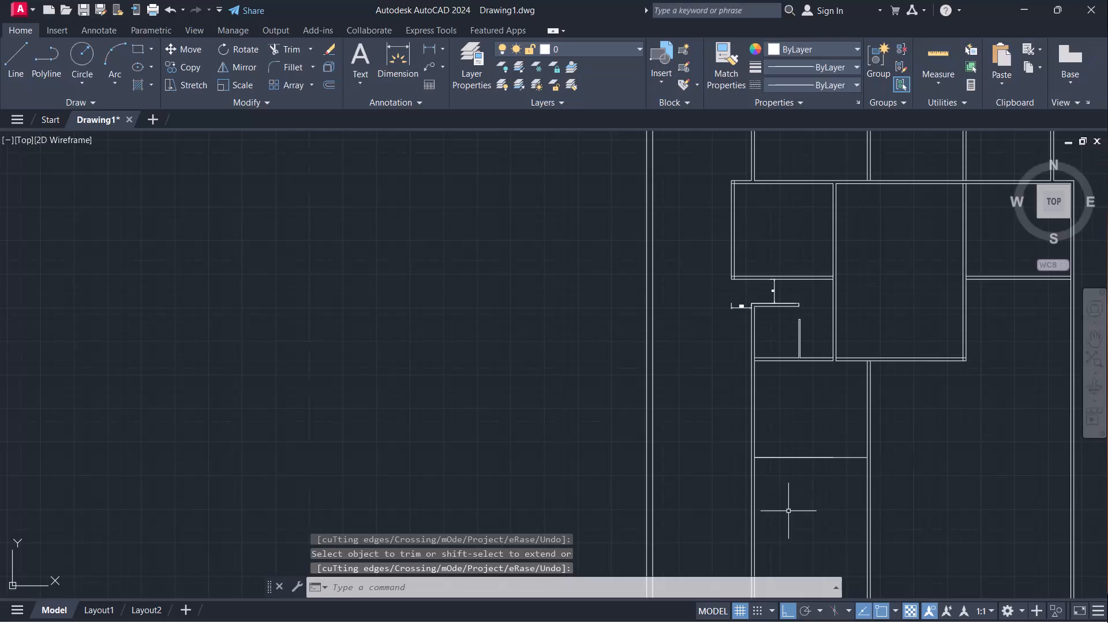
key(o)
key(Return)
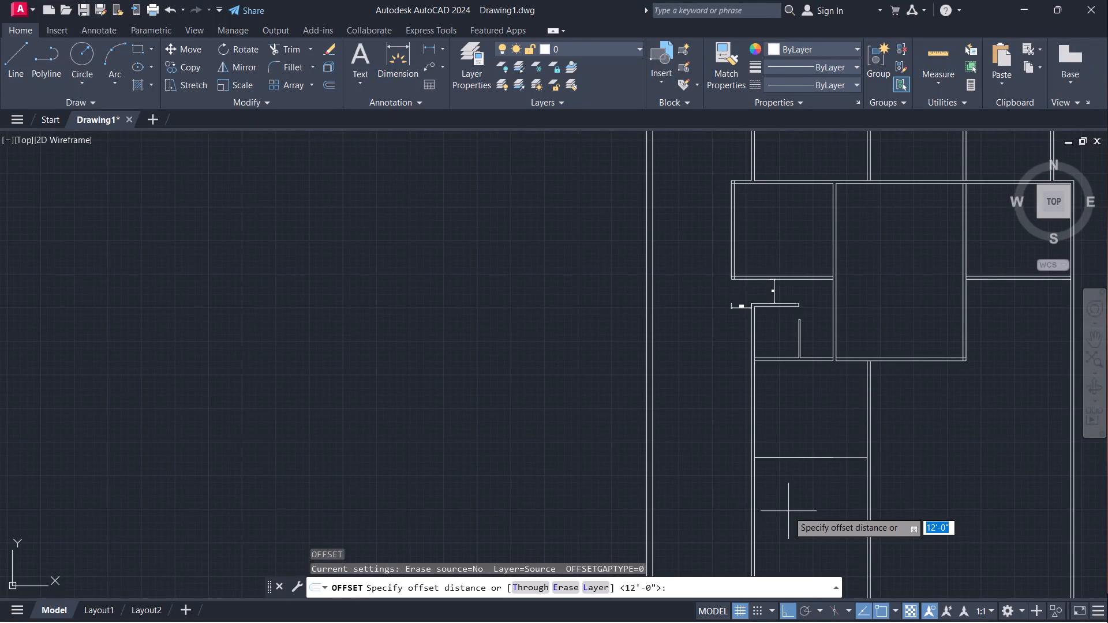
text(4.5")
key(Return)
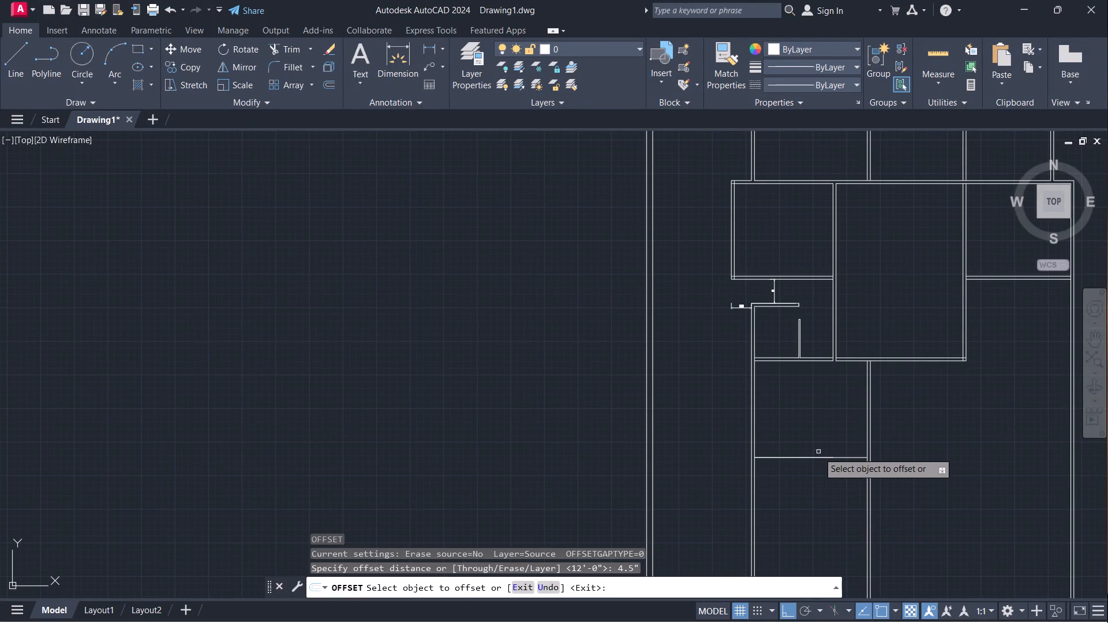
click(818, 455)
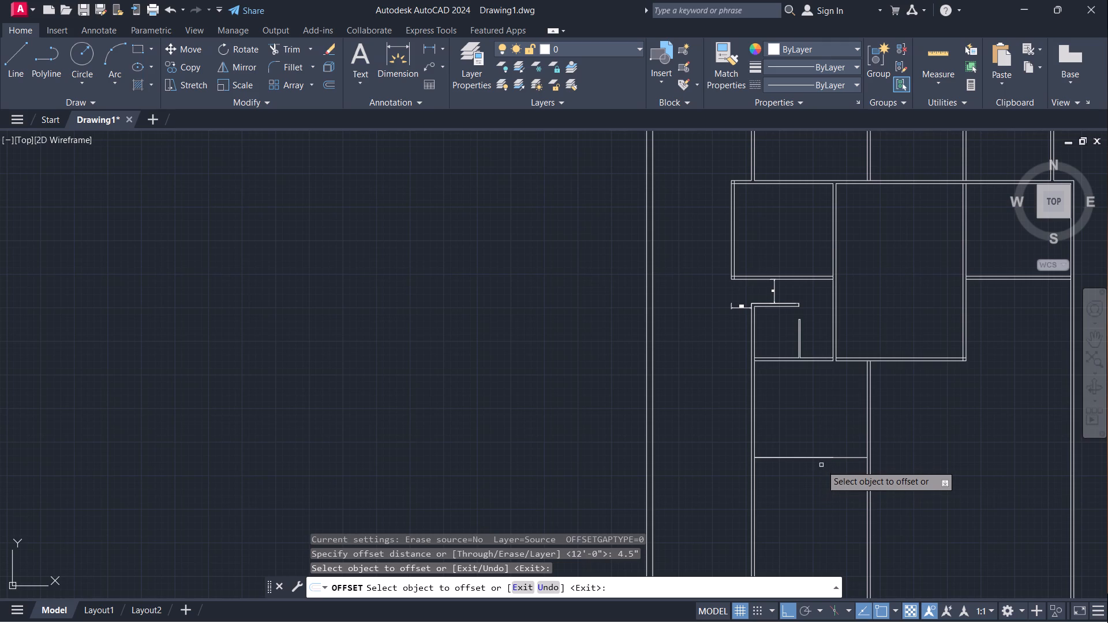
click(826, 458)
click(826, 478)
scroll(855, 448, up, 3)
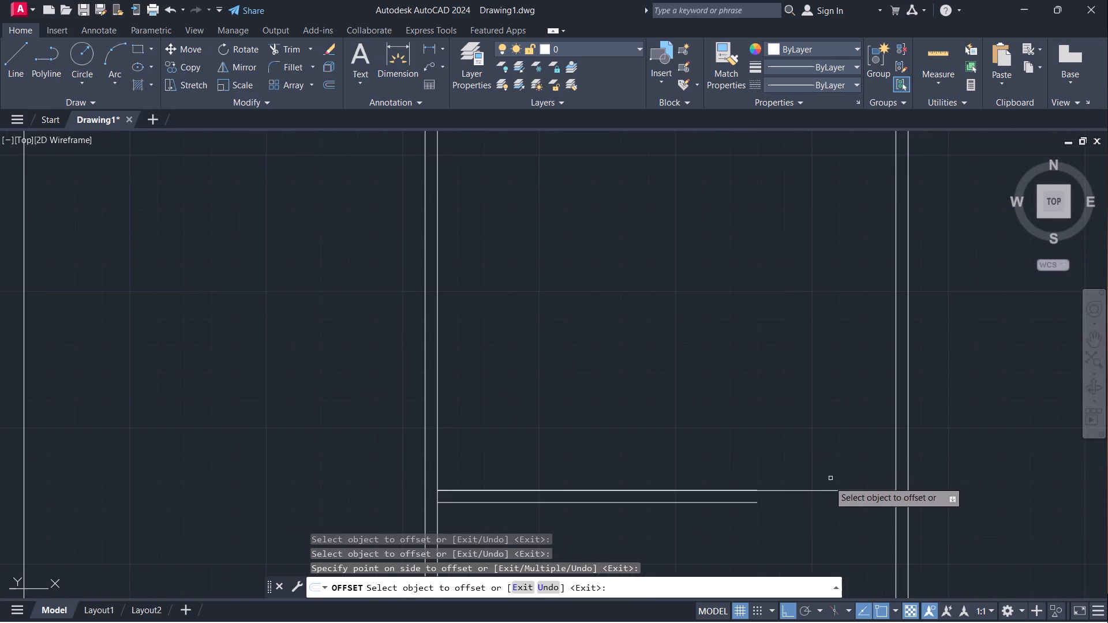
click(821, 492)
click(814, 509)
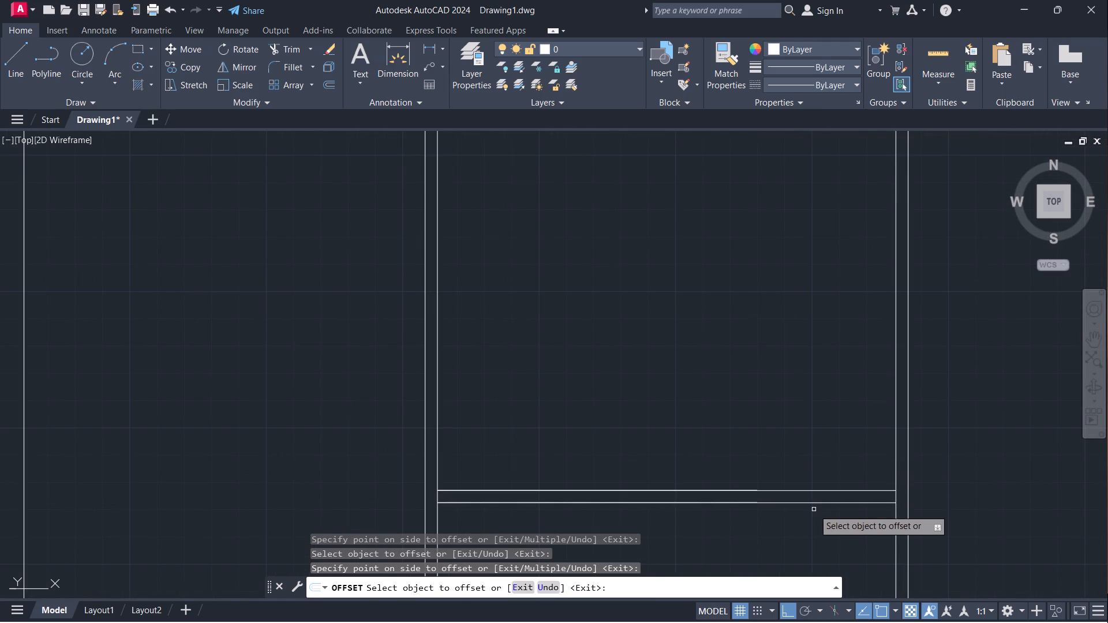
scroll(814, 509, down, 2)
key(space)
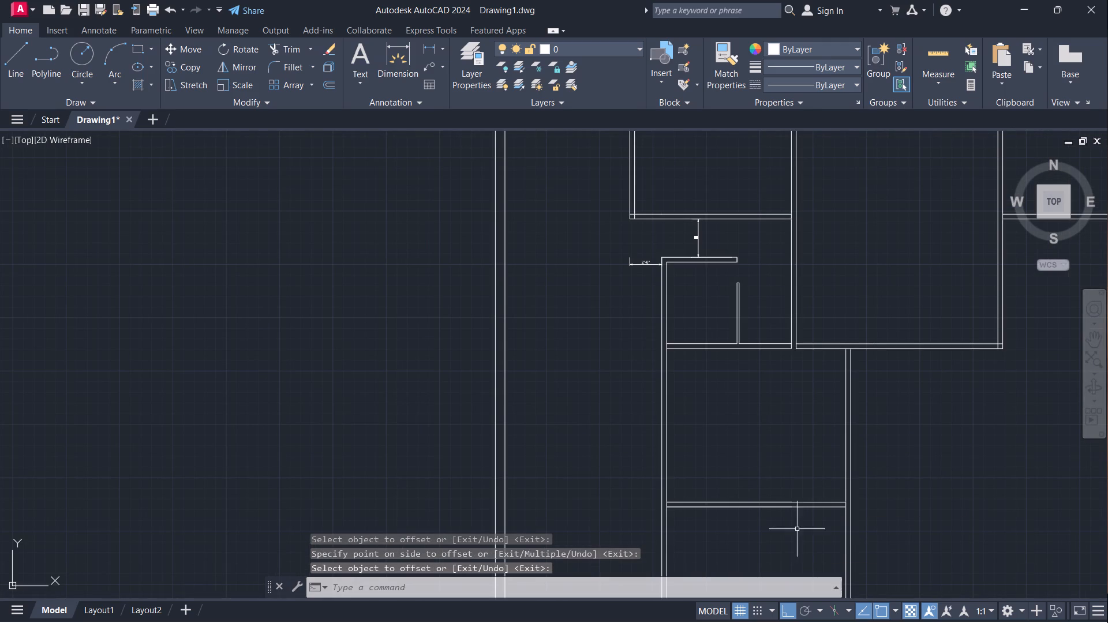
Offset the right face of the vertical wall below the large central room 12'9" to the right.
middle_drag(778, 532, 789, 513)
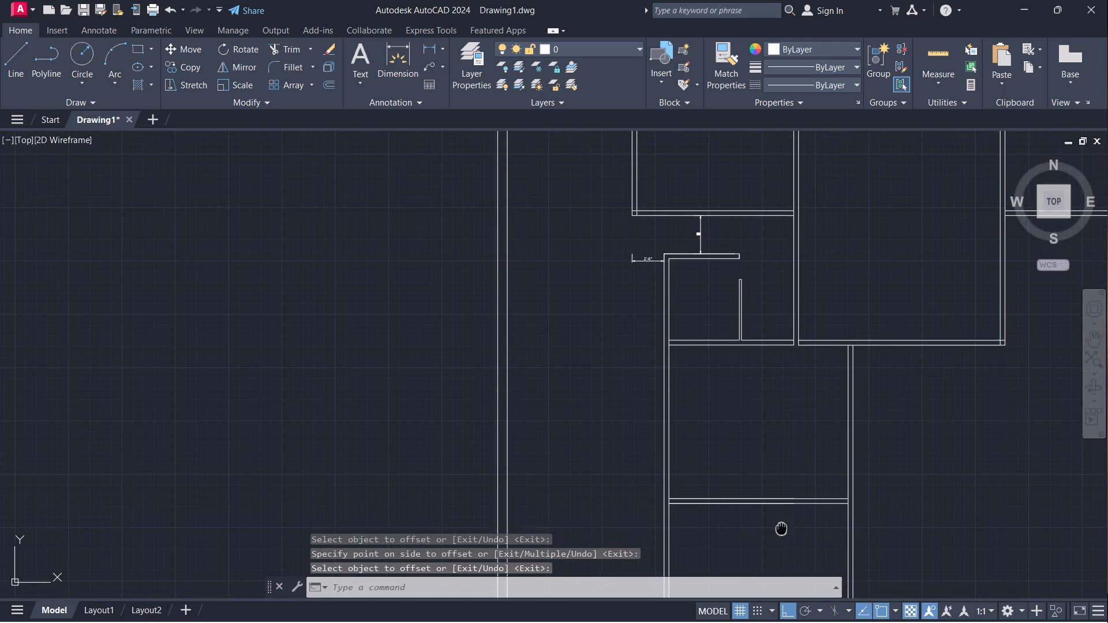
middle_drag(789, 513, 808, 474)
scroll(1015, 436, down, 1)
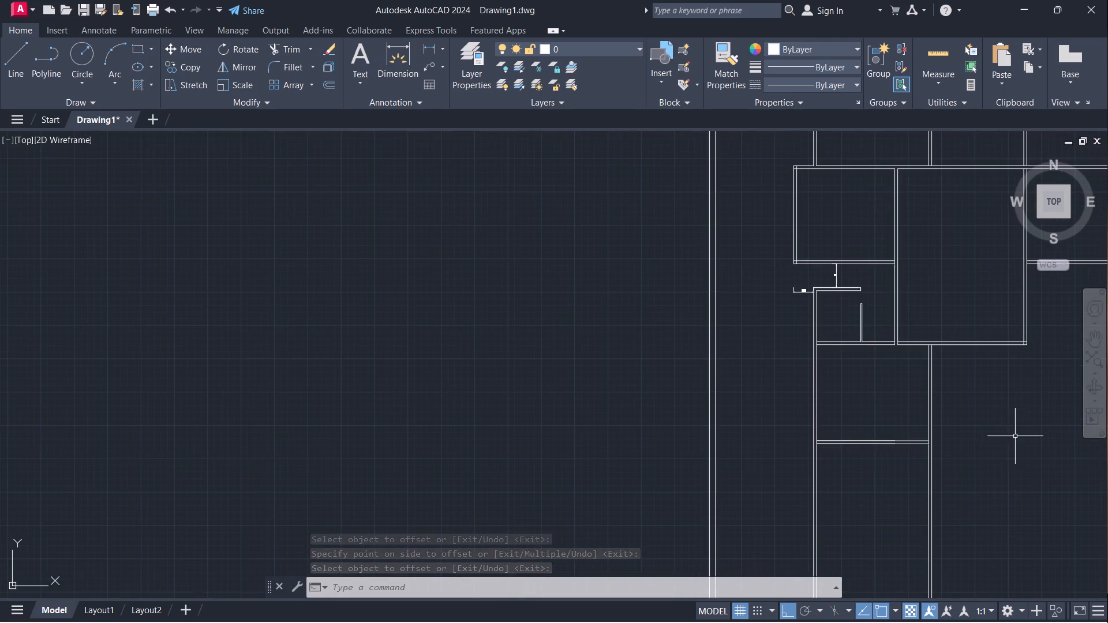
middle_drag(993, 494, 756, 478)
scroll(774, 436, down, 1)
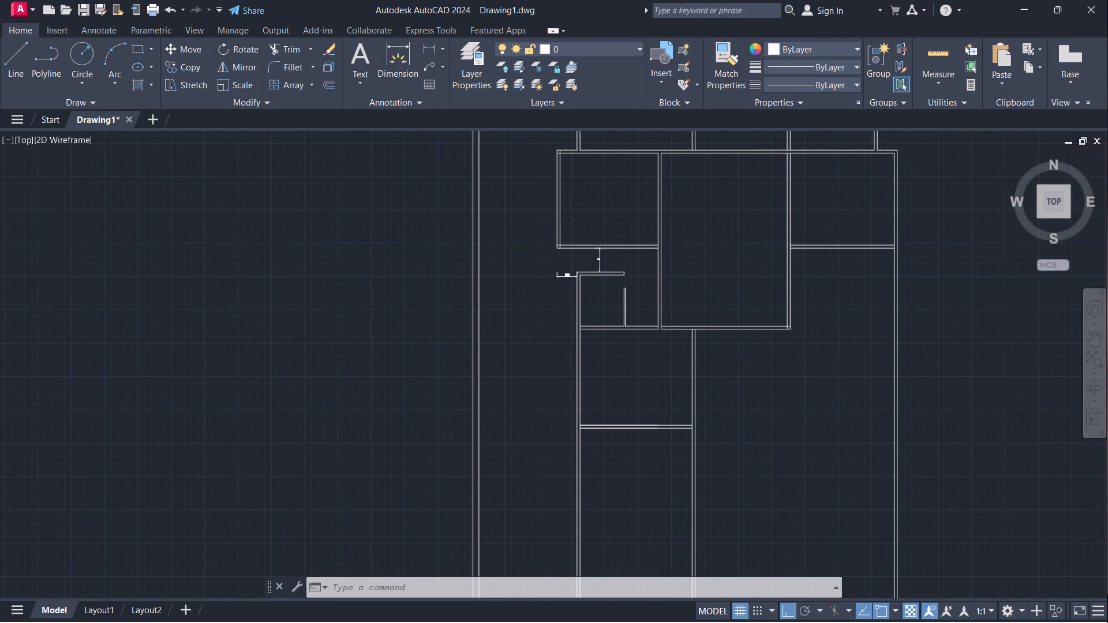
scroll(789, 446, down, 1)
middle_drag(758, 459, 735, 439)
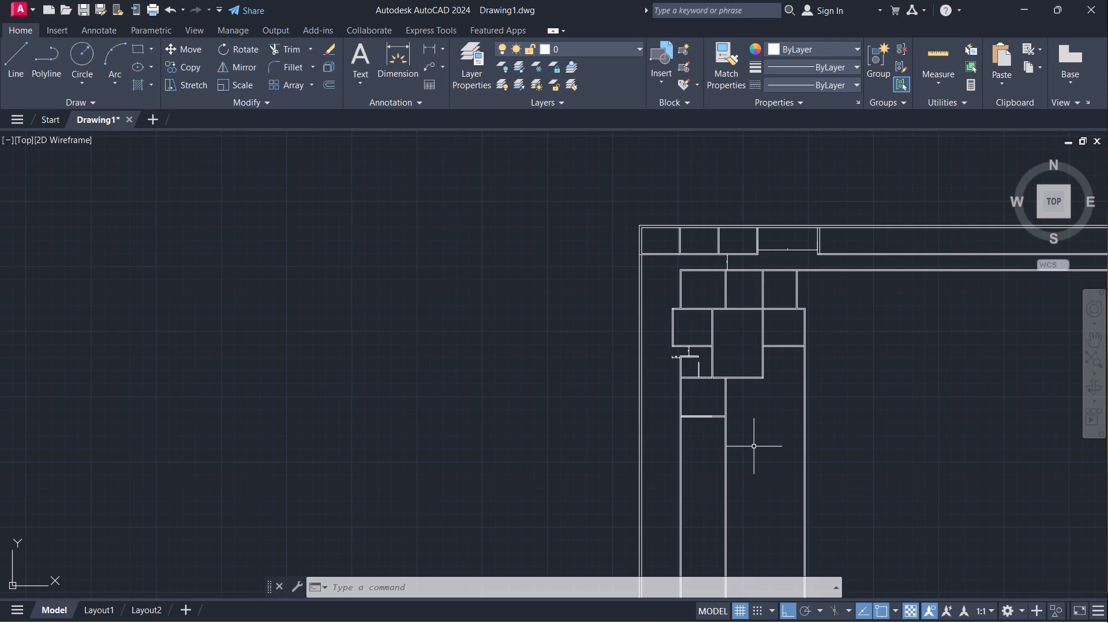
scroll(772, 419, up, 2)
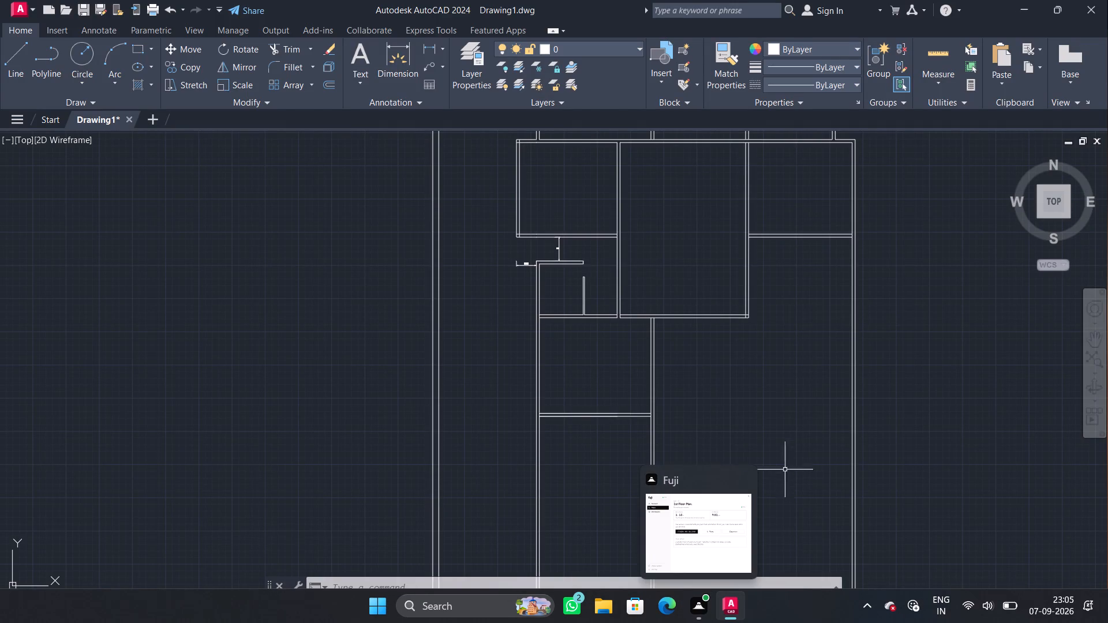
middle_drag(731, 417, 710, 419)
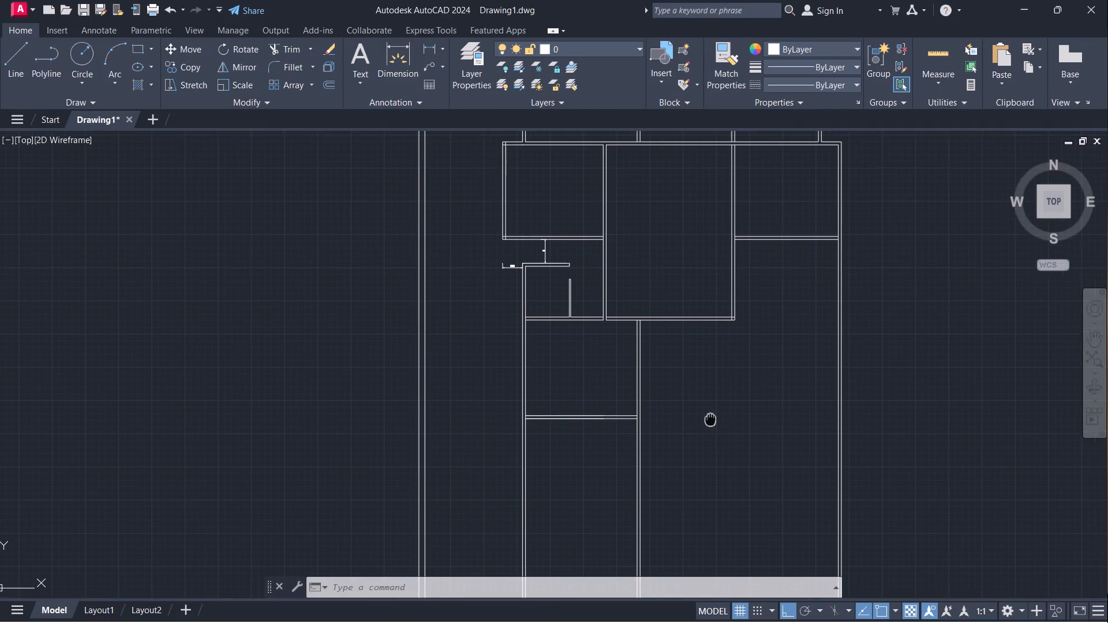
middle_drag(710, 419, 673, 427)
key(o)
key(Return)
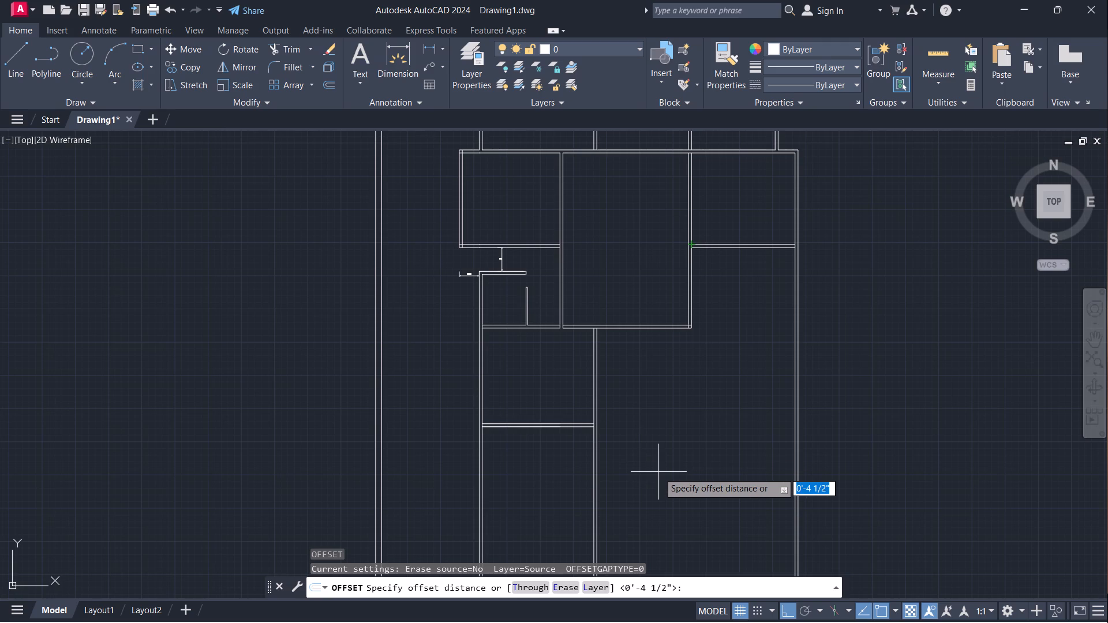
text(12')
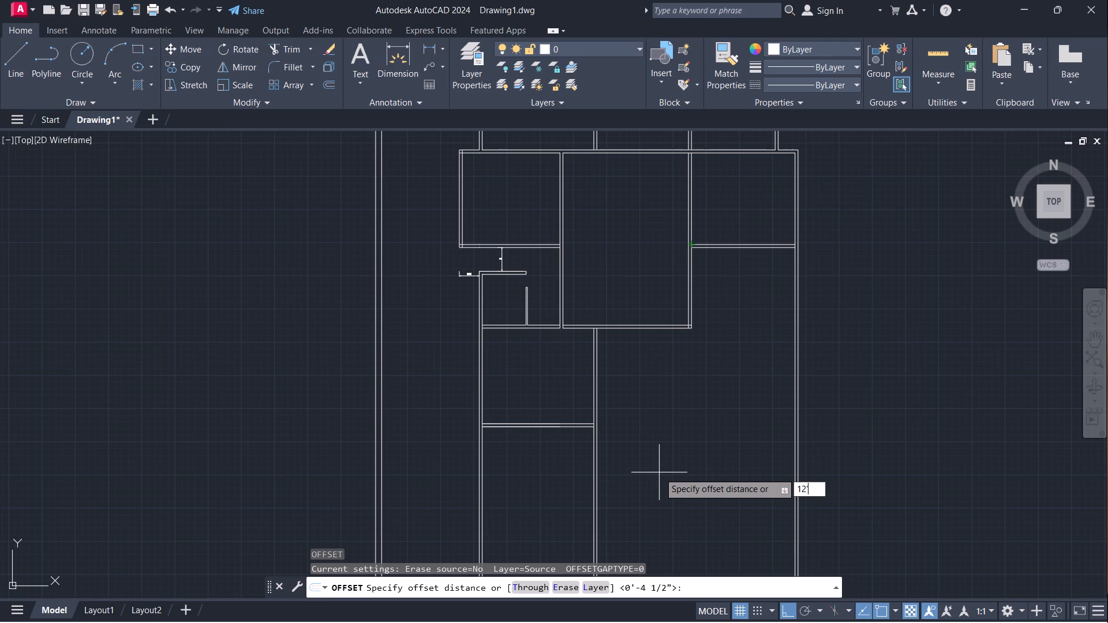
text(9")
key(Return)
scroll(551, 365, up, 3)
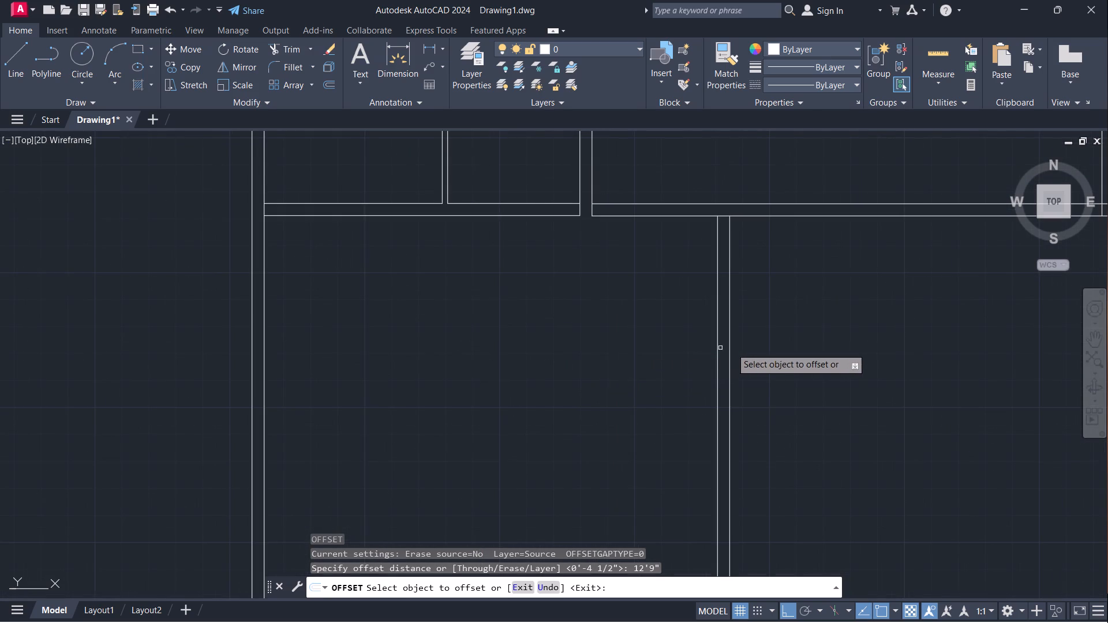
click(731, 354)
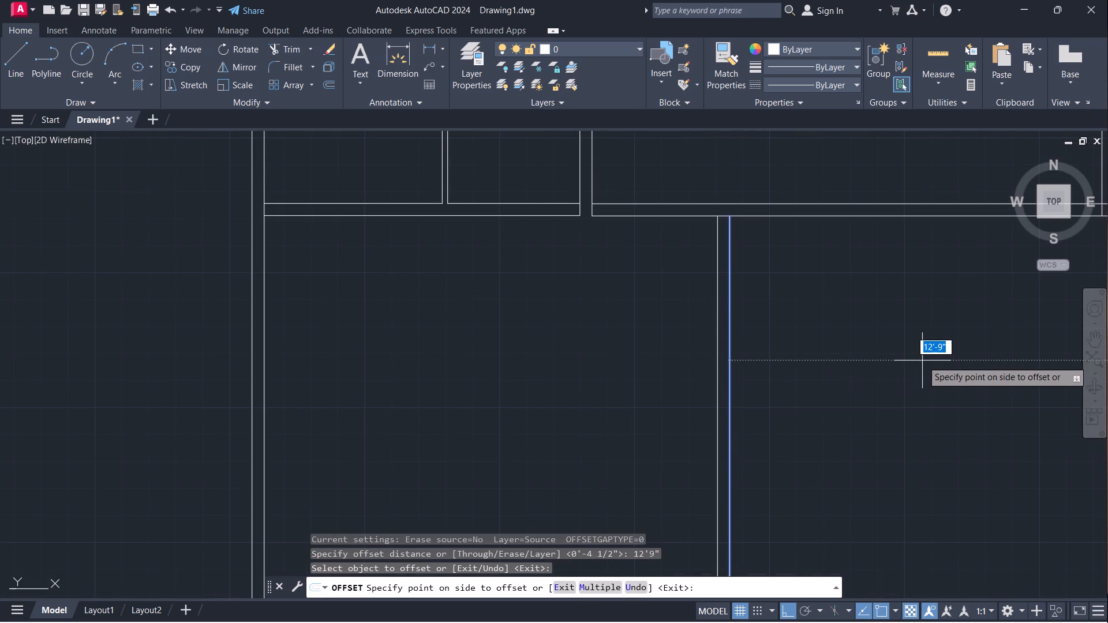
scroll(922, 361, down, 2)
click(922, 361)
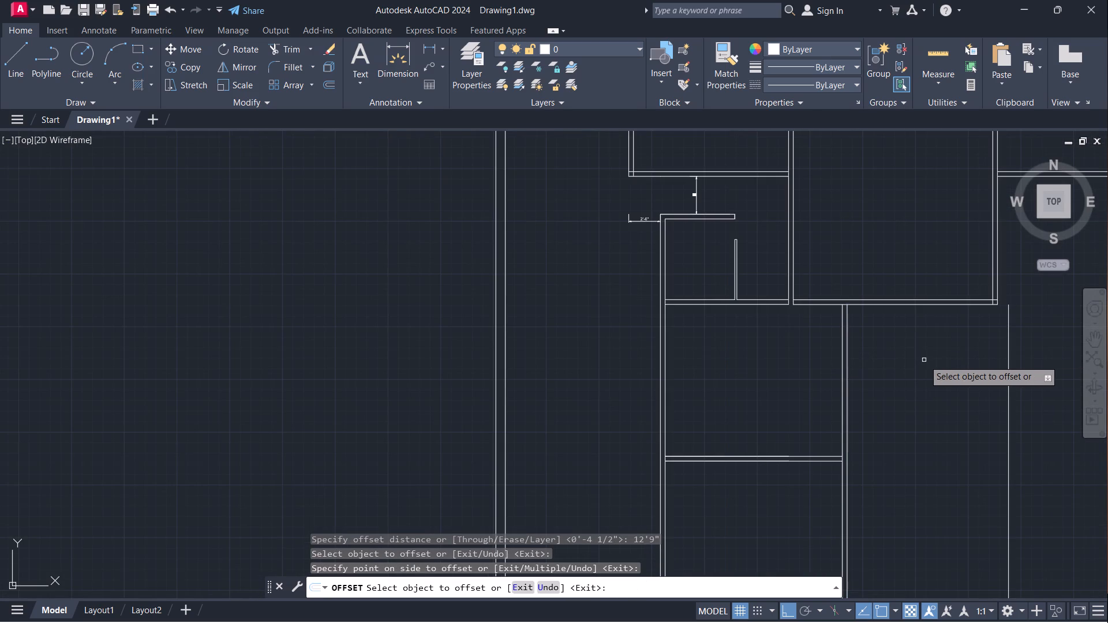
scroll(924, 360, down, 1)
middle_drag(919, 432, 834, 425)
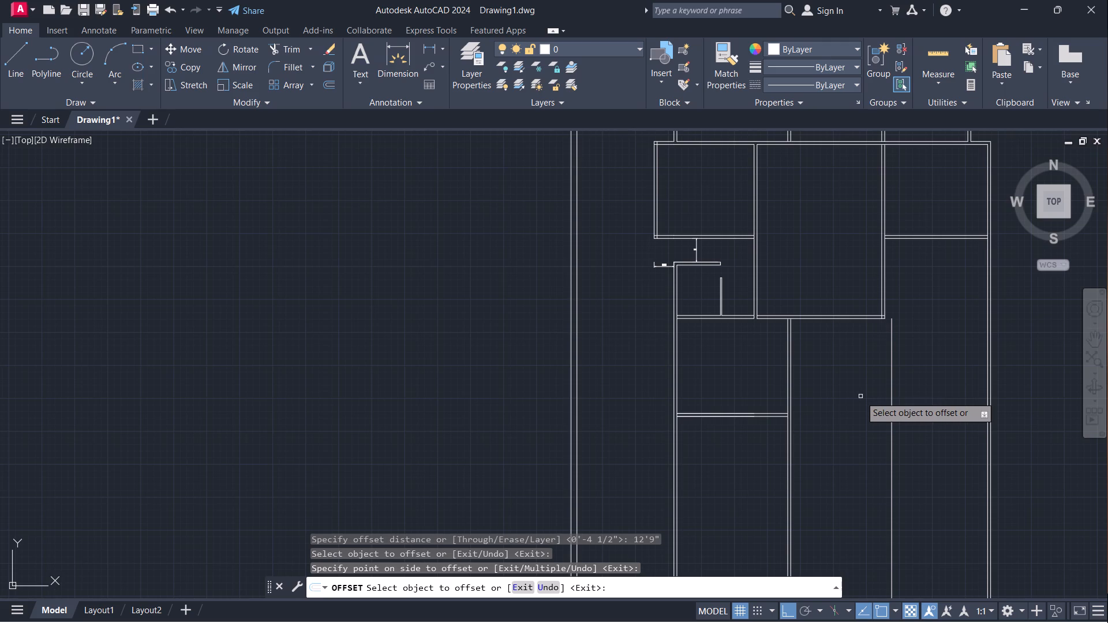
middle_drag(861, 397, 815, 369)
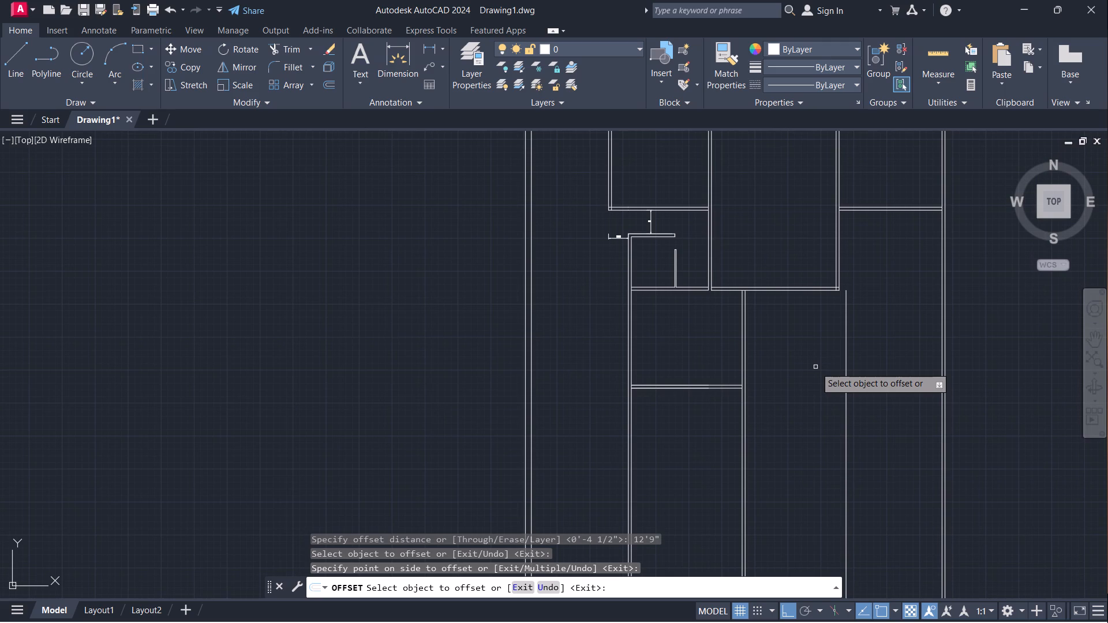
key(space)
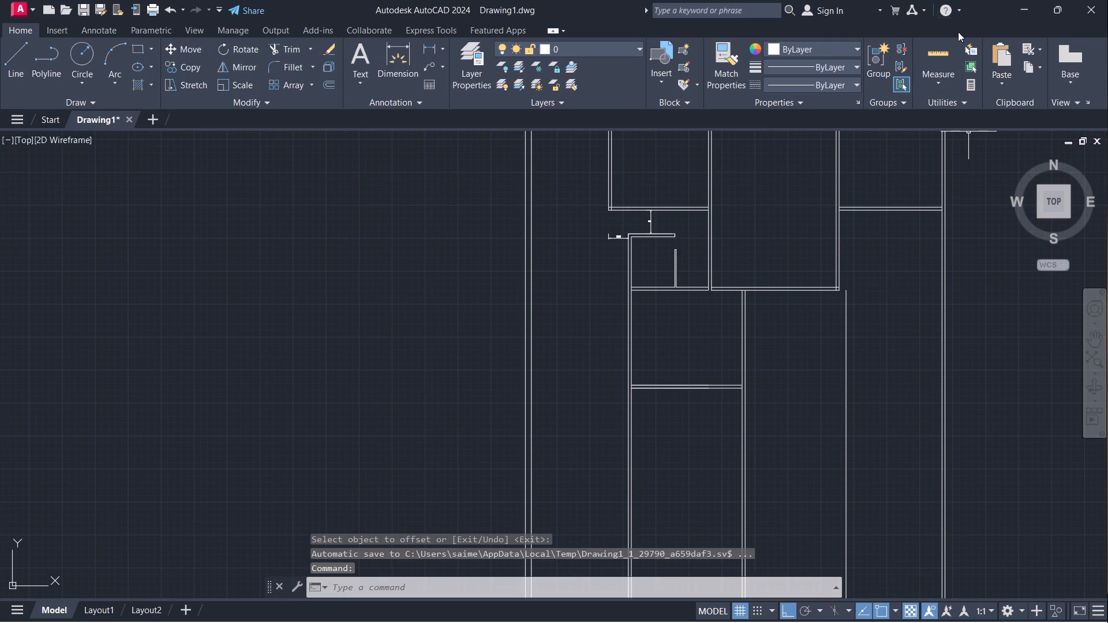
Quick-measure the room widths and wall spacing around the rooms below the large central room.
click(949, 48)
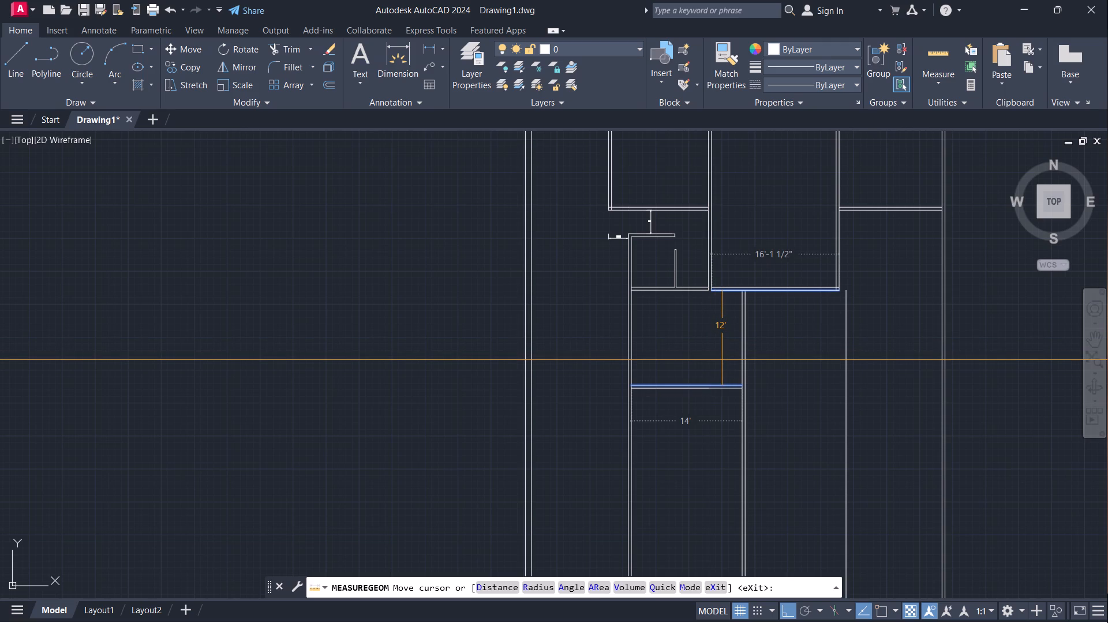
scroll(721, 360, up, 3)
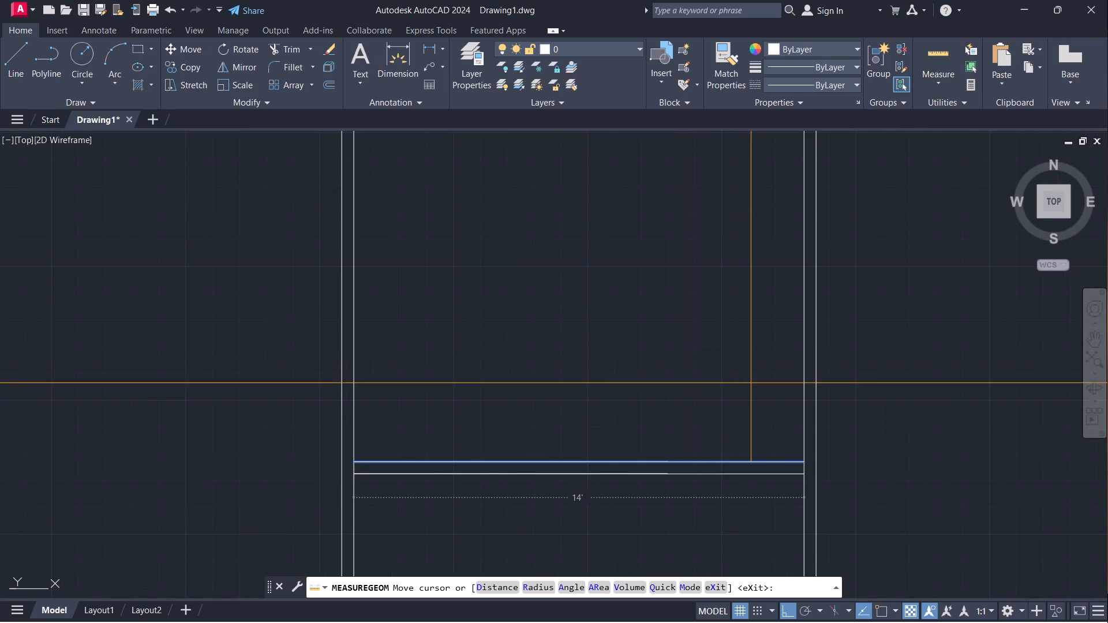
scroll(775, 400, down, 3)
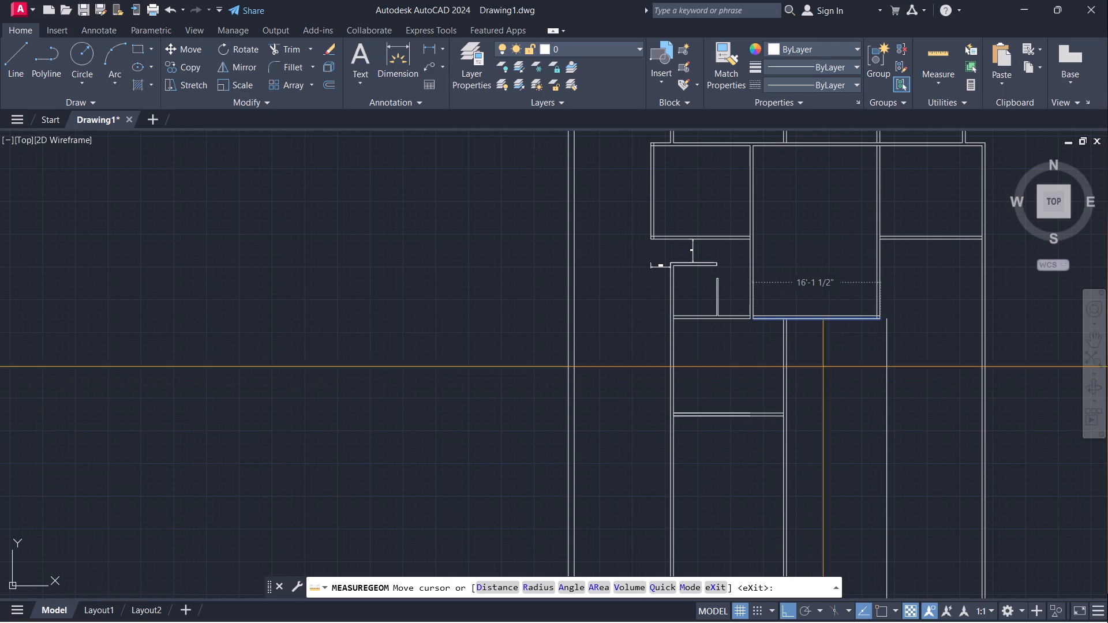
key(space)
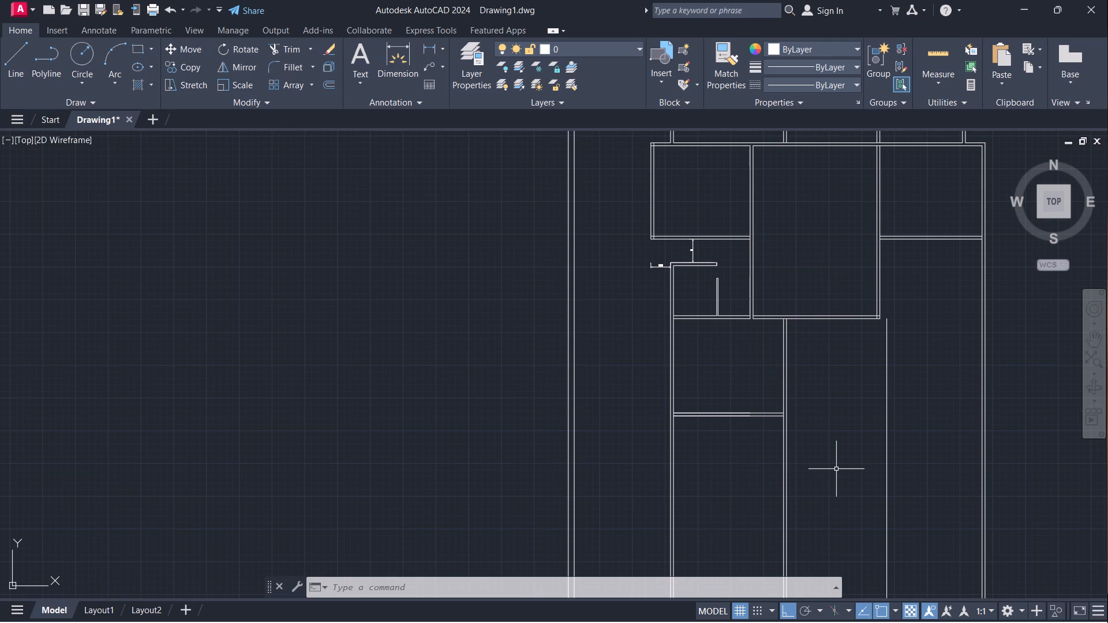
Offset the new vertical line 4.5" to the right to form the wall's second face.
key(o)
key(Return)
text(4.5")
key(Return)
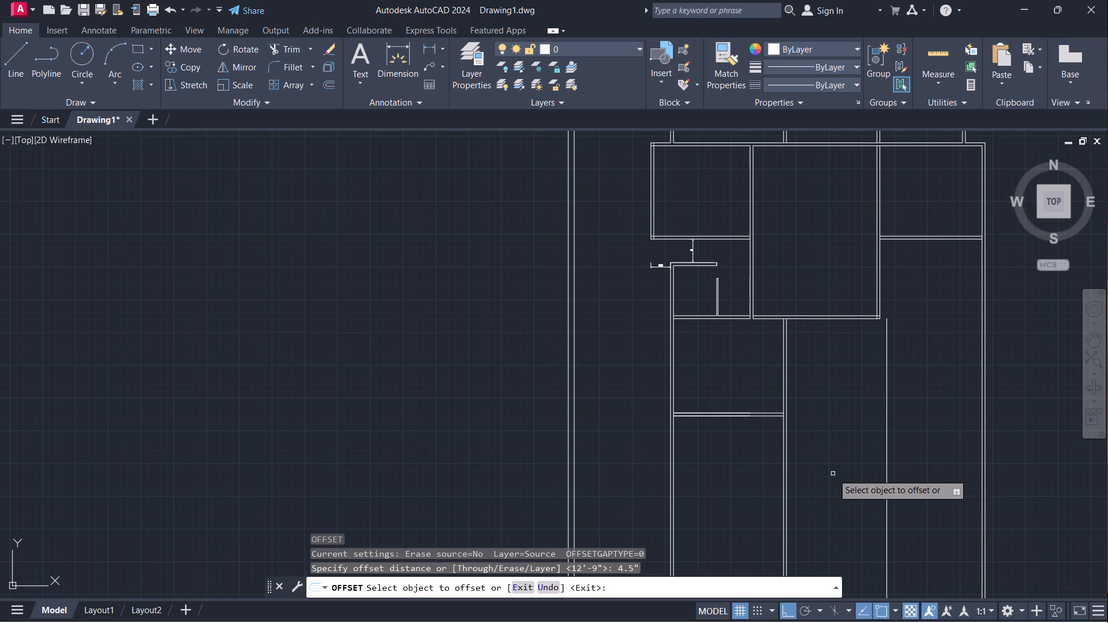
click(885, 403)
click(905, 406)
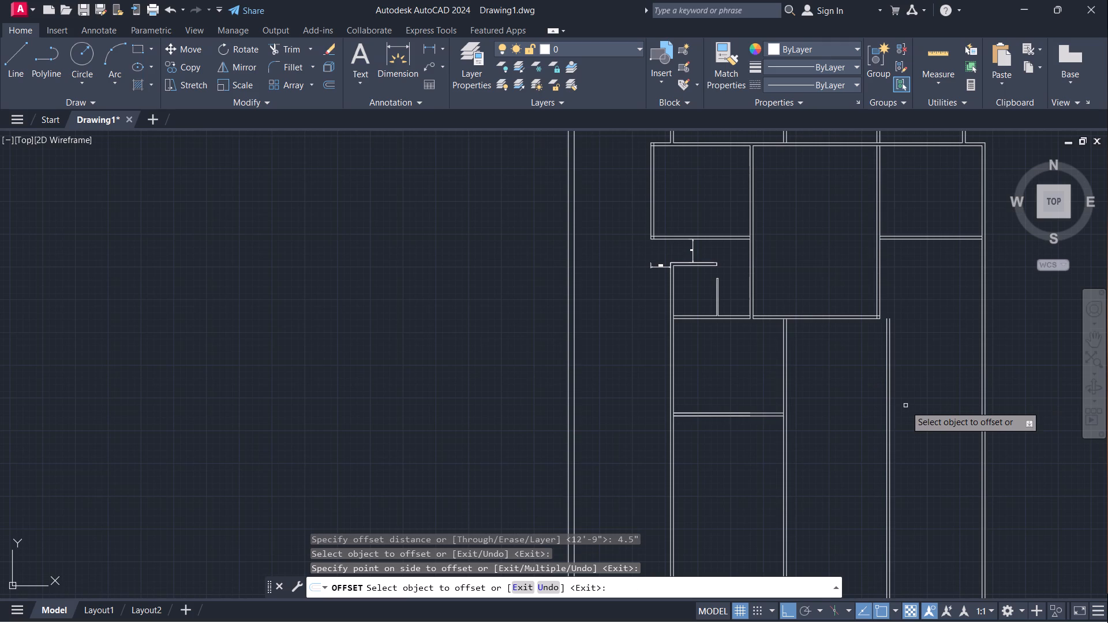
key(space)
key(space)
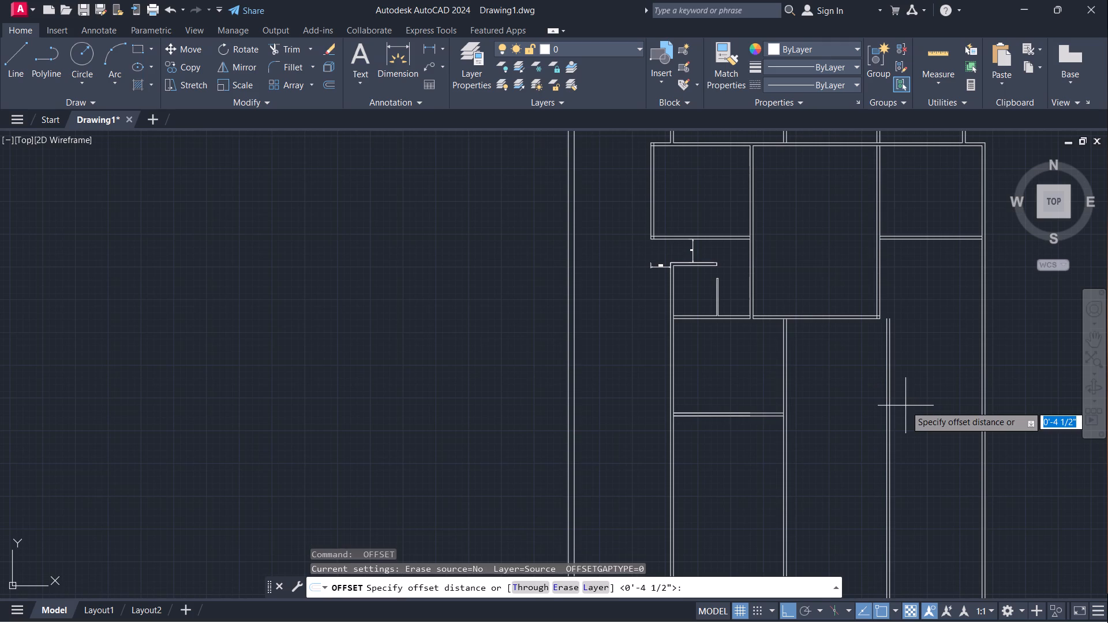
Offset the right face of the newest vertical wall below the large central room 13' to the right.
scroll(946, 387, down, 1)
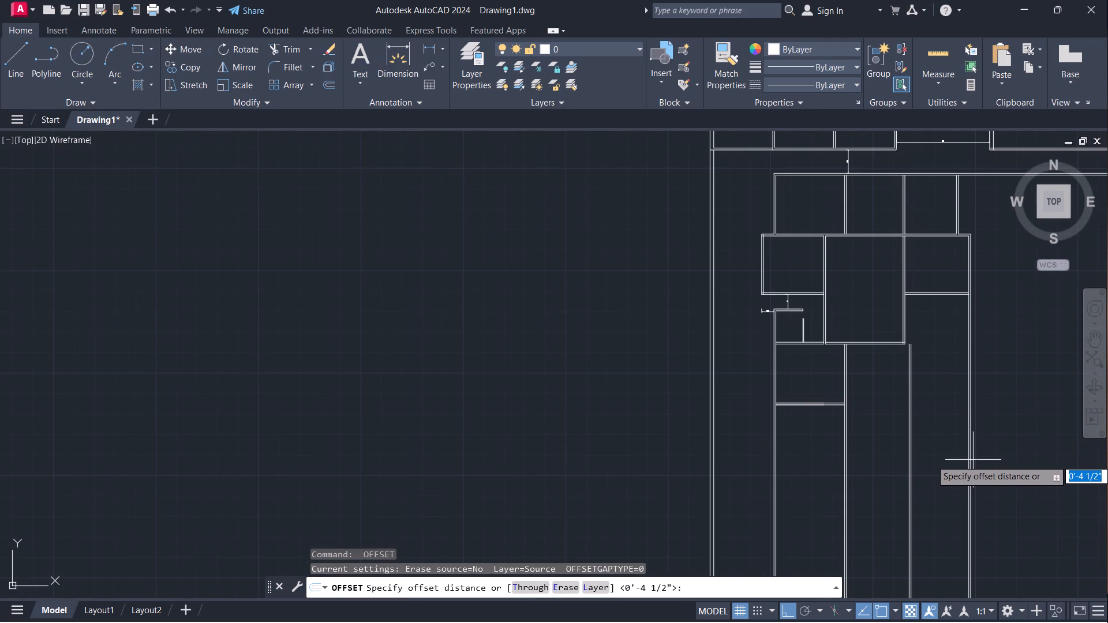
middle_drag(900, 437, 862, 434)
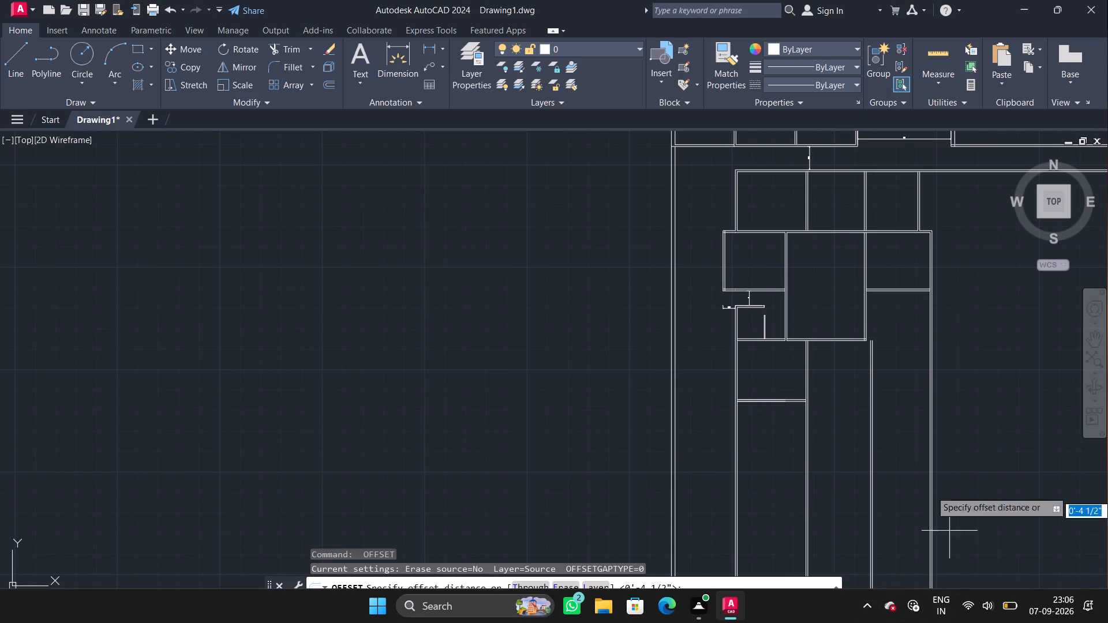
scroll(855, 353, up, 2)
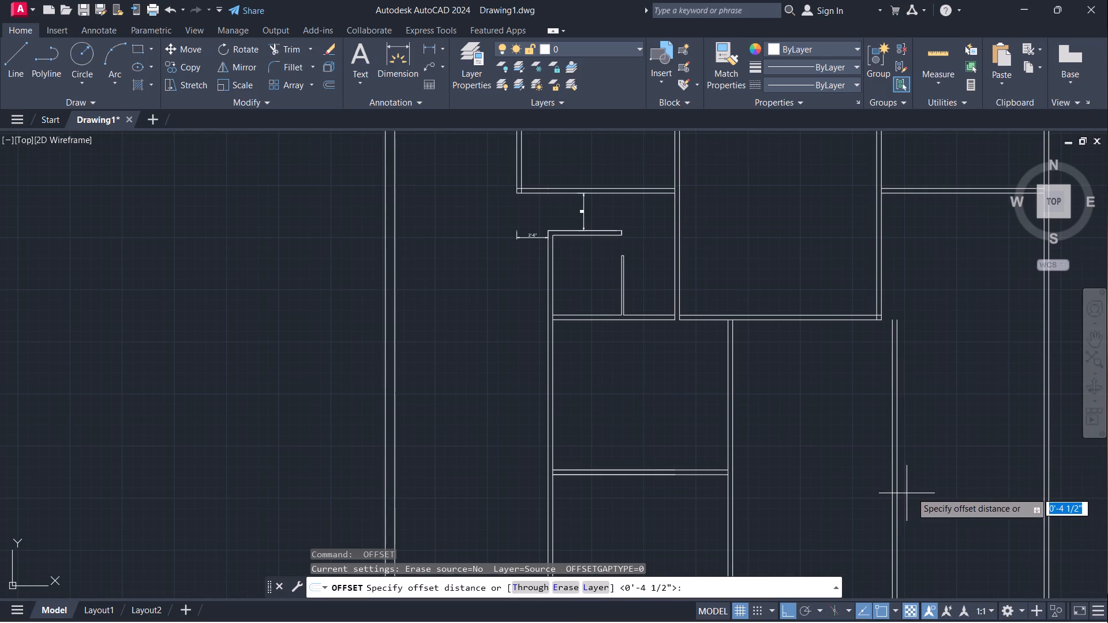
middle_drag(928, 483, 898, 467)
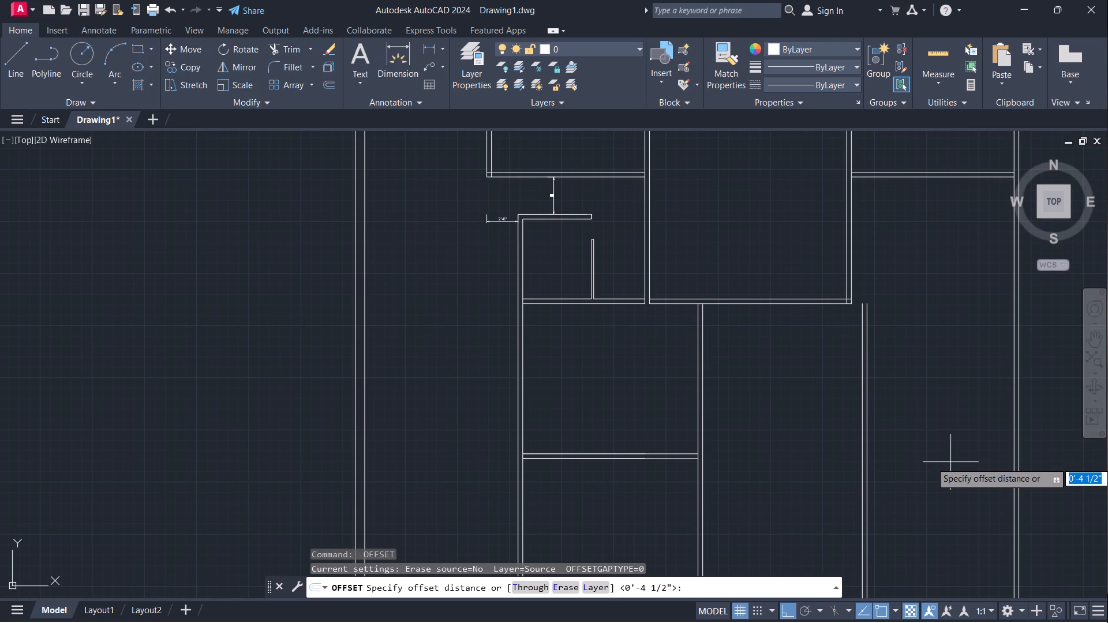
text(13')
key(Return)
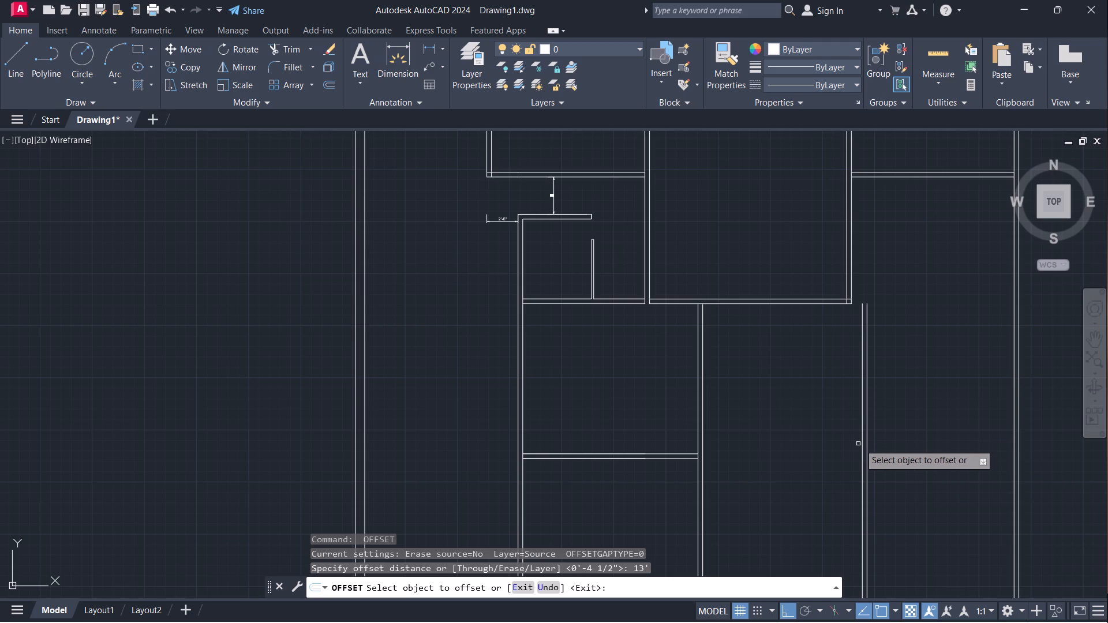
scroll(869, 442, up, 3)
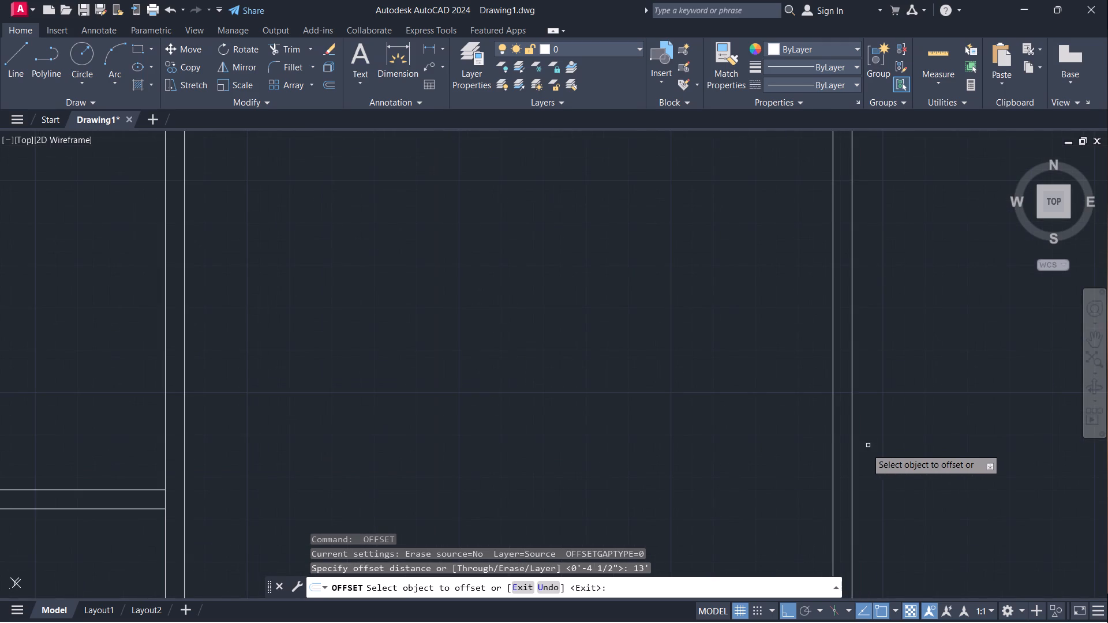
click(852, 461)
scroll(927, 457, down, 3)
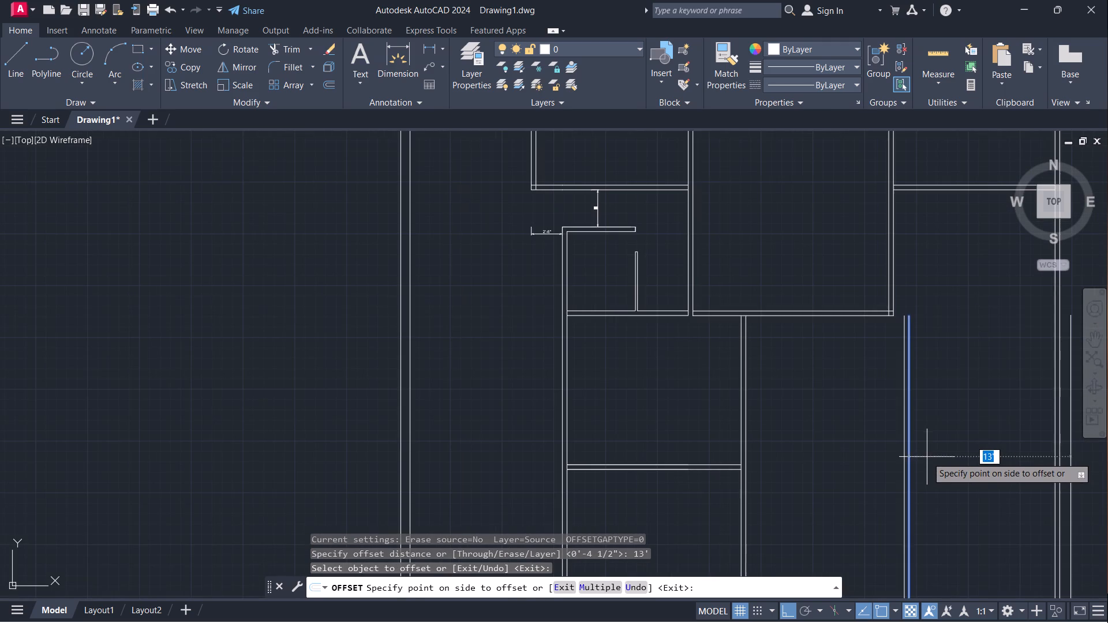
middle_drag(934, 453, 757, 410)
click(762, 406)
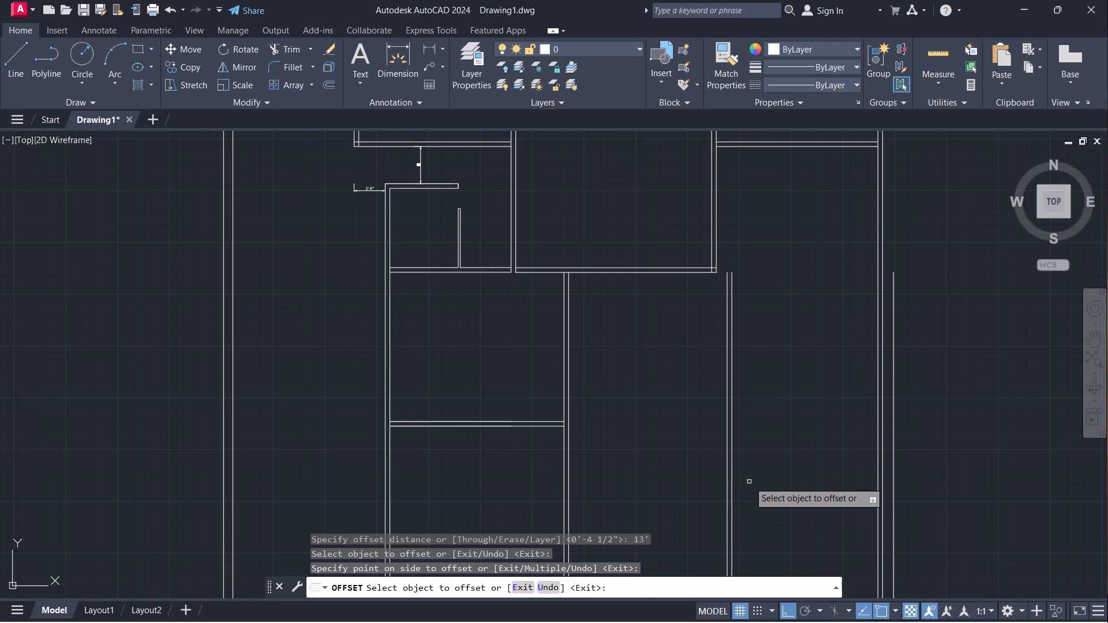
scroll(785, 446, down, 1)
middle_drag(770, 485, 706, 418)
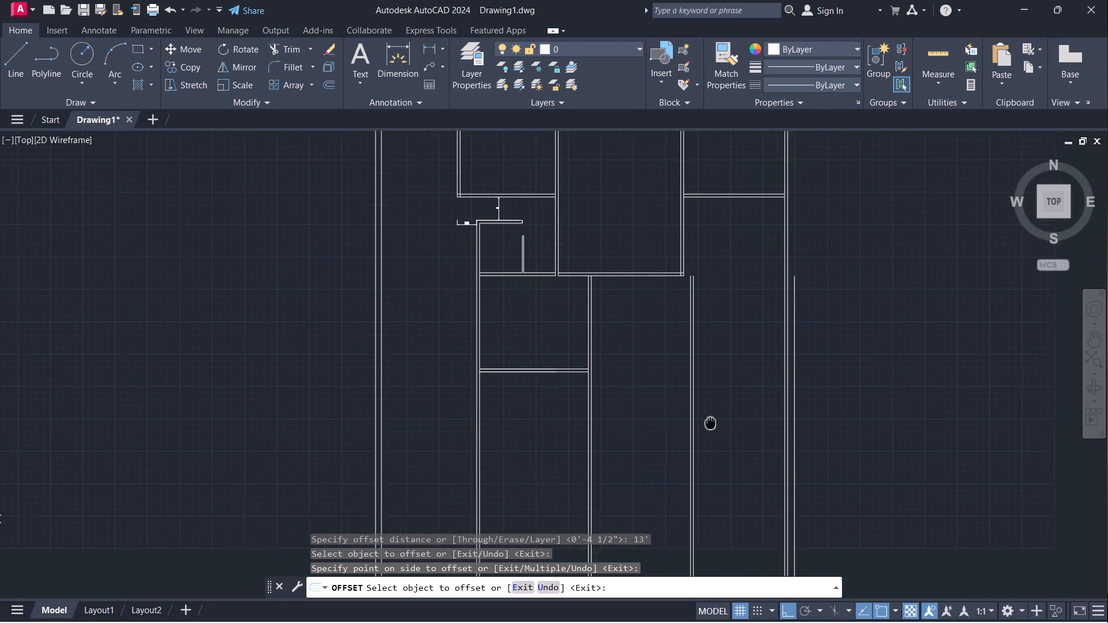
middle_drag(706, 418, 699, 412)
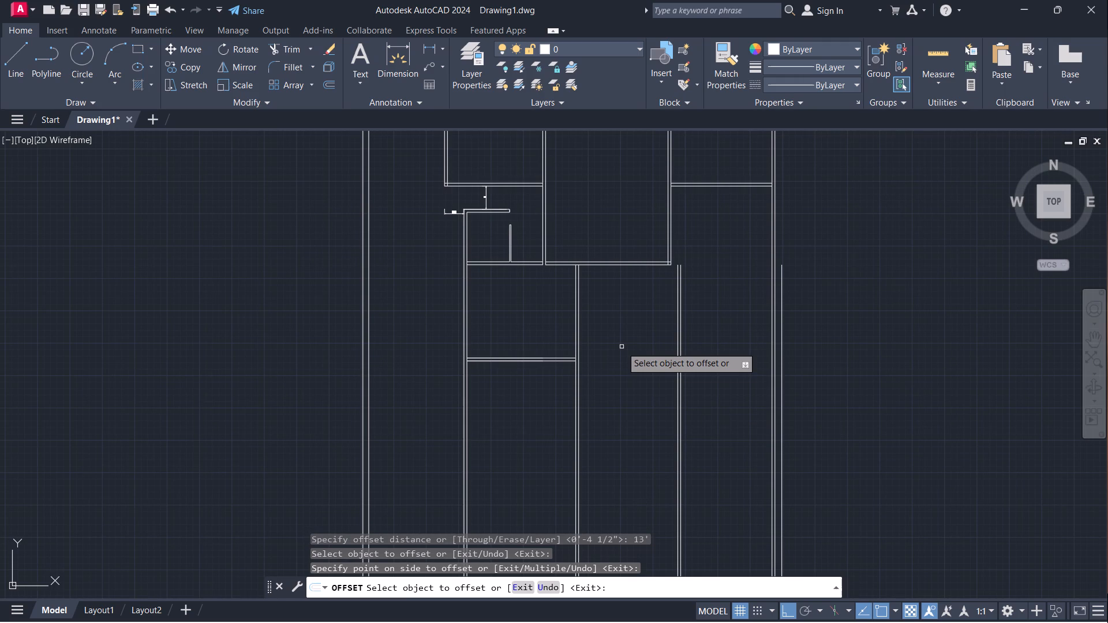
Undo the 13' offset and the earlier offsets that formed both faces of the newest vertical wall below the large central room.
key(ctrl+z)
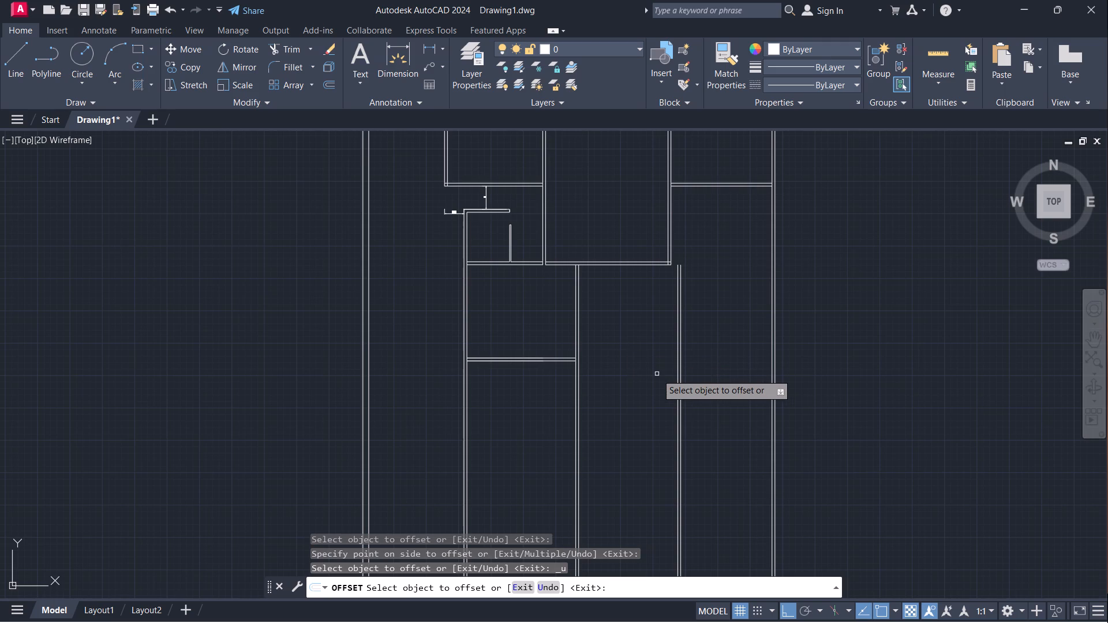
key(ctrl+z)
key(ctrl+z)
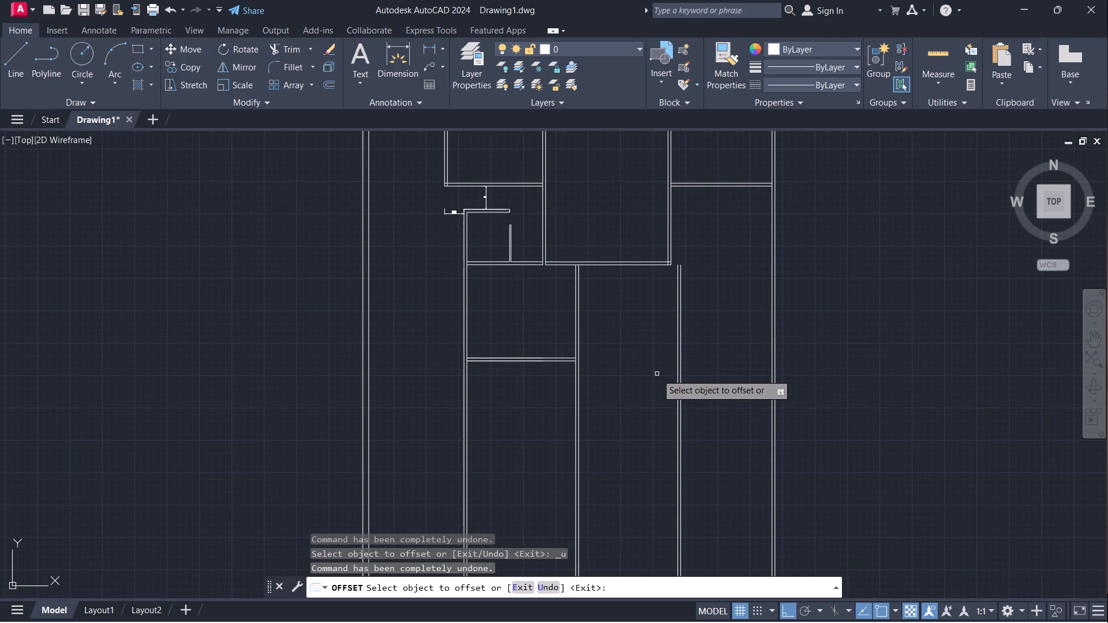
key(Escape)
key(ctrl+z)
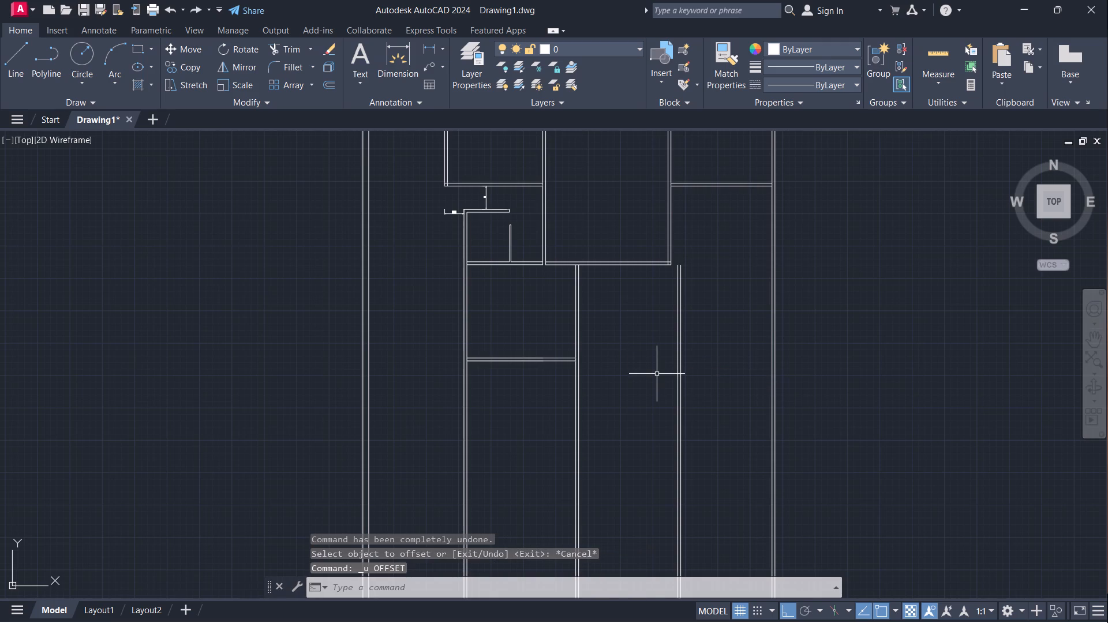
key(ctrl+z)
key(ctrl+z)
key(ctrl+z)
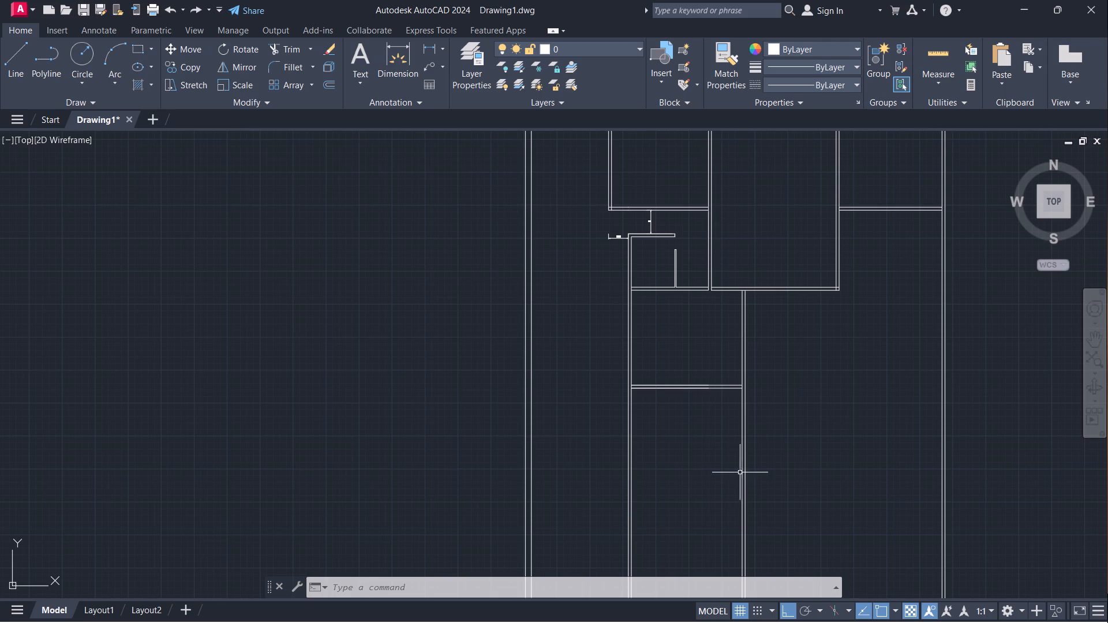
Trim away the remaining vertical wall below the large central room and the horizontal wall joining it to the long left wall.
scroll(618, 282, up, 2)
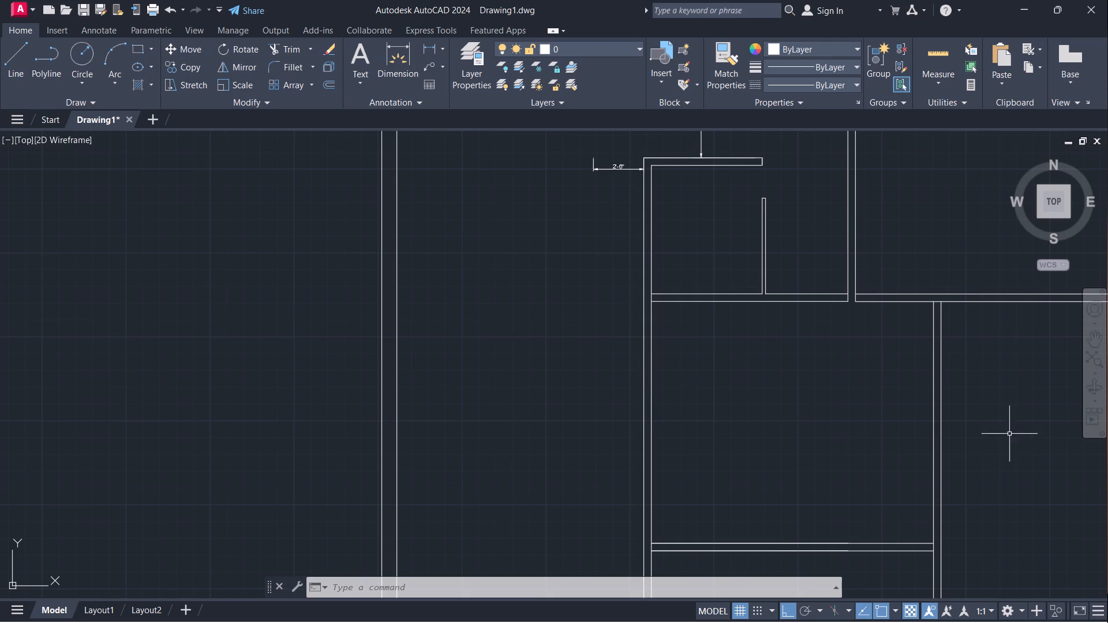
scroll(997, 433, down, 1)
middle_drag(990, 492, 921, 432)
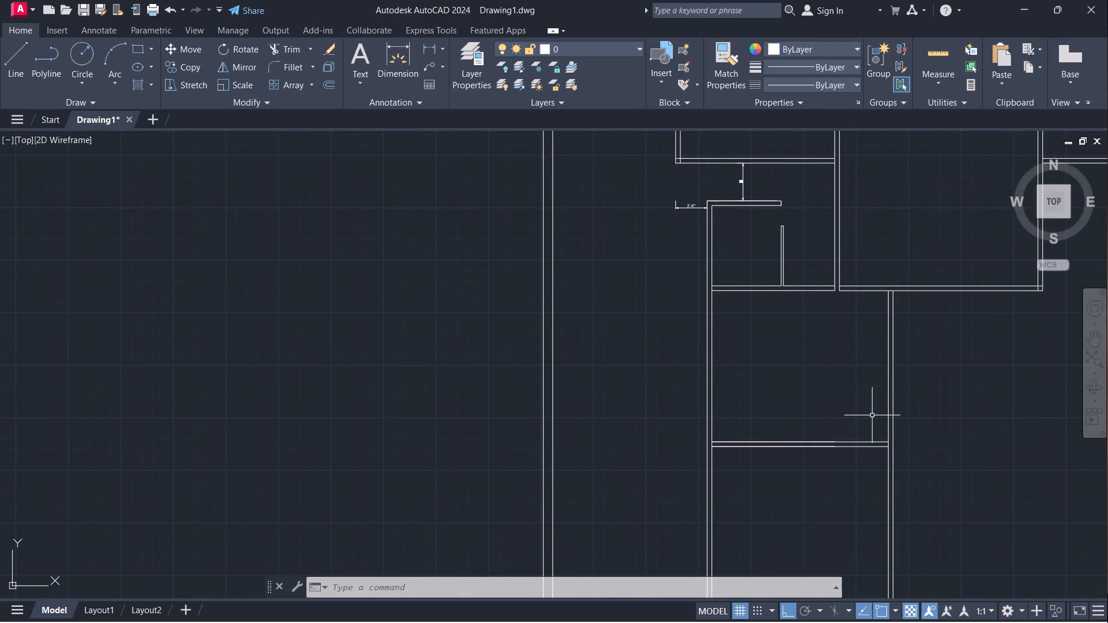
text(TR)
key(Return)
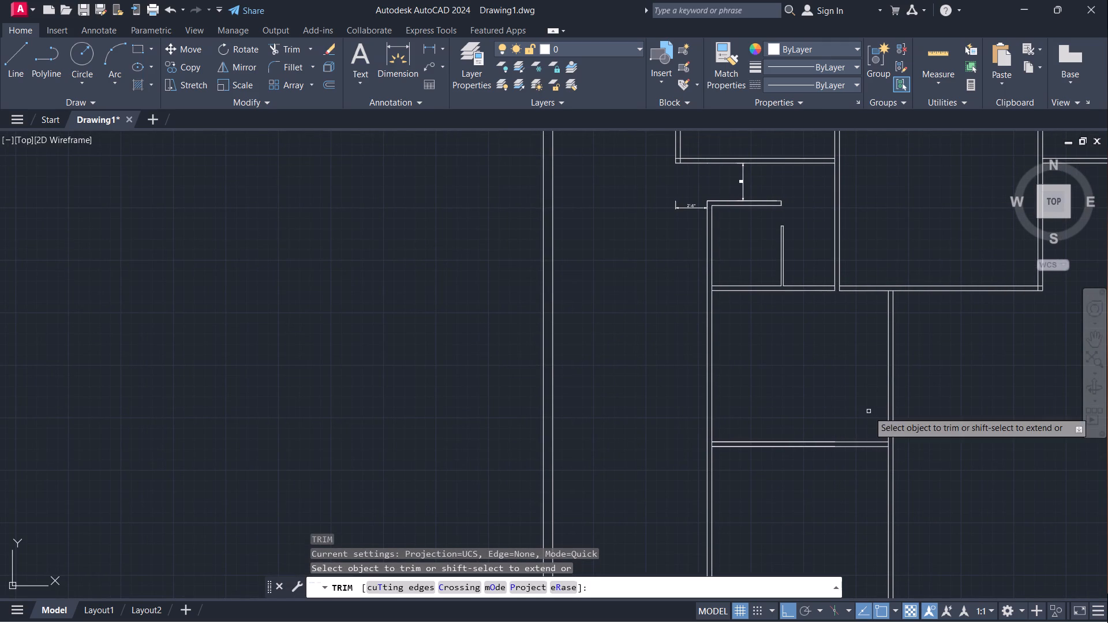
drag(888, 356, 837, 482)
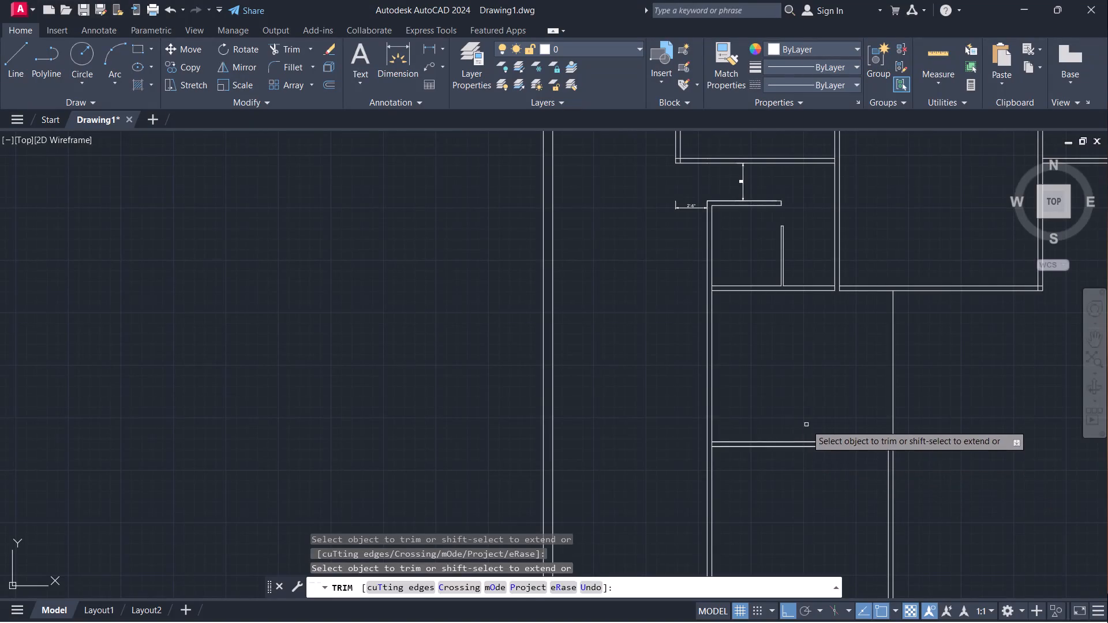
drag(807, 426, 893, 450)
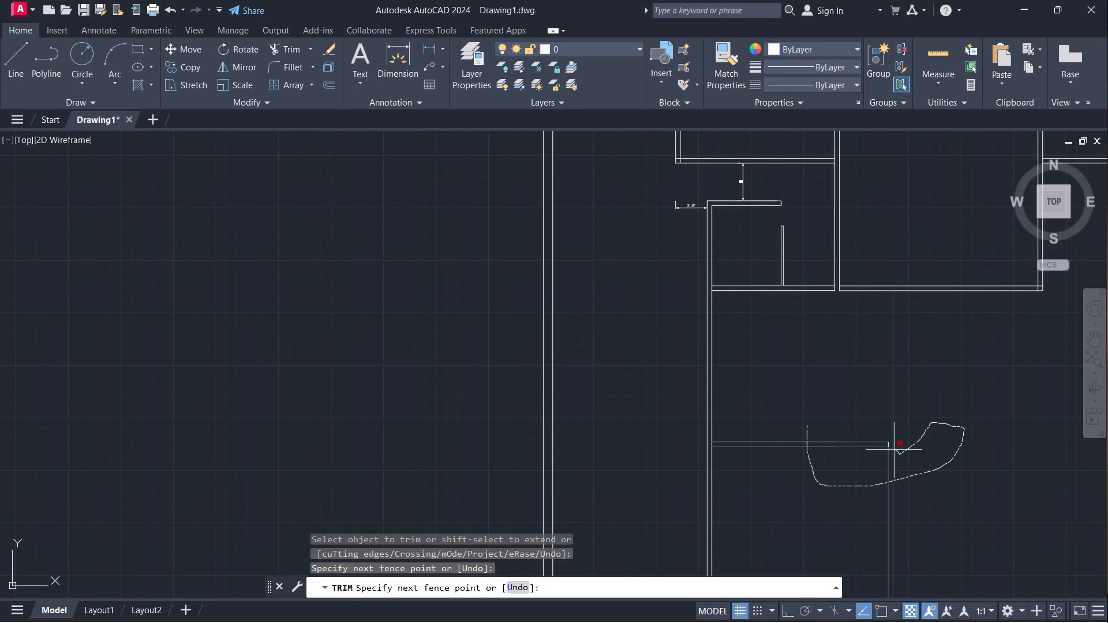
drag(893, 450, 885, 447)
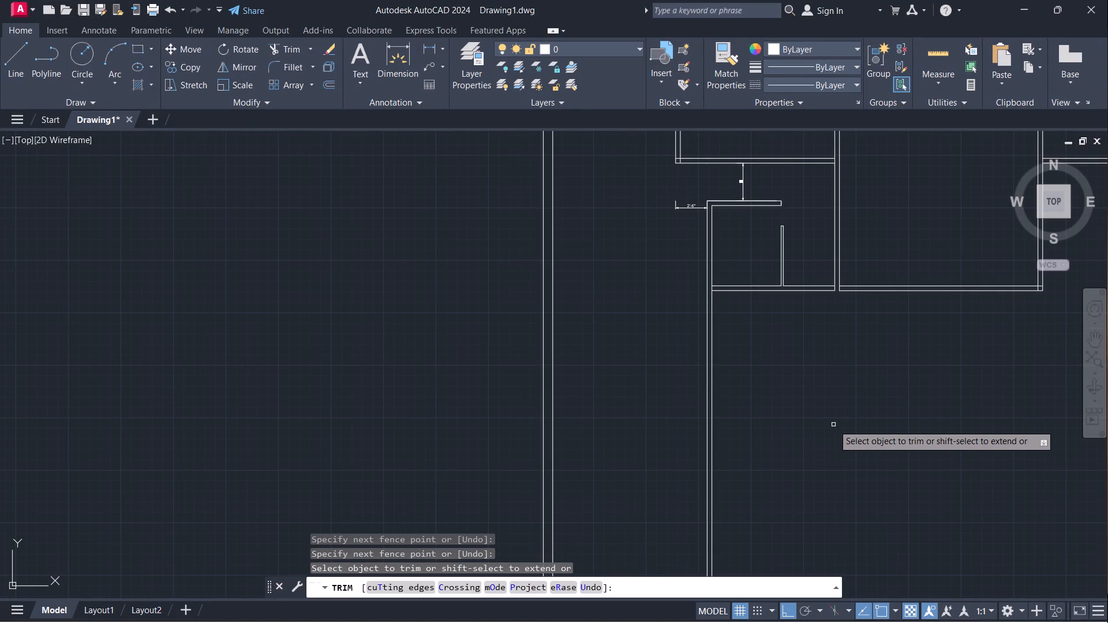
key(Escape)
Offset the inner face of the long vertical wall below the small partitioned room 14' to the right.
scroll(839, 422, down, 1)
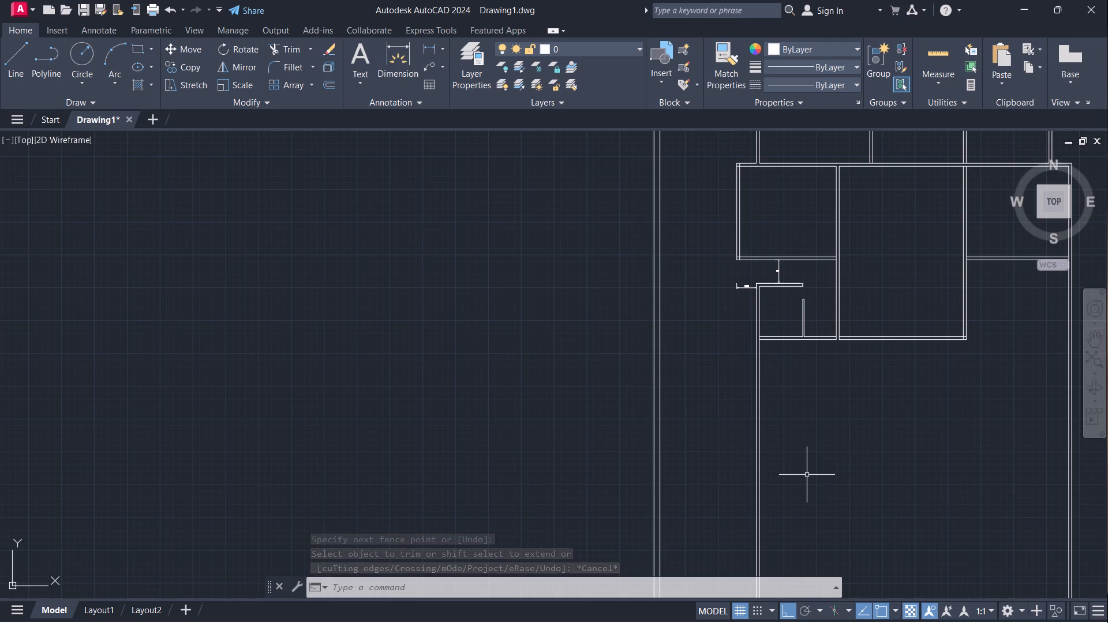
scroll(802, 478, down, 1)
middle_drag(733, 431, 682, 292)
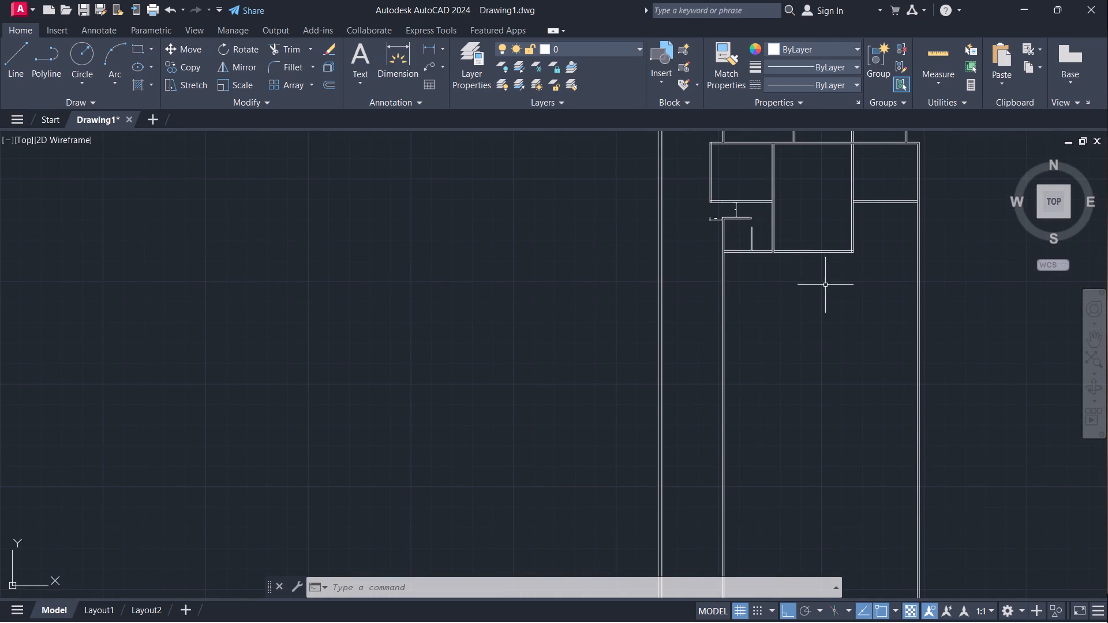
scroll(863, 306, down, 2)
middle_drag(900, 446, 673, 379)
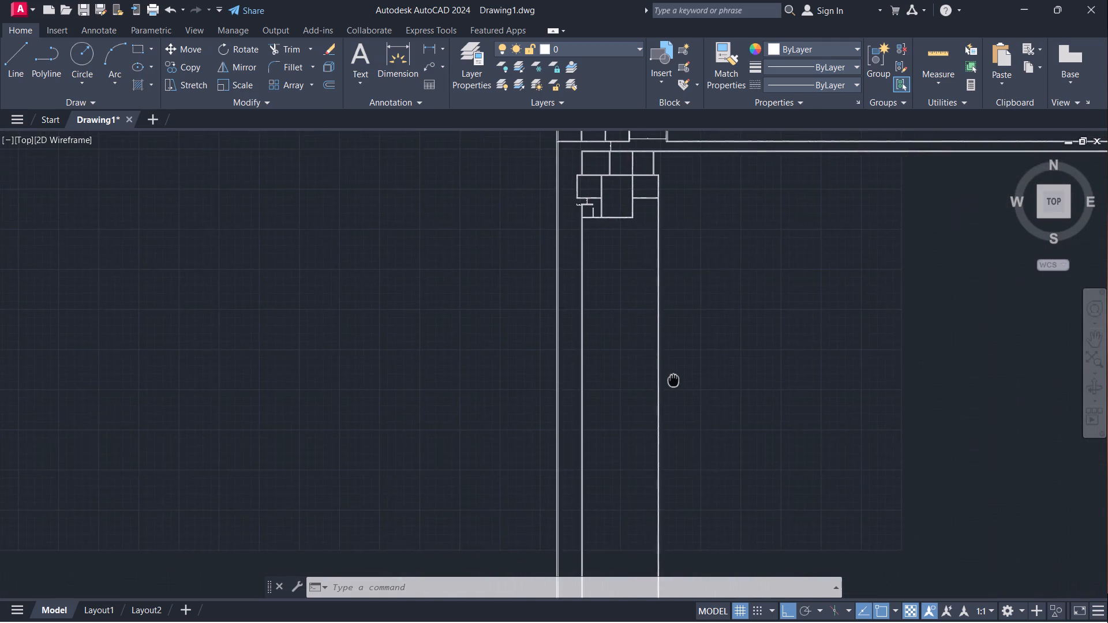
middle_drag(673, 379, 644, 434)
scroll(537, 284, up, 4)
middle_drag(609, 254, 580, 341)
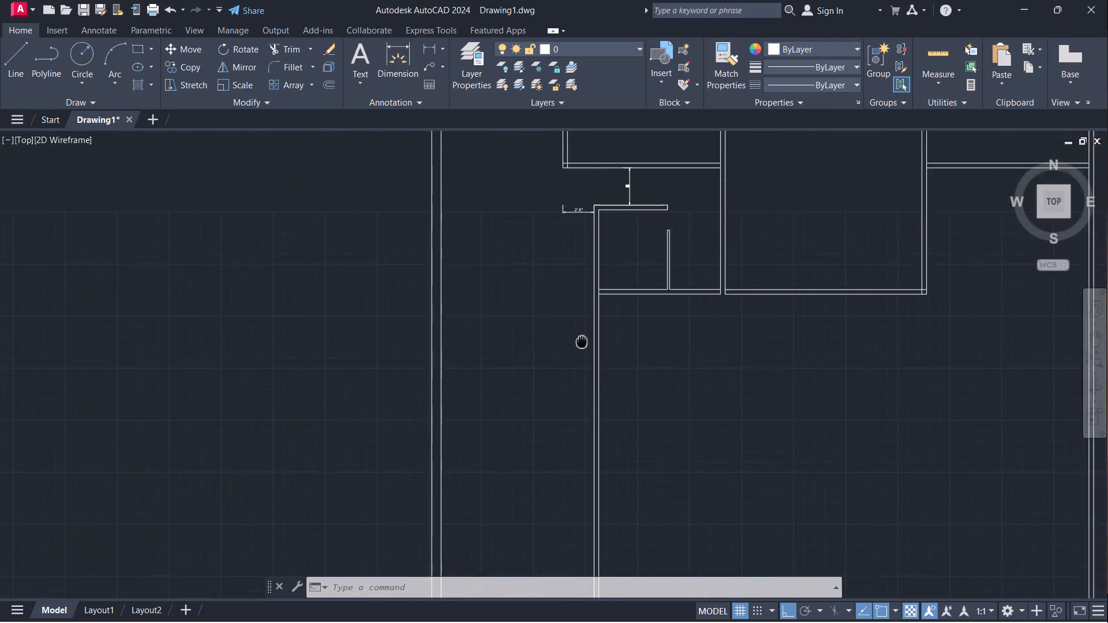
middle_drag(580, 341, 552, 393)
key(o)
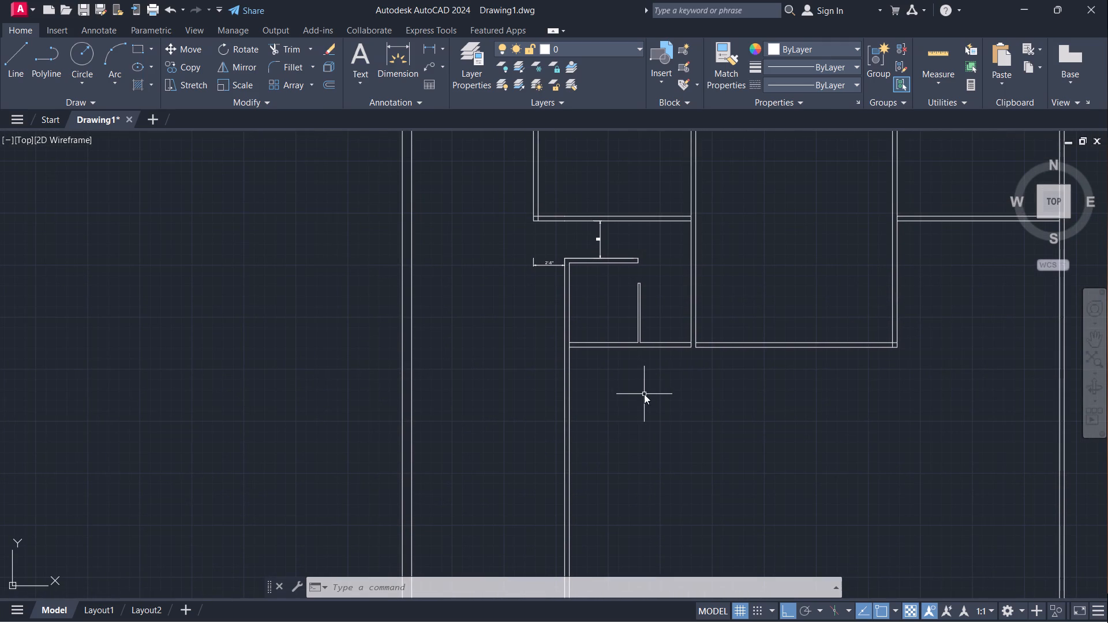
key(Return)
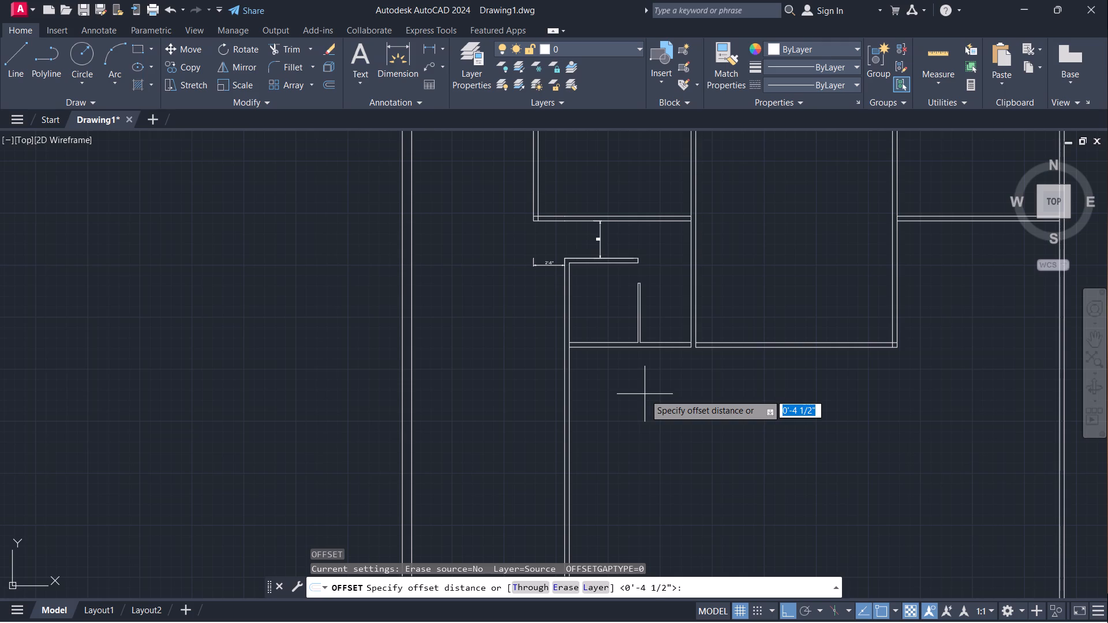
text(14')
key(Return)
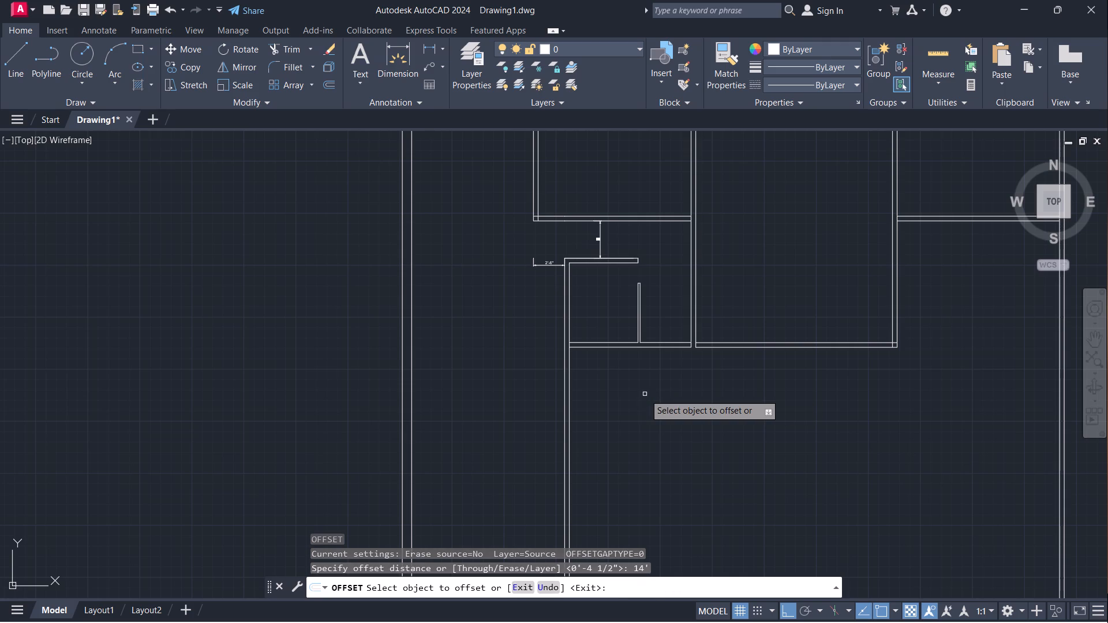
click(570, 392)
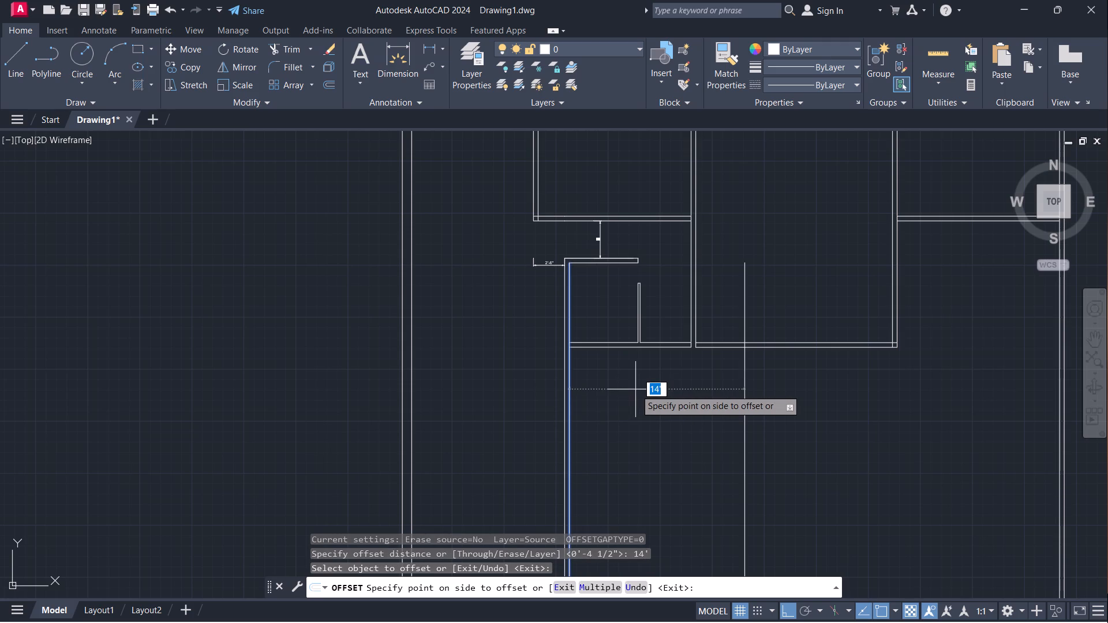
click(635, 389)
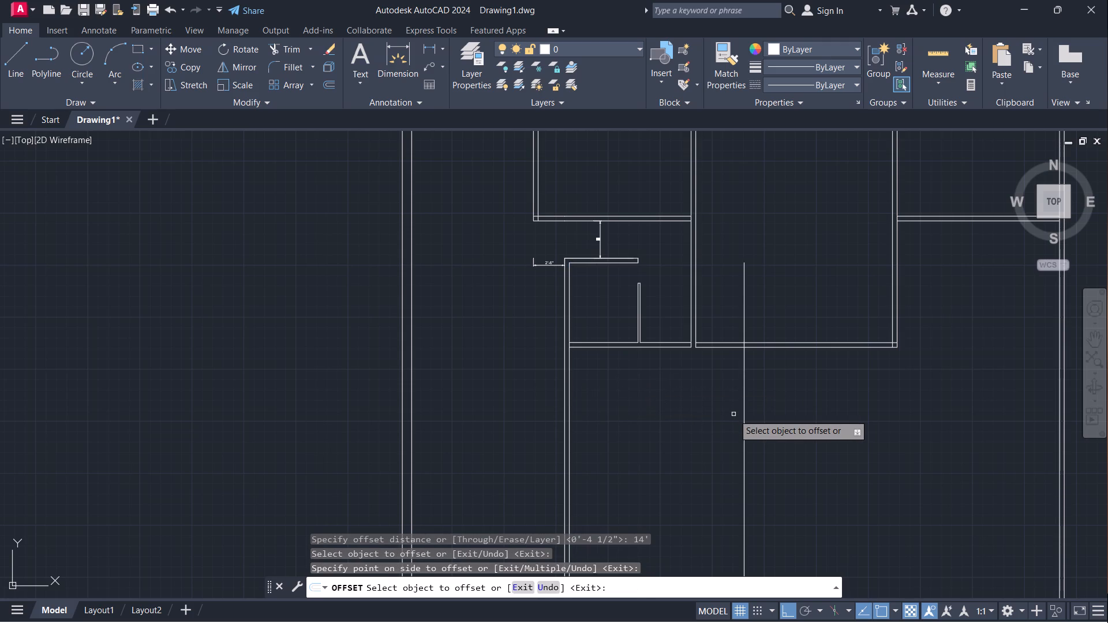
key(space)
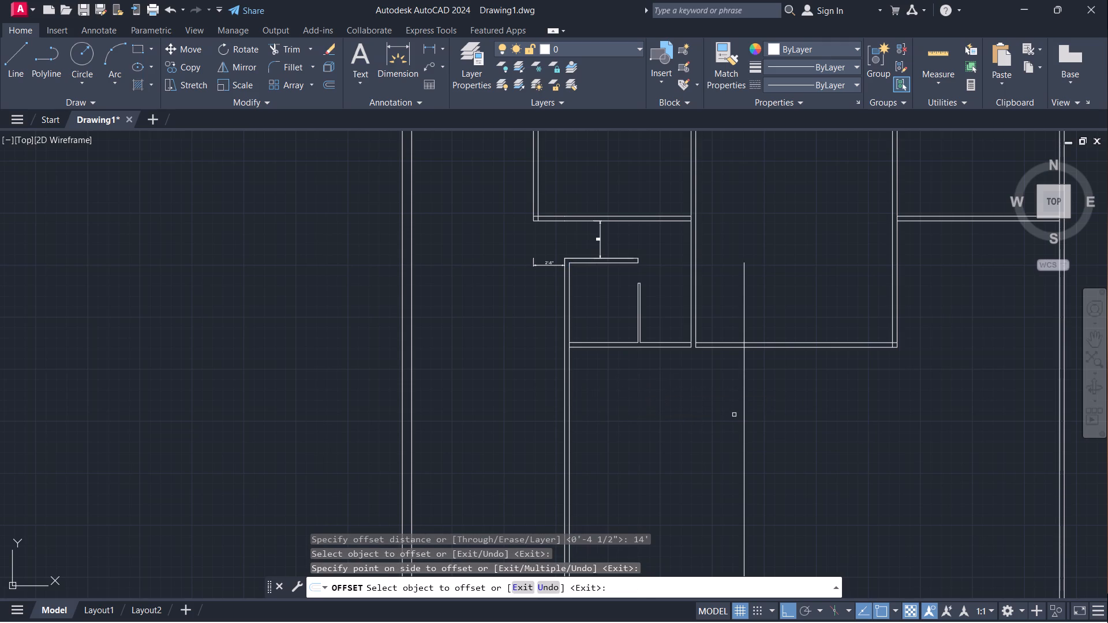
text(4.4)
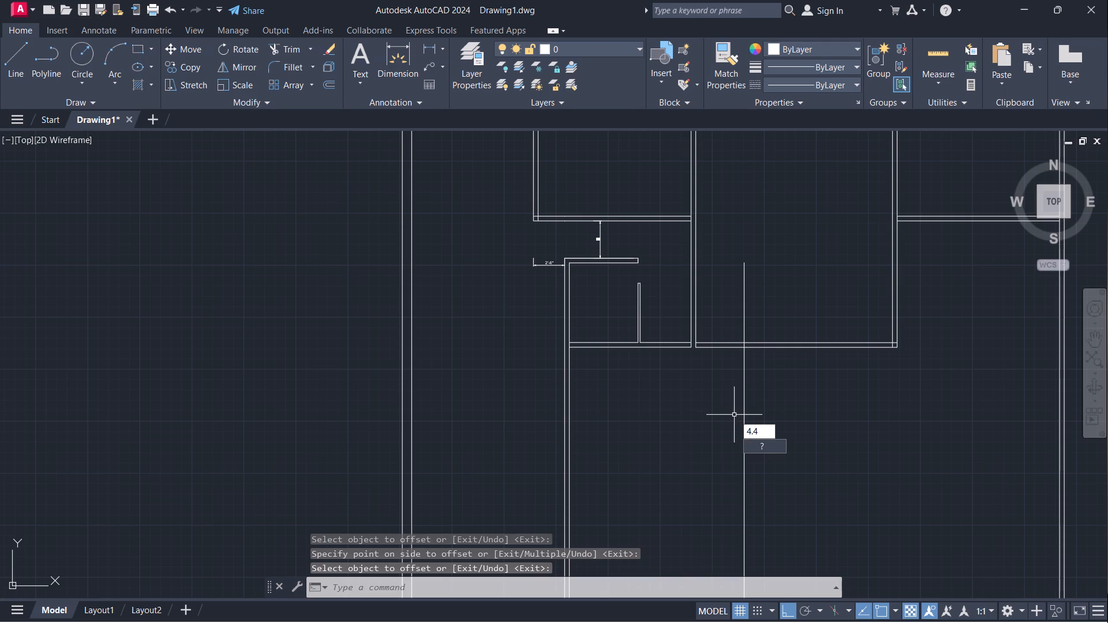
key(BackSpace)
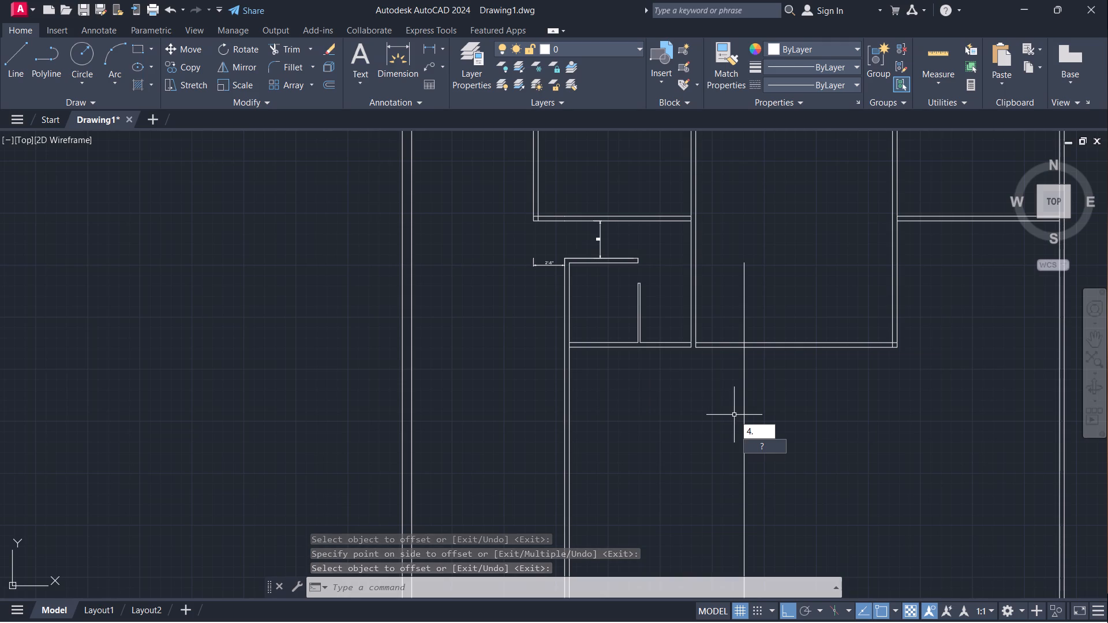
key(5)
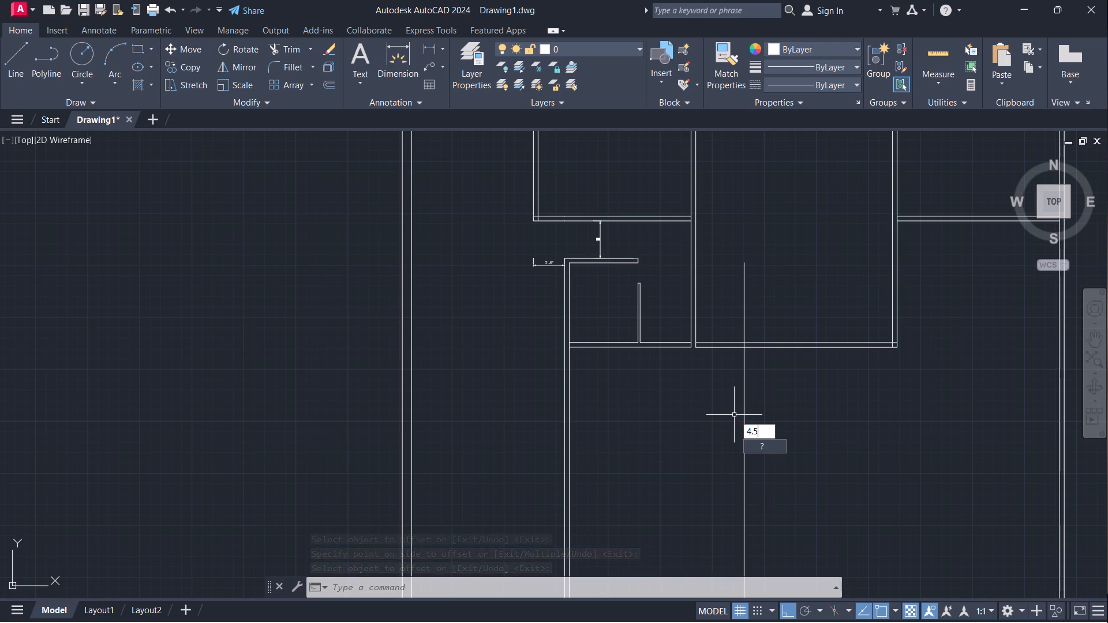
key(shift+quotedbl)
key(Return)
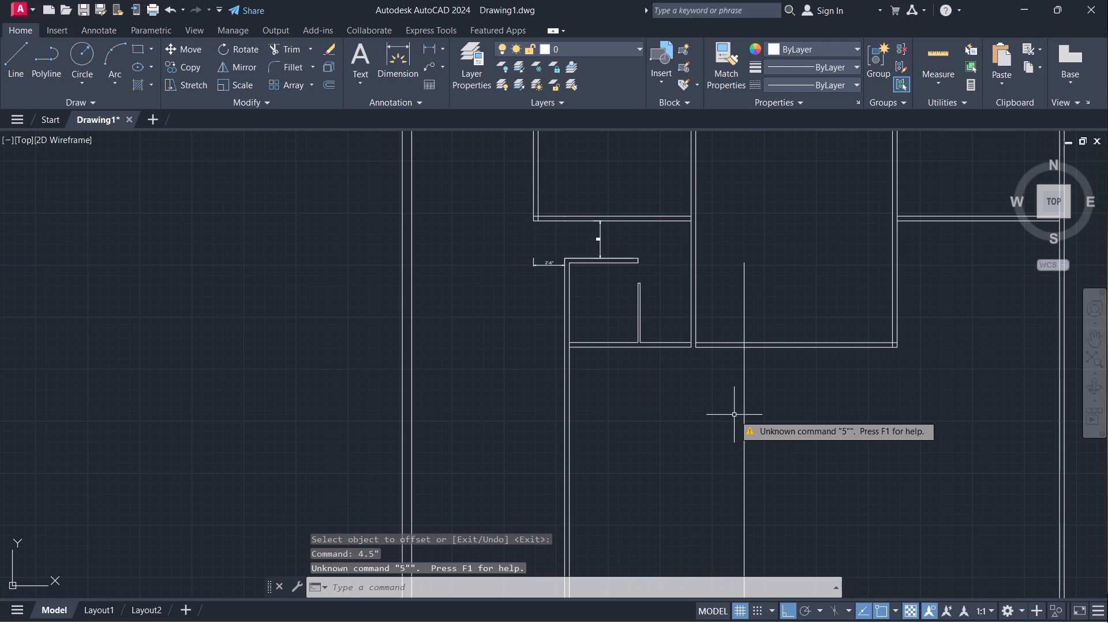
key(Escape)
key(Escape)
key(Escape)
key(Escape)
Offset the new vertical line below the large central room 4.5" to the right to form the wall's second face.
key(o)
key(Return)
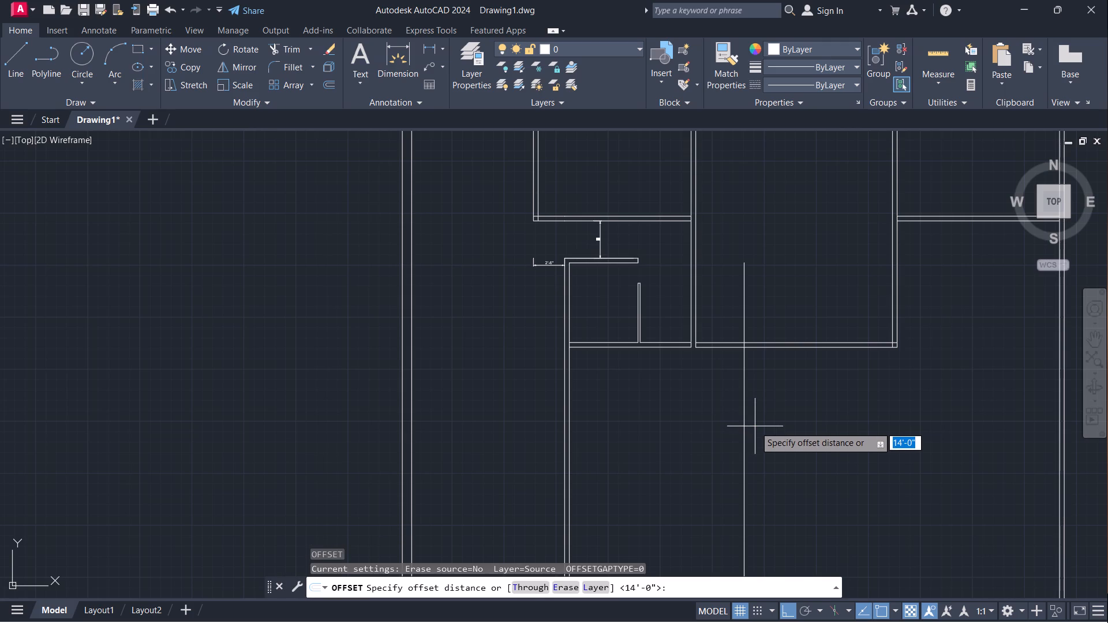
text(4.5")
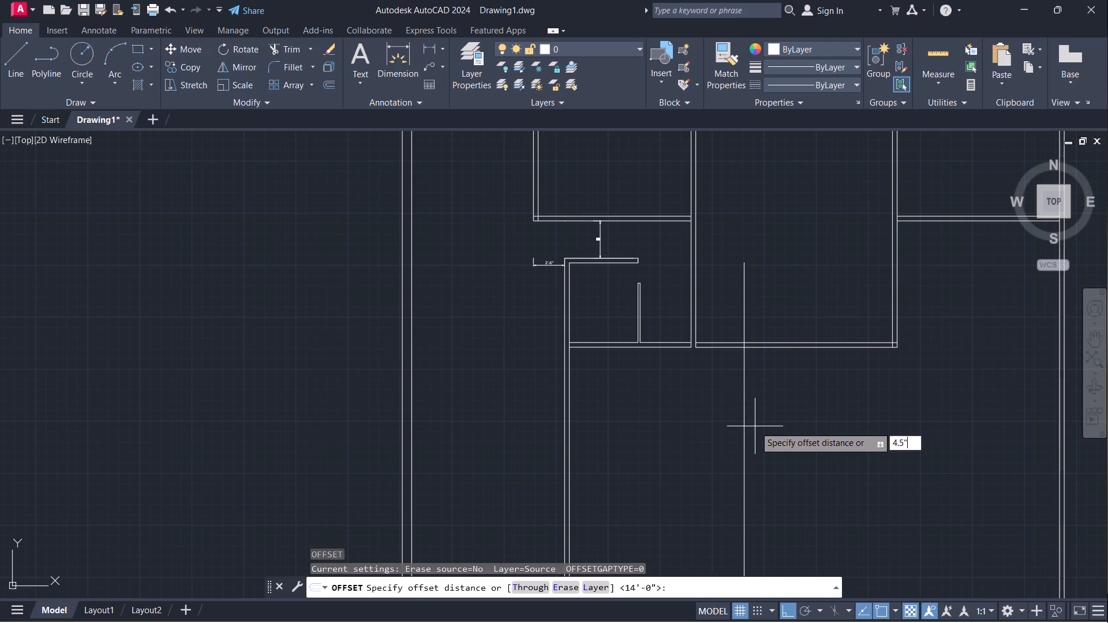
key(Return)
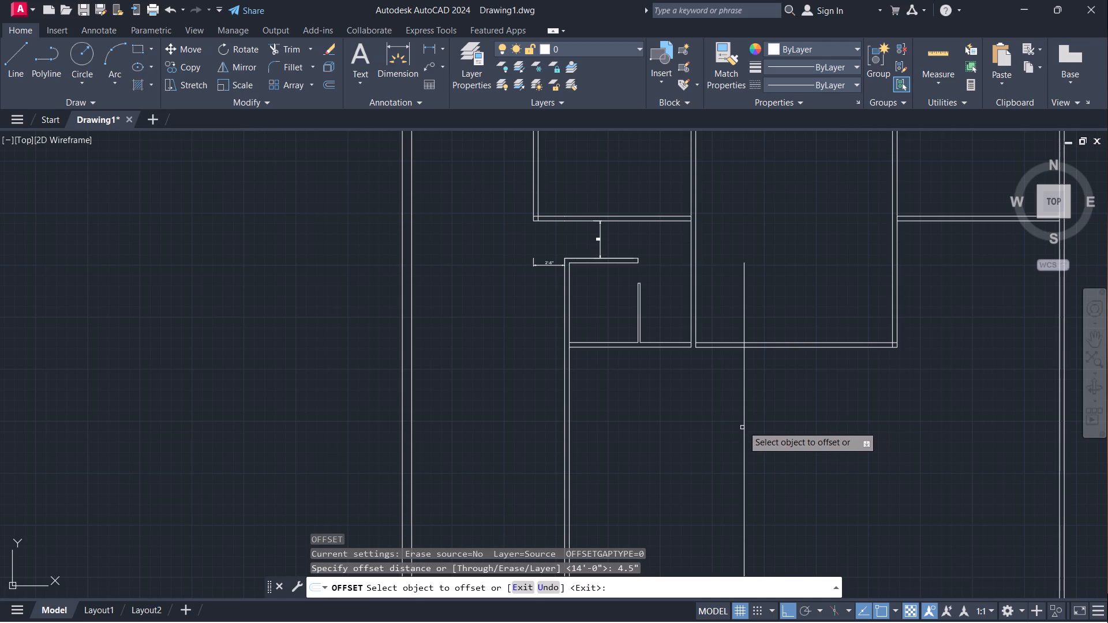
click(745, 423)
click(778, 432)
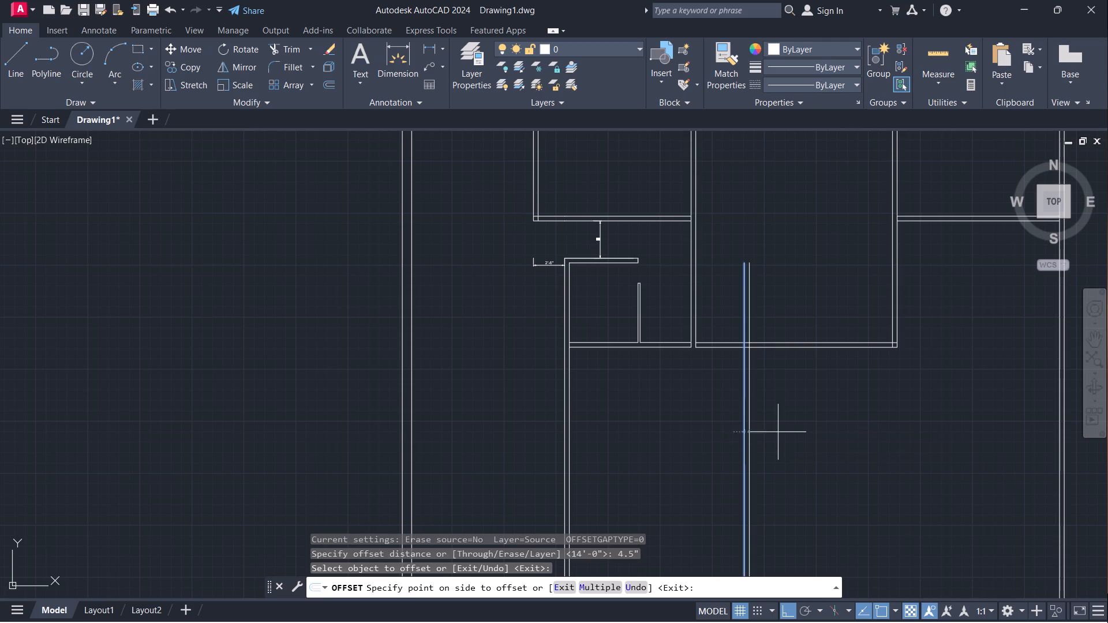
key(space)
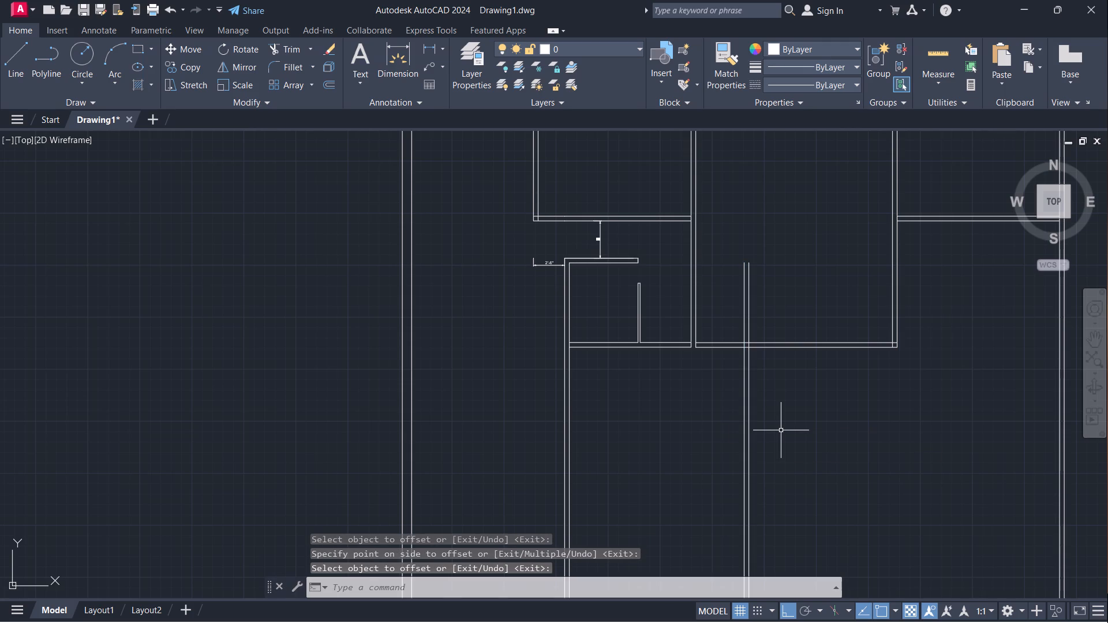
Trim both faces of the new vertical wall where they run up through the central room and its bottom wall.
text(TR)
key(Return)
drag(766, 310, 738, 312)
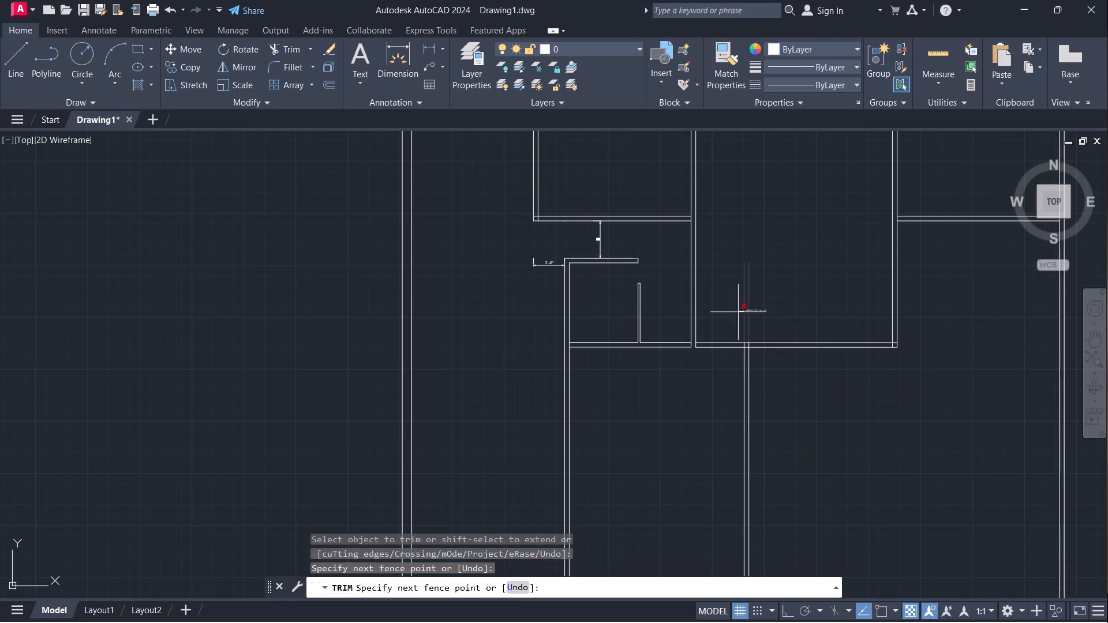
drag(738, 312, 729, 314)
scroll(742, 333, up, 3)
scroll(767, 384, up, 2)
drag(776, 373, 731, 378)
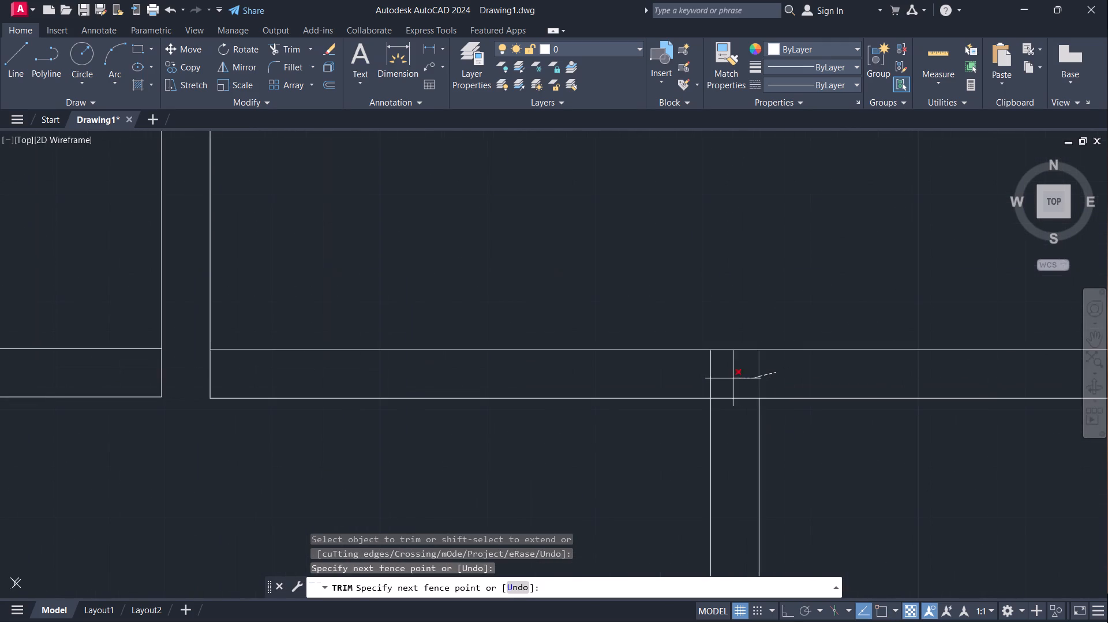
drag(731, 378, 682, 378)
scroll(682, 378, down, 4)
scroll(749, 499, down, 1)
middle_drag(760, 513, 741, 441)
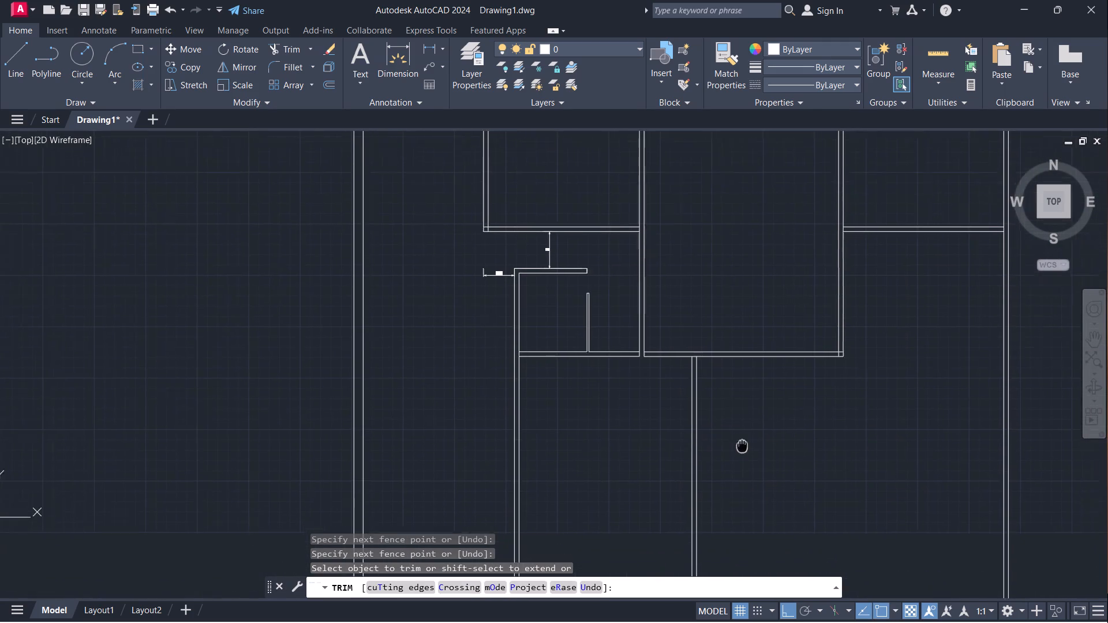
middle_drag(741, 441, 733, 427)
key(space)
key(space)
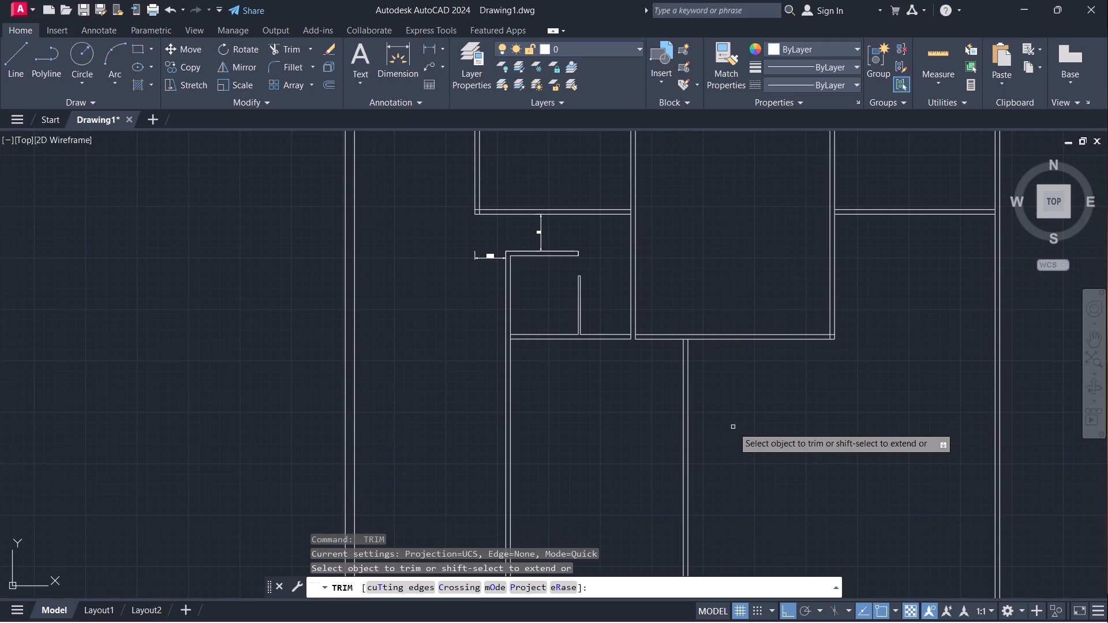
key(Escape)
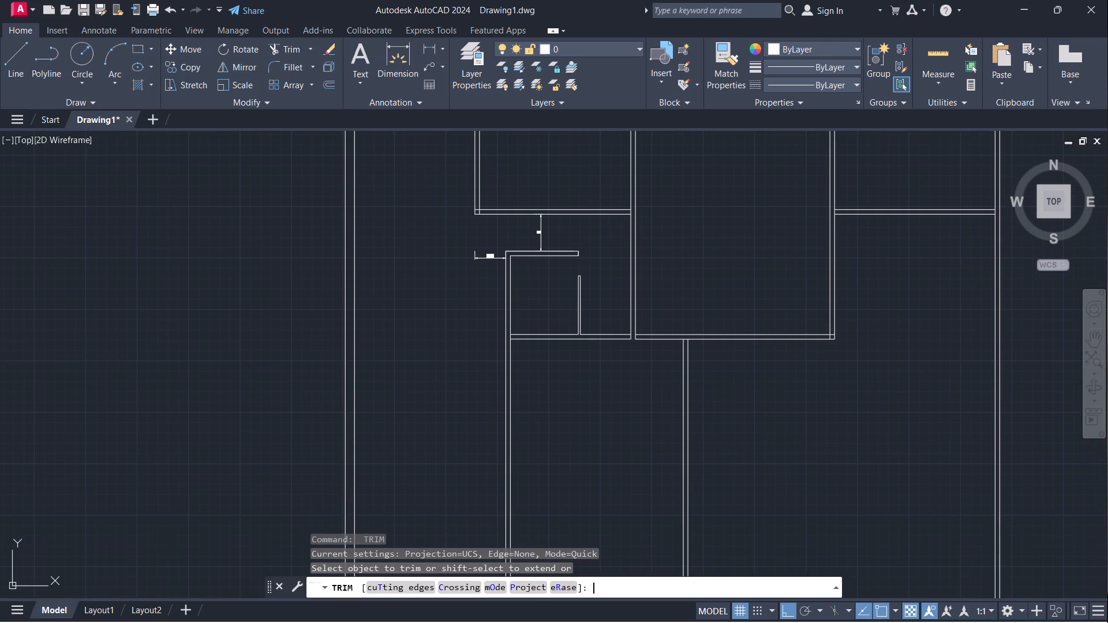
Offset the right face of the new vertical wall below the central room 11'6" to the right.
key(o)
key(Return)
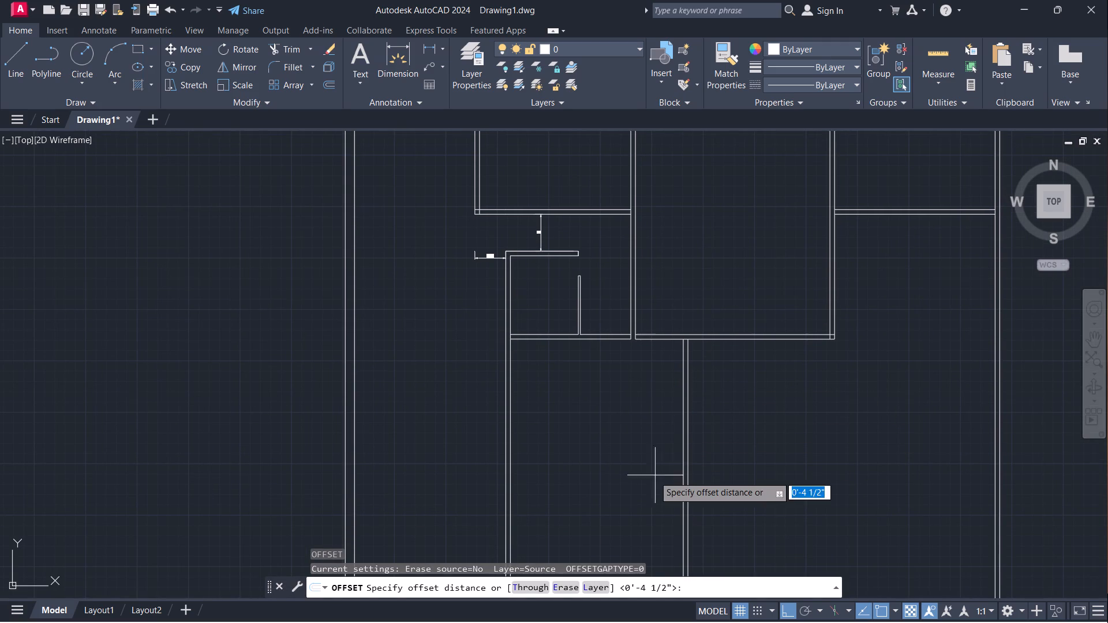
middle_drag(669, 479, 653, 415)
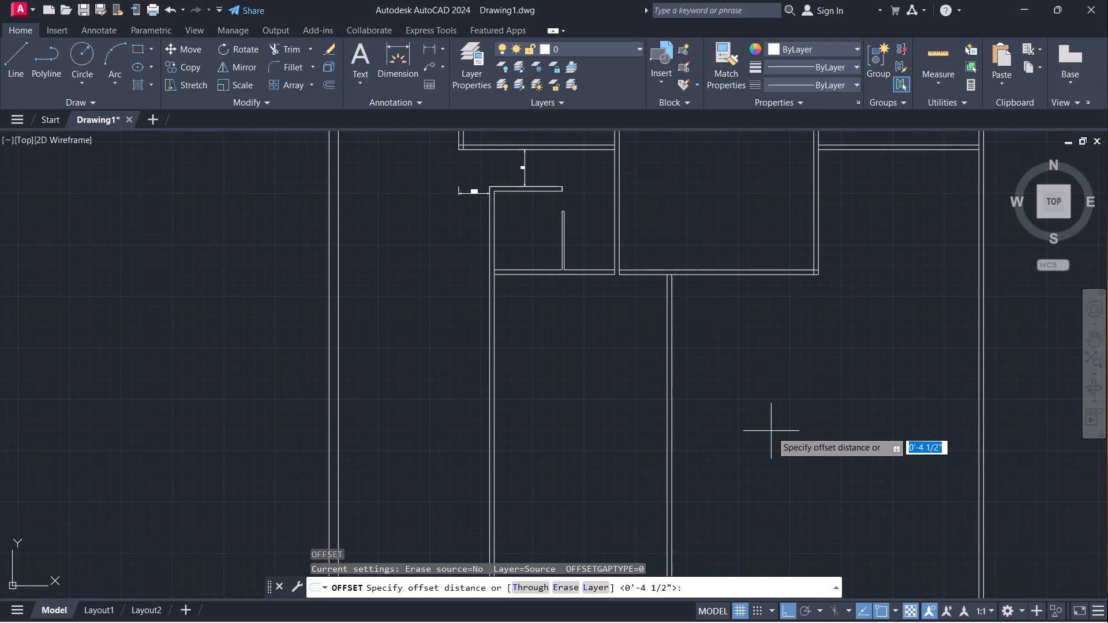
text(11)
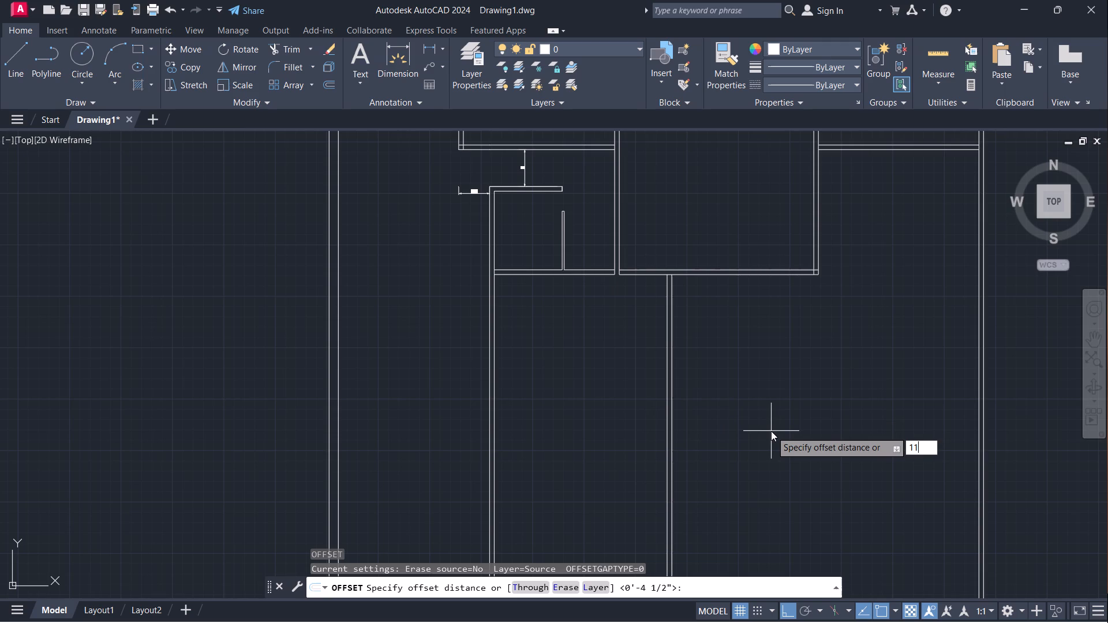
key(apostrophe)
text(6")
key(Return)
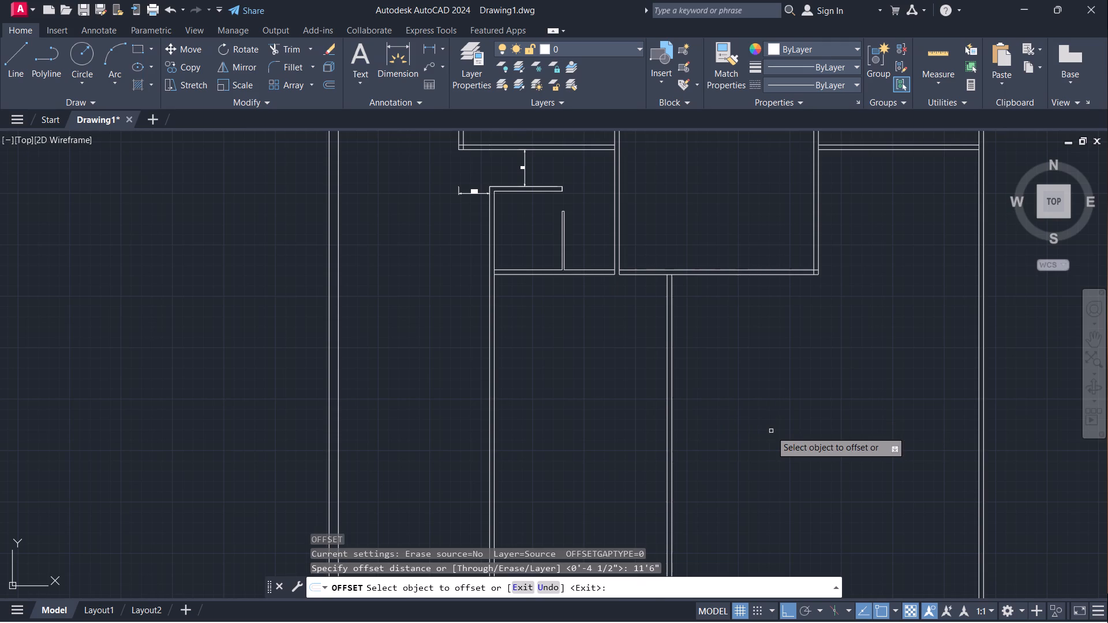
scroll(670, 360, up, 2)
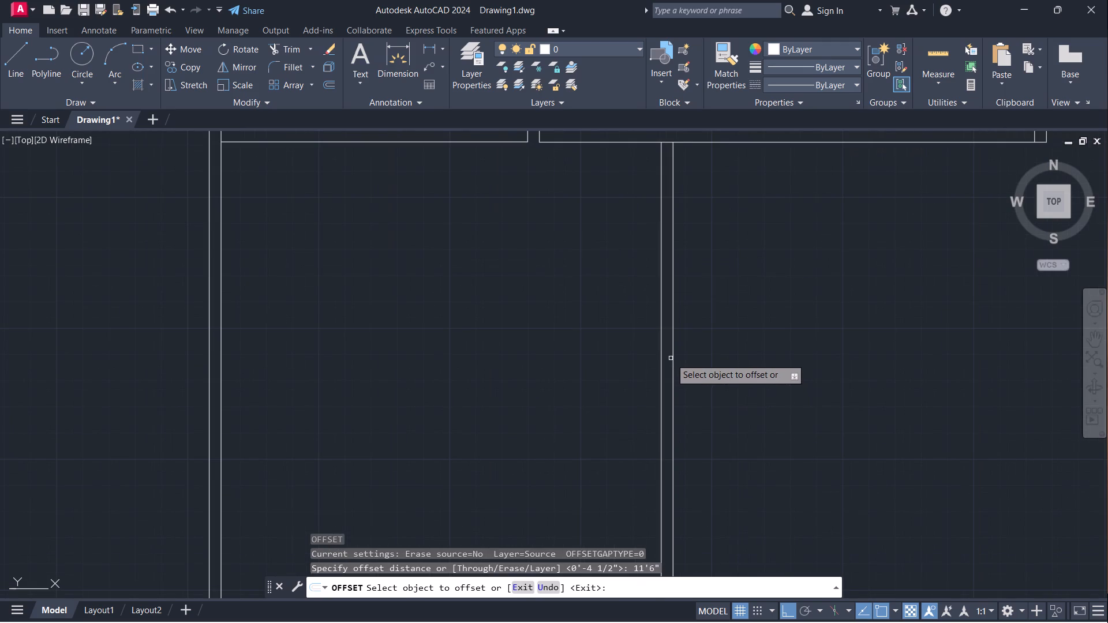
click(672, 355)
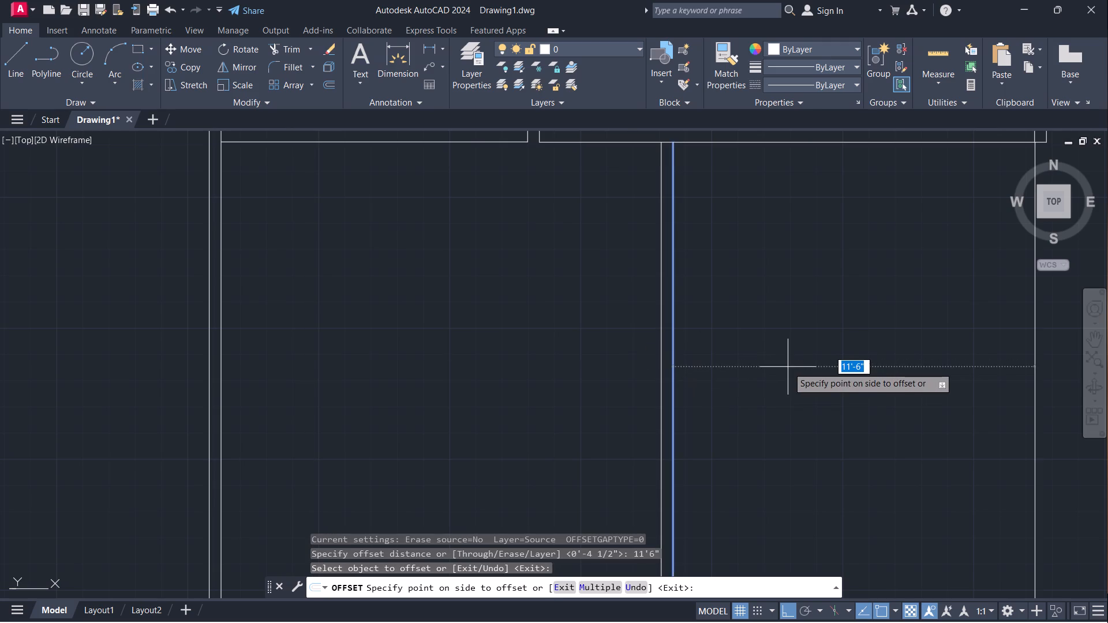
click(788, 366)
scroll(788, 366, down, 3)
middle_drag(829, 418, 724, 418)
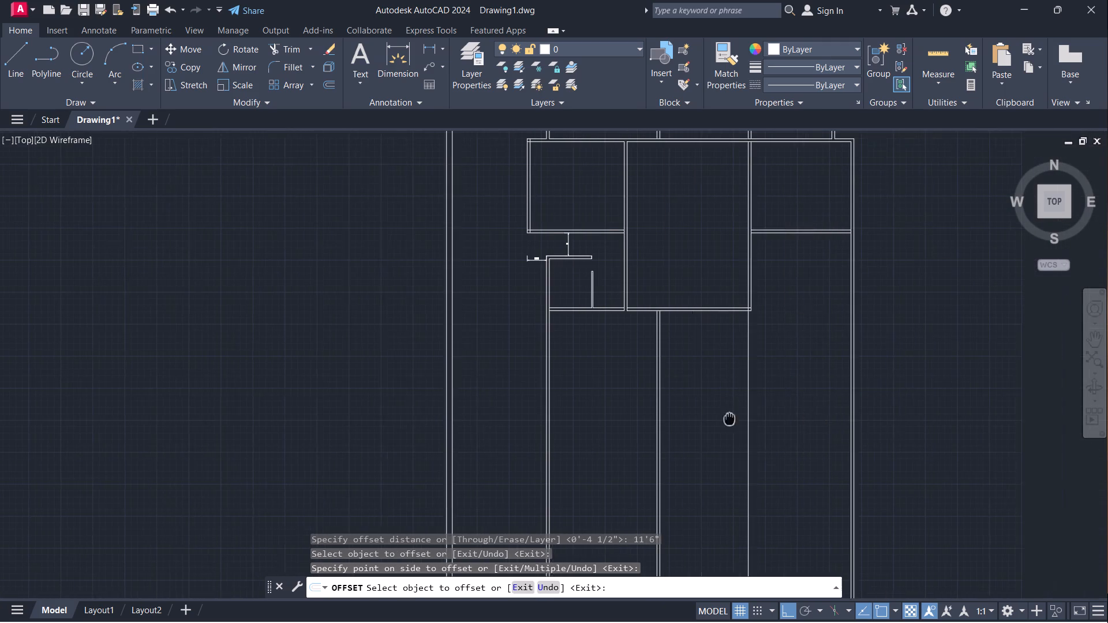
middle_drag(724, 418, 723, 418)
scroll(725, 313, up, 2)
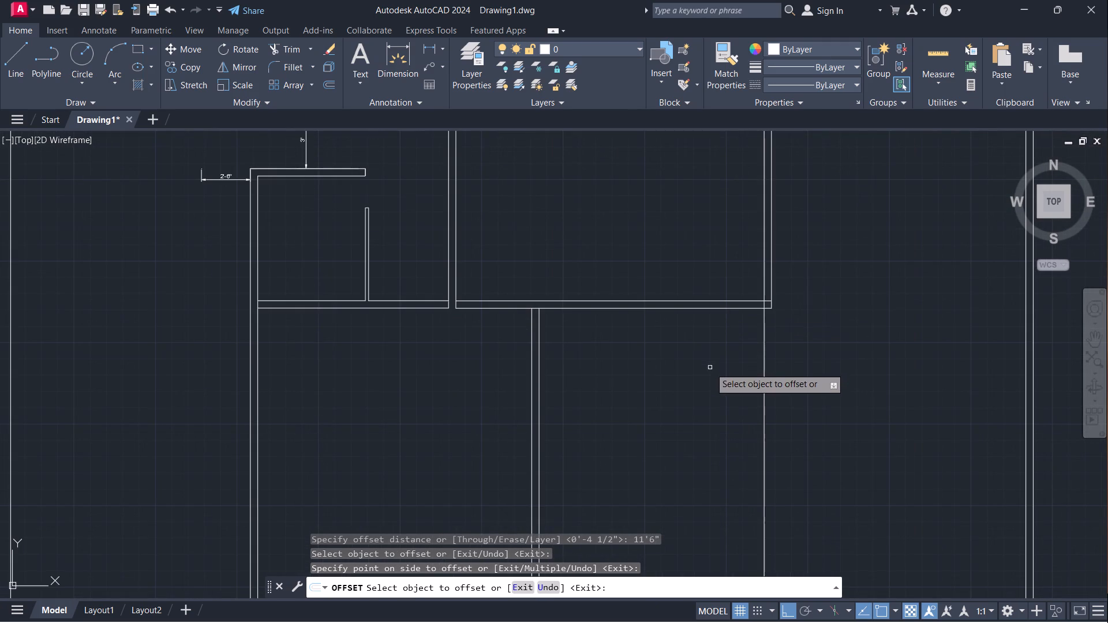
key(space)
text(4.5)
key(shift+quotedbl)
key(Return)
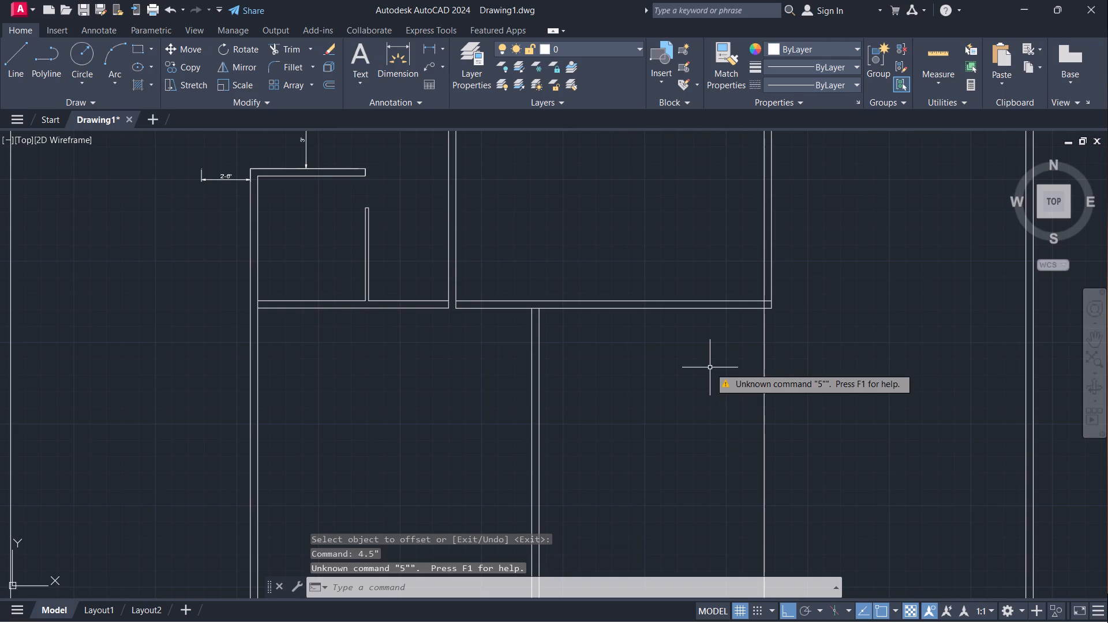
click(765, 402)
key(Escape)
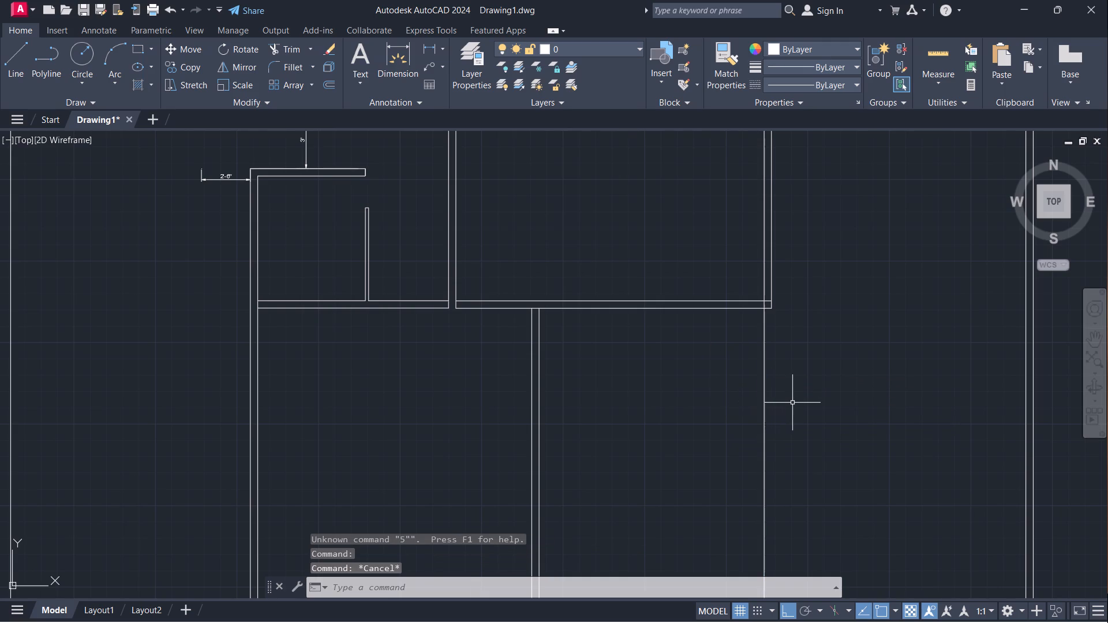
Offset the newest vertical line, near the central room's lower-right corner, 4.5" to the right to form the wall's second face.
key(o)
key(Return)
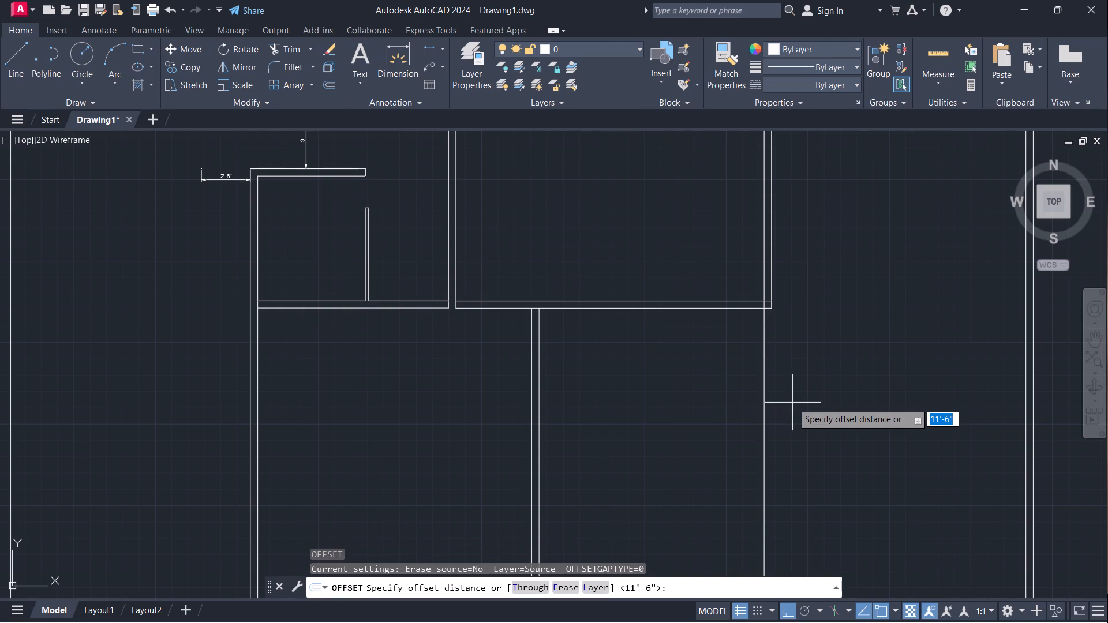
text(4.5")
key(Return)
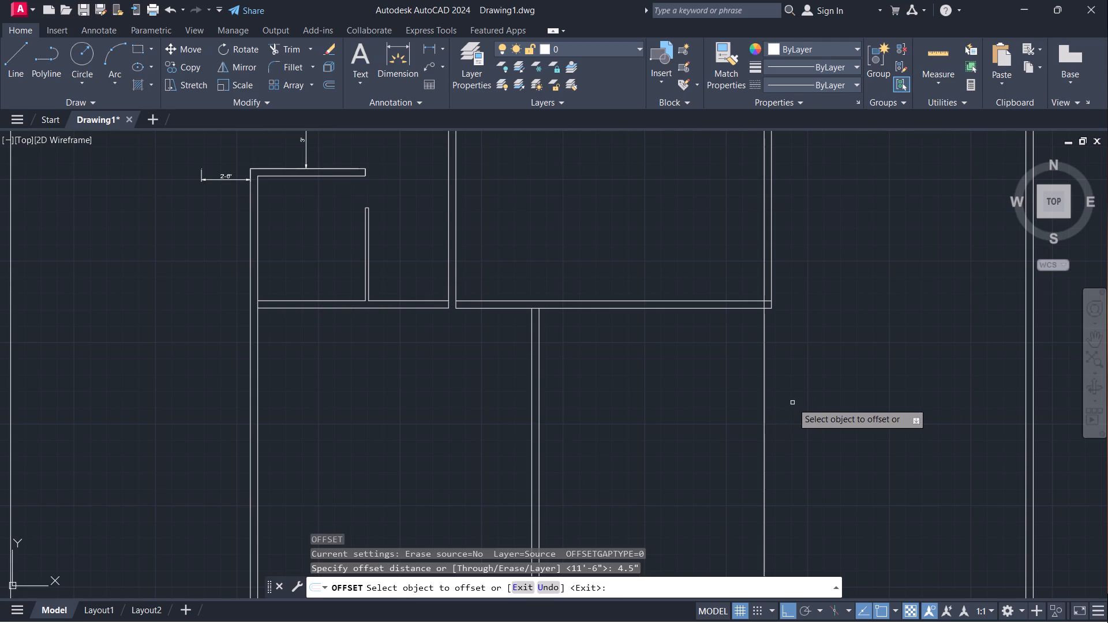
click(764, 423)
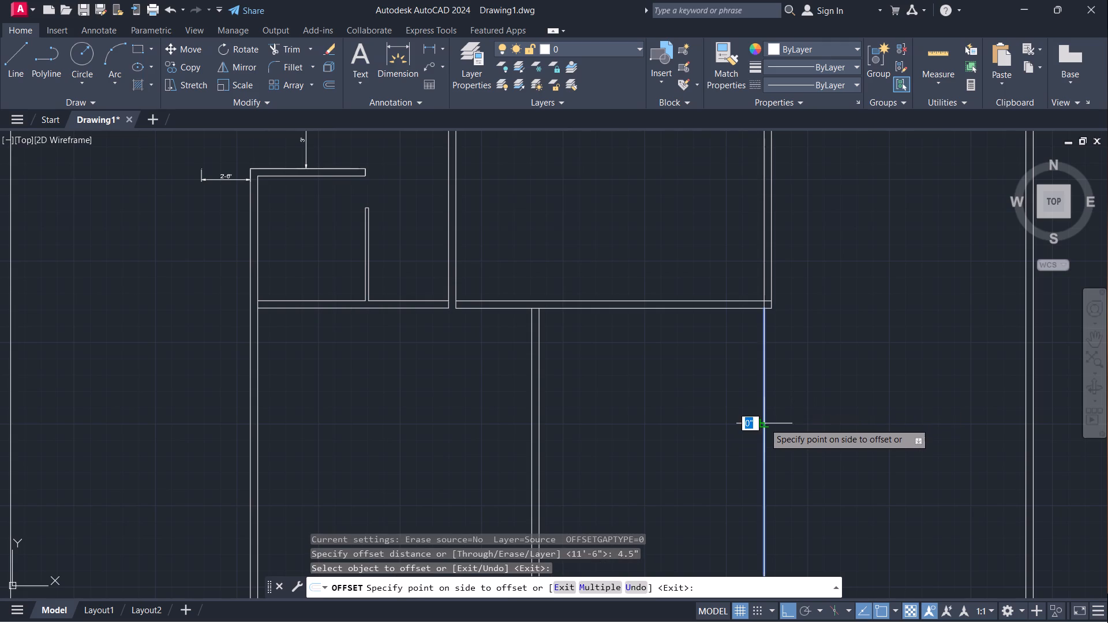
click(783, 419)
scroll(789, 373, down, 3)
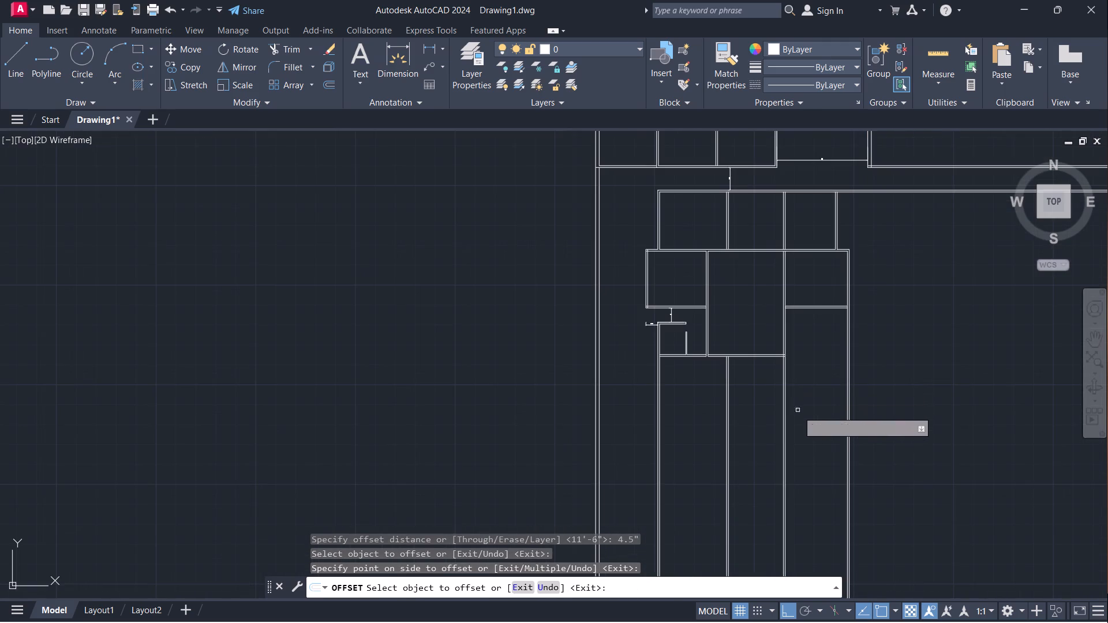
key(space)
Offset the lower face of the small partitioned room's bottom wall 12' downward.
scroll(787, 426, up, 3)
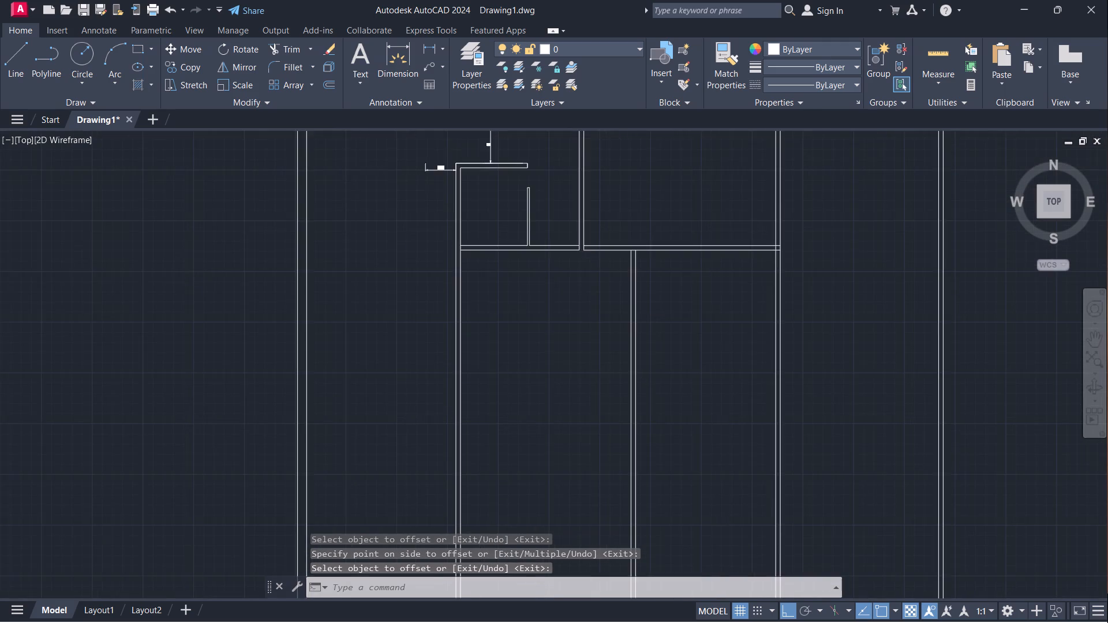
middle_drag(862, 394, 886, 453)
scroll(777, 399, down, 1)
scroll(730, 428, down, 1)
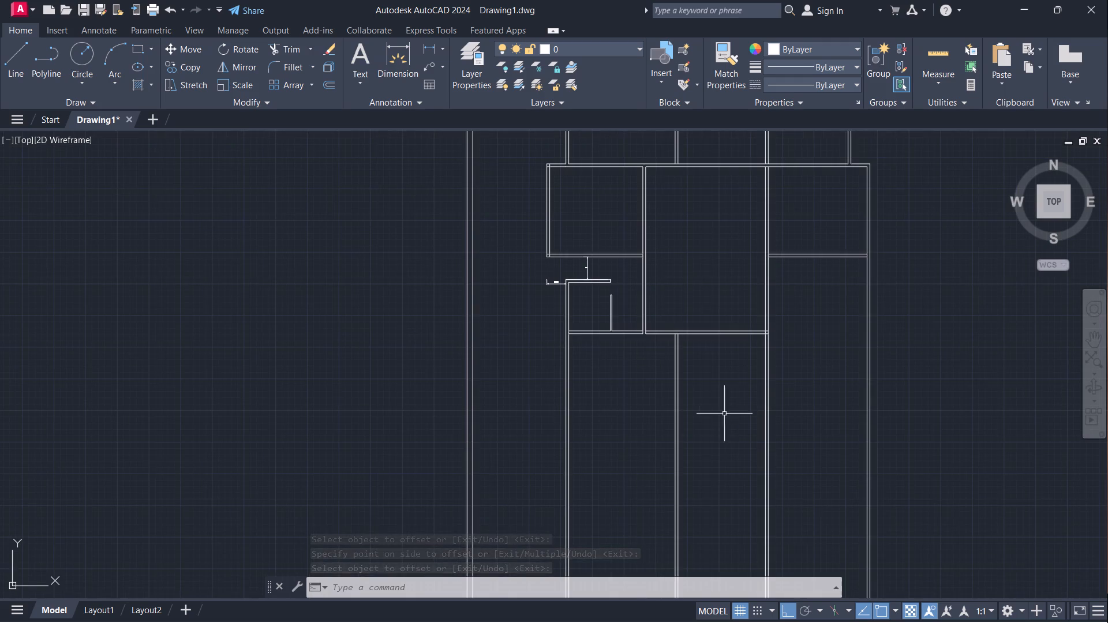
middle_drag(640, 455, 672, 430)
key(space)
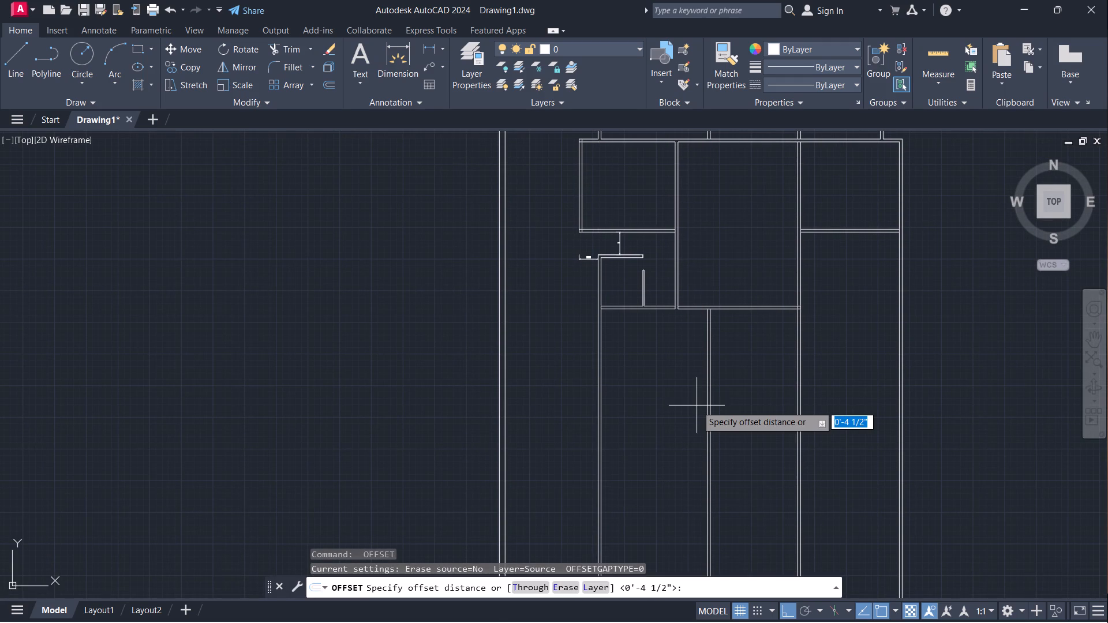
text(12)
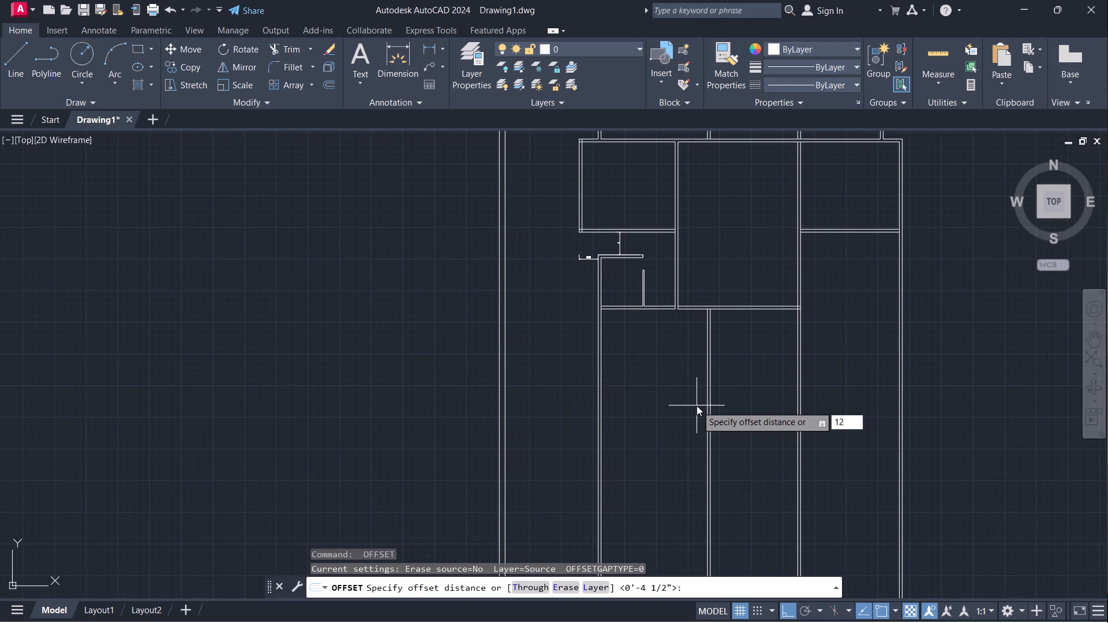
key(apostrophe)
key(Return)
scroll(708, 306, up, 3)
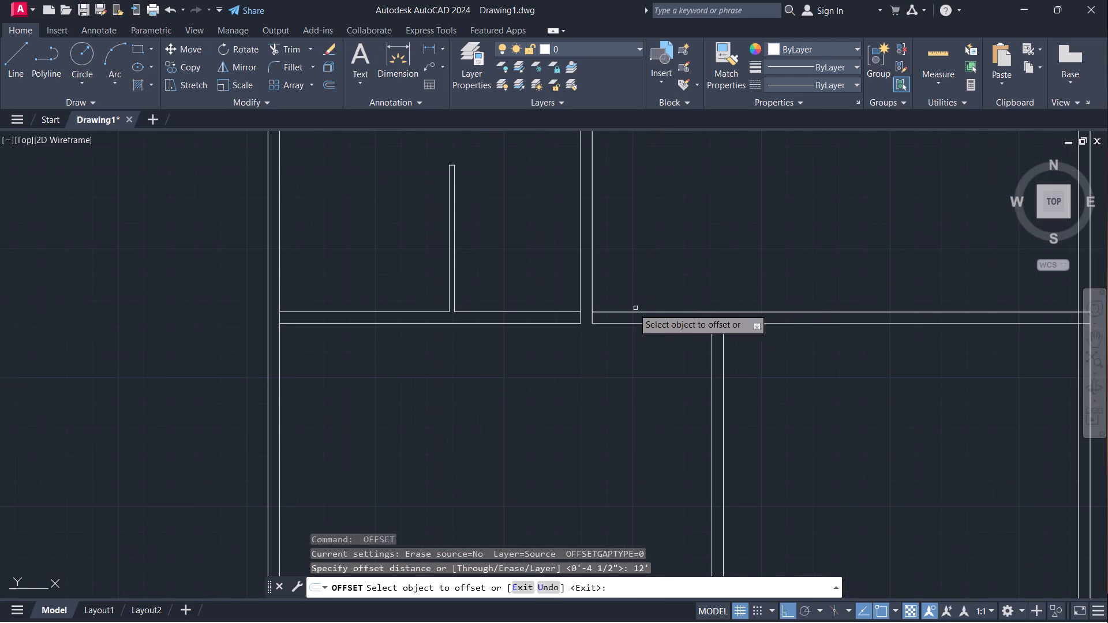
click(549, 324)
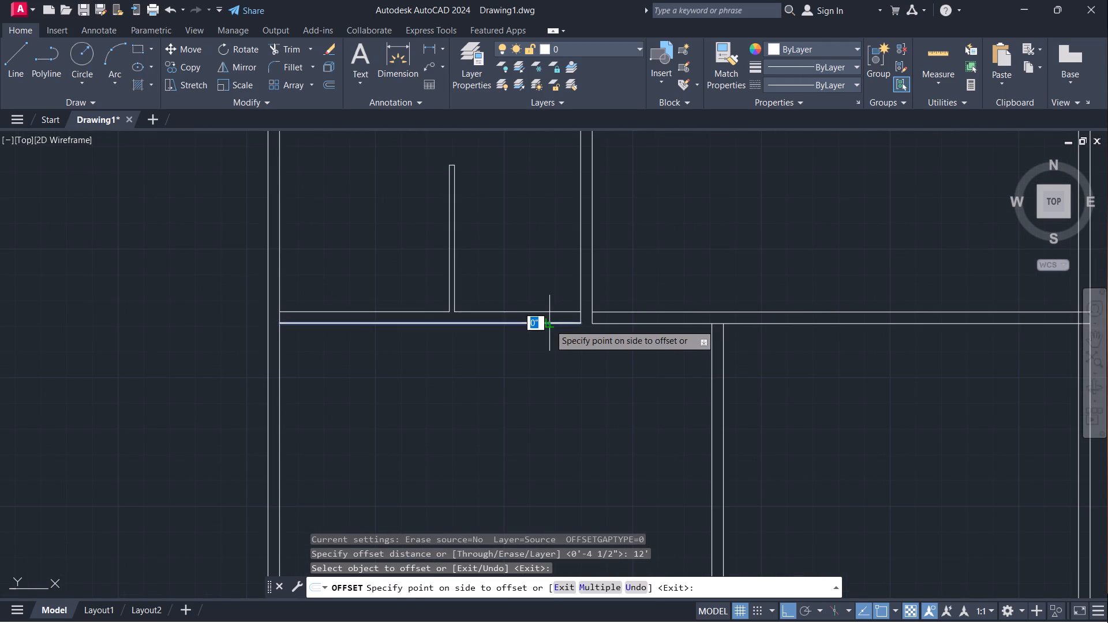
click(549, 393)
Offset the lower face of the large central room's bottom wall 12' downward.
scroll(542, 384, down, 2)
middle_drag(543, 417, 582, 356)
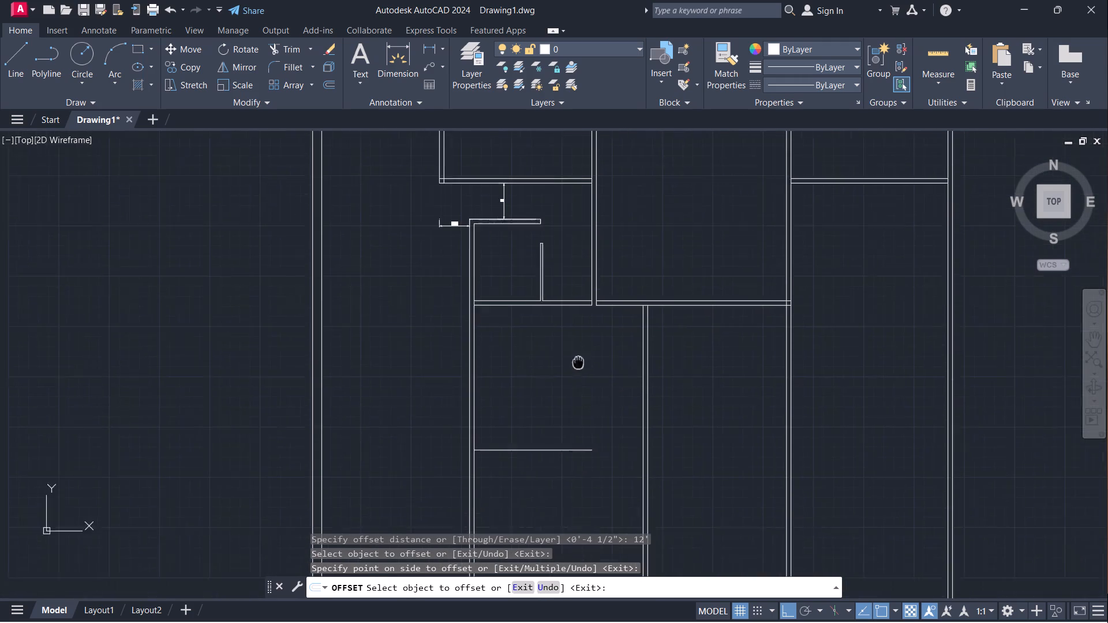
middle_drag(582, 356, 583, 355)
scroll(624, 299, up, 2)
click(619, 294)
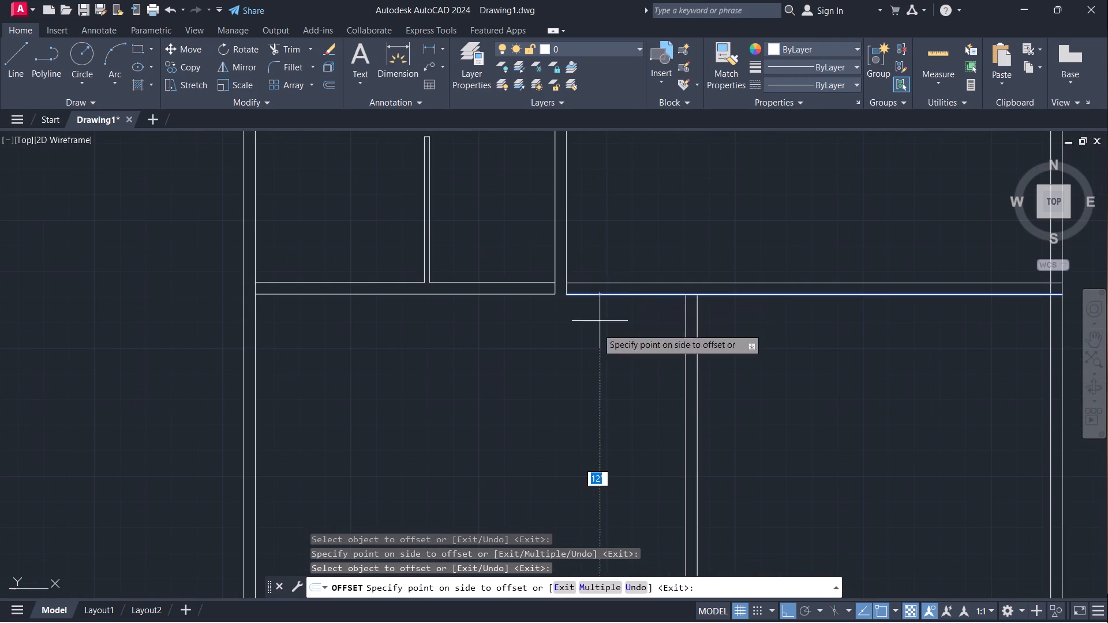
click(602, 394)
scroll(602, 394, down, 1)
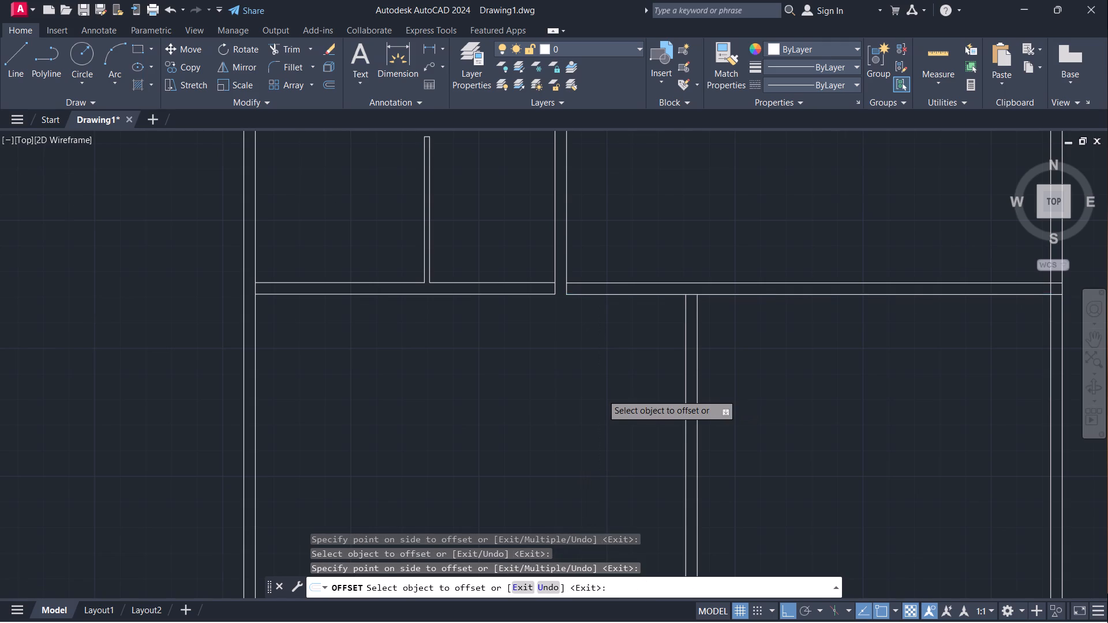
scroll(602, 394, down, 1)
middle_drag(667, 476, 708, 407)
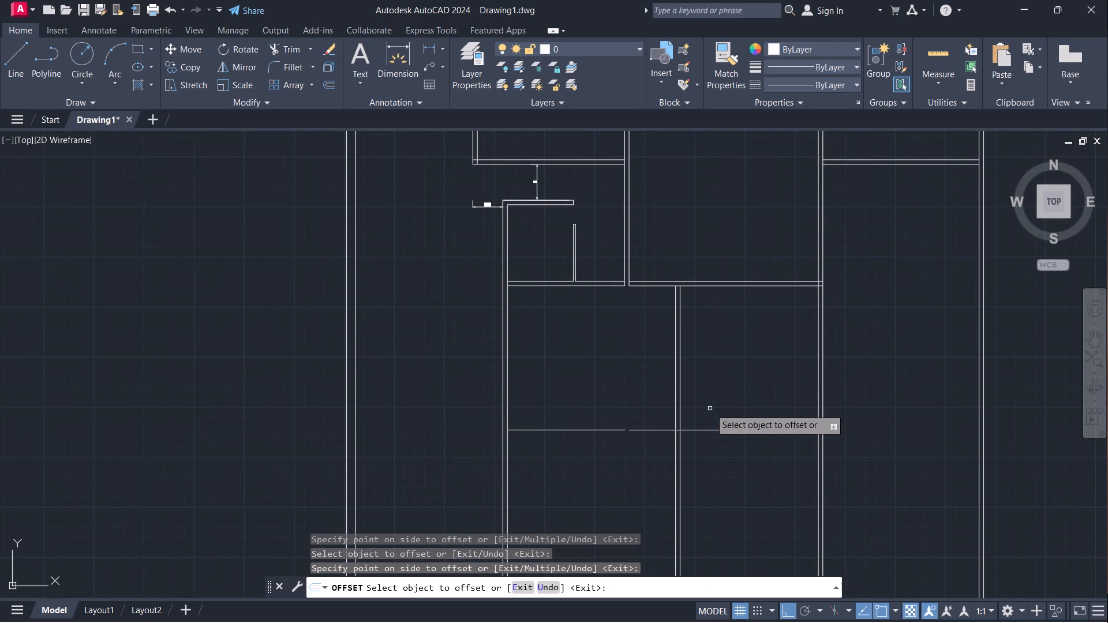
Extend the horizontal line 12' below the large central room leftward to the far-left wall of the rooms below.
key(space)
scroll(631, 379, up, 1)
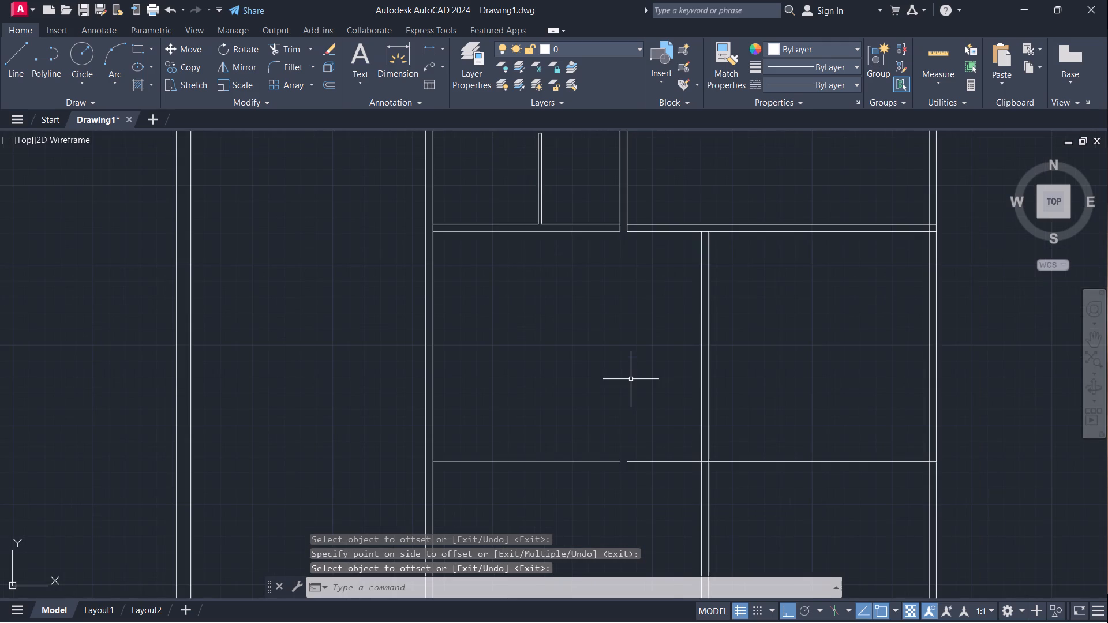
text(EX)
key(Return)
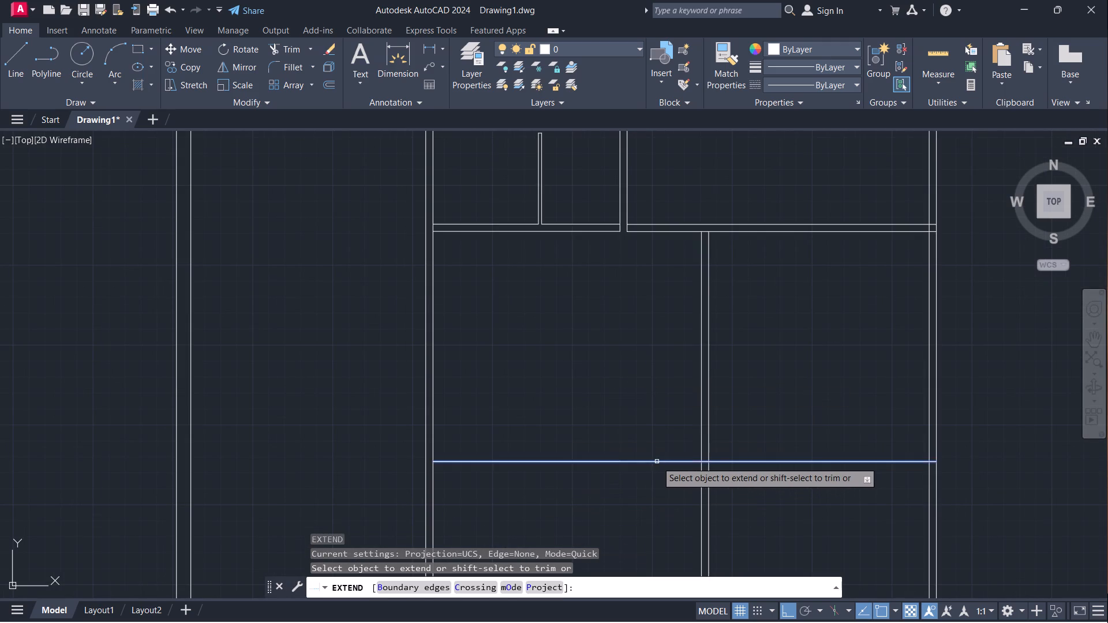
click(657, 461)
key(space)
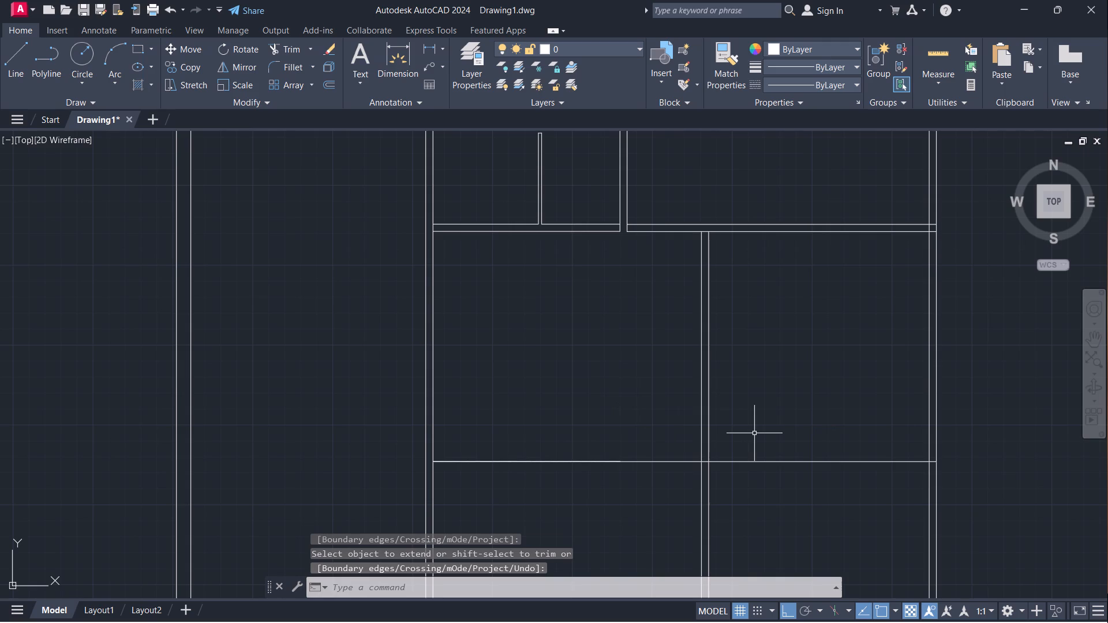
Trim that horizontal line out of the right-hand lower room and both adjoining vertical walls, keeping only its left-room portion.
text(TR)
key(Return)
drag(754, 433, 755, 528)
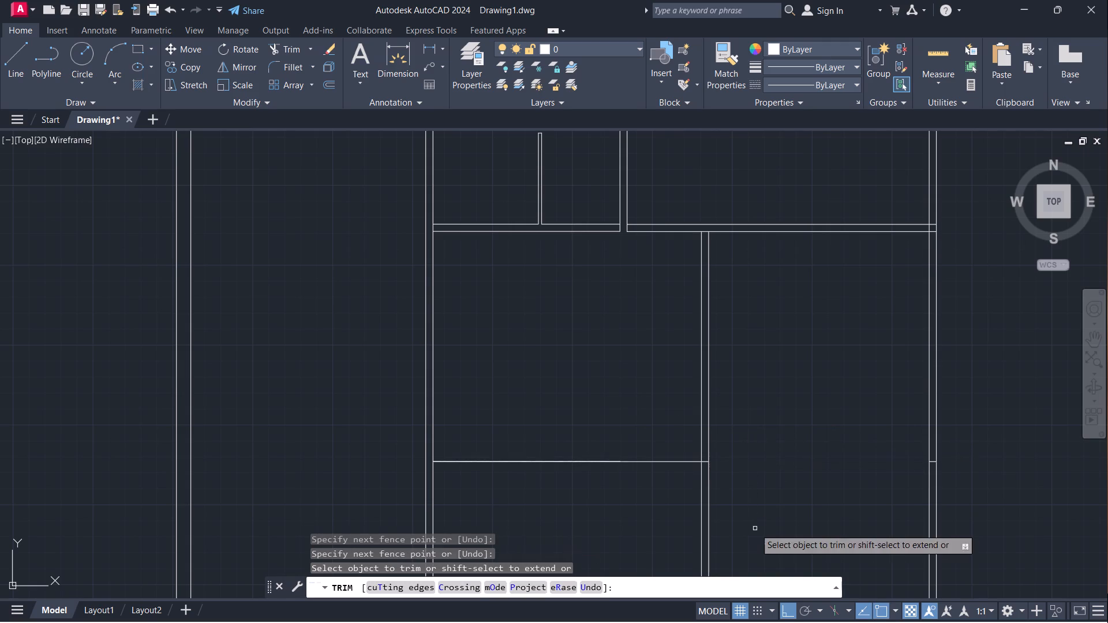
scroll(694, 479, up, 4)
drag(751, 355, 751, 401)
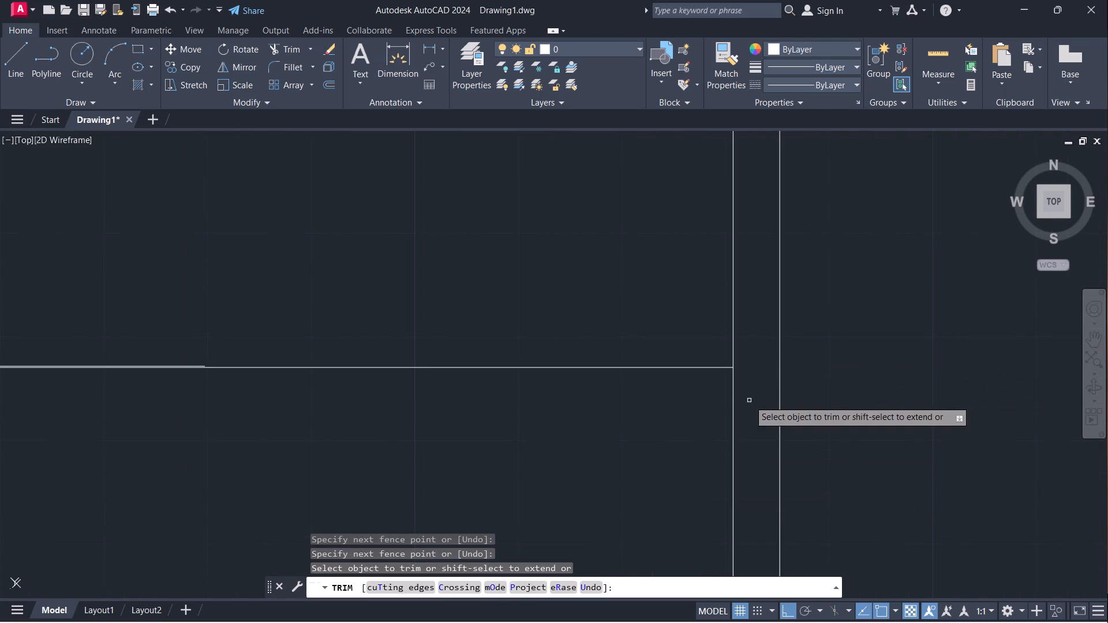
scroll(778, 349, down, 3)
scroll(942, 408, down, 3)
middle_drag(942, 416, 669, 343)
scroll(701, 315, up, 2)
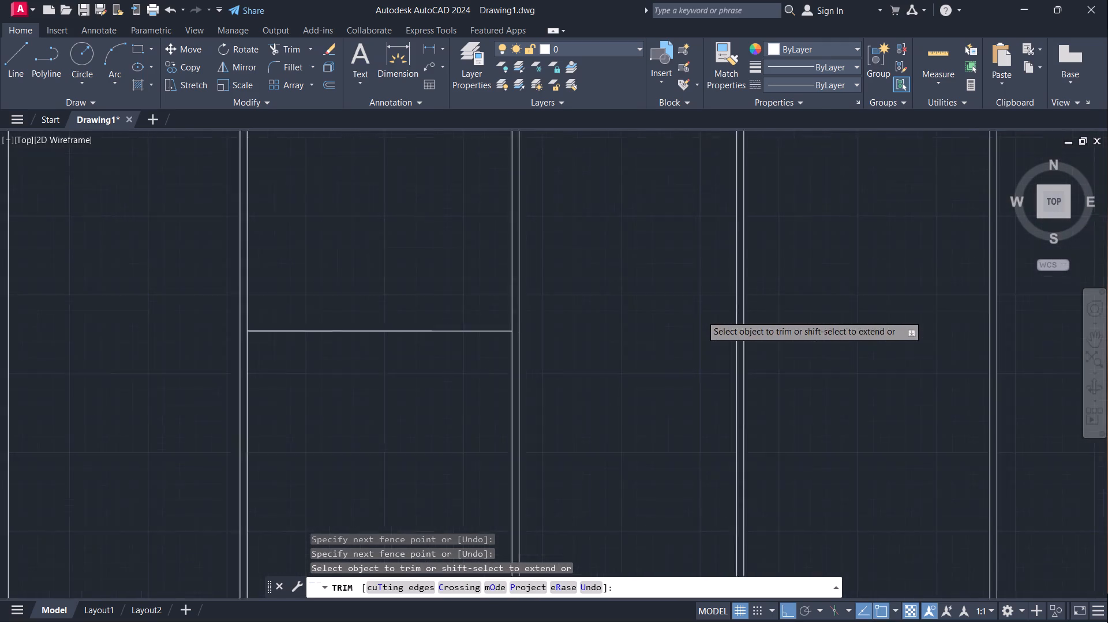
scroll(701, 315, up, 2)
scroll(797, 336, up, 3)
drag(781, 407, 778, 425)
scroll(771, 382, down, 5)
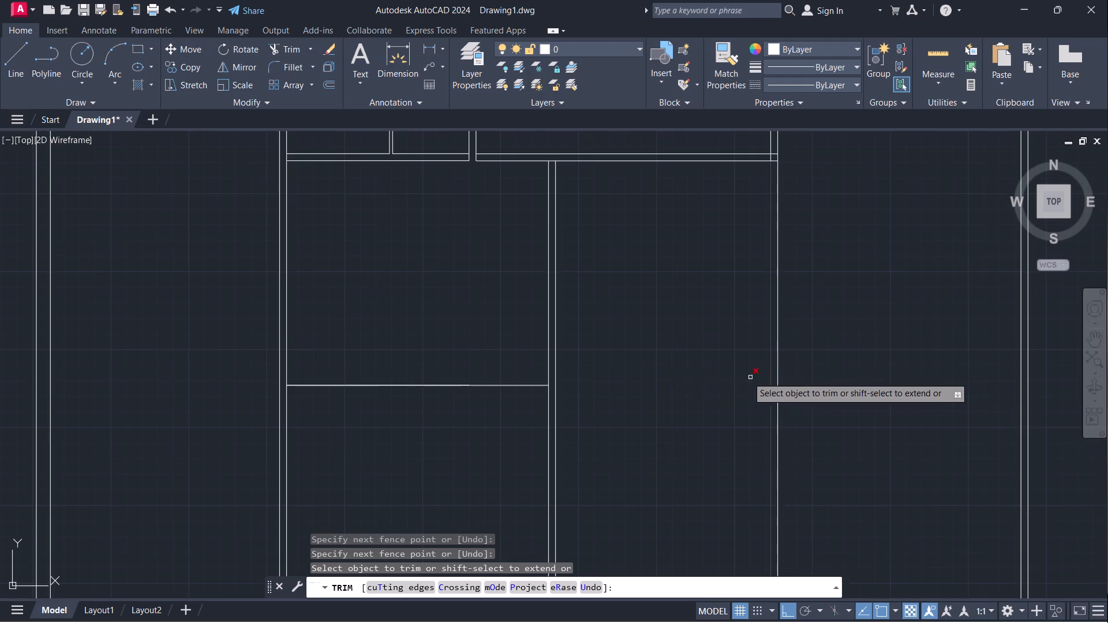
key(space)
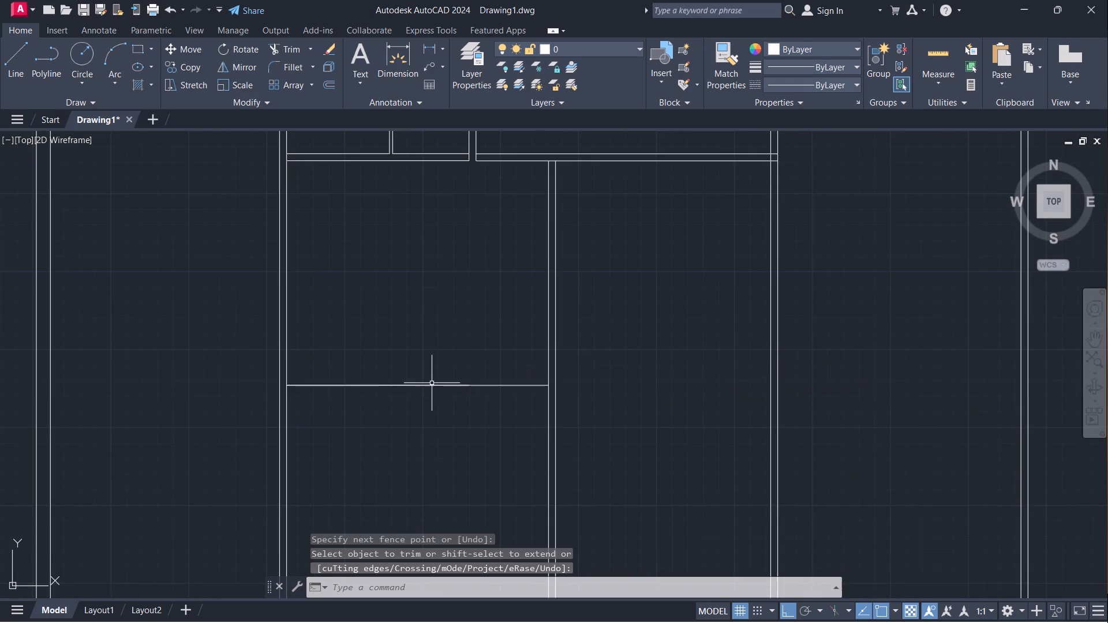
Offset both overlapping bottom lines of the left lower room 4.5" downward to form the wall's second face.
middle_drag(435, 382, 515, 373)
key(o)
key(Return)
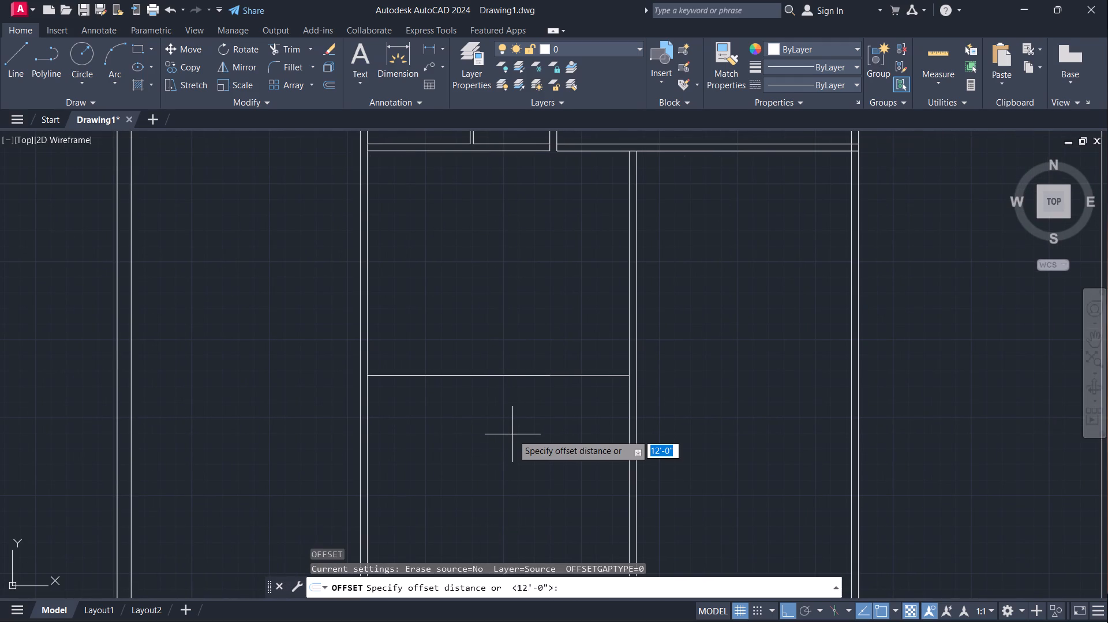
text(4.5")
key(Return)
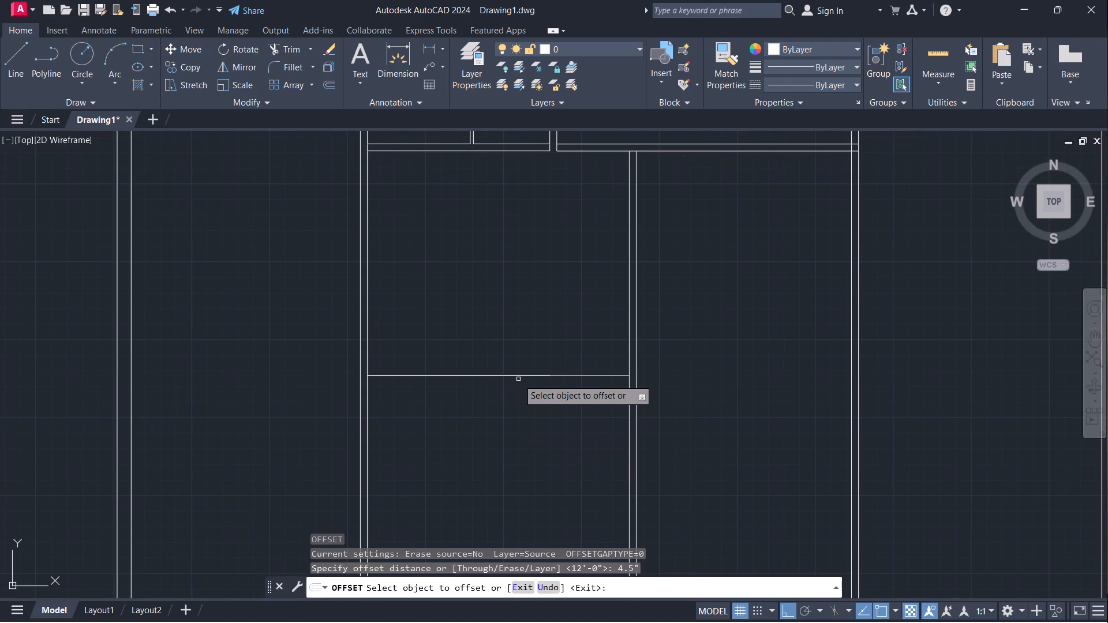
click(526, 374)
click(523, 455)
click(566, 375)
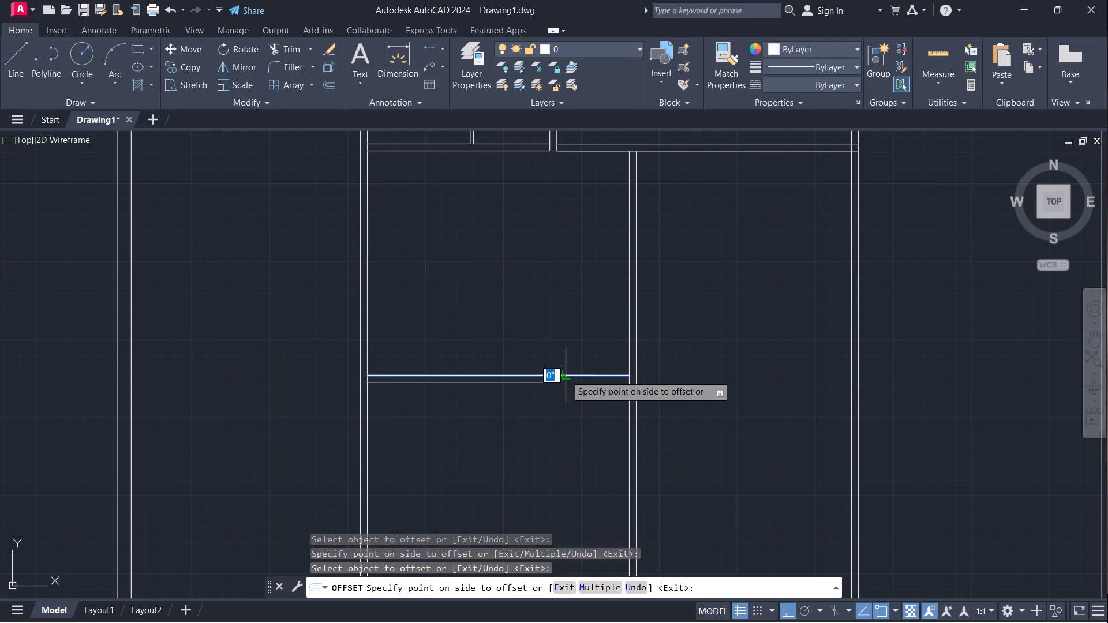
click(564, 410)
scroll(567, 354, down, 1)
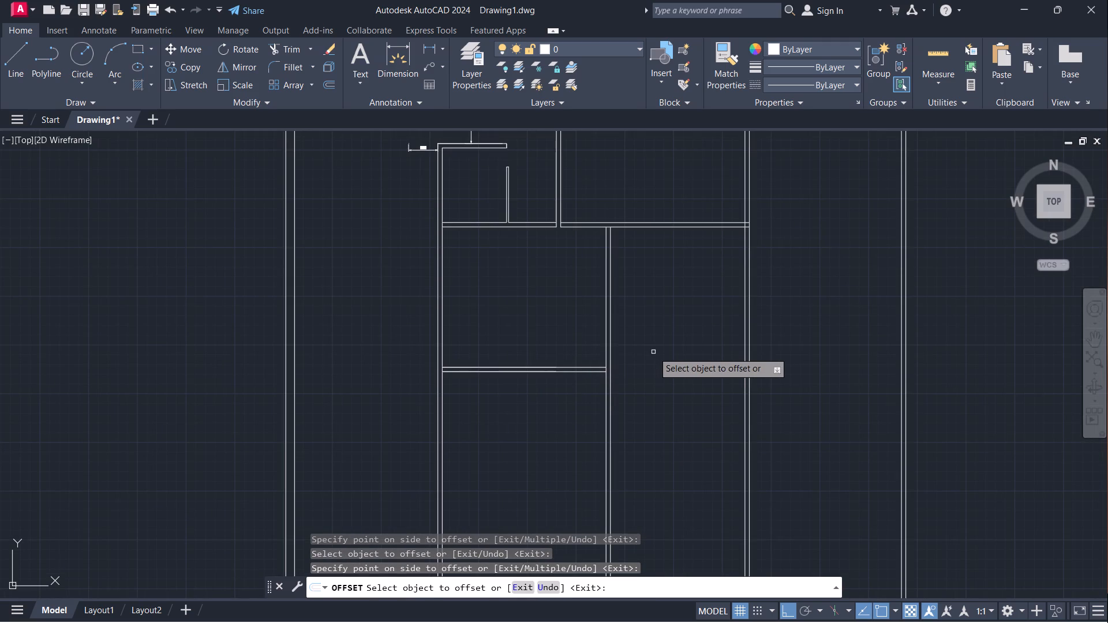
Offset the lower face of the large central room's bottom wall 12'9" downward for the right-hand lower room.
key(space)
key(space)
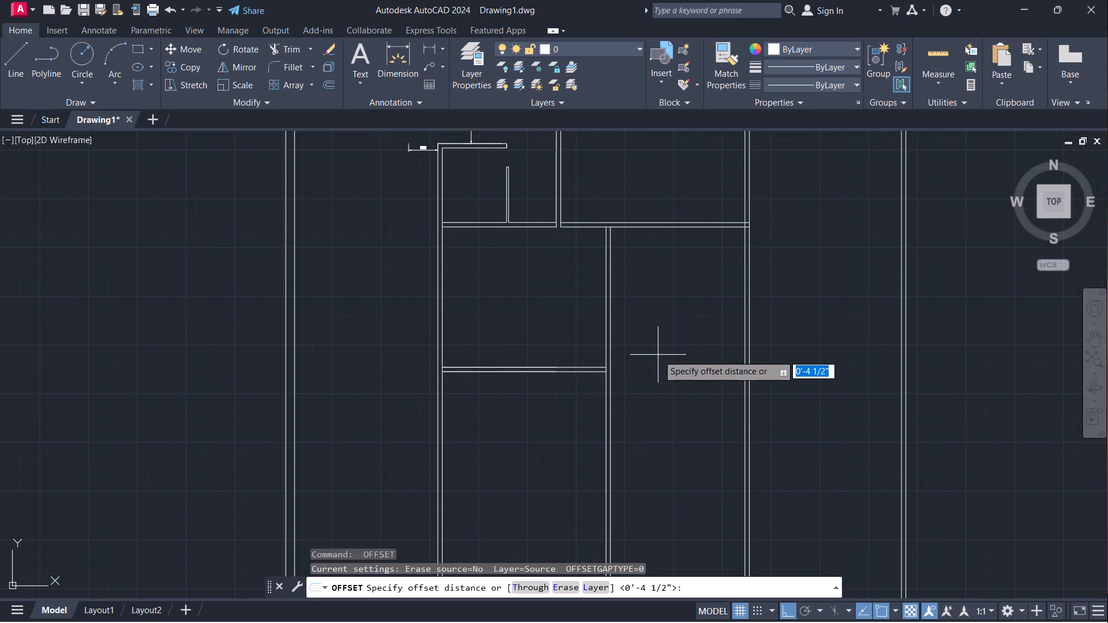
text(12')
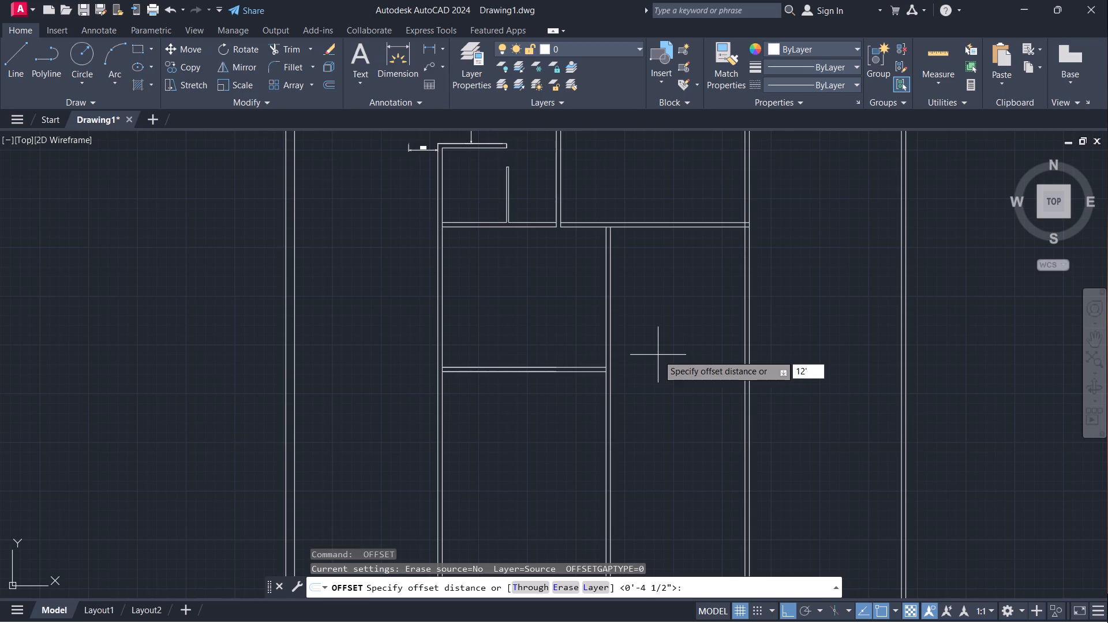
text(9")
key(Return)
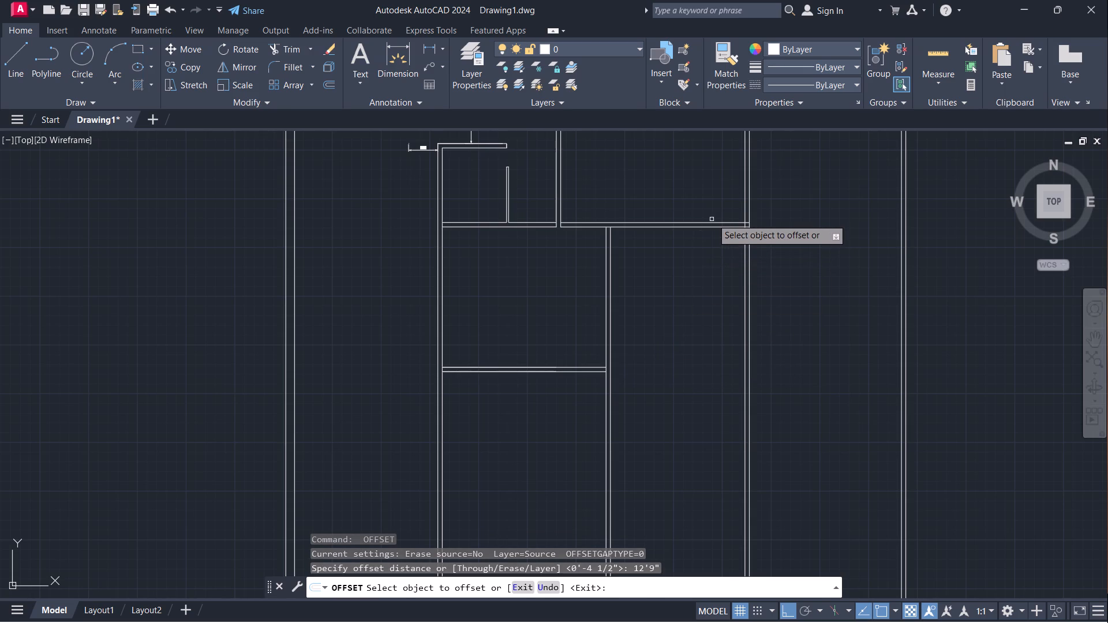
scroll(690, 230, up, 3)
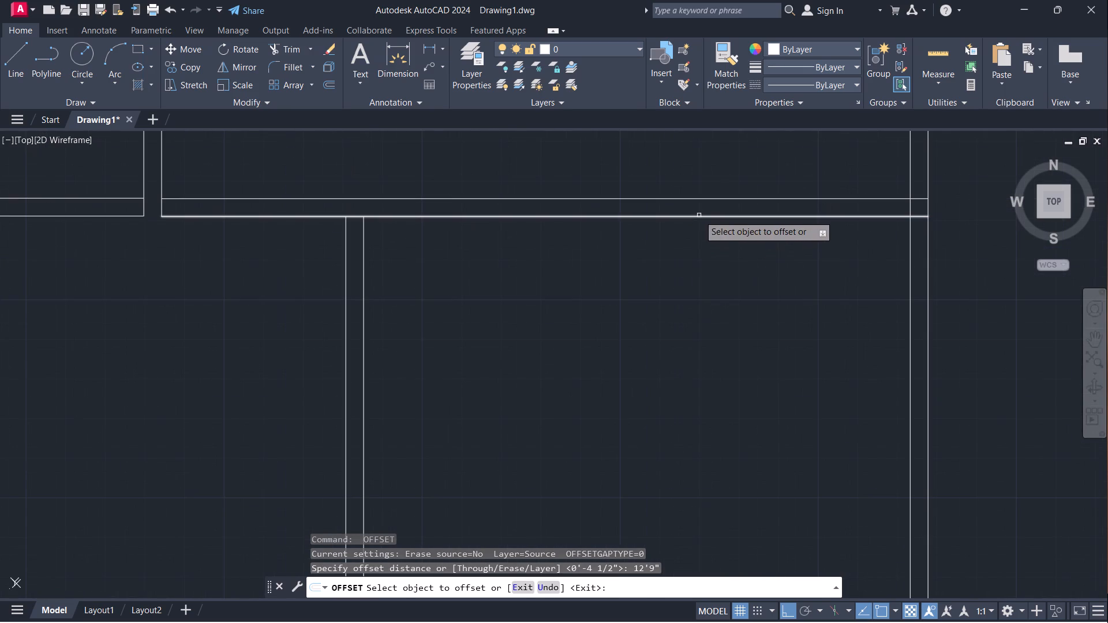
click(699, 215)
scroll(708, 359, down, 3)
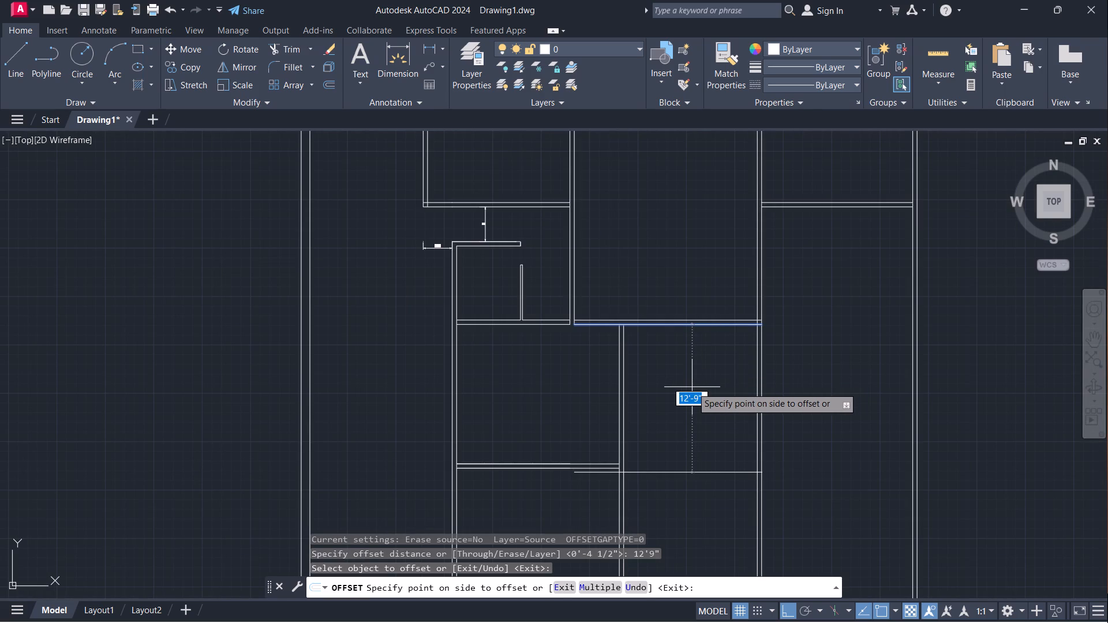
click(691, 387)
key(space)
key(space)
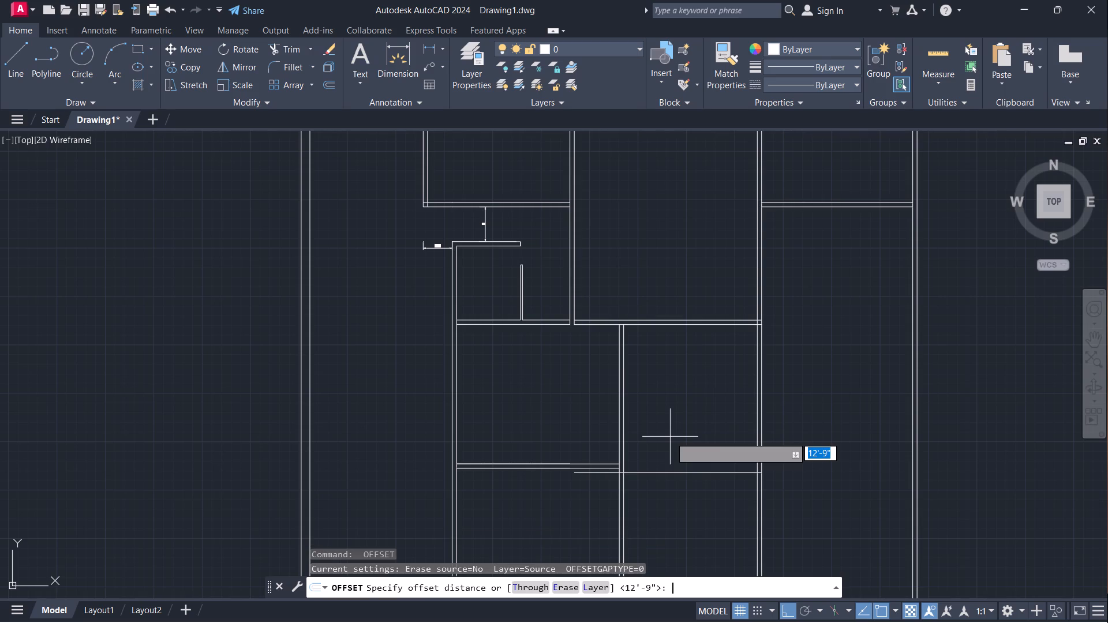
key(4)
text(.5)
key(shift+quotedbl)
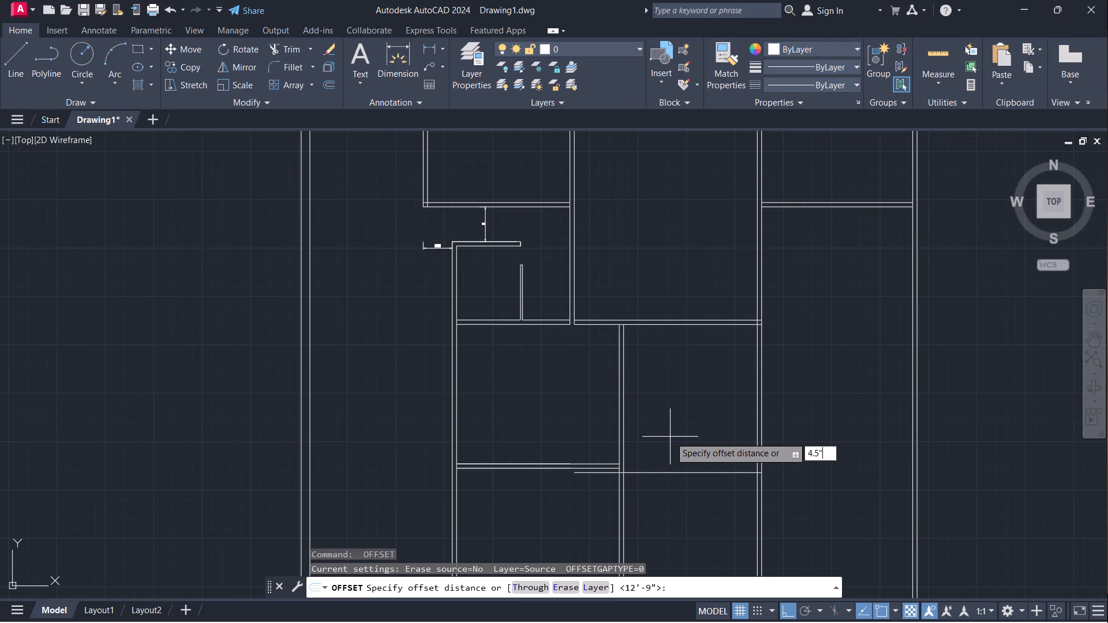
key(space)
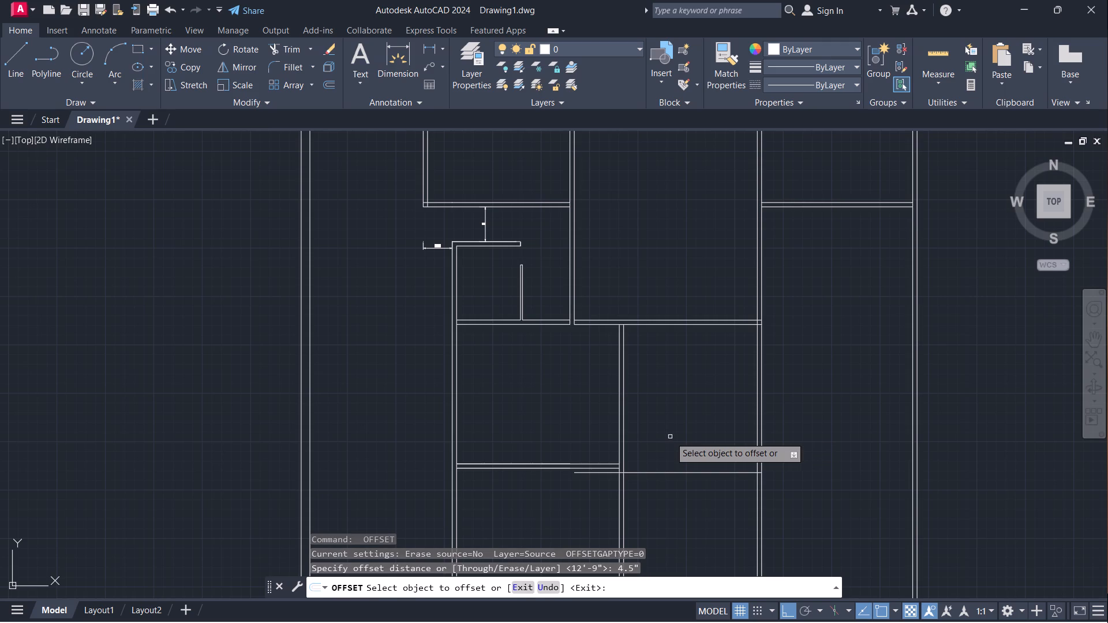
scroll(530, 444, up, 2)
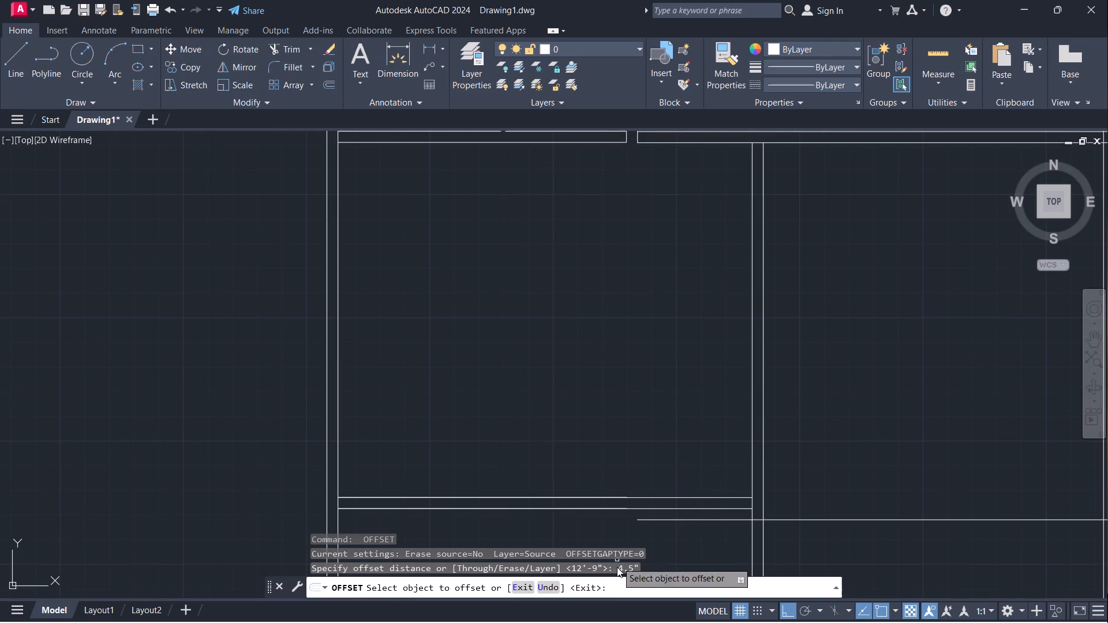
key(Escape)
Trim the 12'9" offset line back to the right face of the vertical wall between the two lower rooms.
text(TR)
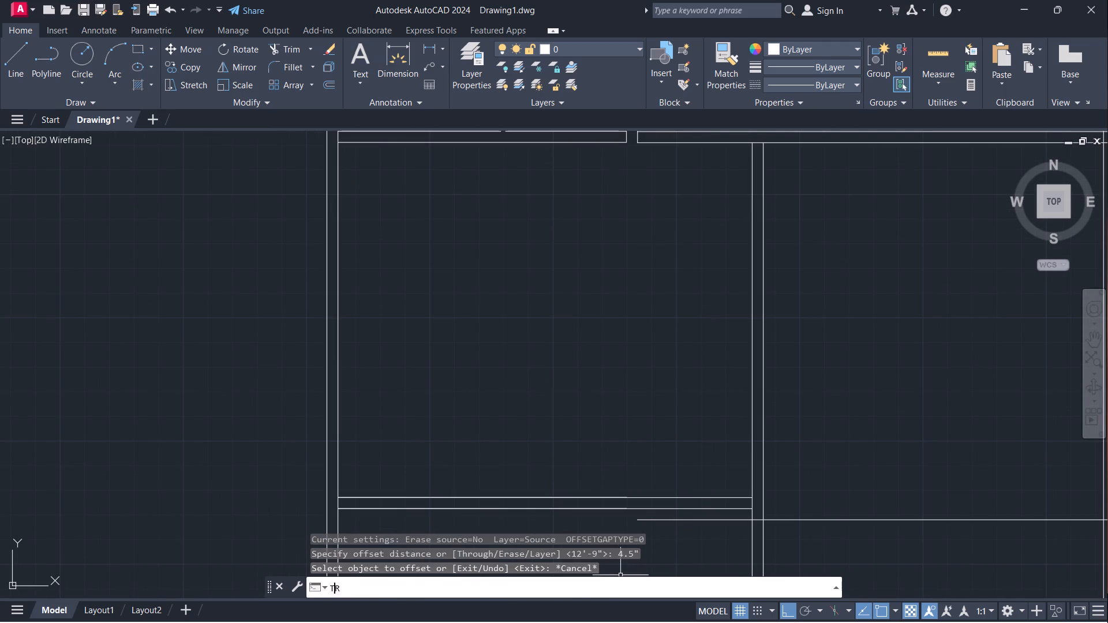
key(Return)
scroll(754, 512, up, 3)
drag(671, 529, 672, 548)
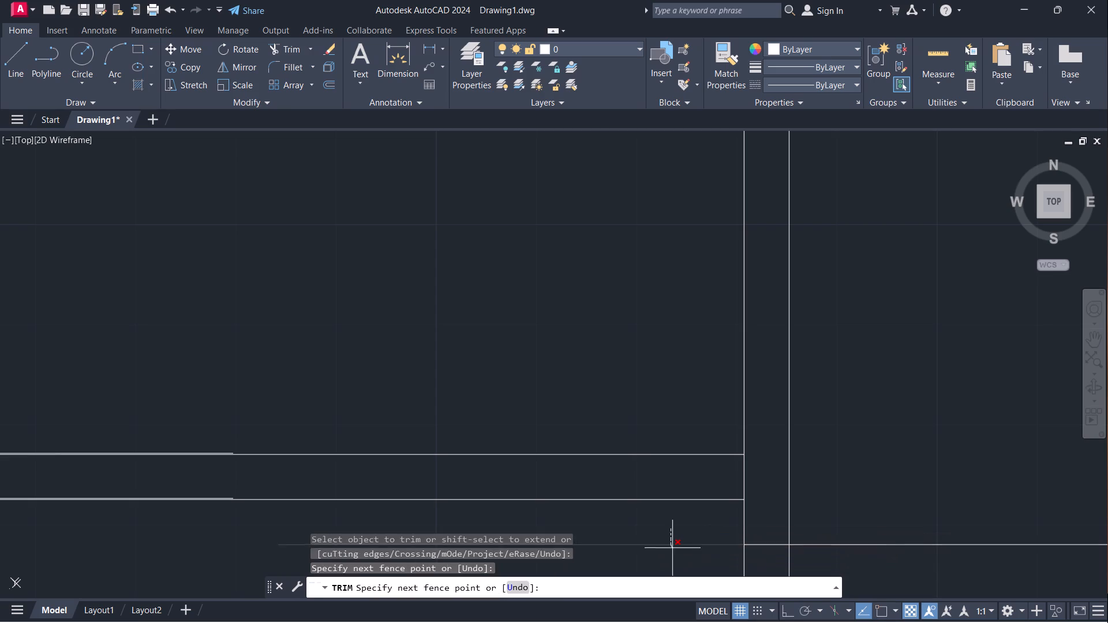
drag(672, 548, 672, 549)
drag(773, 533, 770, 557)
scroll(781, 485, down, 2)
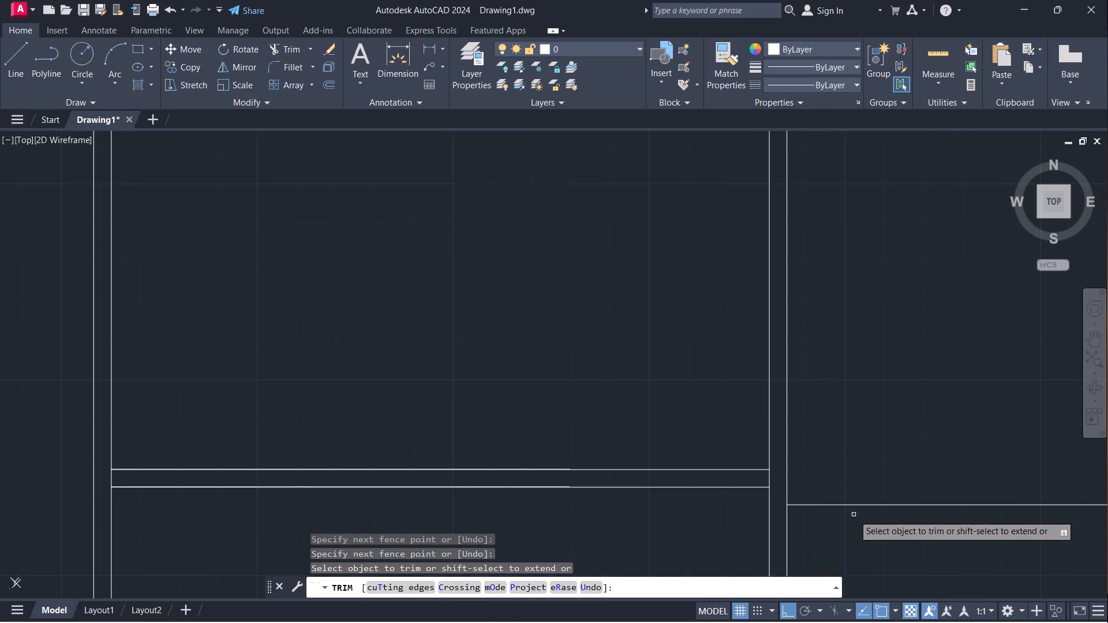
scroll(857, 508, down, 2)
middle_drag(866, 556, 632, 475)
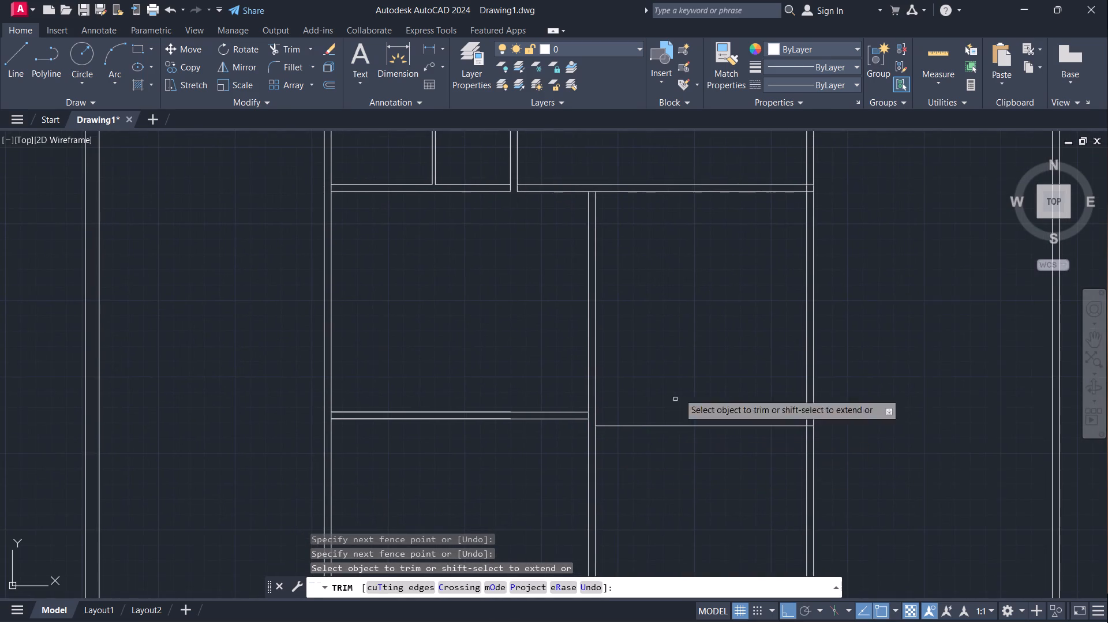
Trim the ends of the central room's bottom wall lines where they cross into the right vertical wall.
scroll(828, 167, up, 3)
drag(747, 222, 747, 242)
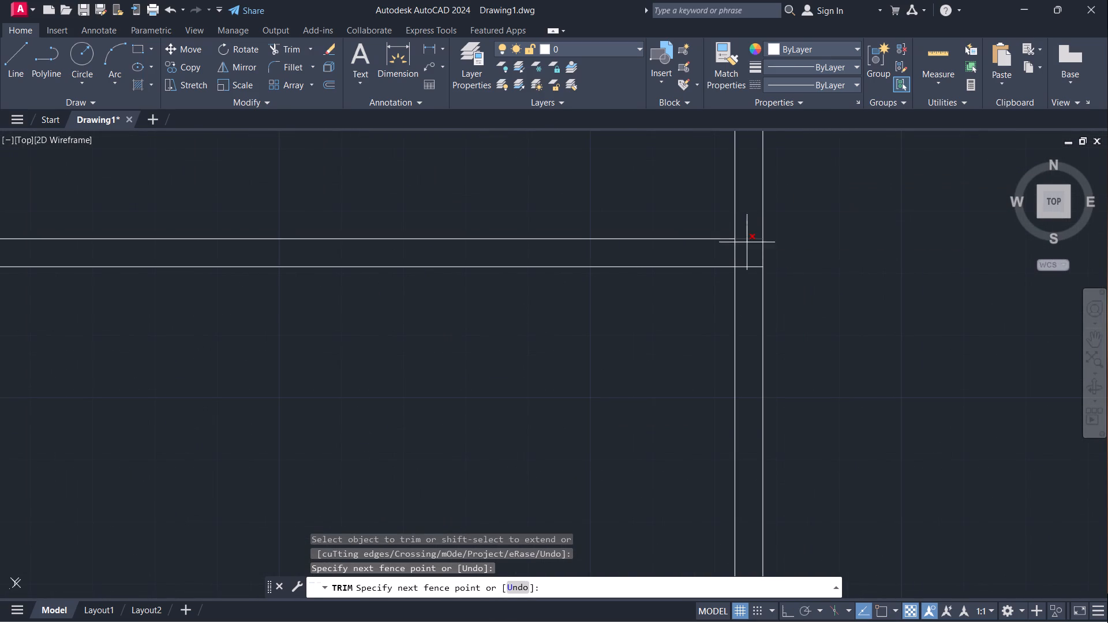
drag(747, 242, 750, 268)
scroll(750, 268, down, 3)
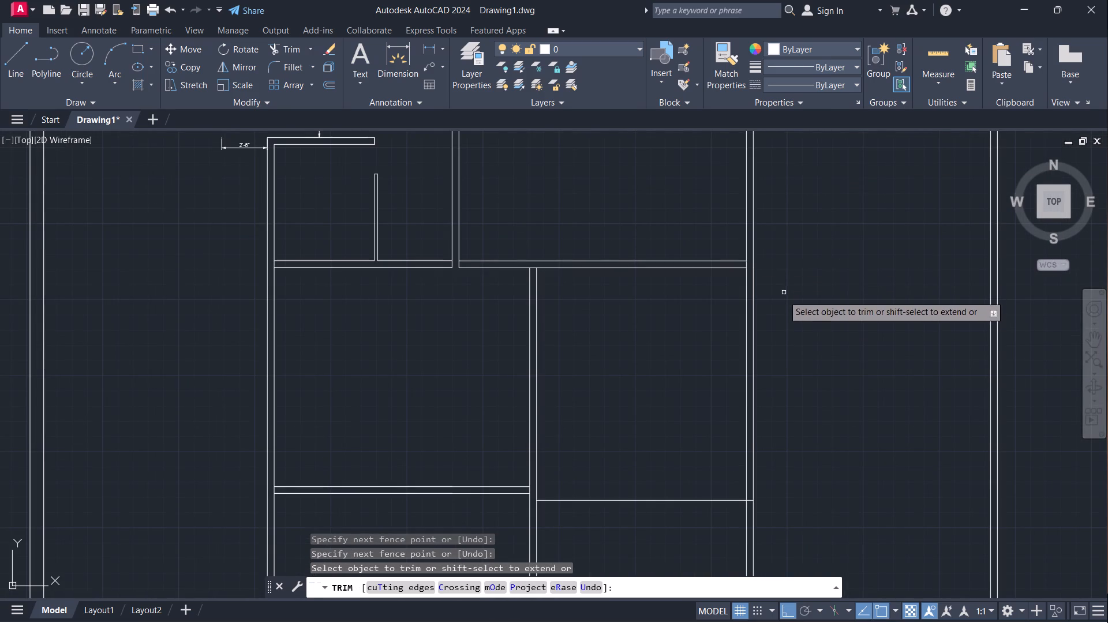
middle_drag(776, 455, 622, 372)
scroll(647, 343, down, 1)
scroll(704, 295, down, 2)
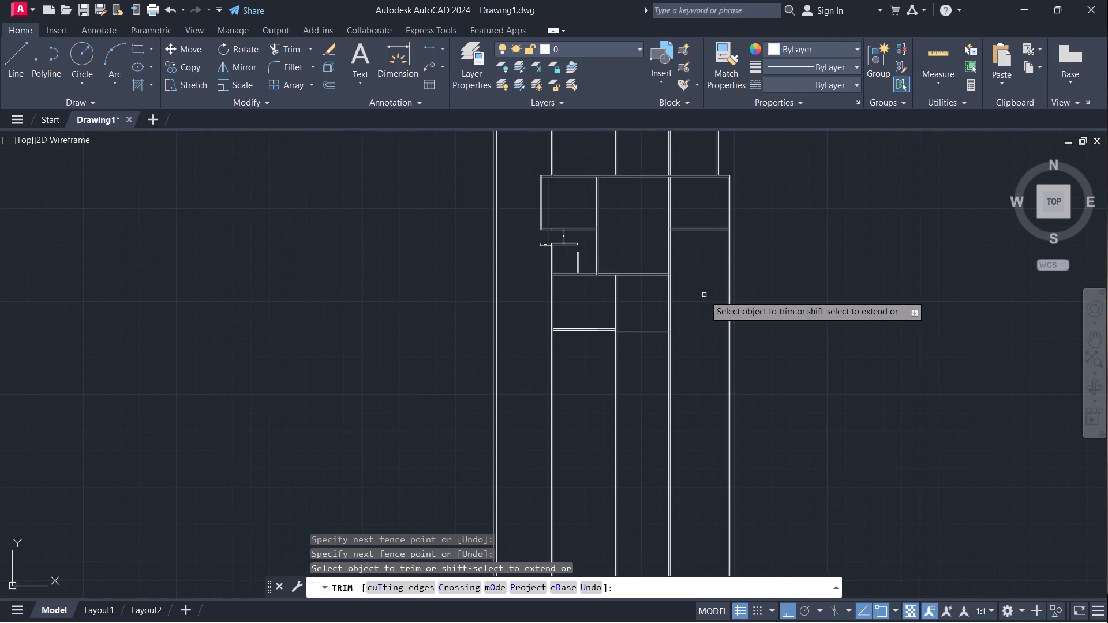
key(space)
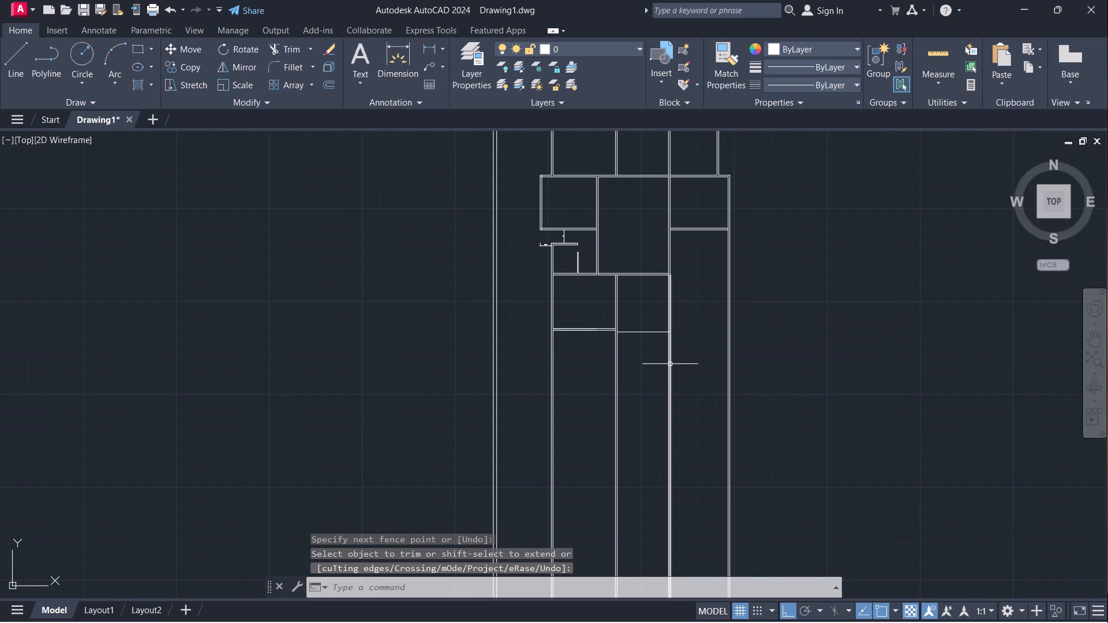
Offset the right face of the right-hand lower room's right wall 13' to the right.
key(o)
key(Return)
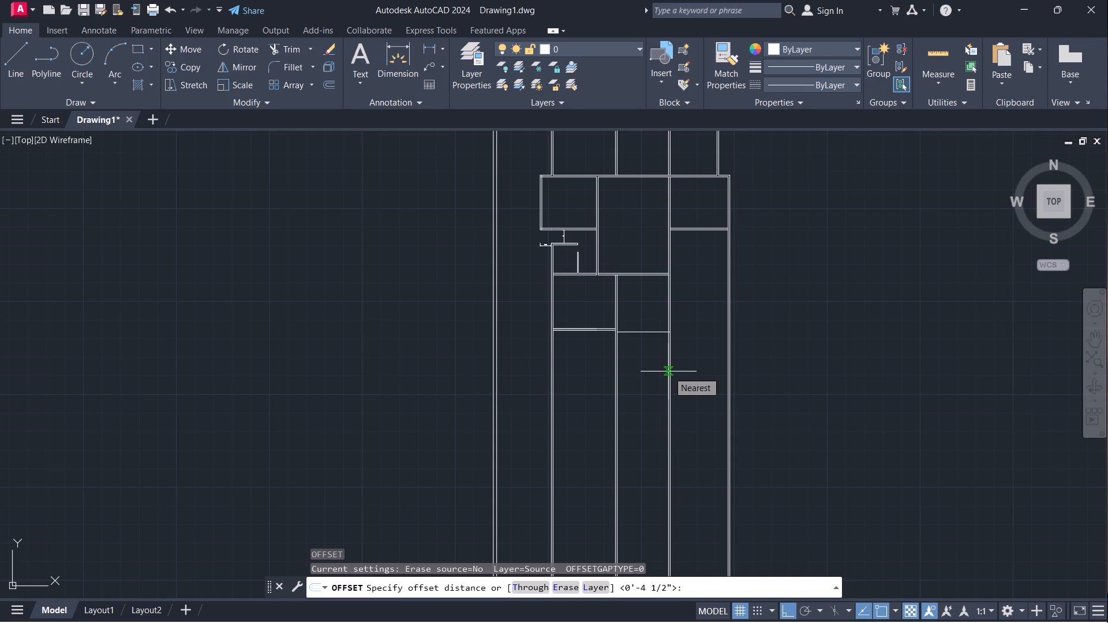
text(13)
key(apostrophe)
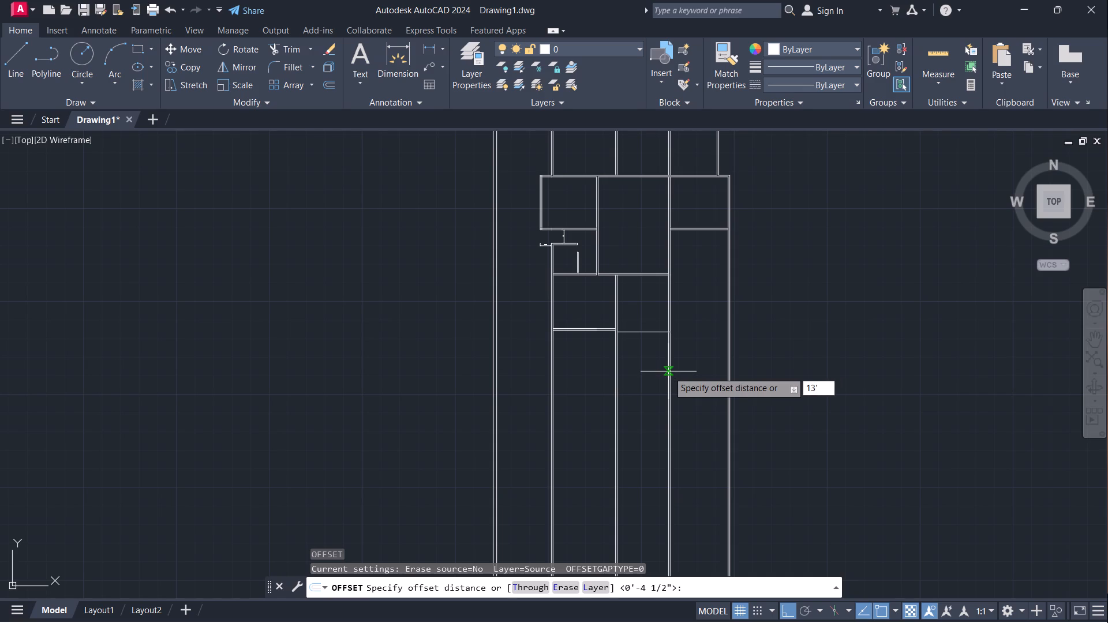
key(Return)
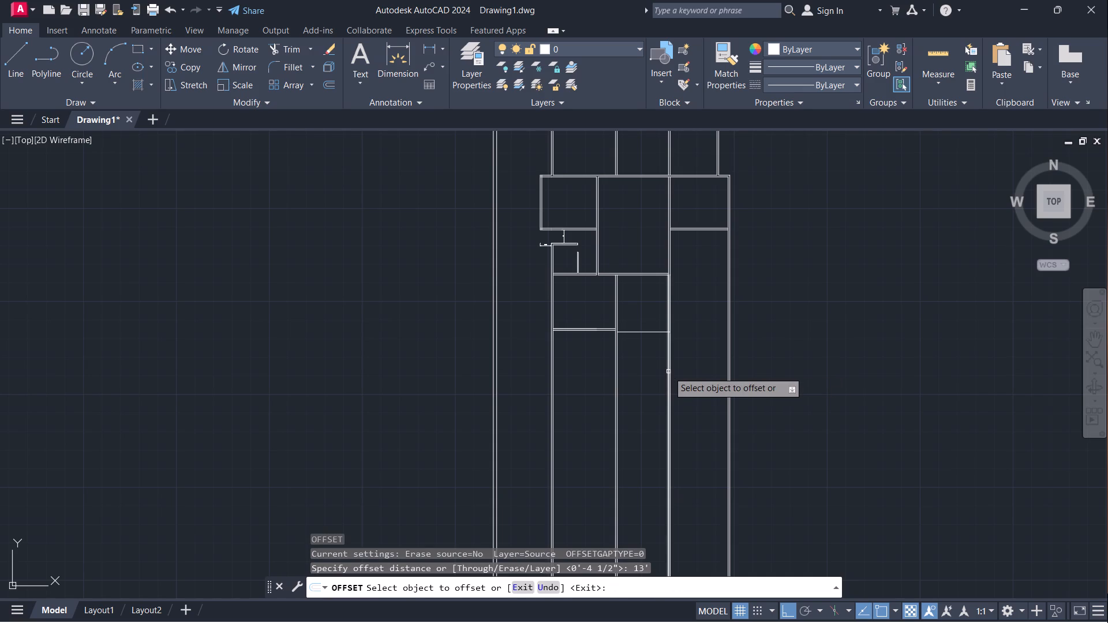
scroll(670, 362, up, 4)
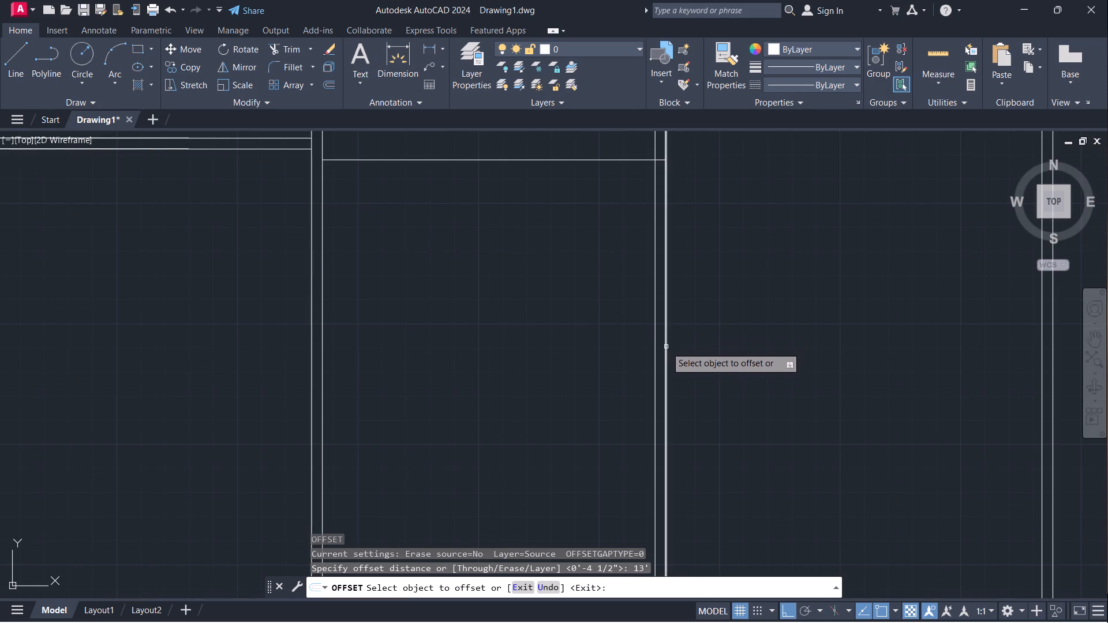
click(666, 347)
click(822, 346)
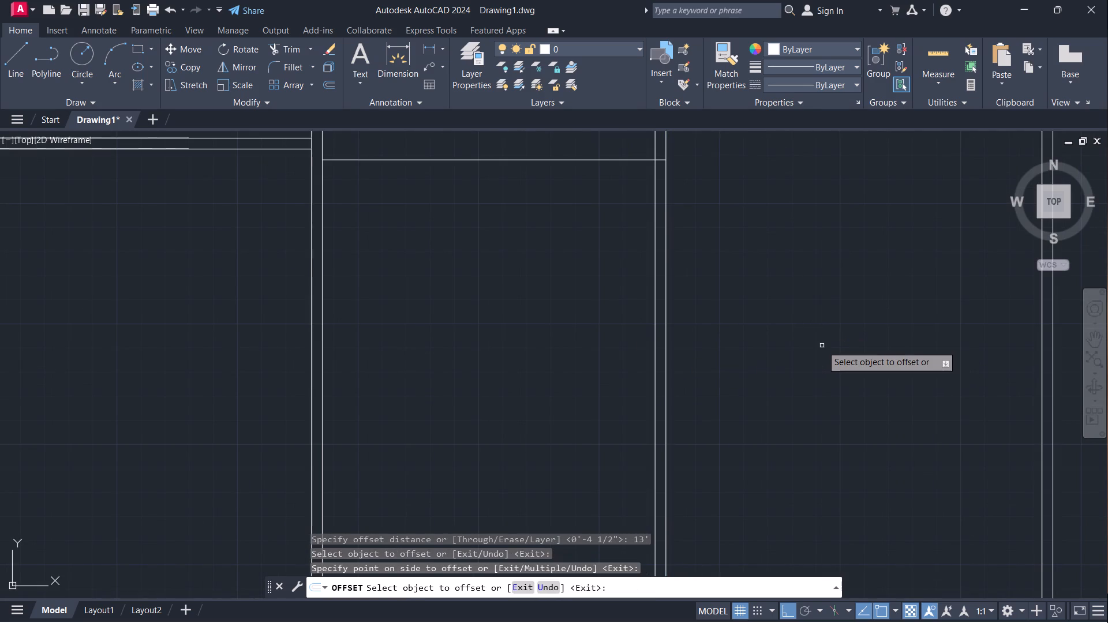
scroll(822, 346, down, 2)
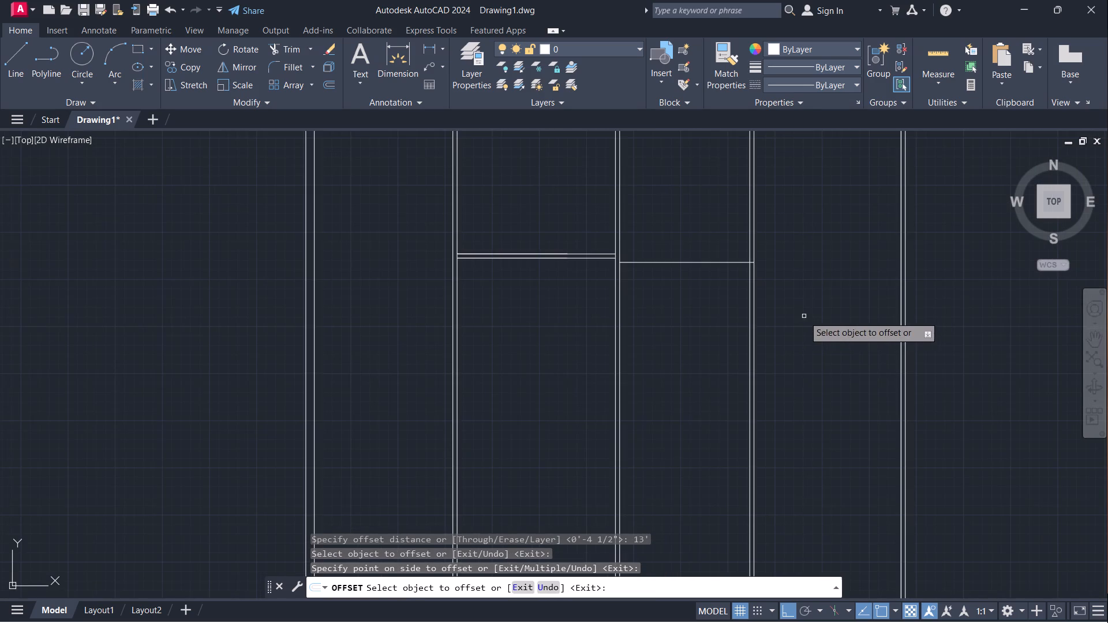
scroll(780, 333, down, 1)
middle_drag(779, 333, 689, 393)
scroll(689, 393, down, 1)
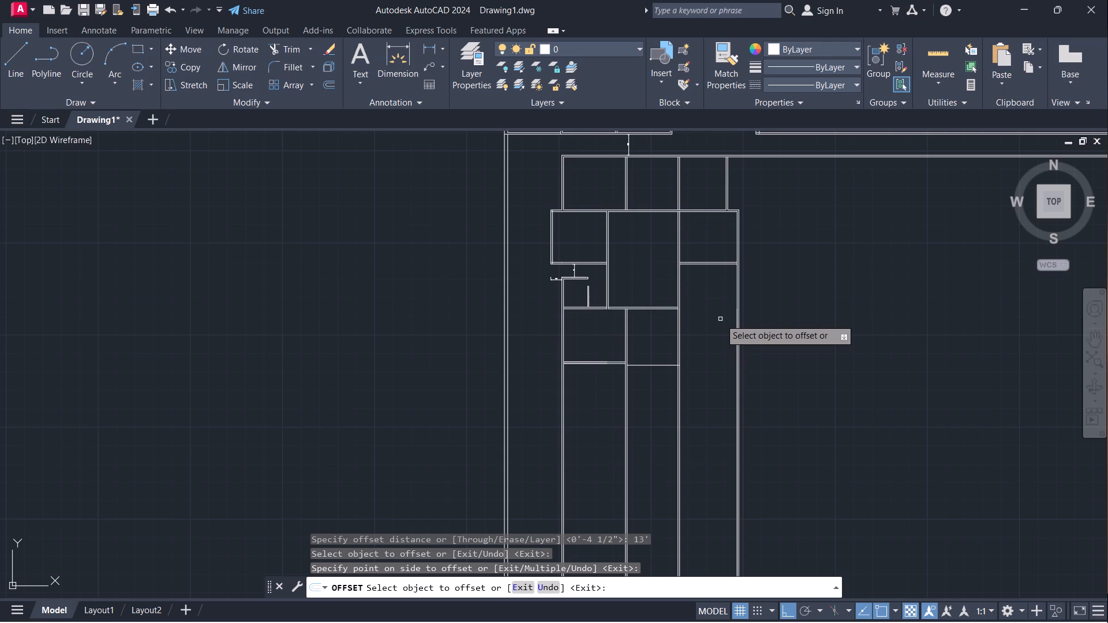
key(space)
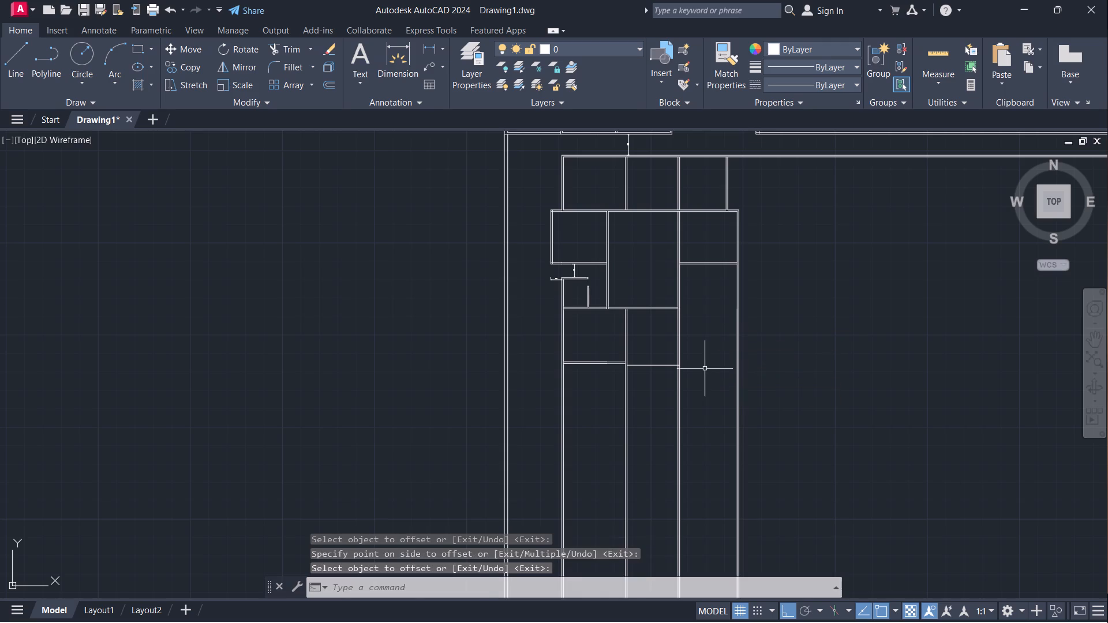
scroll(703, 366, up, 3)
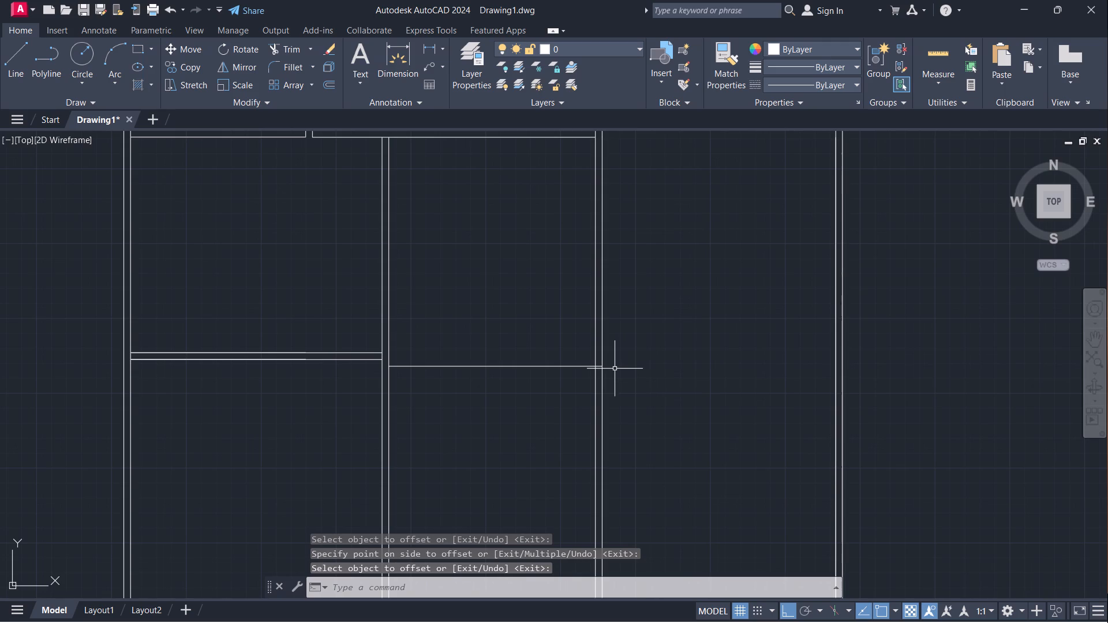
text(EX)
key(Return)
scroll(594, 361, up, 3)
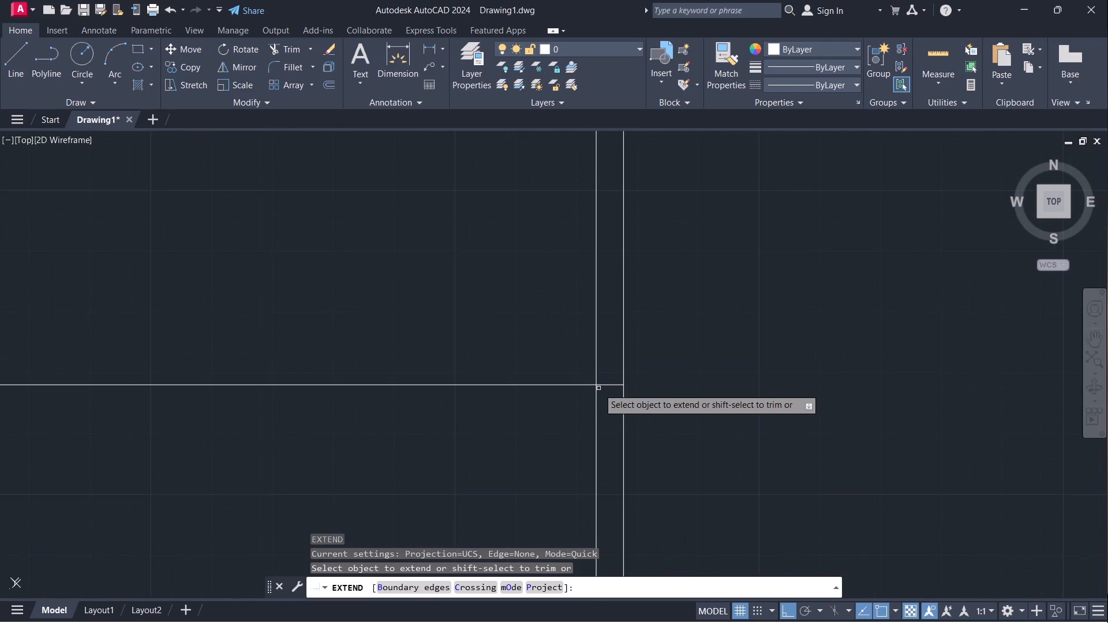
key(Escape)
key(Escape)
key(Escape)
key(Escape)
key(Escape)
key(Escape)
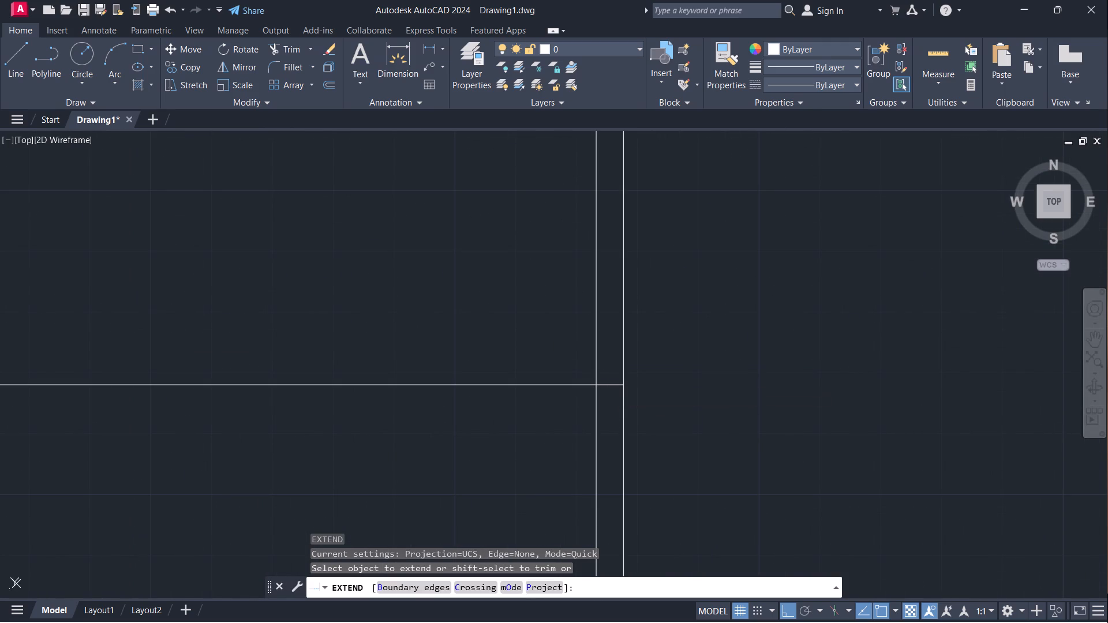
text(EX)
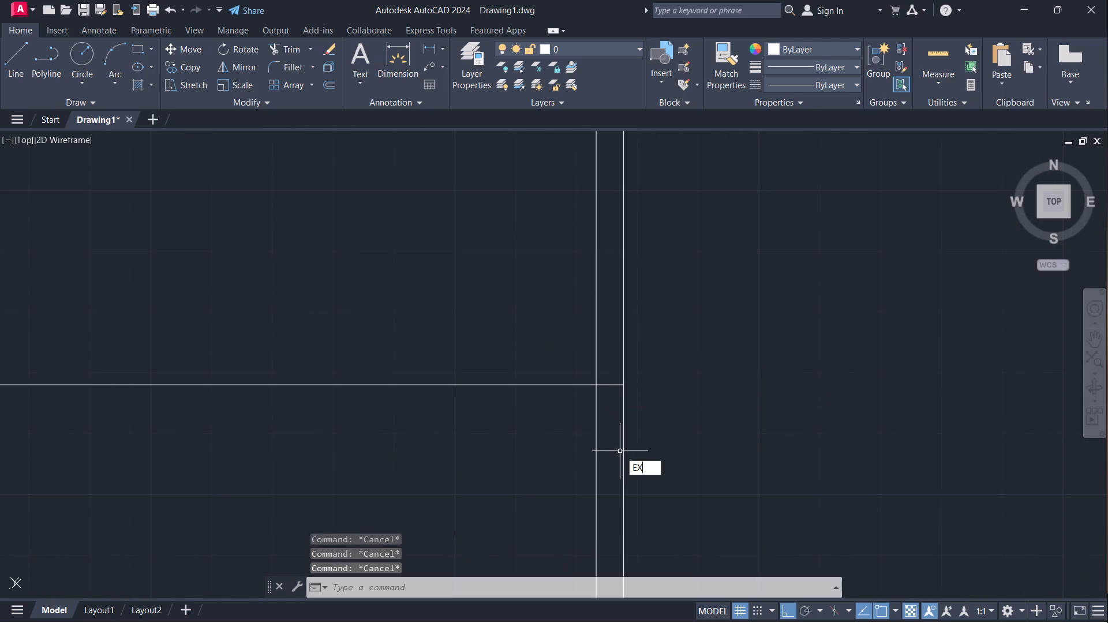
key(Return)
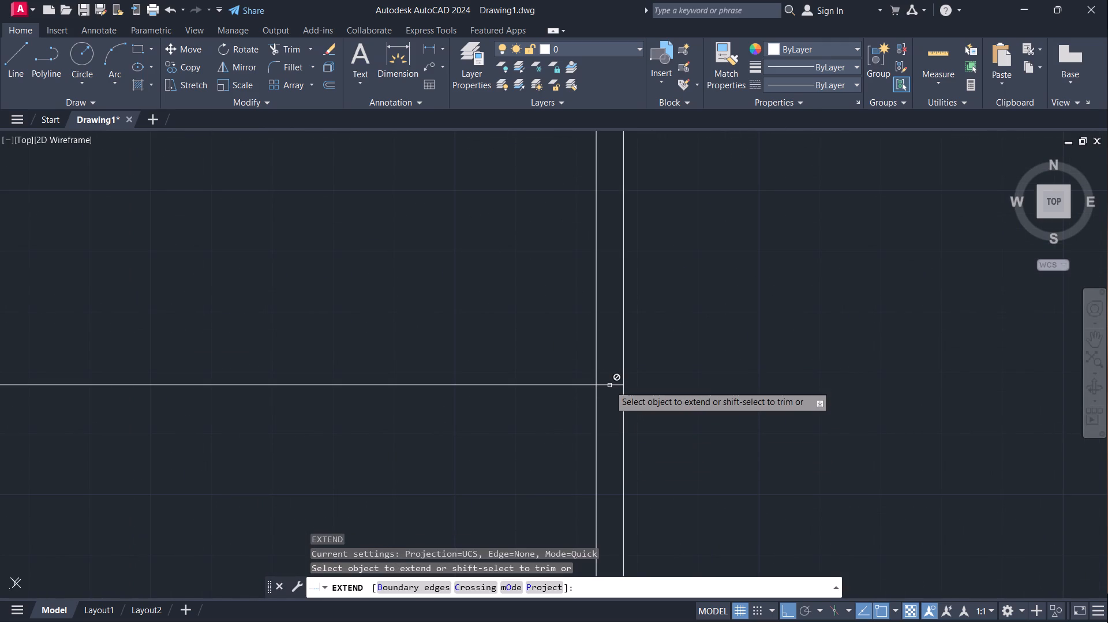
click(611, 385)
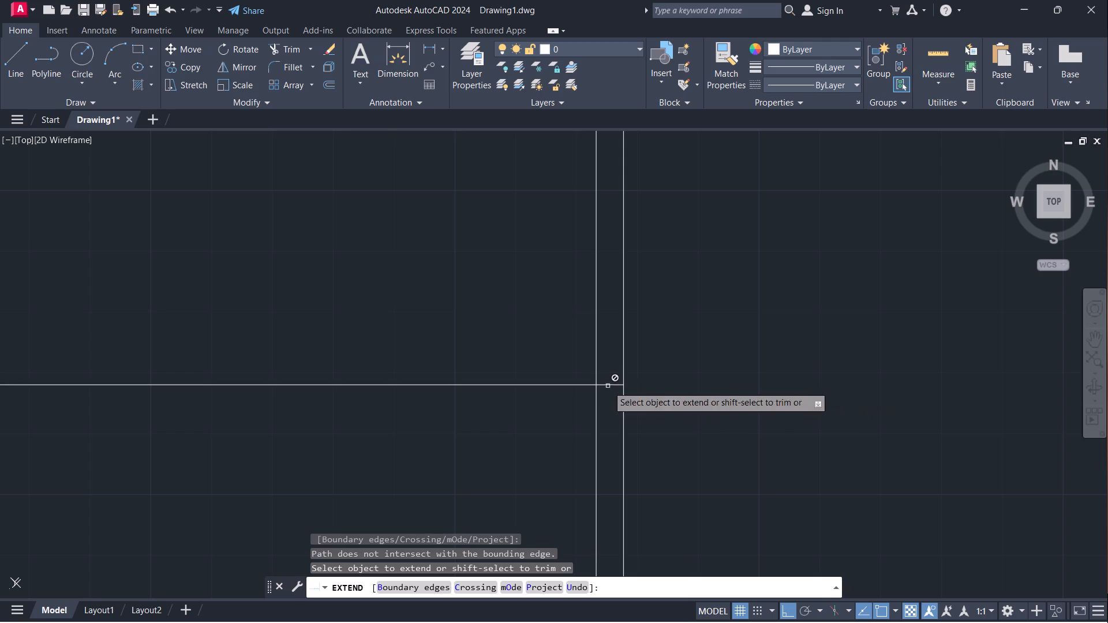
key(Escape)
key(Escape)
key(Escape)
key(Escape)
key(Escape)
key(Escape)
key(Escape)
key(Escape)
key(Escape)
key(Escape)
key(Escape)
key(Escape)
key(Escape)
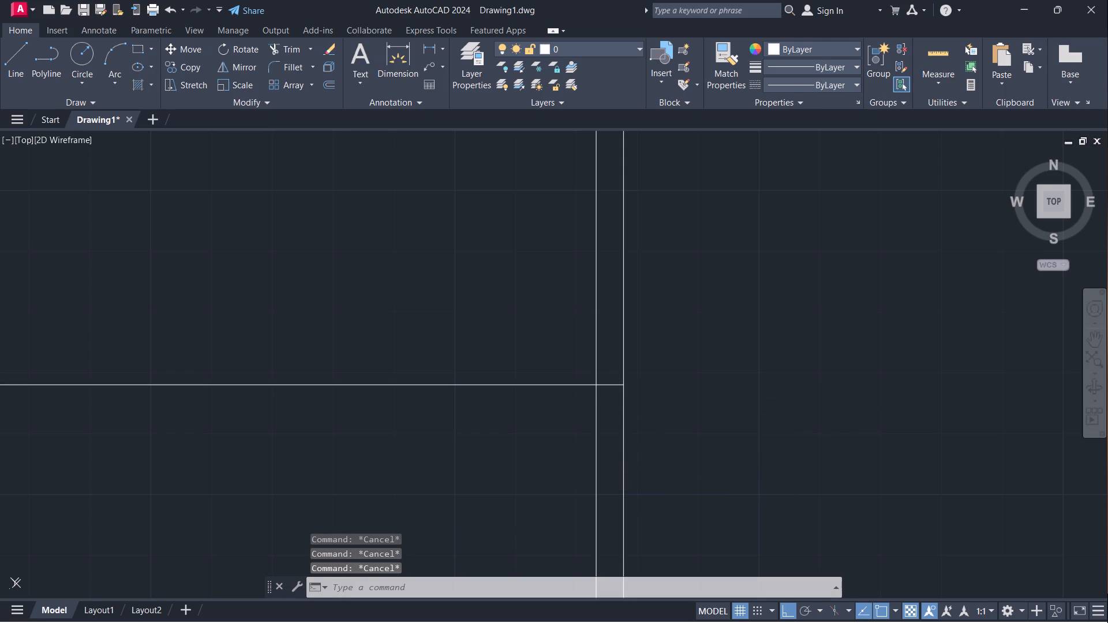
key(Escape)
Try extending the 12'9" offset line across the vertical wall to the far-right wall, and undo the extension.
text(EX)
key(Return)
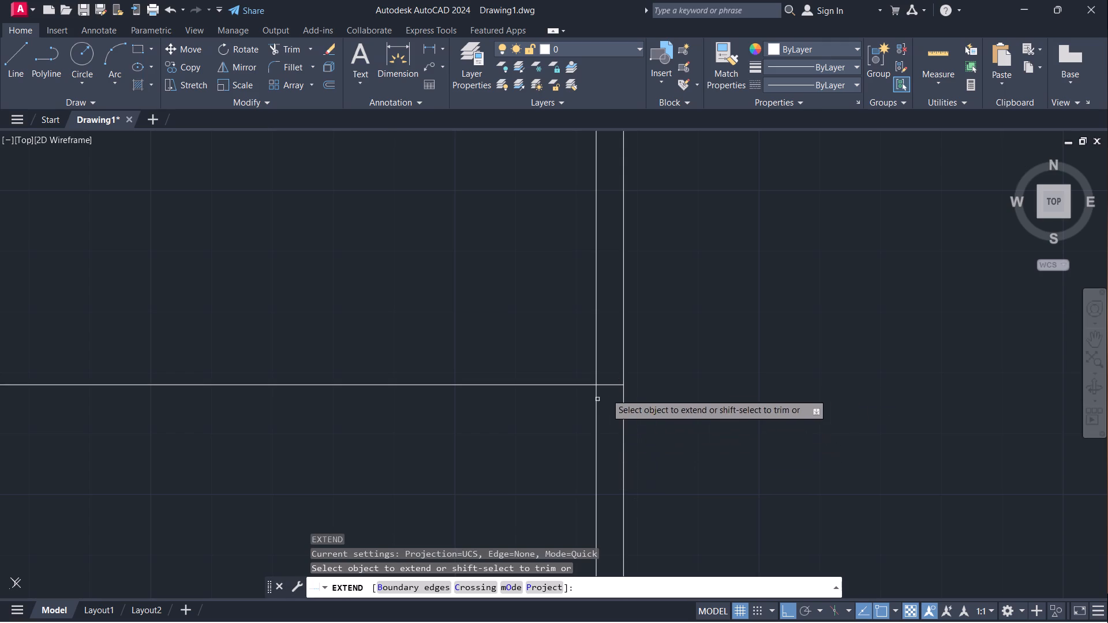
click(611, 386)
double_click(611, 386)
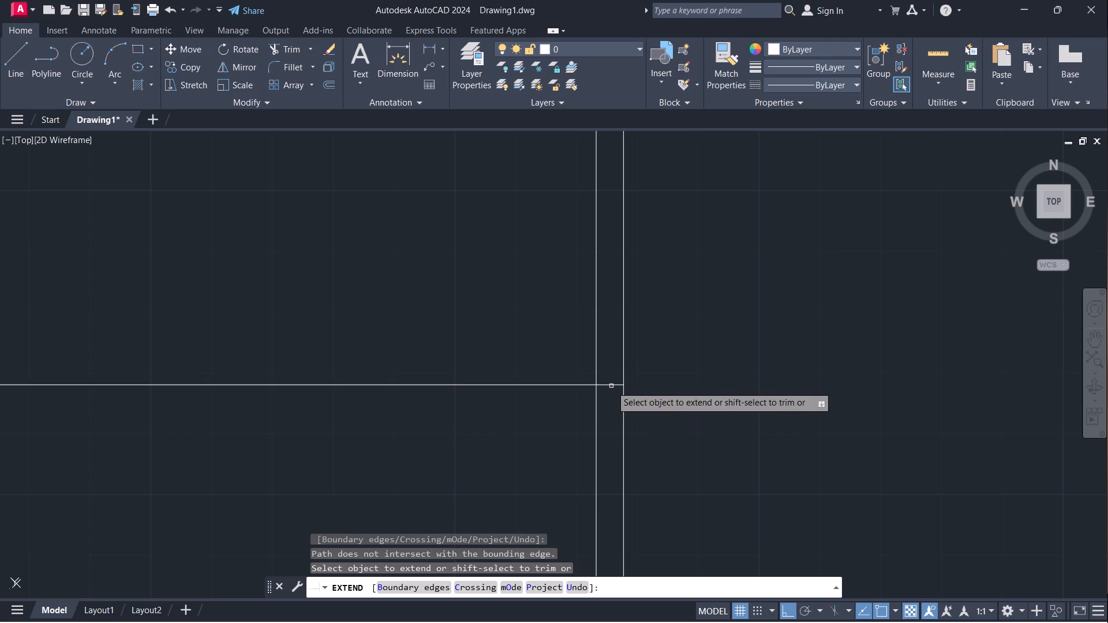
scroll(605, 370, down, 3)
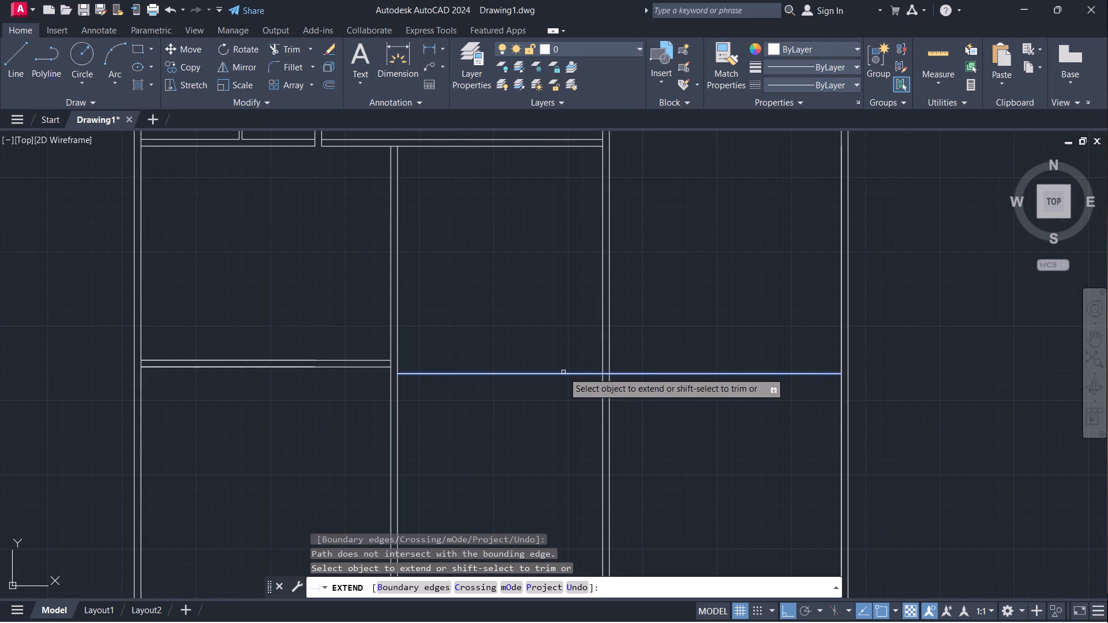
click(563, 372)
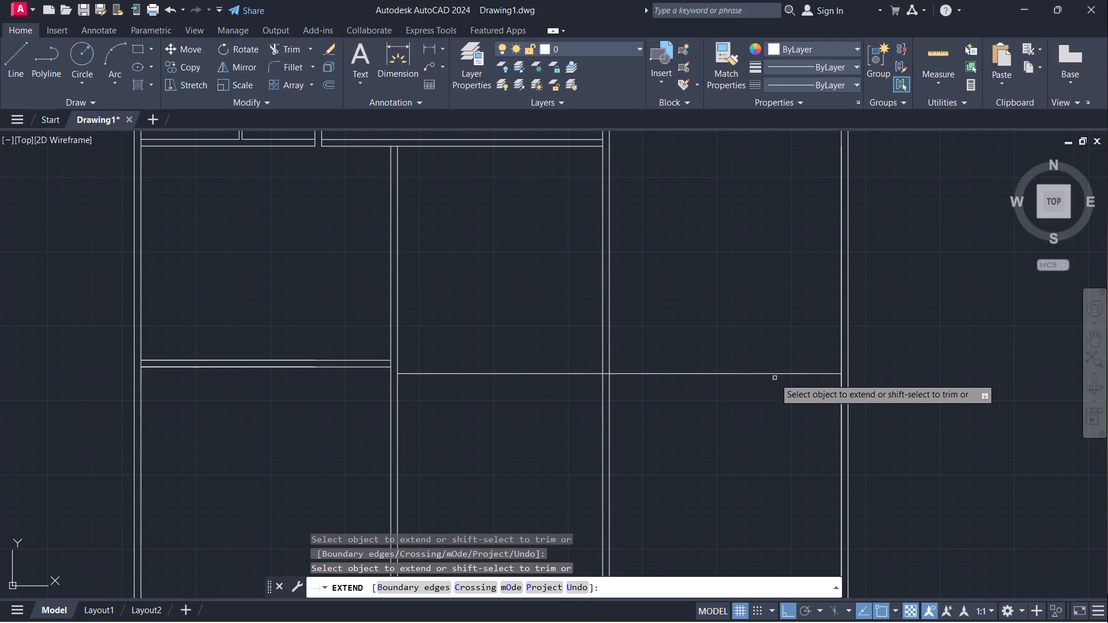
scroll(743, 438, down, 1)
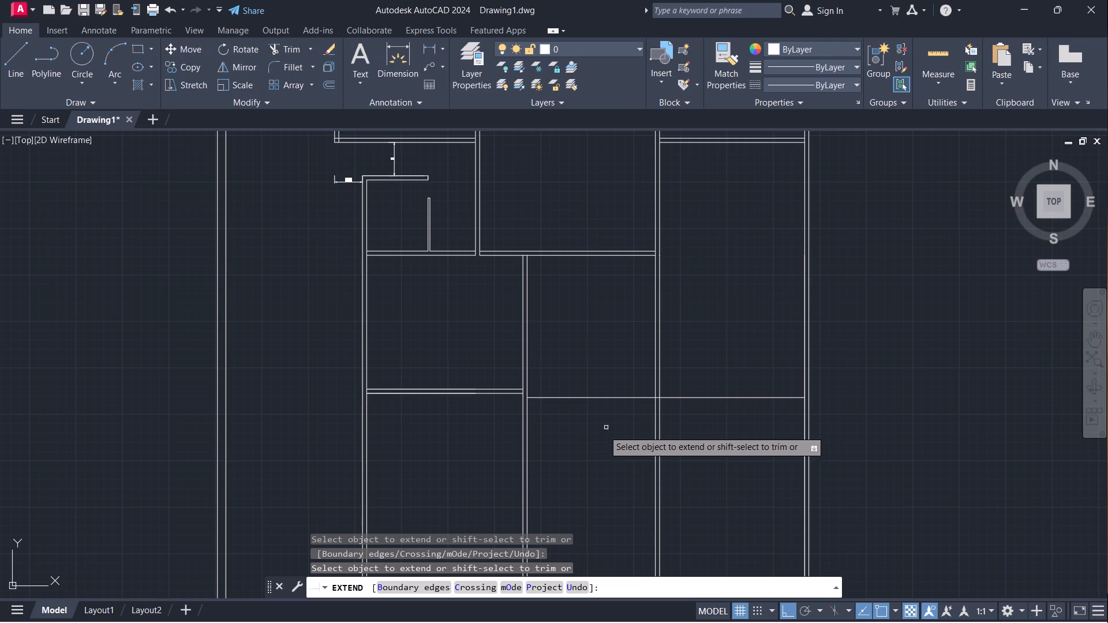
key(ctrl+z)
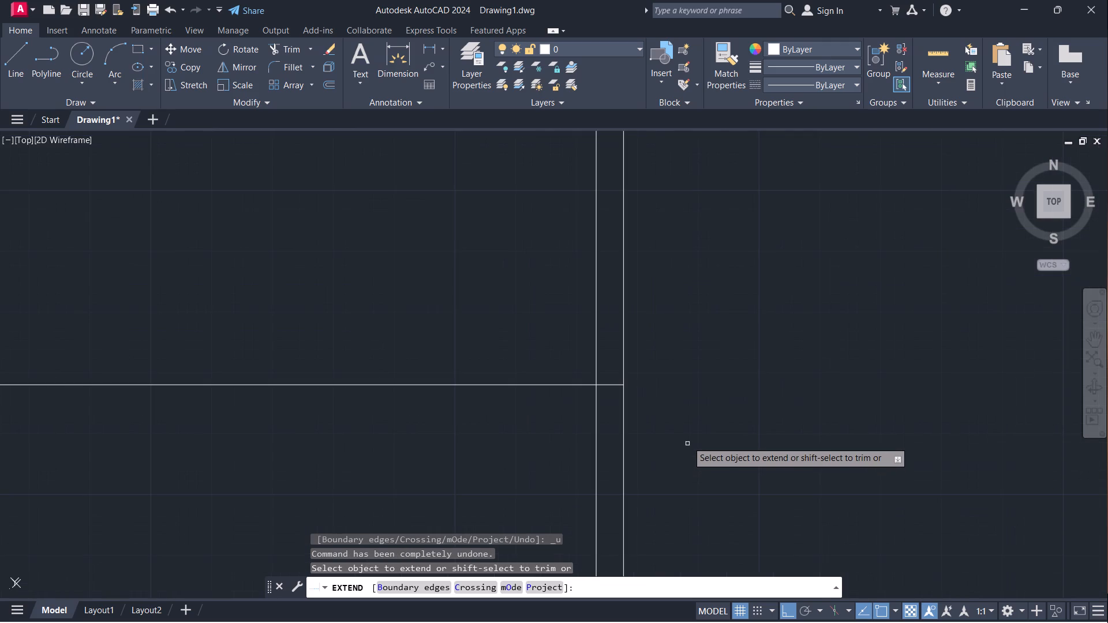
Extend both lines of the central room's bottom wall through its right vertical wall to the far-right wall.
scroll(693, 407, down, 3)
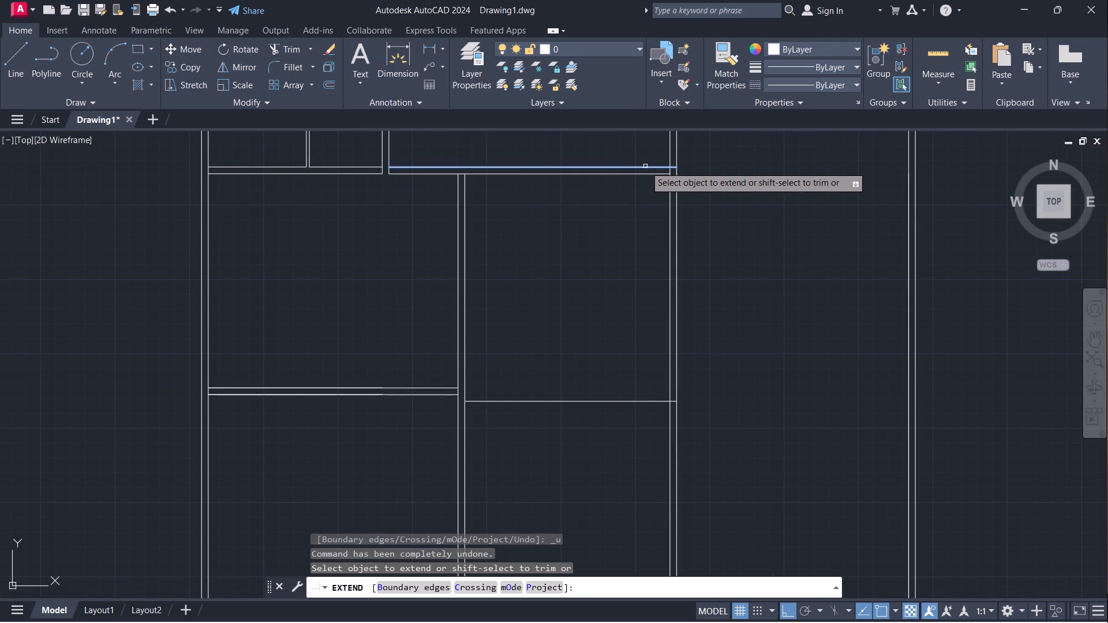
scroll(668, 166, up, 3)
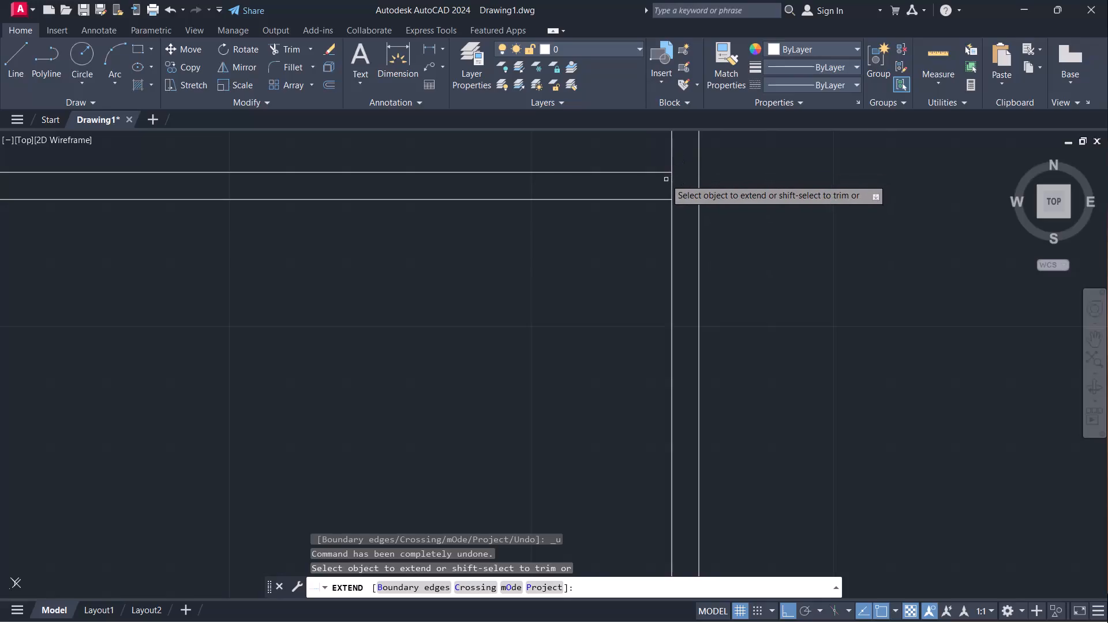
click(655, 173)
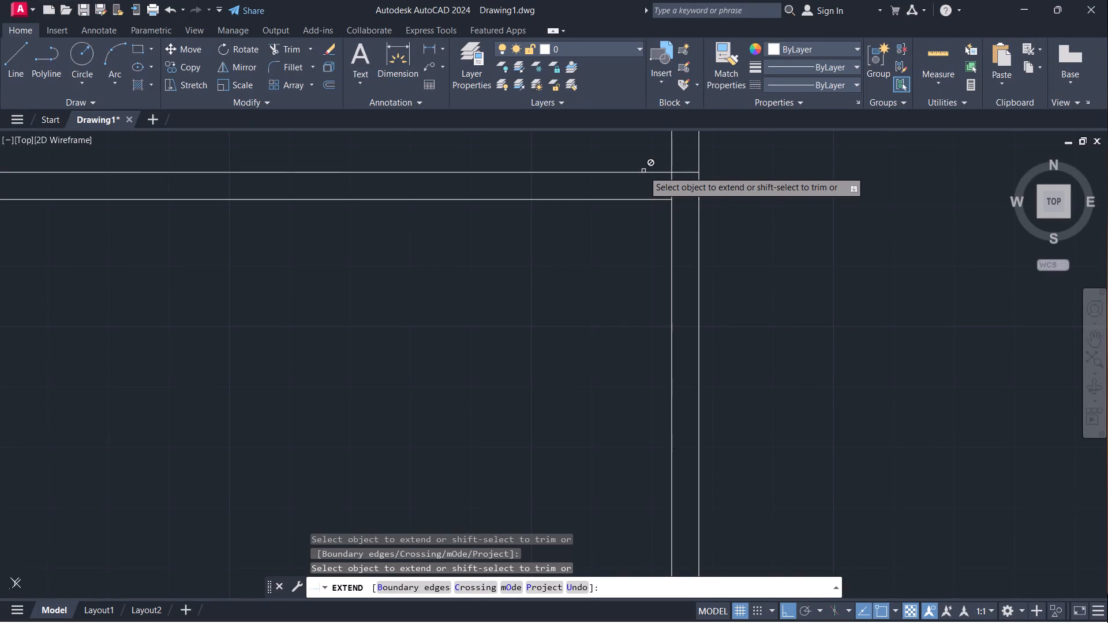
click(656, 201)
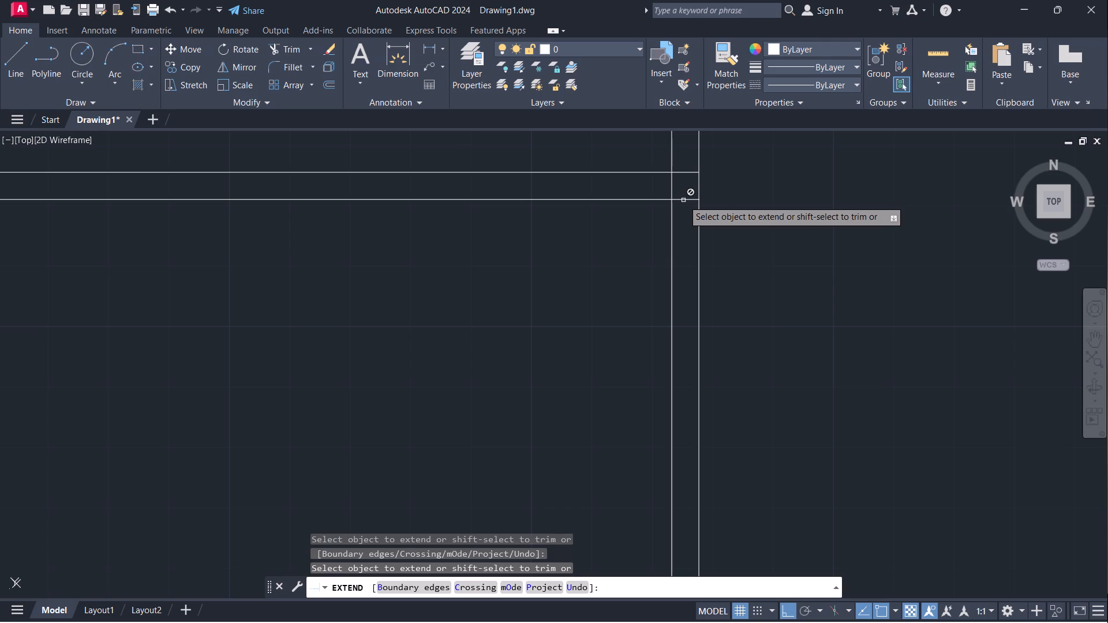
scroll(718, 172, down, 2)
scroll(861, 193, down, 1)
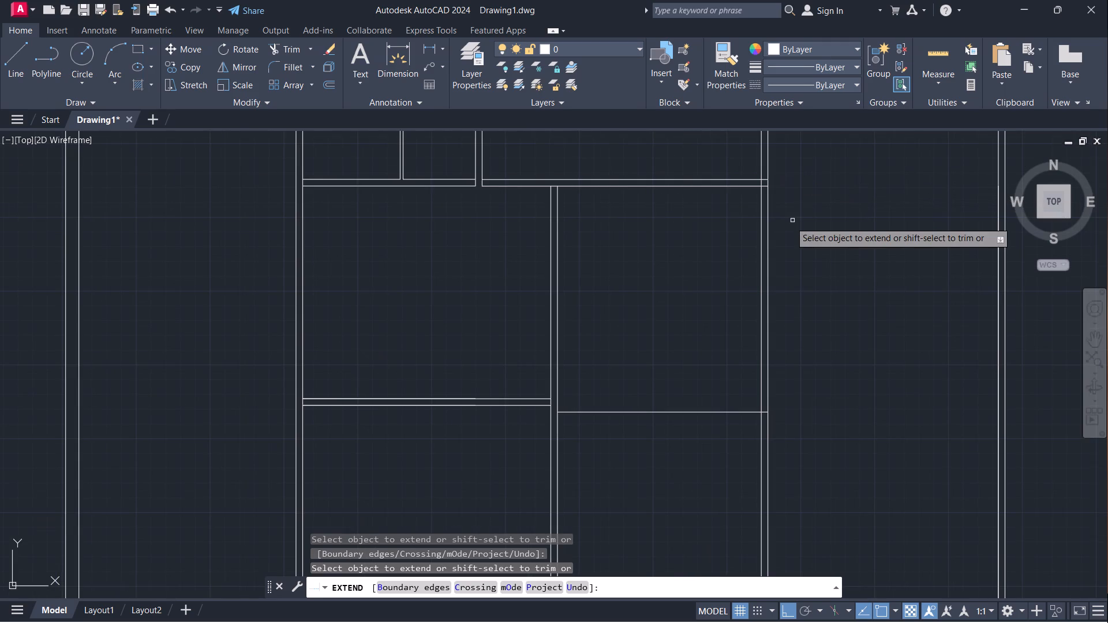
scroll(792, 224, down, 1)
middle_drag(798, 254, 624, 374)
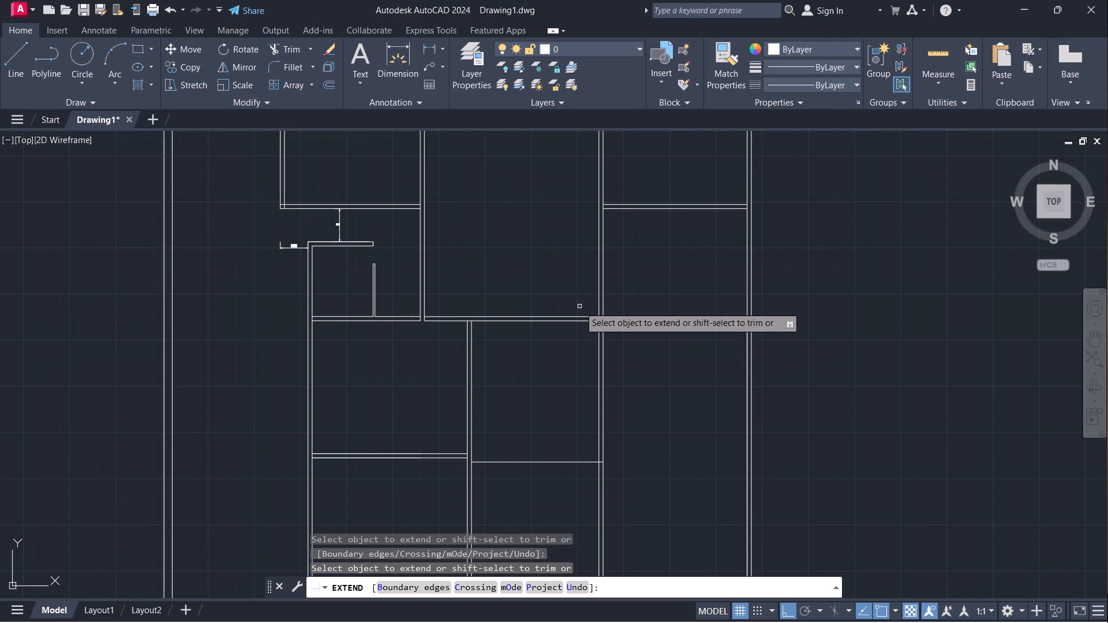
scroll(579, 305, down, 1)
scroll(561, 322, up, 3)
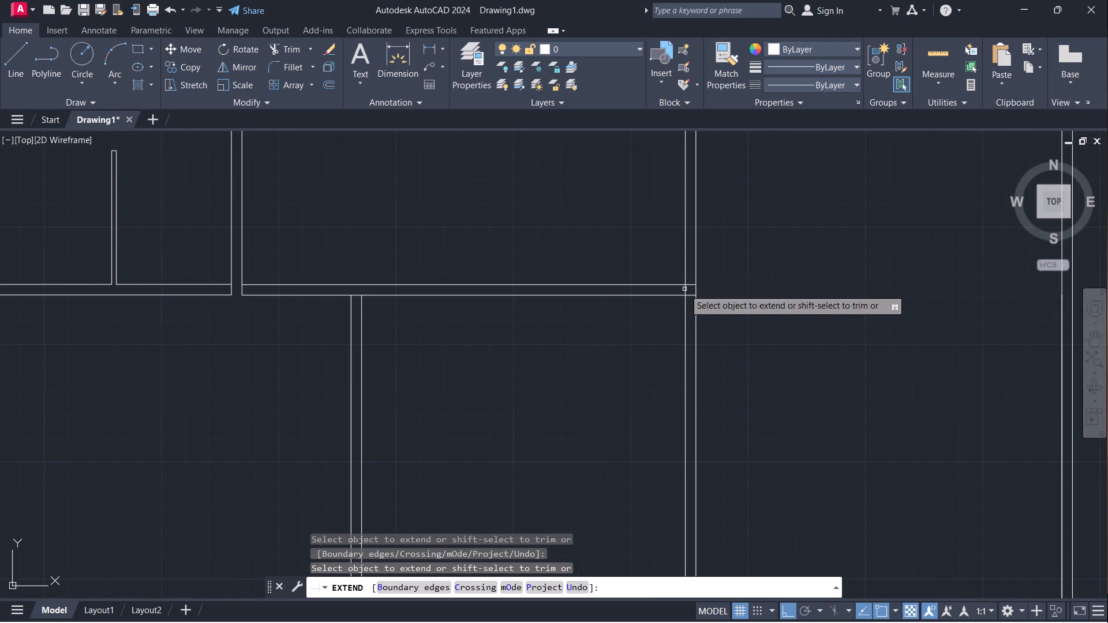
click(673, 285)
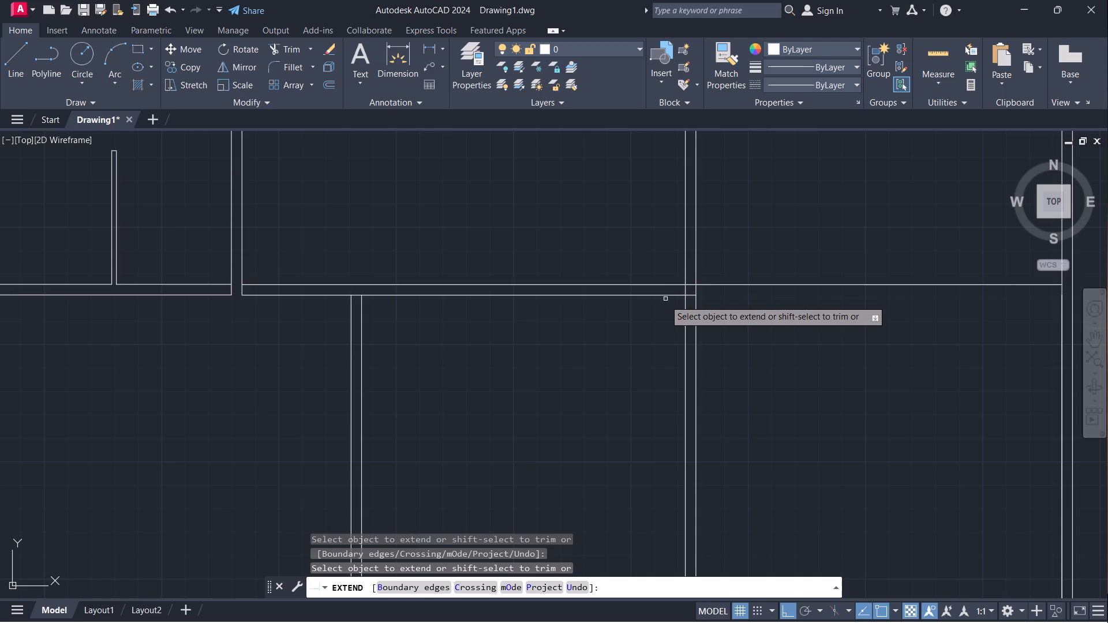
click(670, 297)
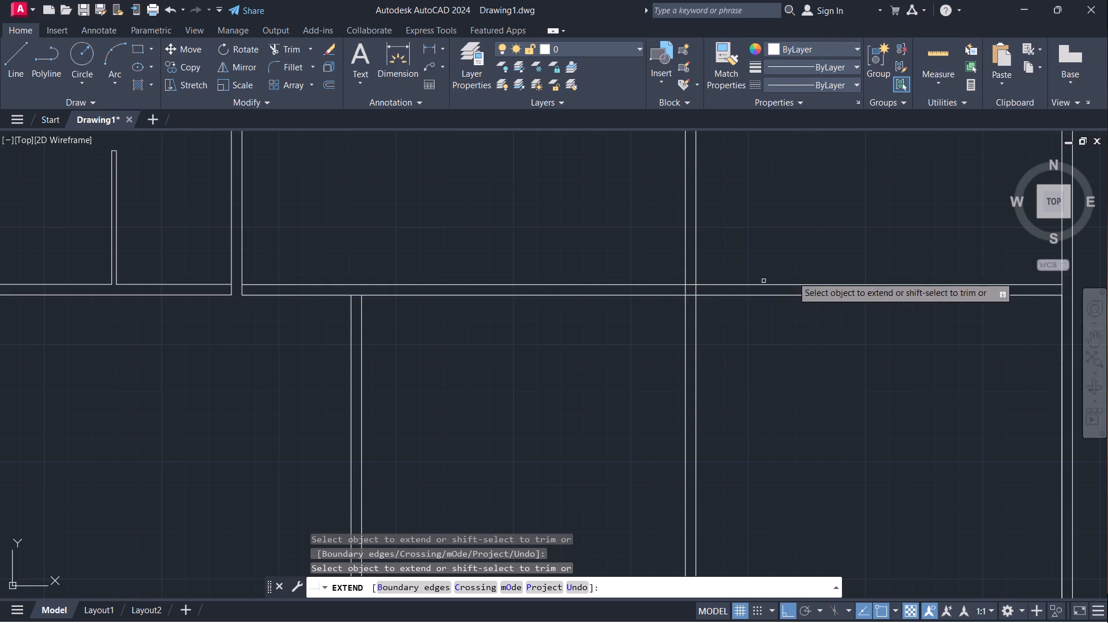
scroll(801, 275, down, 1)
middle_drag(830, 390, 765, 386)
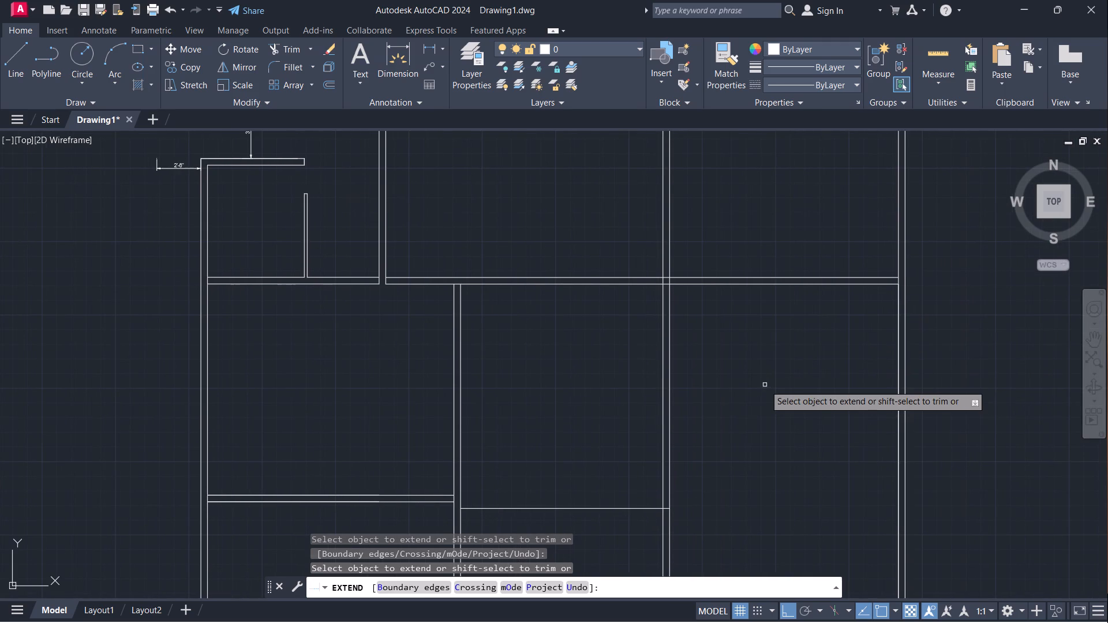
key(space)
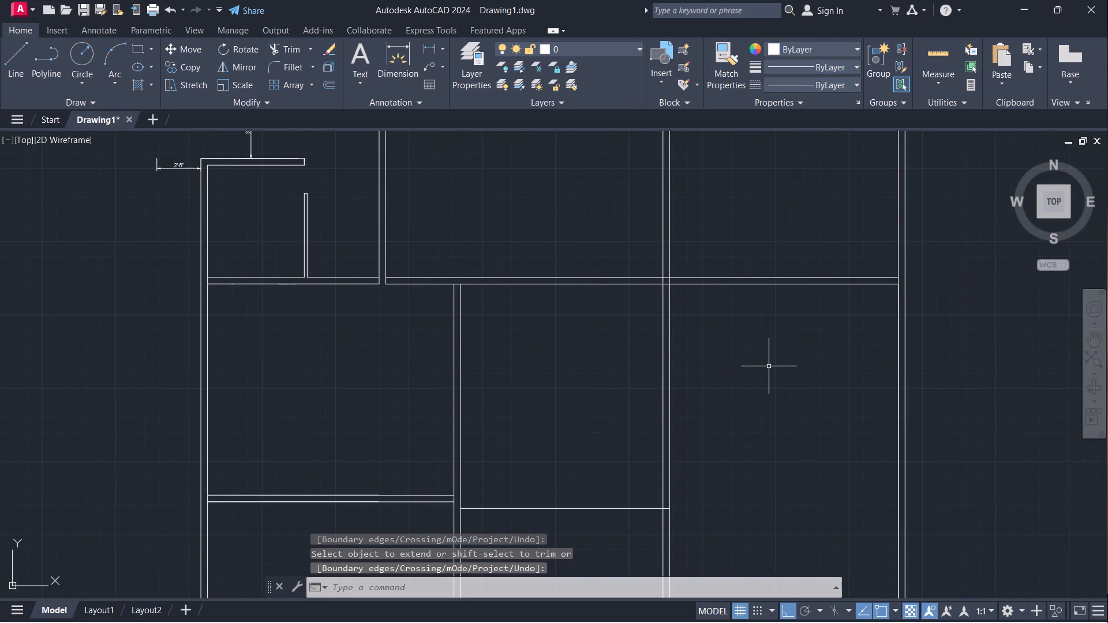
Offset the lower face of the extended bottom wall 12' downward for the far-right lower room.
key(o)
key(Return)
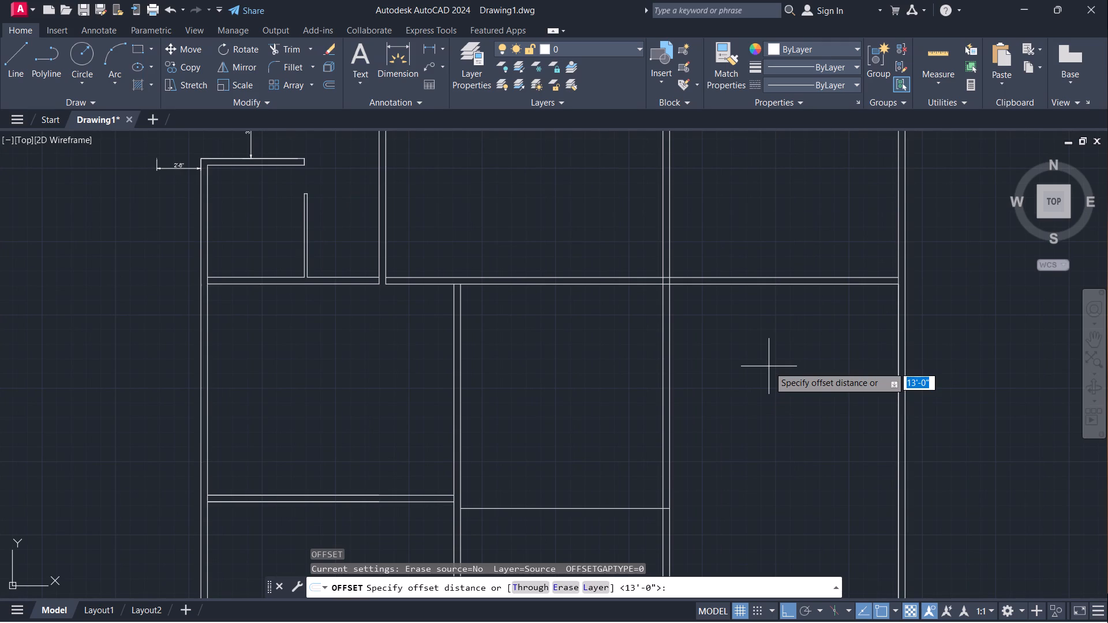
text(12')
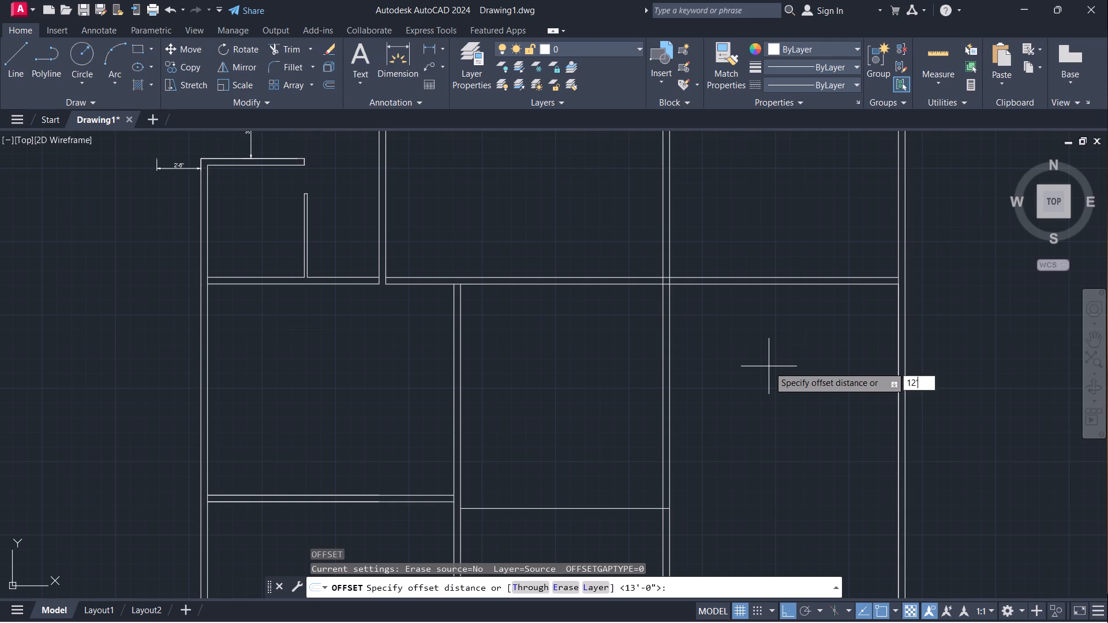
key(Return)
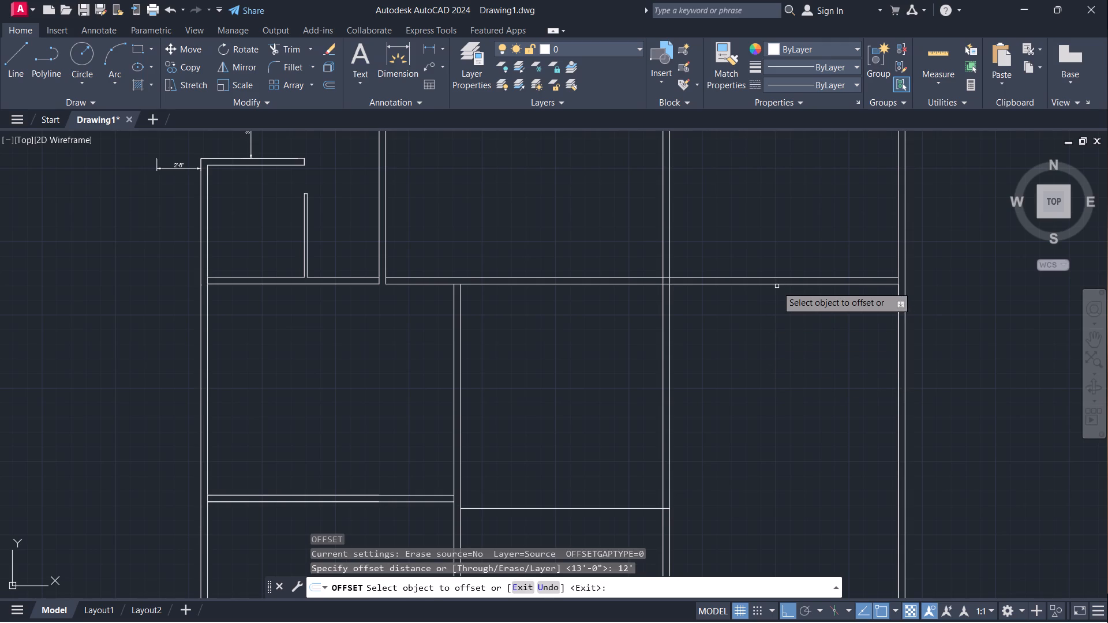
click(777, 286)
click(769, 360)
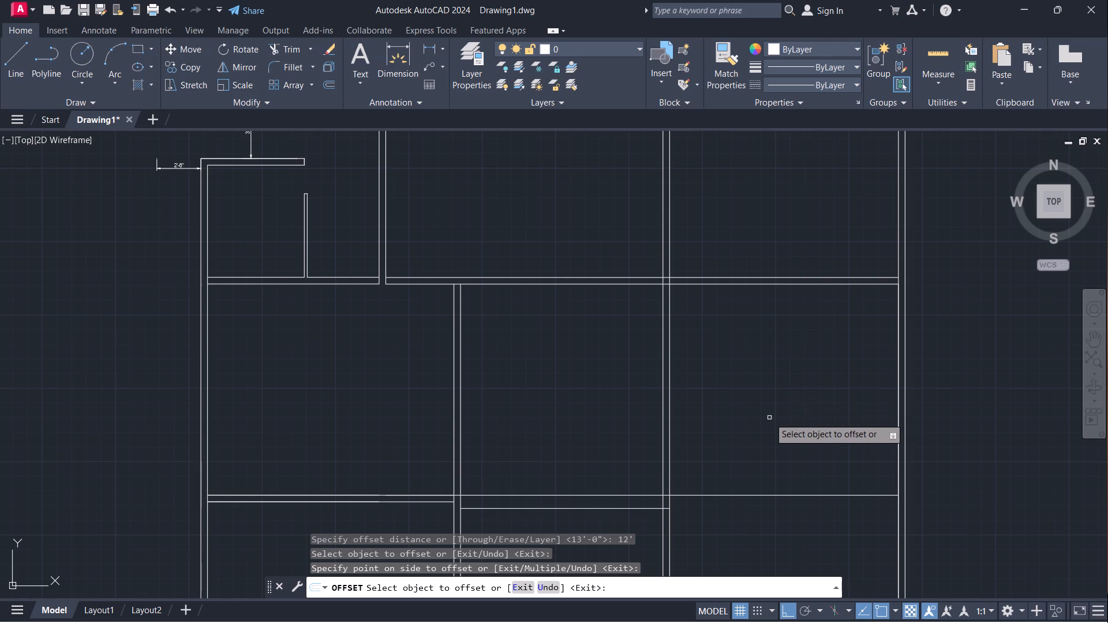
key(space)
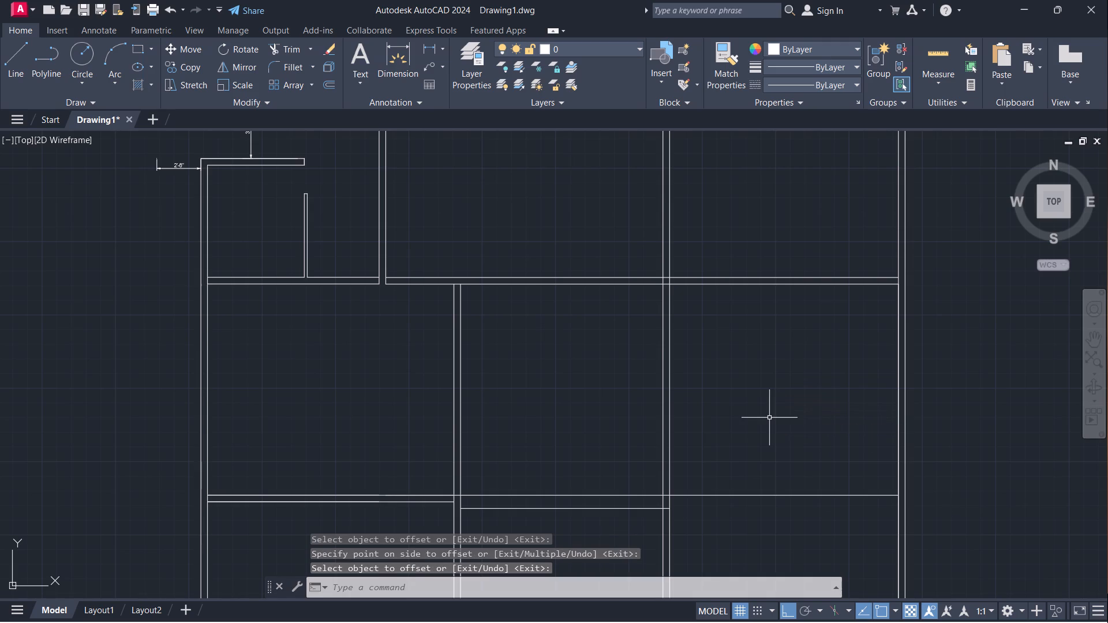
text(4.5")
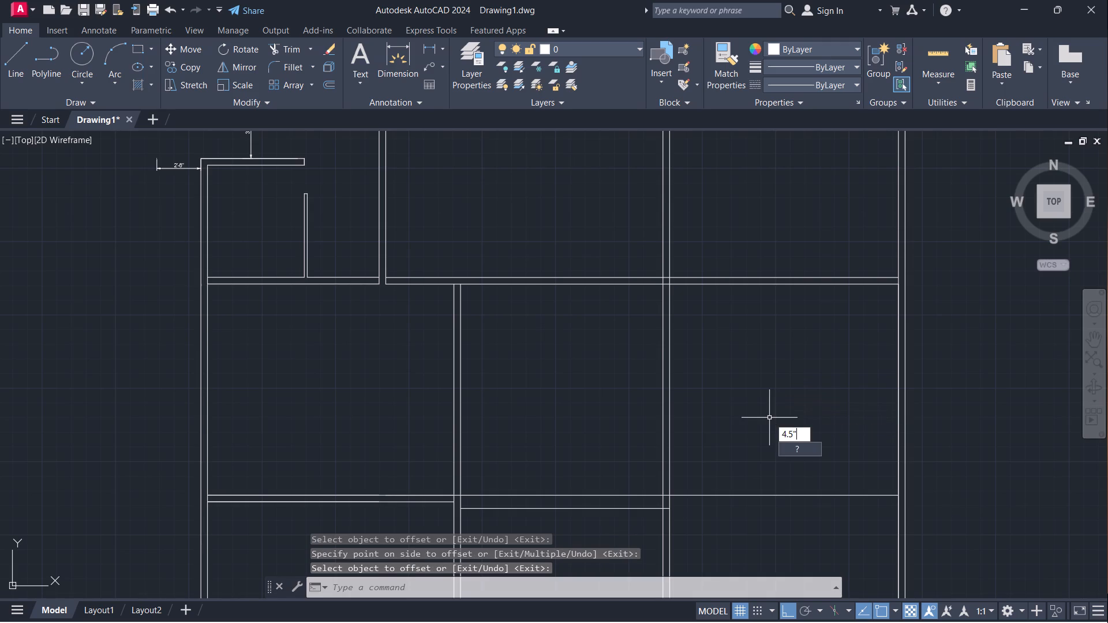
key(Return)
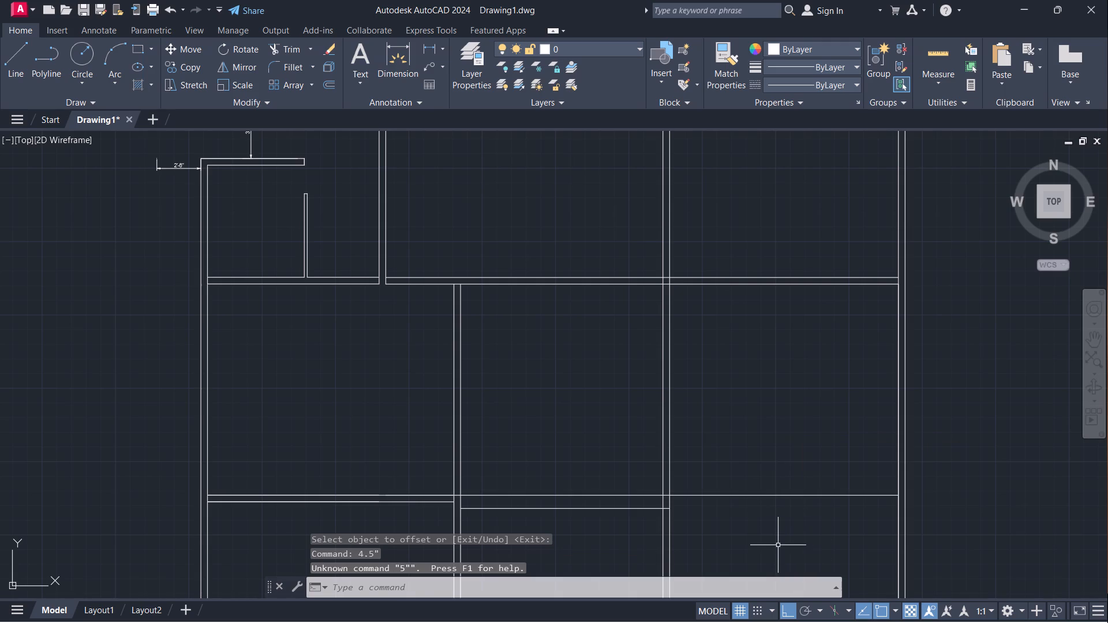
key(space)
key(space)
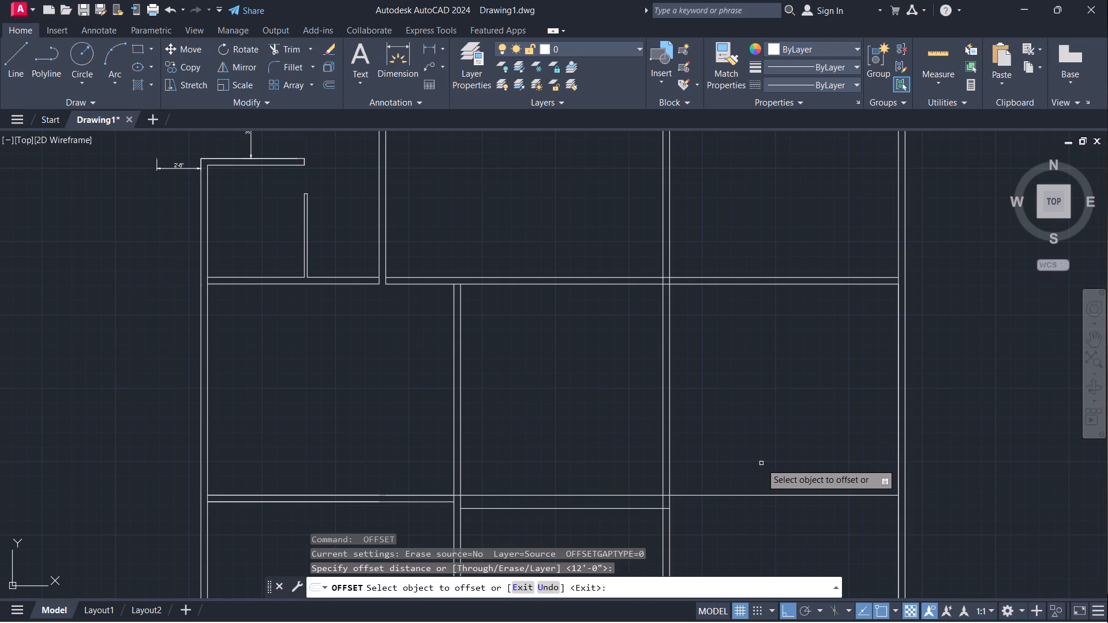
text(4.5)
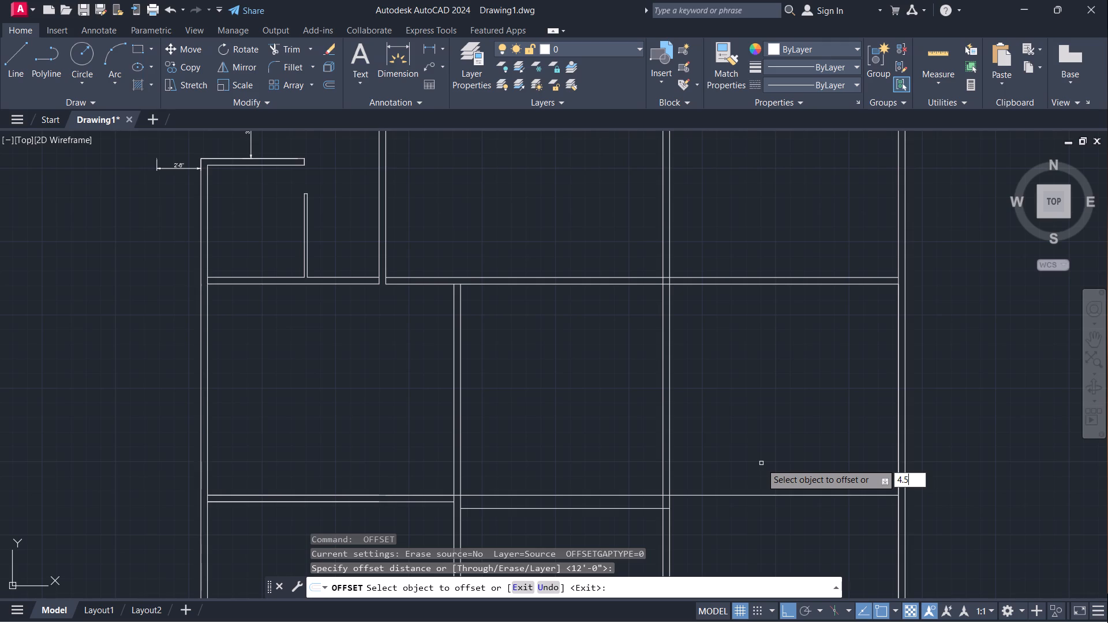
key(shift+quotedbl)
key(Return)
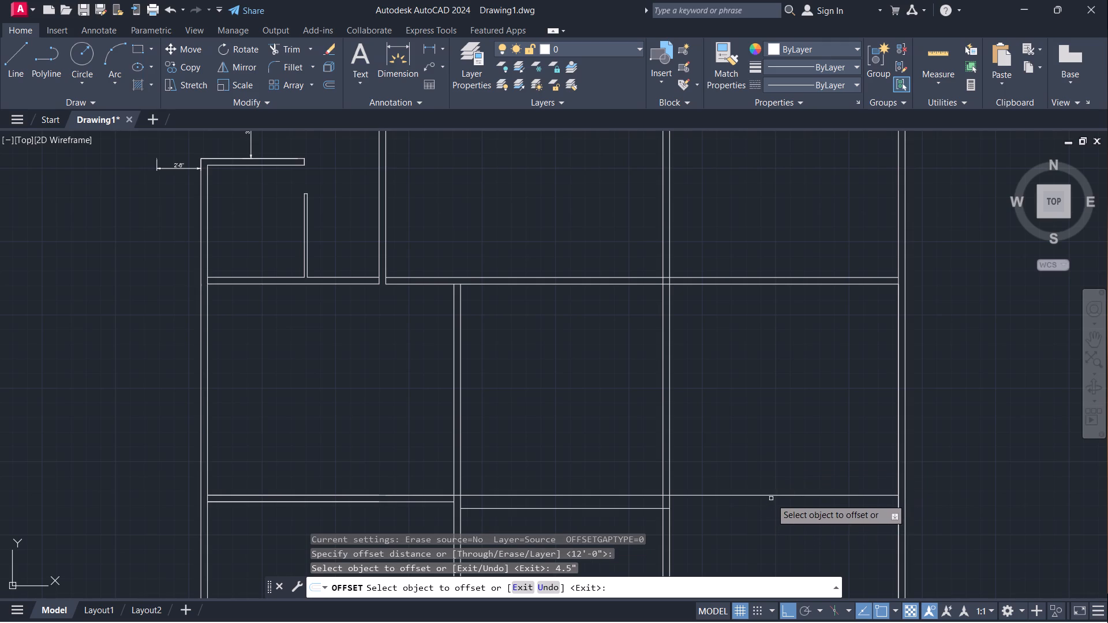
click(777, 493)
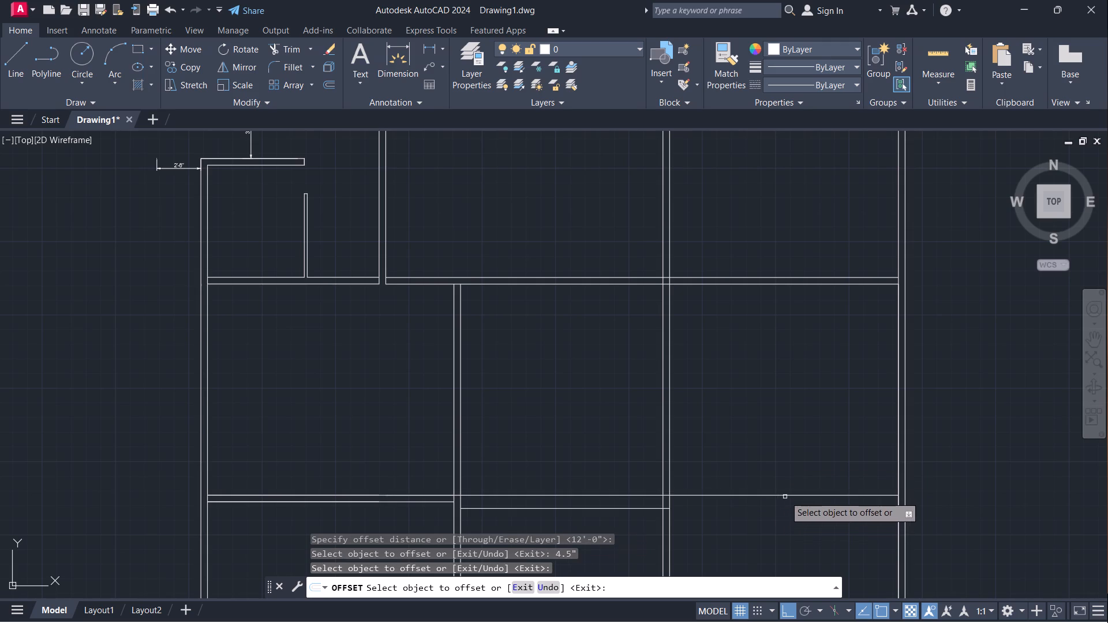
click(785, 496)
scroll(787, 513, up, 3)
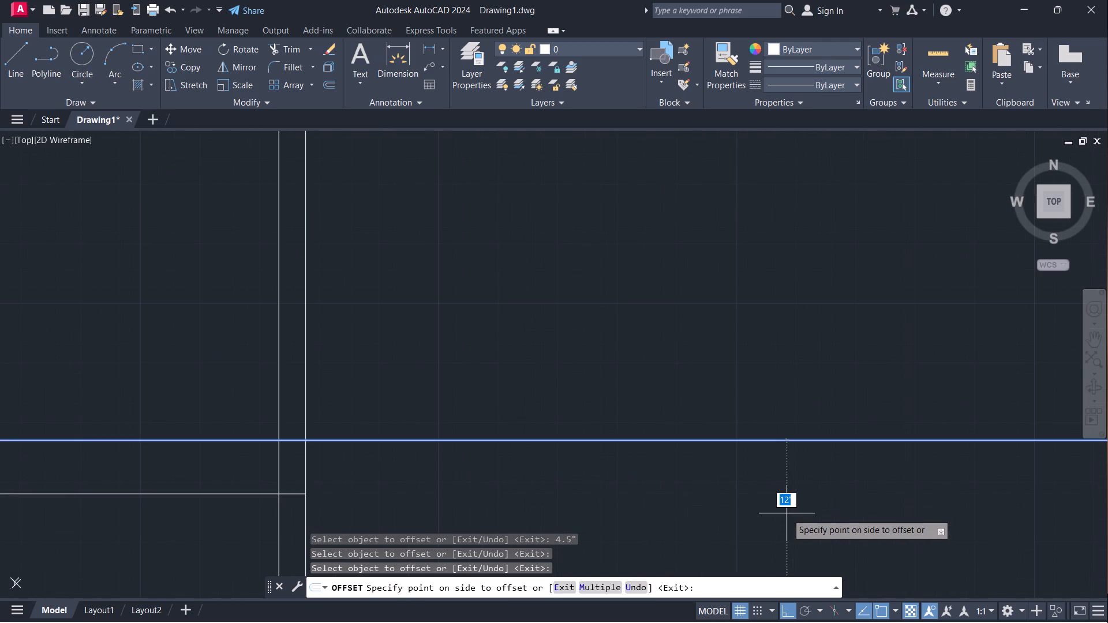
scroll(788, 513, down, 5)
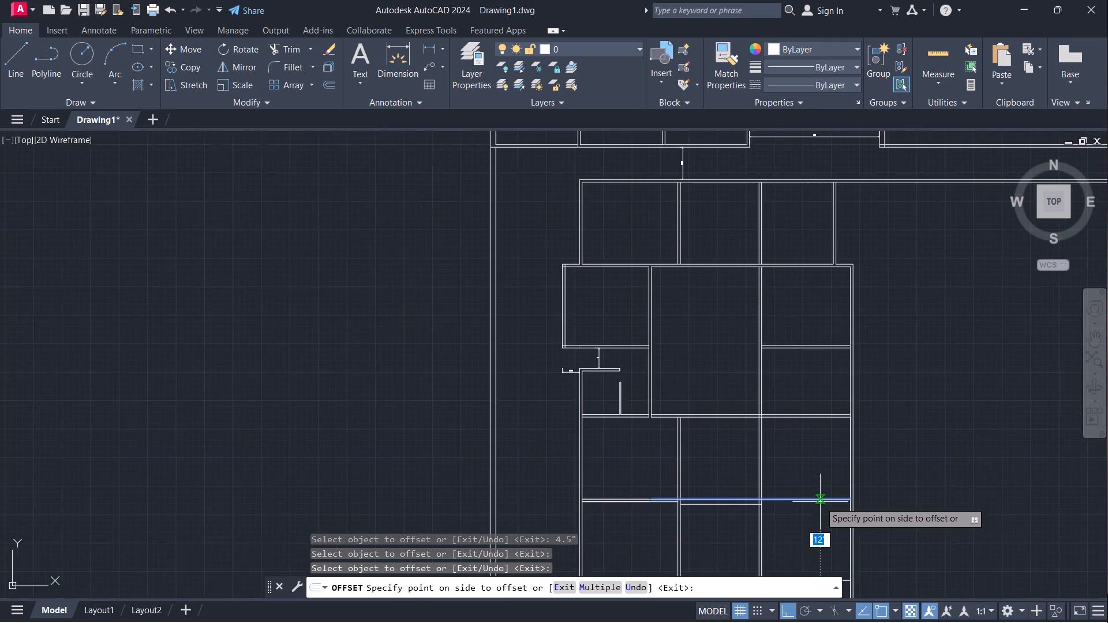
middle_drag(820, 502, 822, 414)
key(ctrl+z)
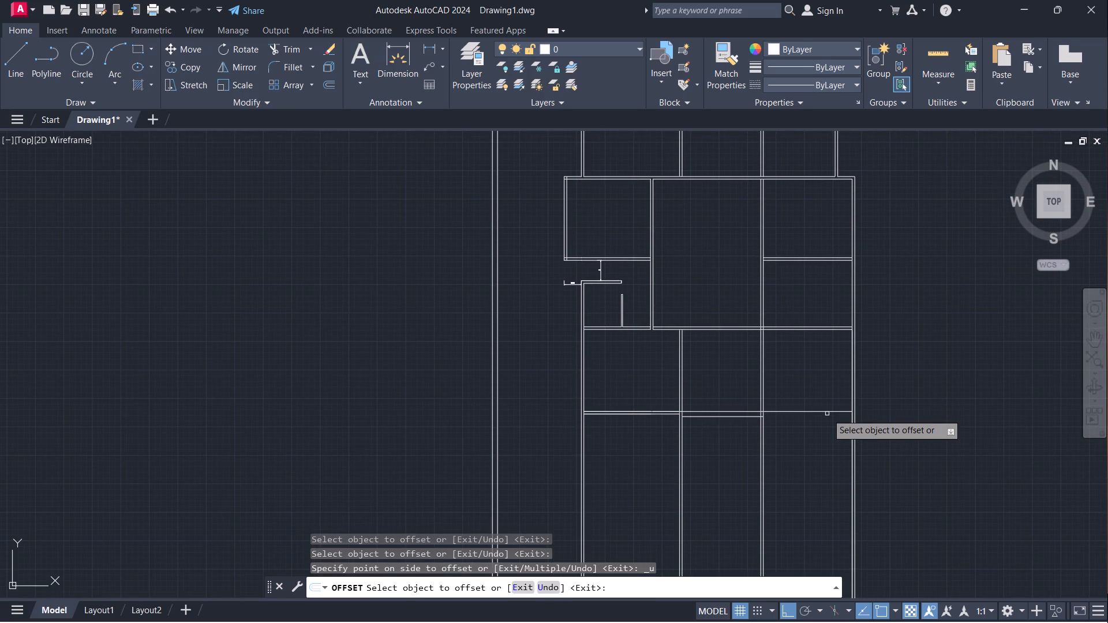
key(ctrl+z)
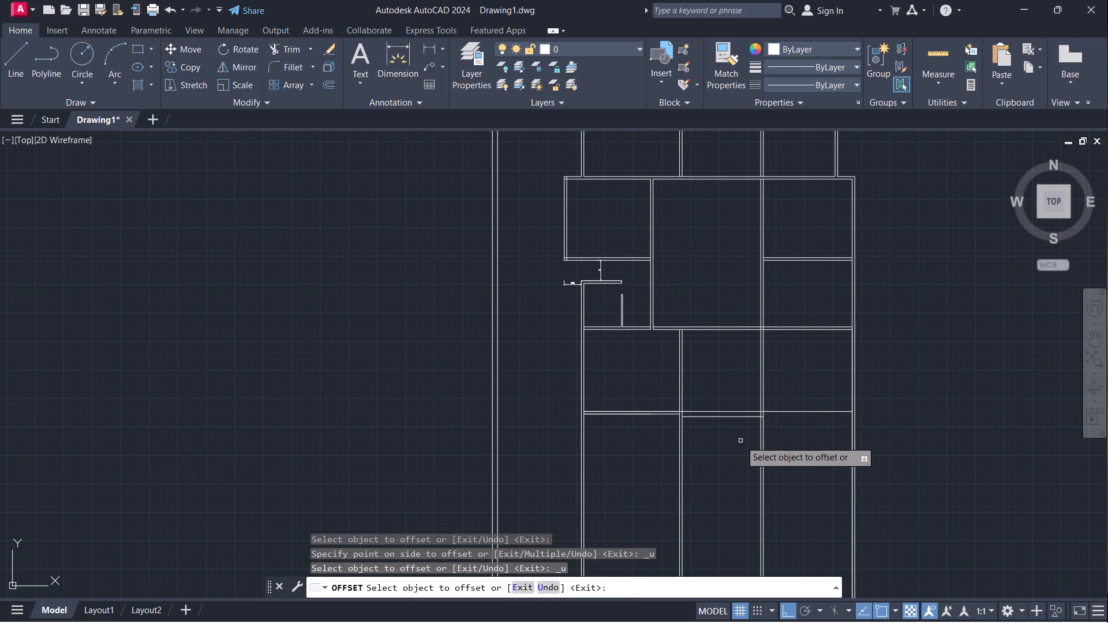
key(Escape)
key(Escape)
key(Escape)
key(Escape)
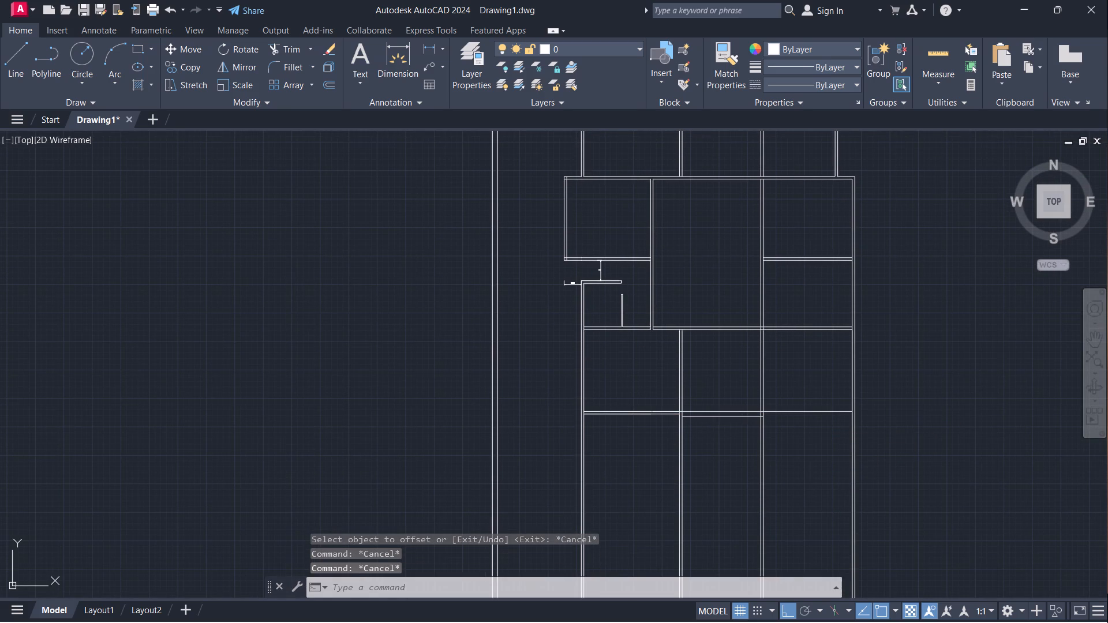
Offset the far-right lower room's bottom wall line 4.5" downward to give the wall its thickness.
key(o)
key(Return)
scroll(805, 423, up, 1)
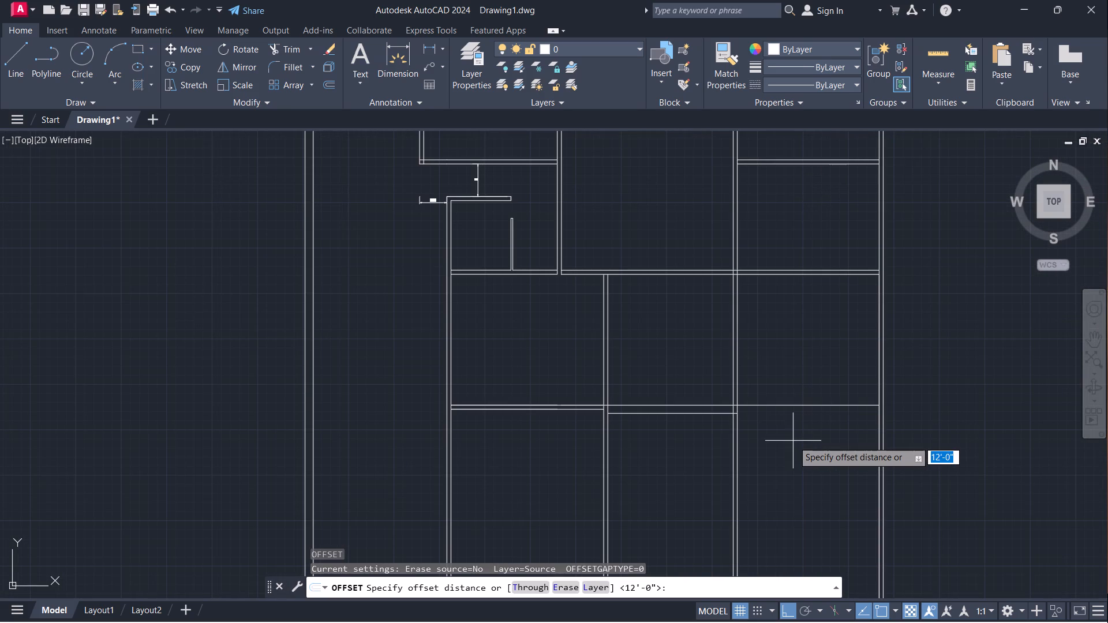
key(4)
text(.5")
key(Return)
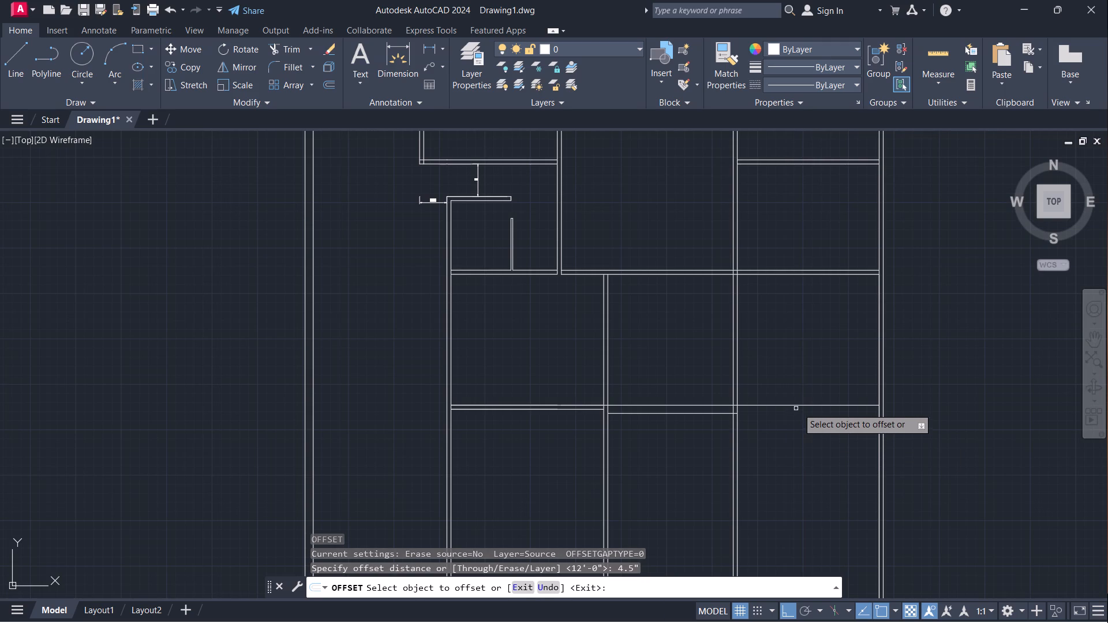
click(808, 406)
click(811, 420)
scroll(780, 404, up, 3)
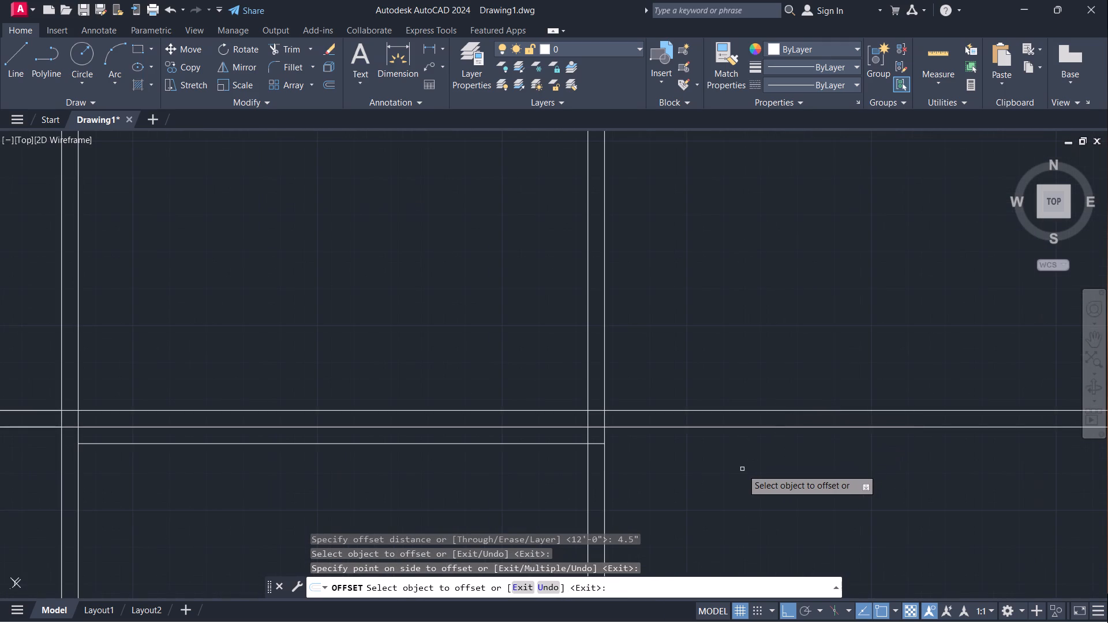
scroll(742, 469, down, 1)
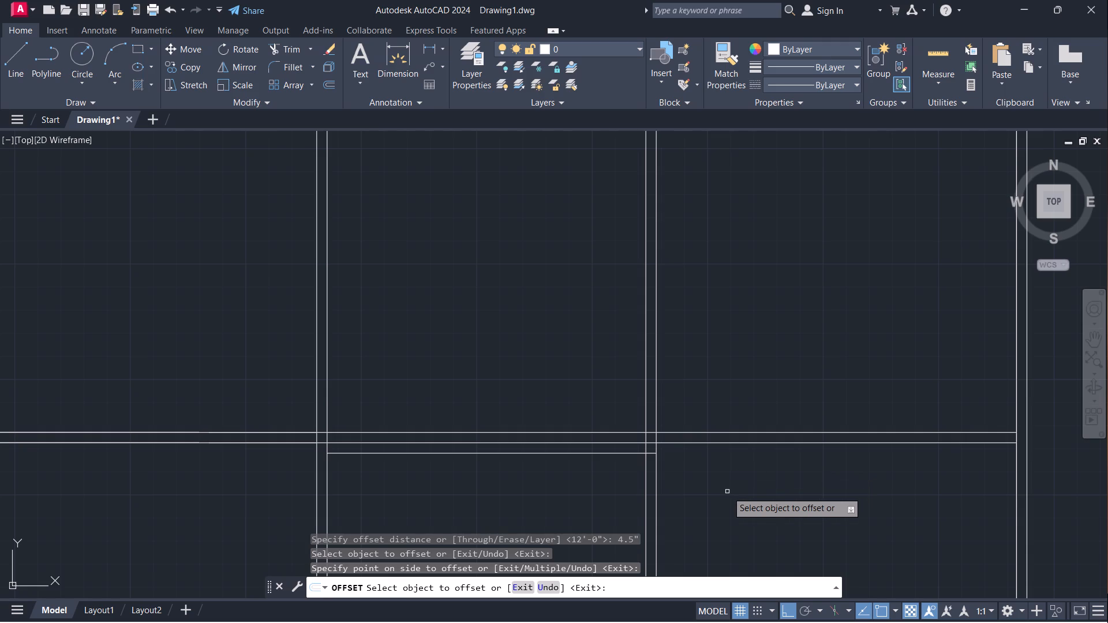
text(RE)
key(Return)
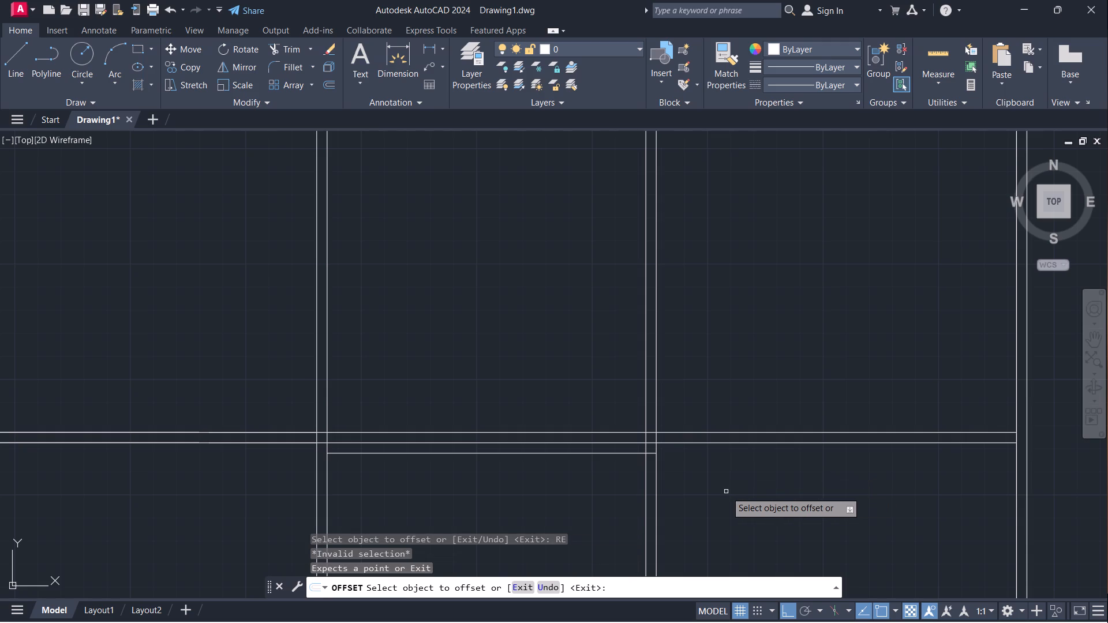
key(Escape)
Trim the far-right lower room's bottom wall lines out of the middle lower room and the vertical walls on both sides of it.
text(TR)
key(Return)
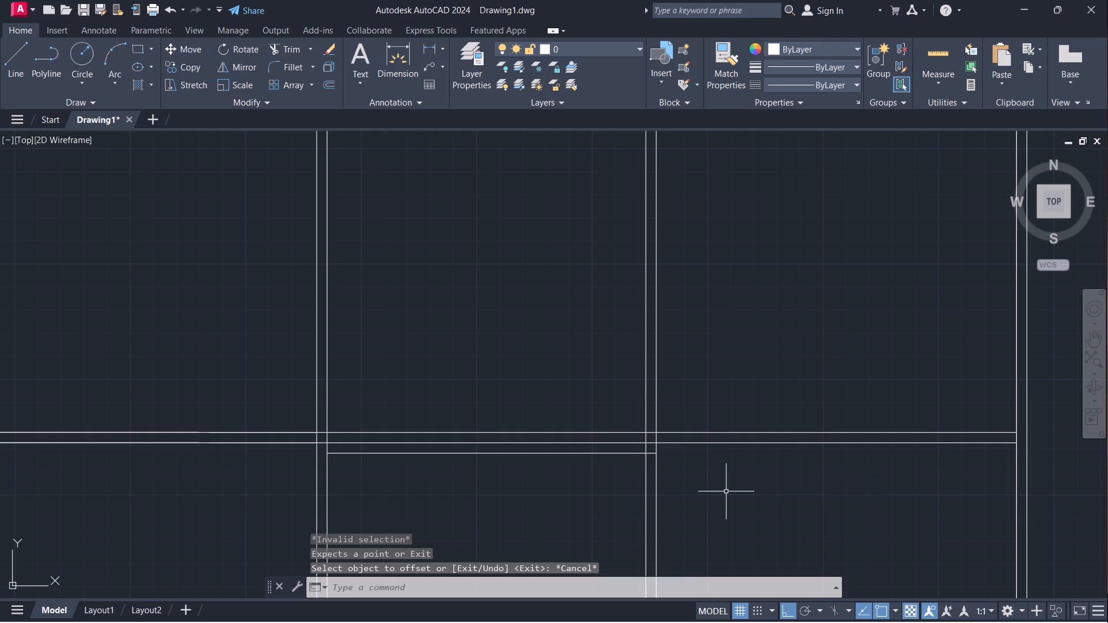
scroll(507, 404, up, 2)
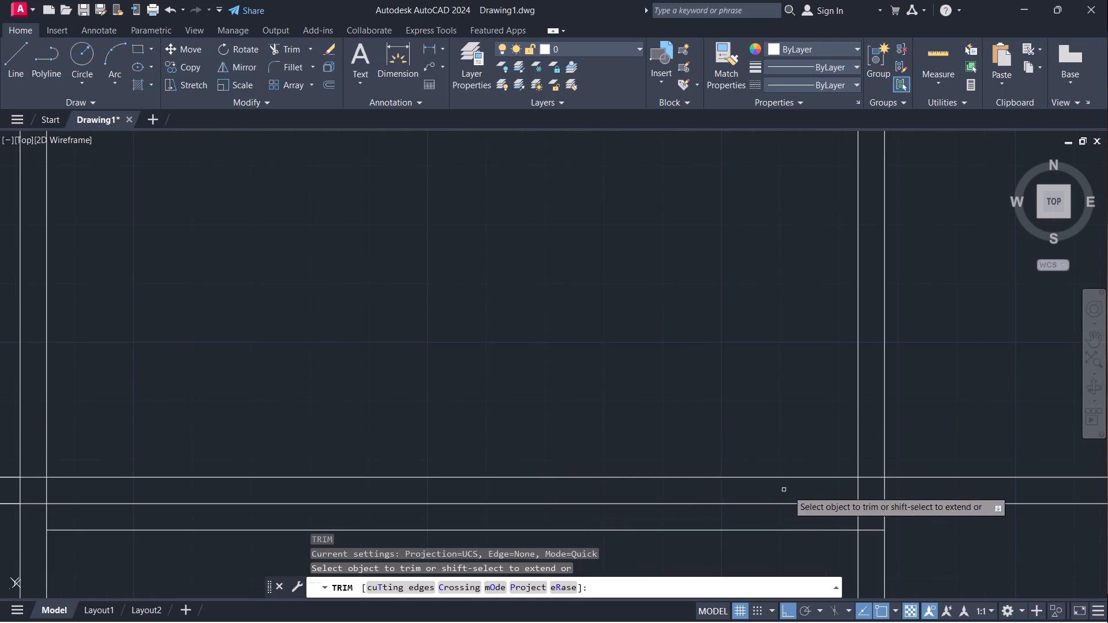
drag(878, 469, 871, 507)
drag(767, 474, 767, 504)
drag(751, 484, 747, 515)
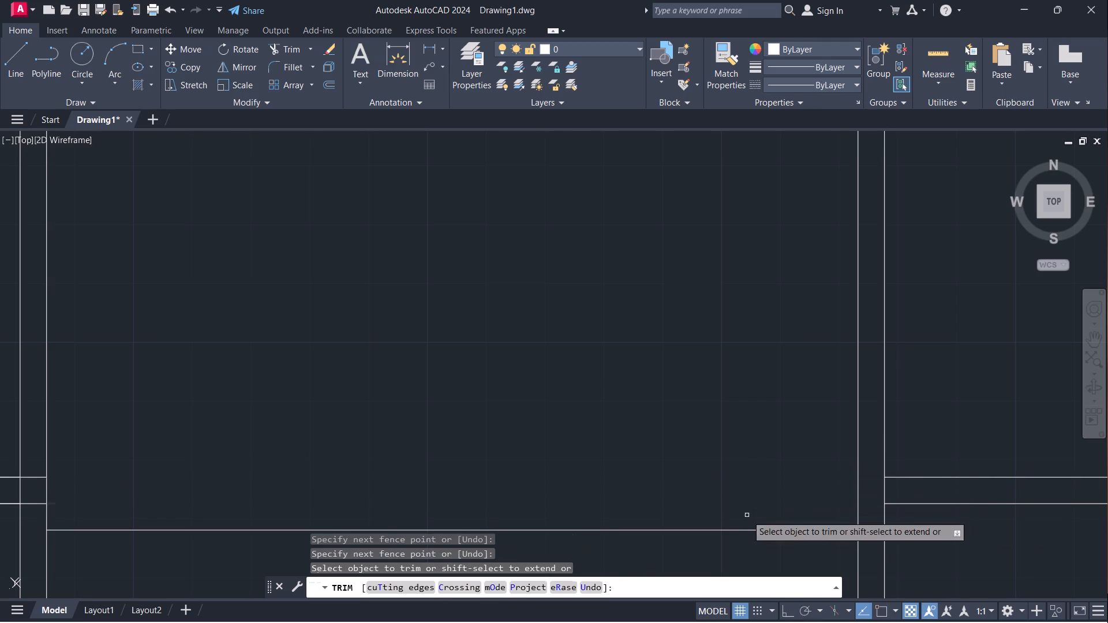
scroll(757, 493, down, 2)
middle_drag(665, 505, 812, 404)
scroll(626, 367, up, 3)
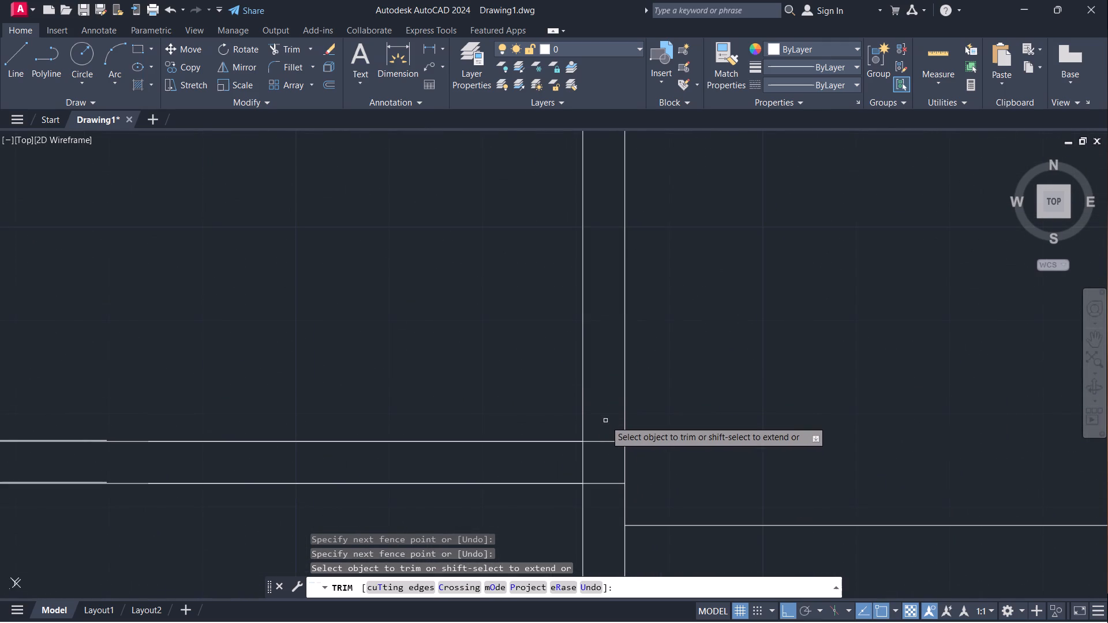
drag(605, 421, 586, 491)
scroll(657, 442, down, 2)
scroll(762, 489, down, 1)
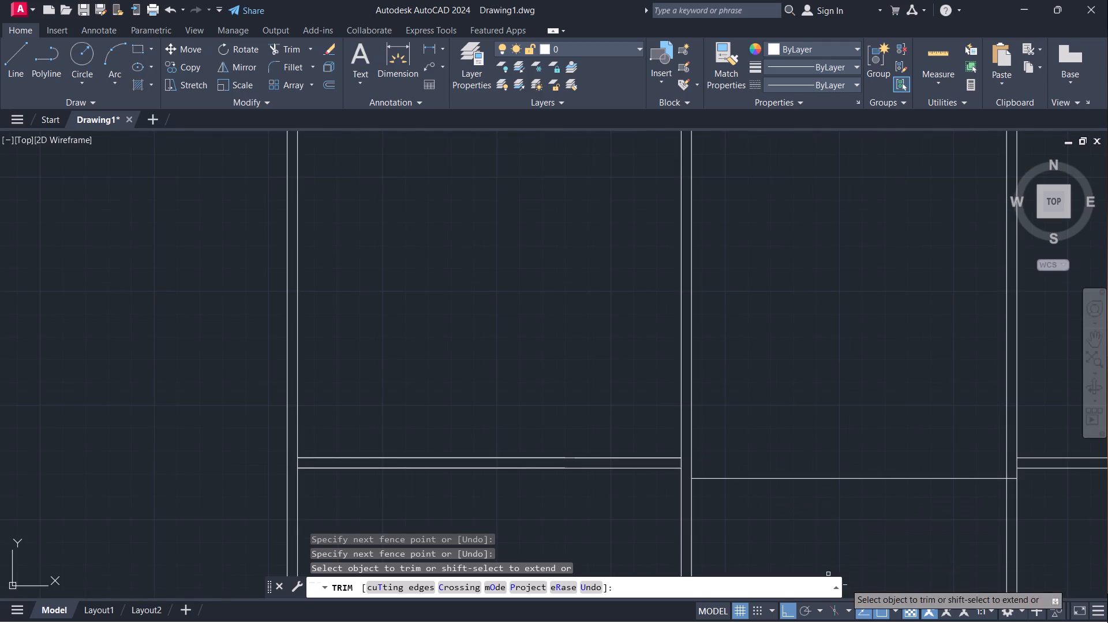
scroll(839, 526, down, 1)
middle_drag(839, 526, 585, 418)
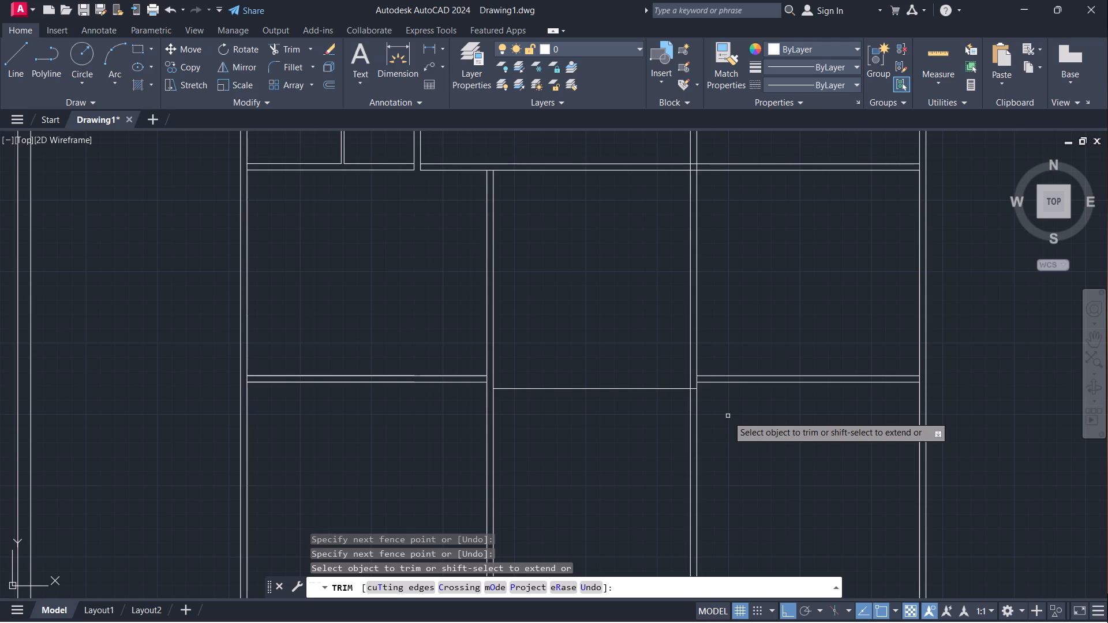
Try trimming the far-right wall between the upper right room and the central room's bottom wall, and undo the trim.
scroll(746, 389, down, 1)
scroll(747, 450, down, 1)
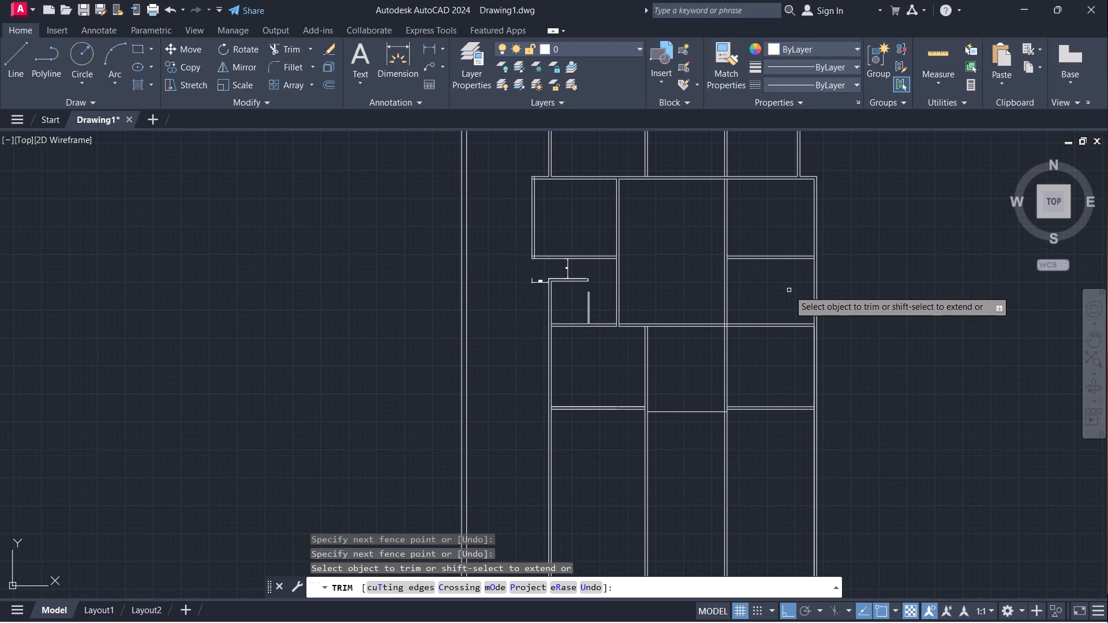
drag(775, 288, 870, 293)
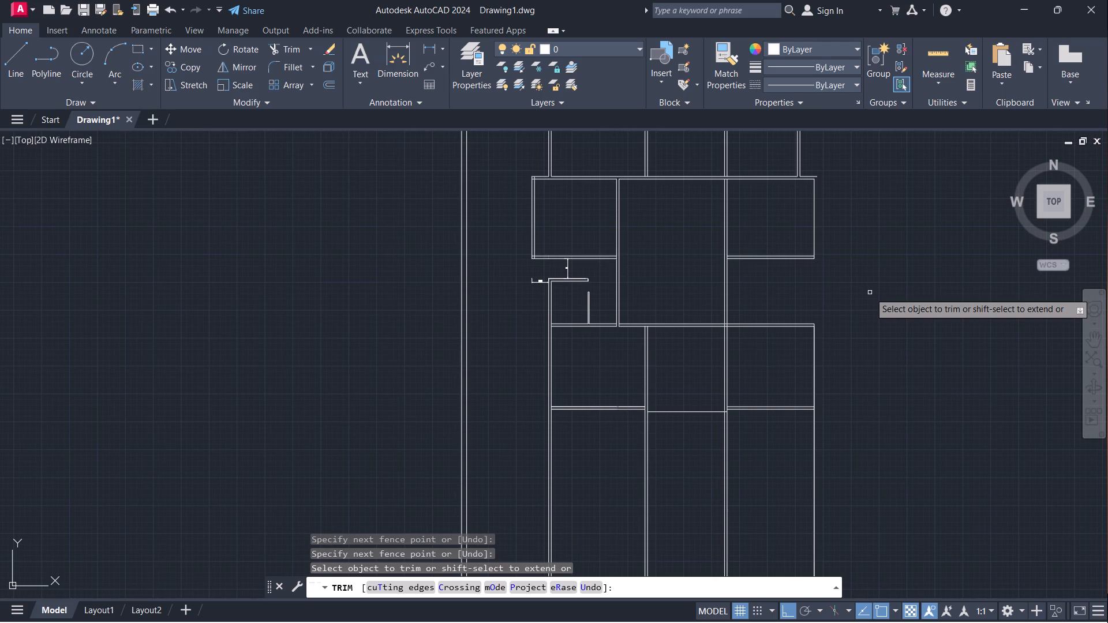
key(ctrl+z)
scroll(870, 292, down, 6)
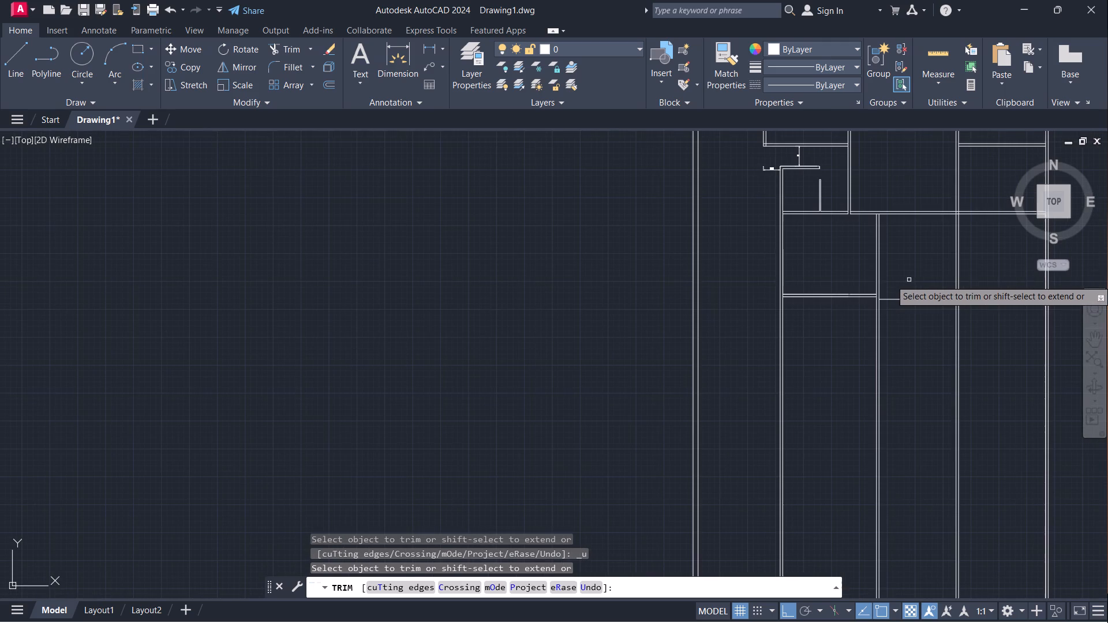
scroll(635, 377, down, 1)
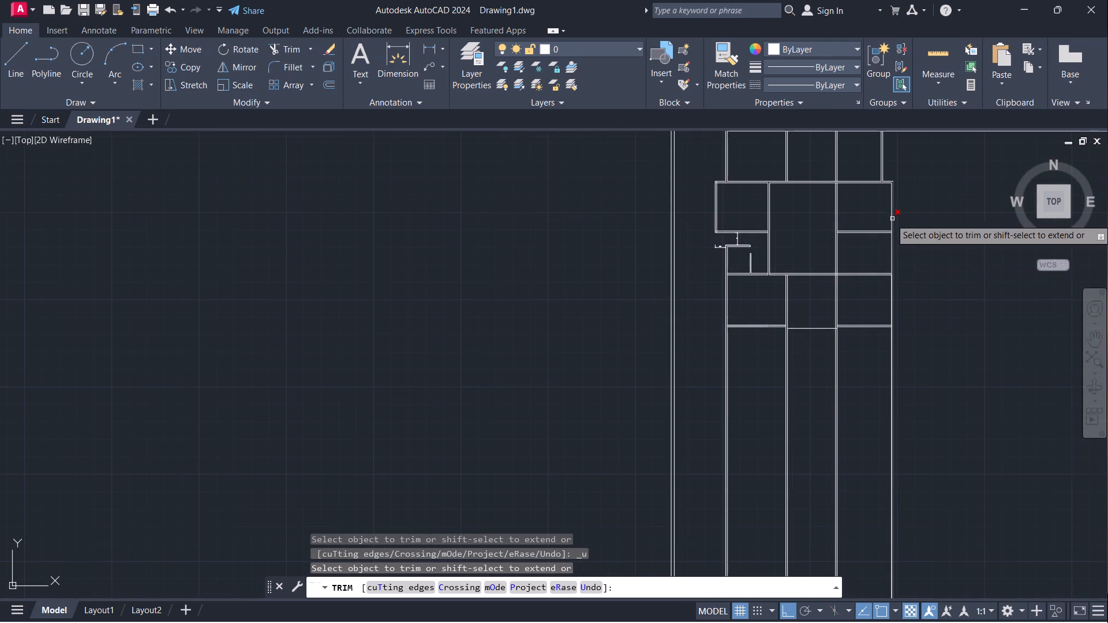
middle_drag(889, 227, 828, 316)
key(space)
Extend both lines of the upper right room's bottom wall and of the central room's bottom wall to the far-right wall's outer face.
scroll(806, 346, up, 2)
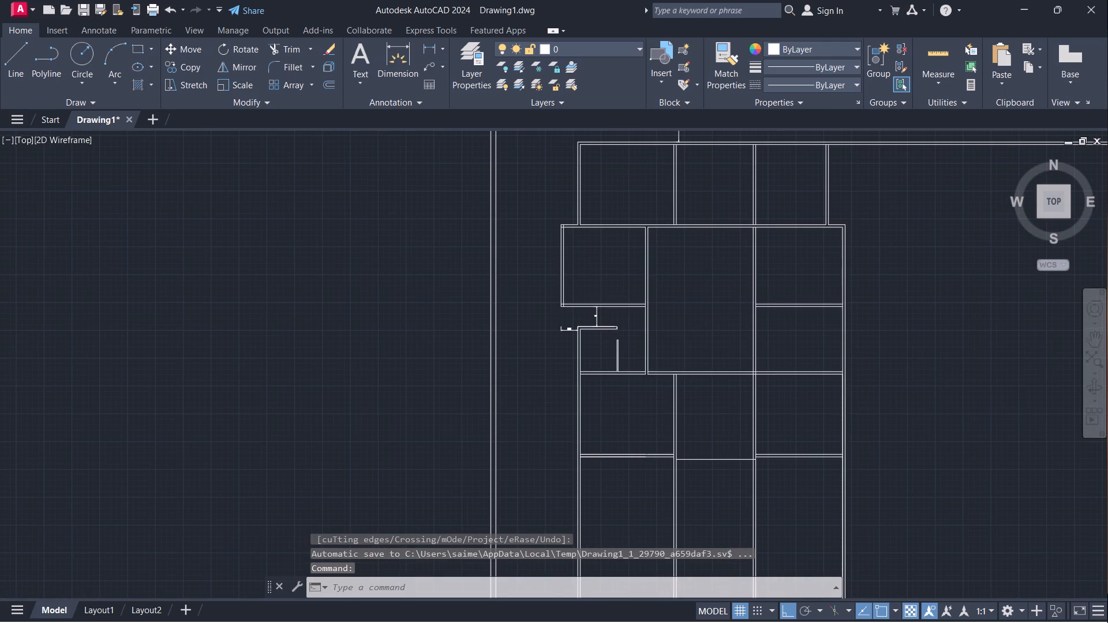
text(EX)
key(Return)
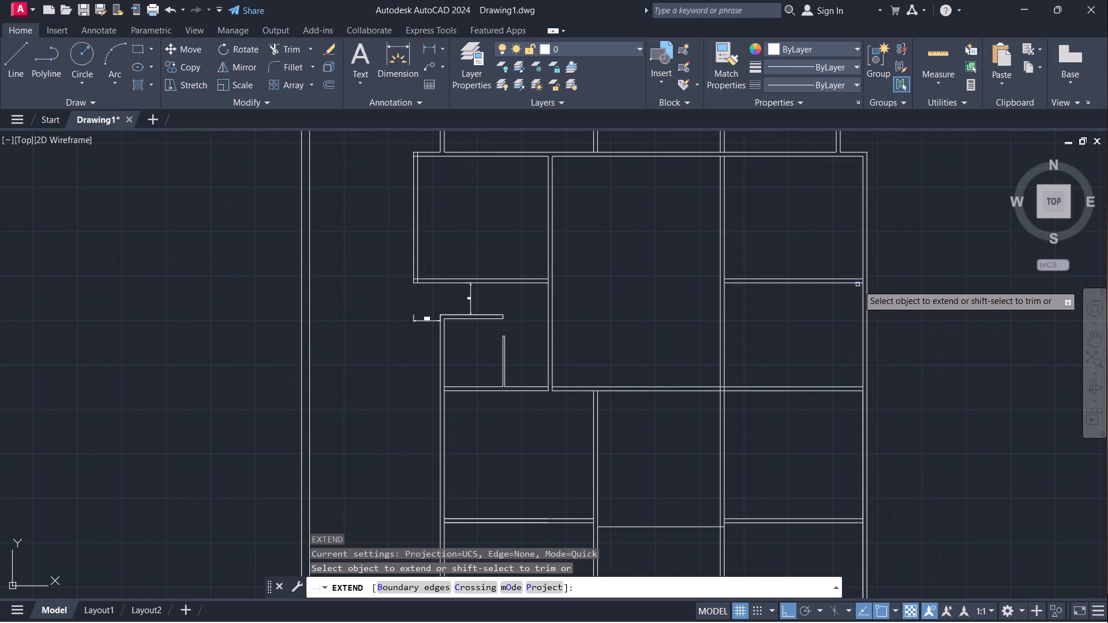
scroll(826, 282, down, 1)
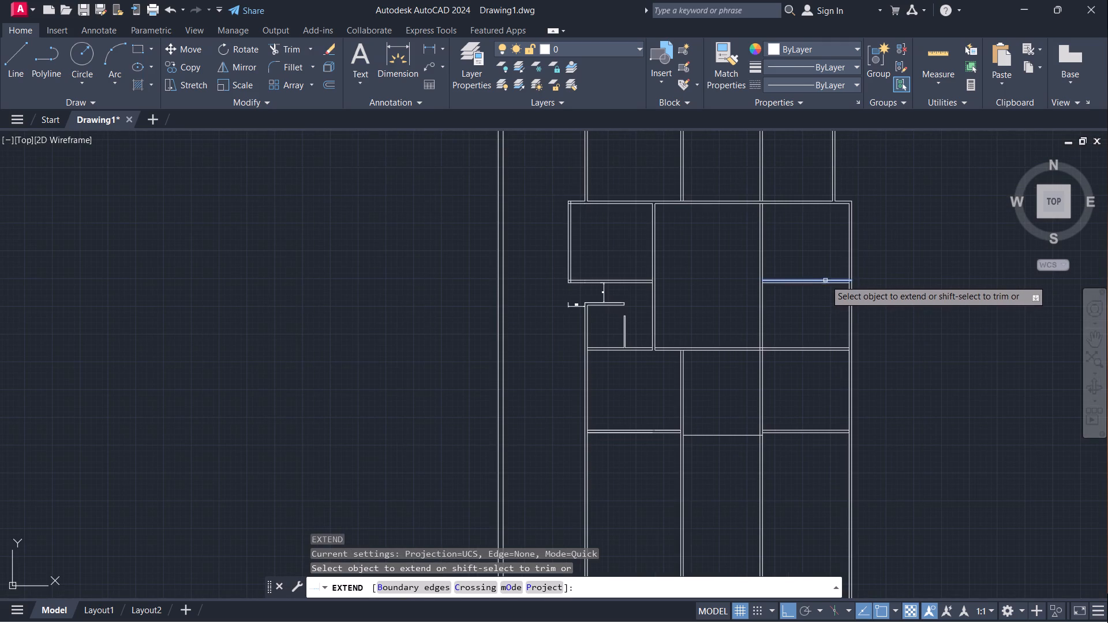
click(826, 283)
scroll(826, 283, up, 2)
click(825, 275)
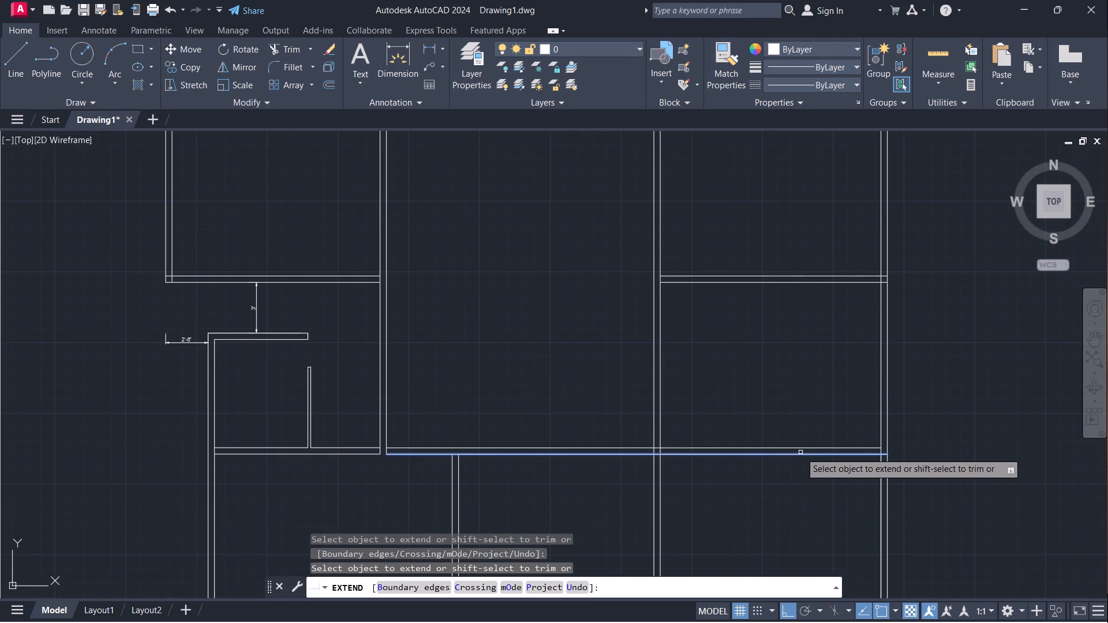
click(800, 452)
click(804, 450)
scroll(813, 424, down, 1)
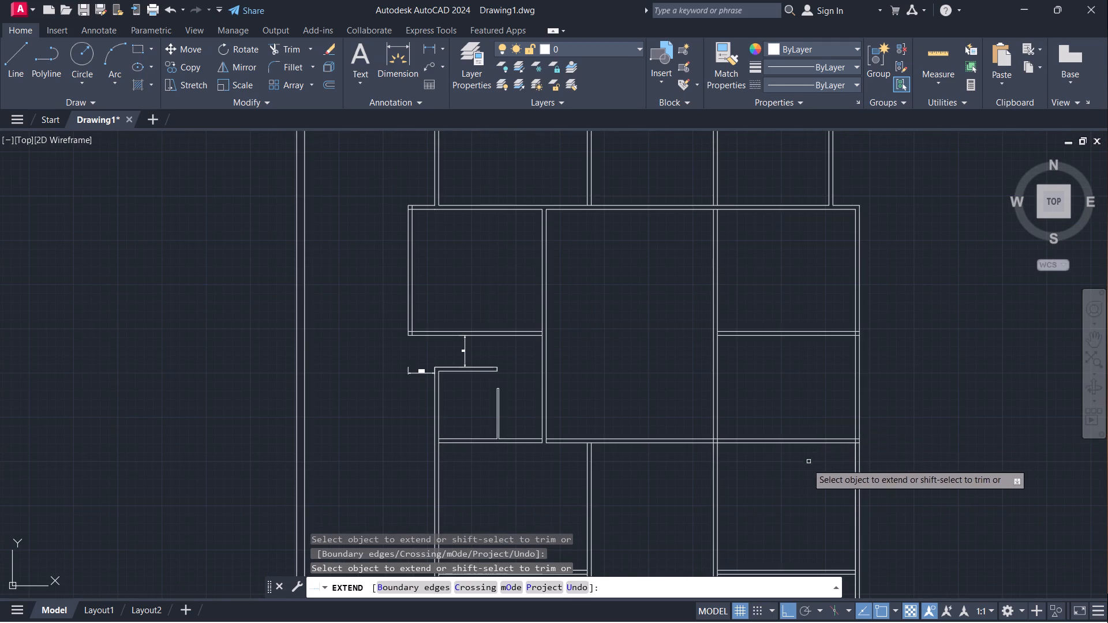
middle_drag(802, 491, 813, 453)
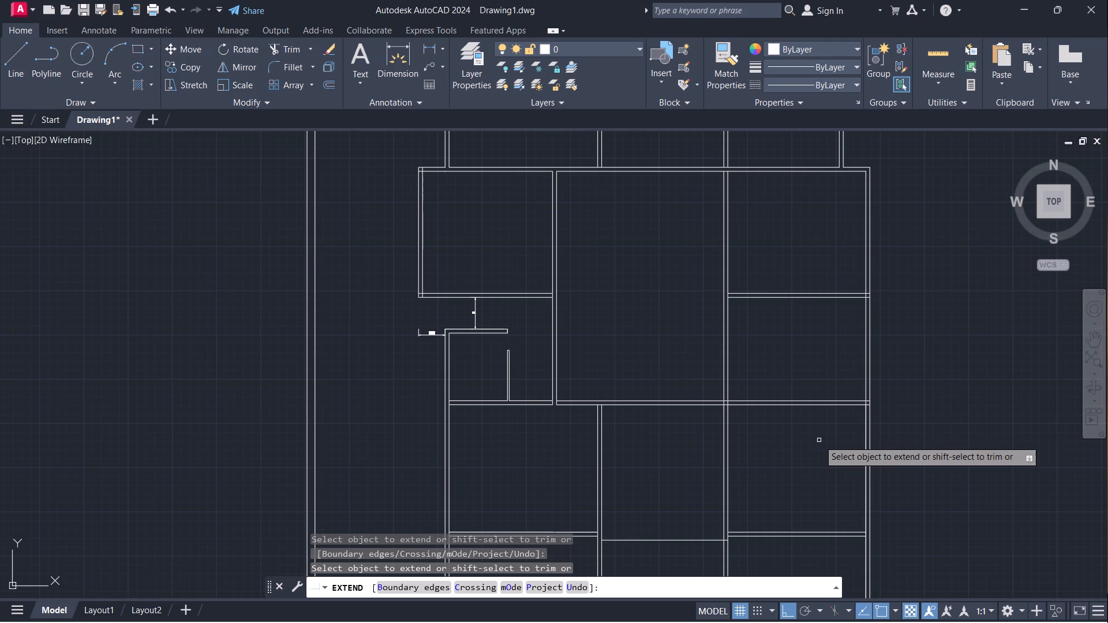
scroll(819, 440, down, 1)
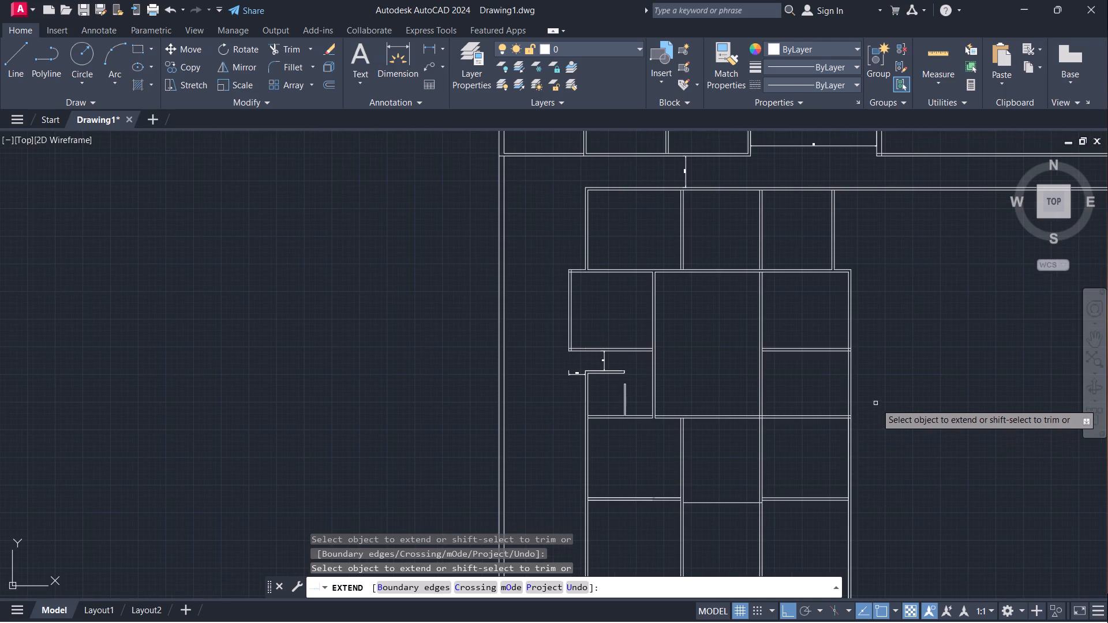
key(space)
Trim both lines of the far-right wall between the upper right room's bottom wall and the extended central room's bottom wall.
text(TR)
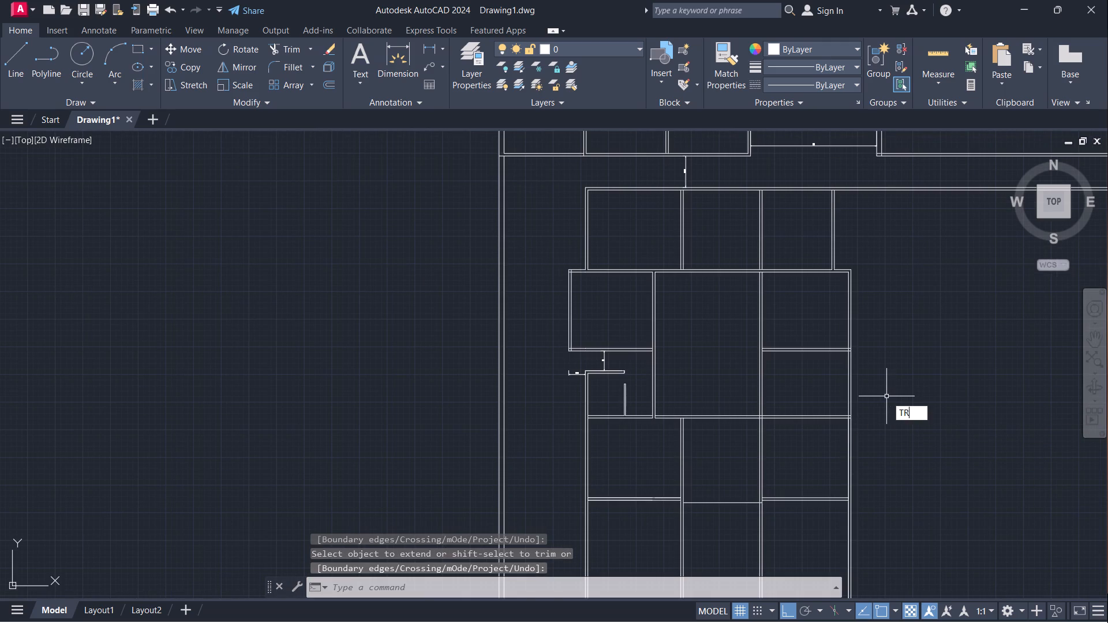
key(Return)
drag(818, 381, 901, 382)
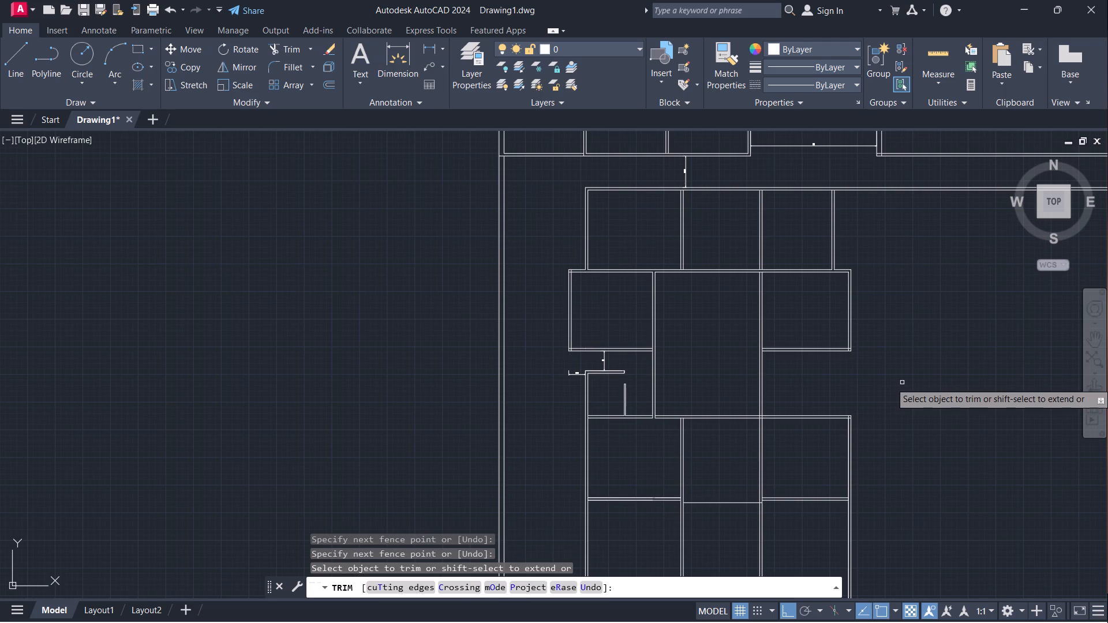
Trim both inner wall line stubs that overrun the bottom-right corner of the upper right room.
scroll(859, 361, up, 3)
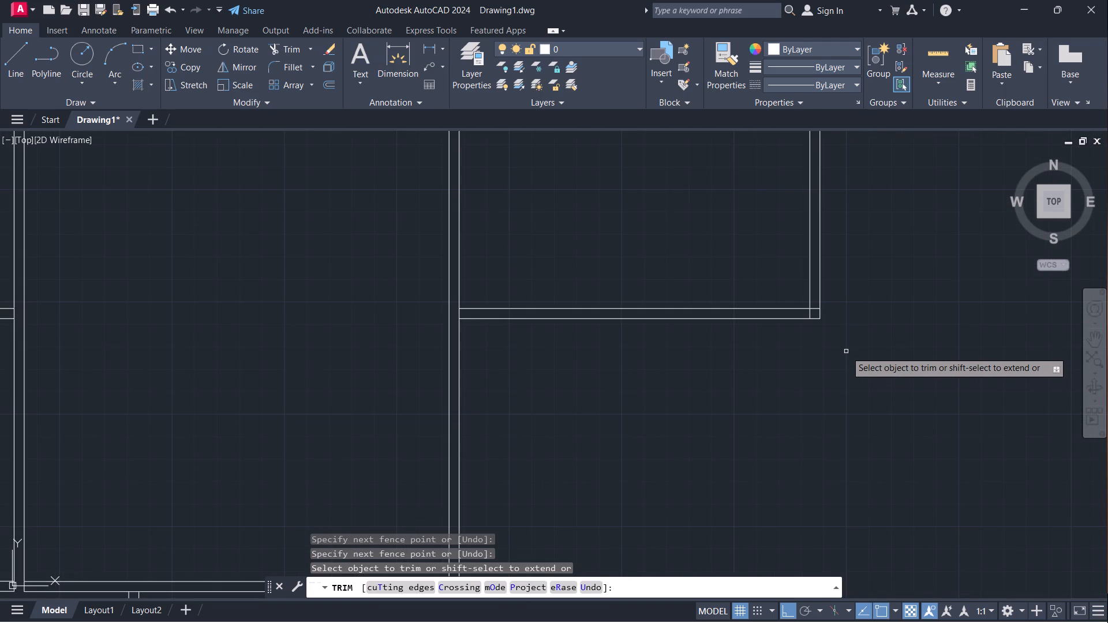
scroll(845, 351, down, 1)
scroll(832, 335, up, 7)
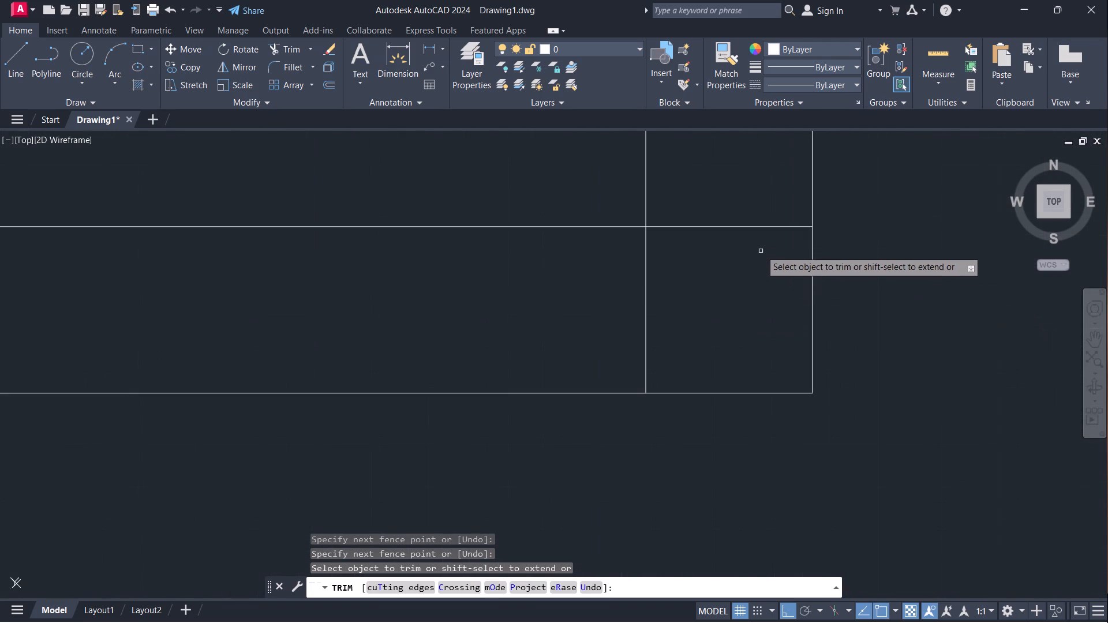
drag(732, 196, 597, 313)
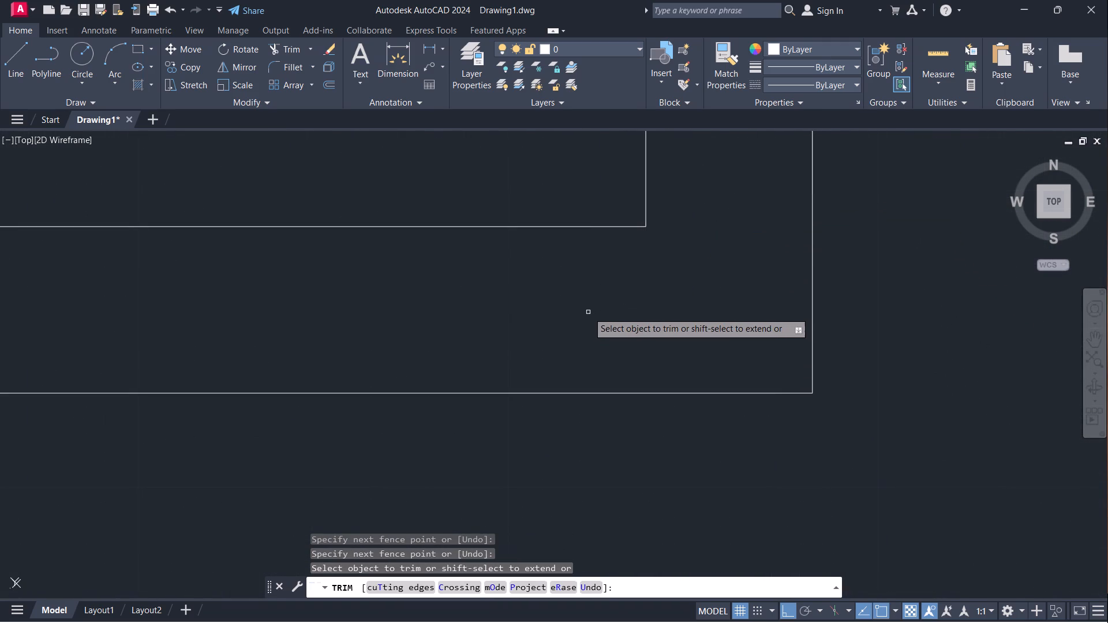
Trim the inner wall line stubs at the top-right corner of the far-right lower room.
scroll(588, 312, down, 4)
scroll(585, 388, down, 2)
middle_drag(542, 442, 658, 364)
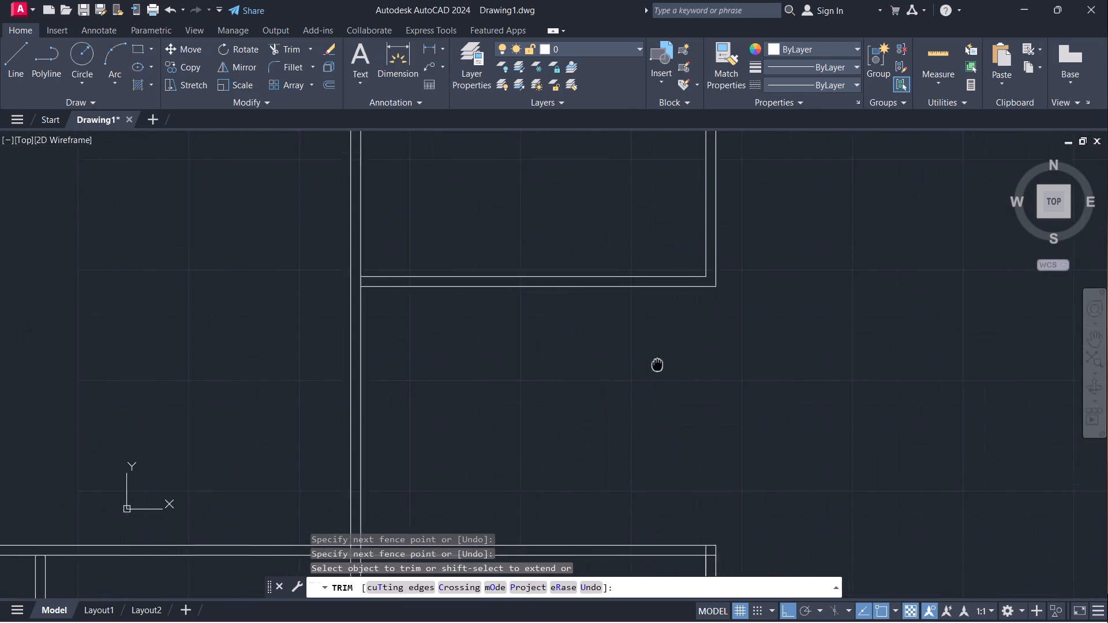
middle_drag(658, 364, 742, 303)
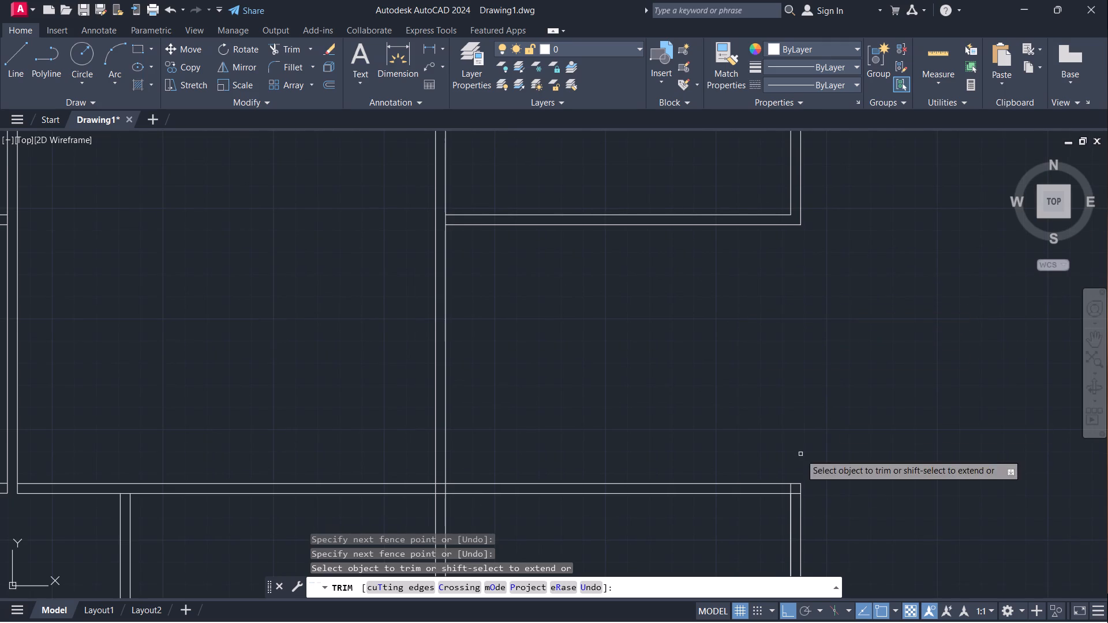
scroll(790, 505, up, 3)
middle_drag(790, 505, 793, 443)
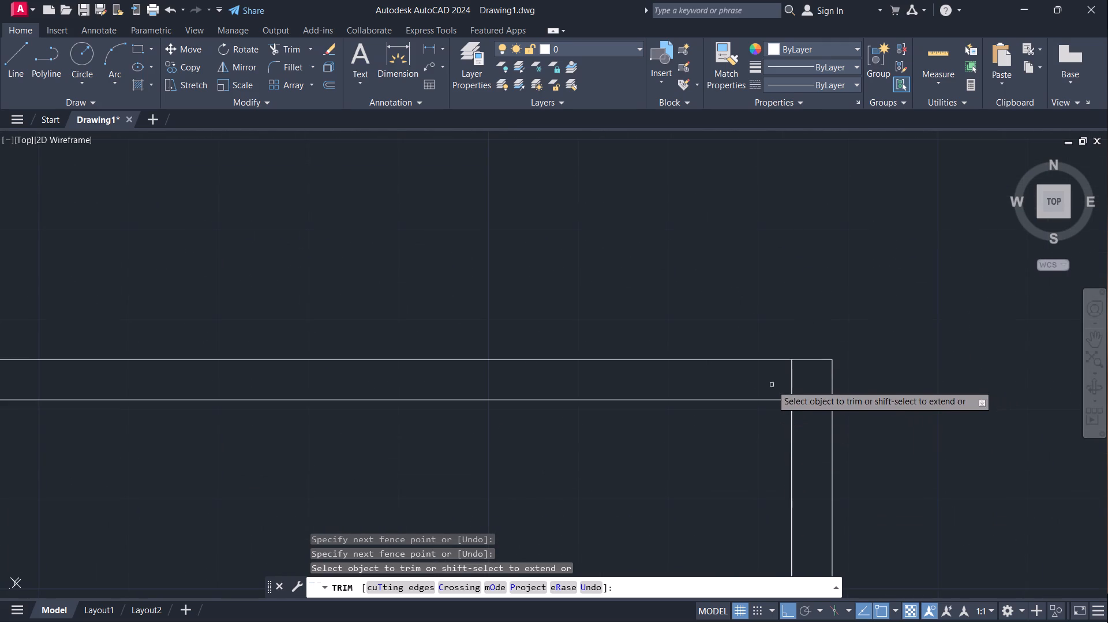
drag(777, 381, 817, 414)
Examine the trimmed interior walls from the lower rooms up to the corridor and top row of rooms.
scroll(768, 384, down, 4)
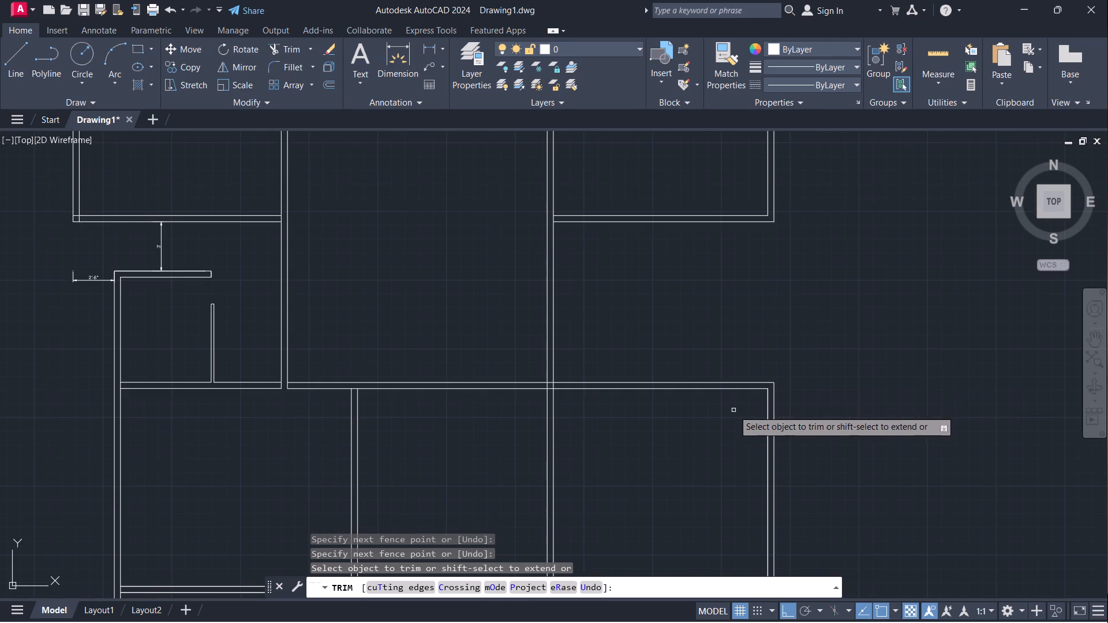
scroll(720, 412, down, 1)
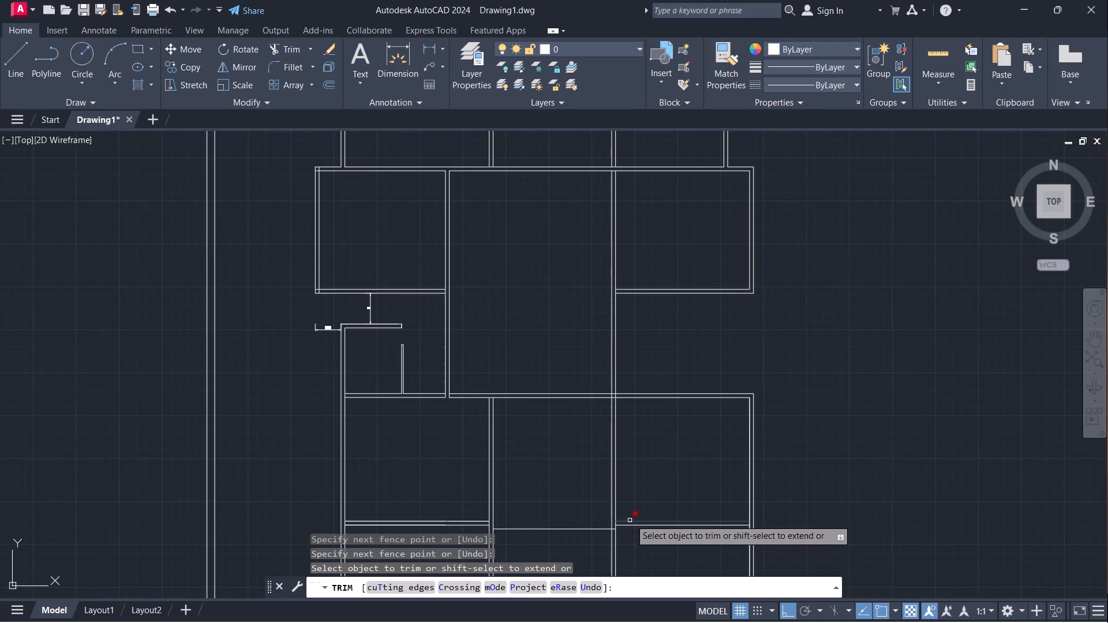
middle_drag(642, 512, 692, 471)
scroll(725, 353, down, 1)
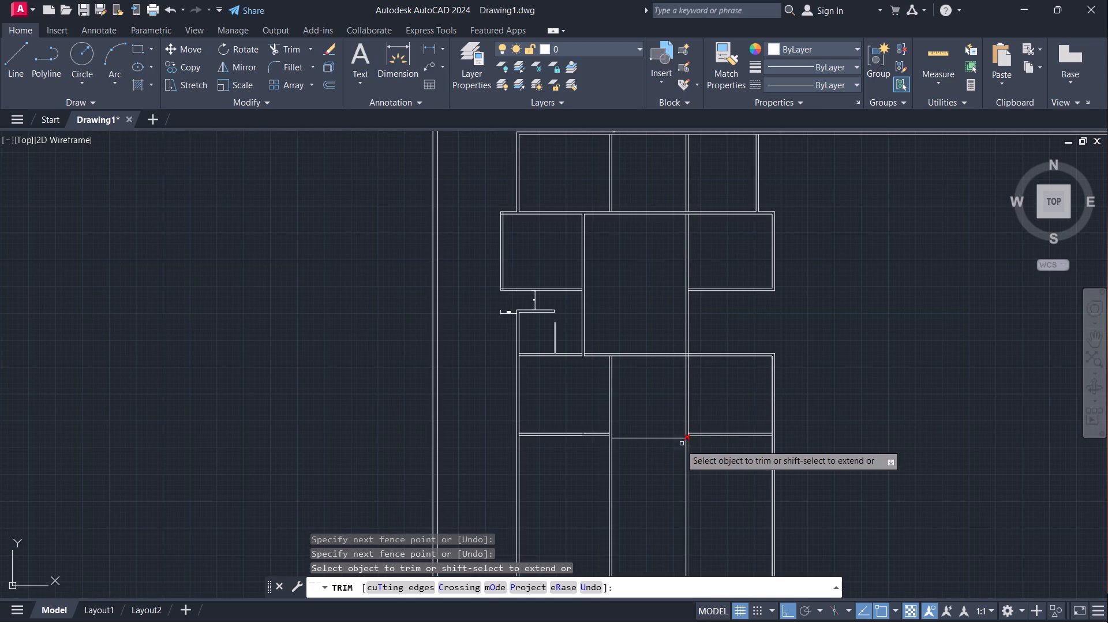
middle_drag(653, 504, 694, 440)
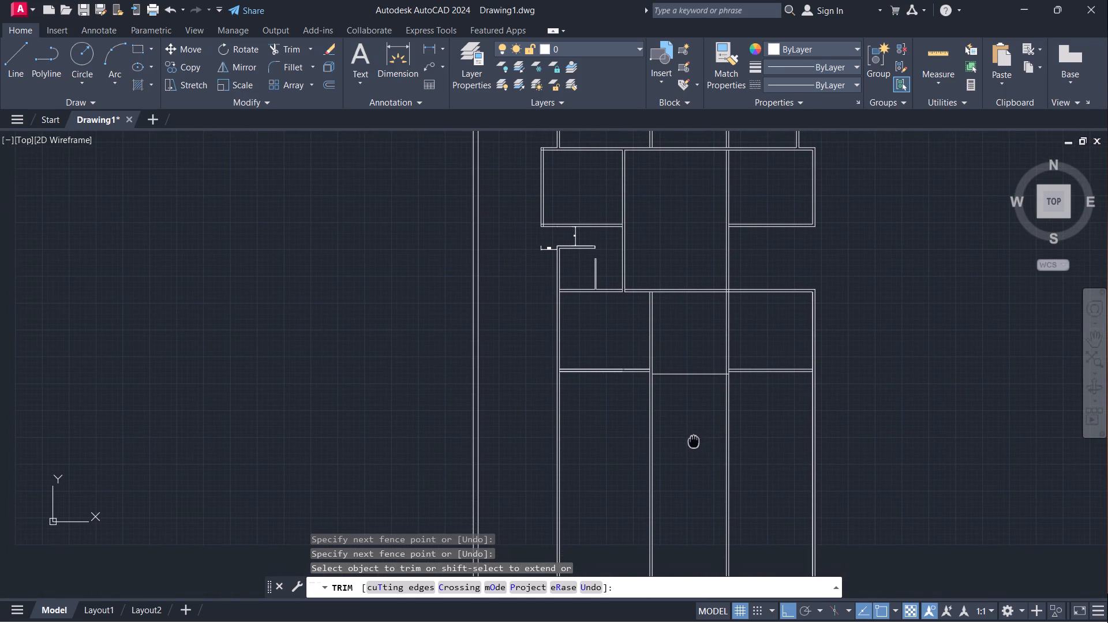
middle_drag(694, 440, 694, 439)
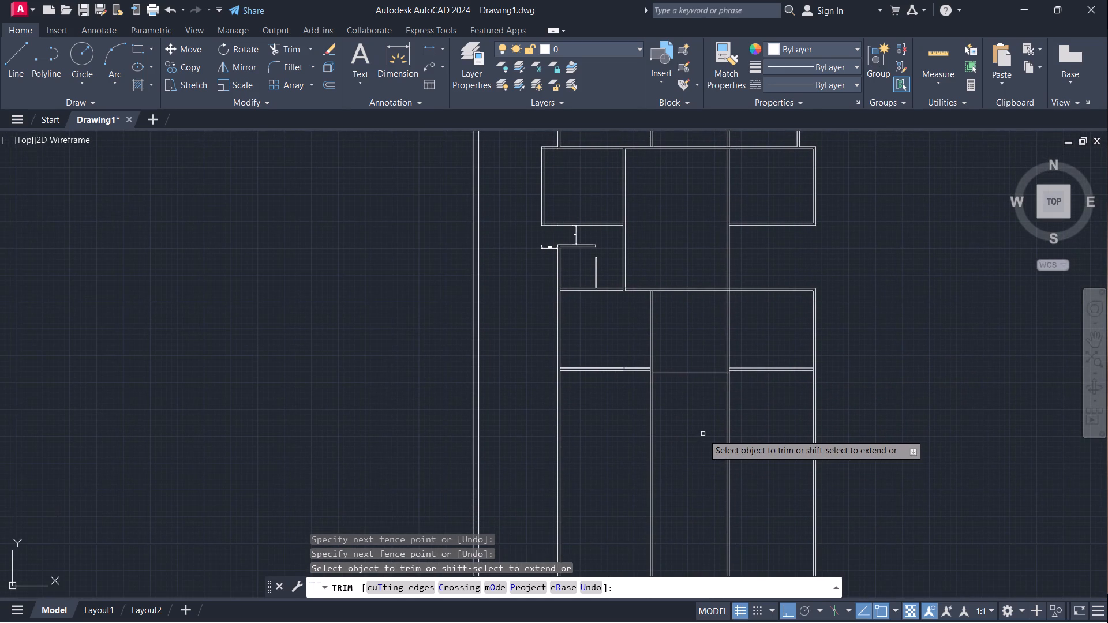
scroll(557, 380, up, 2)
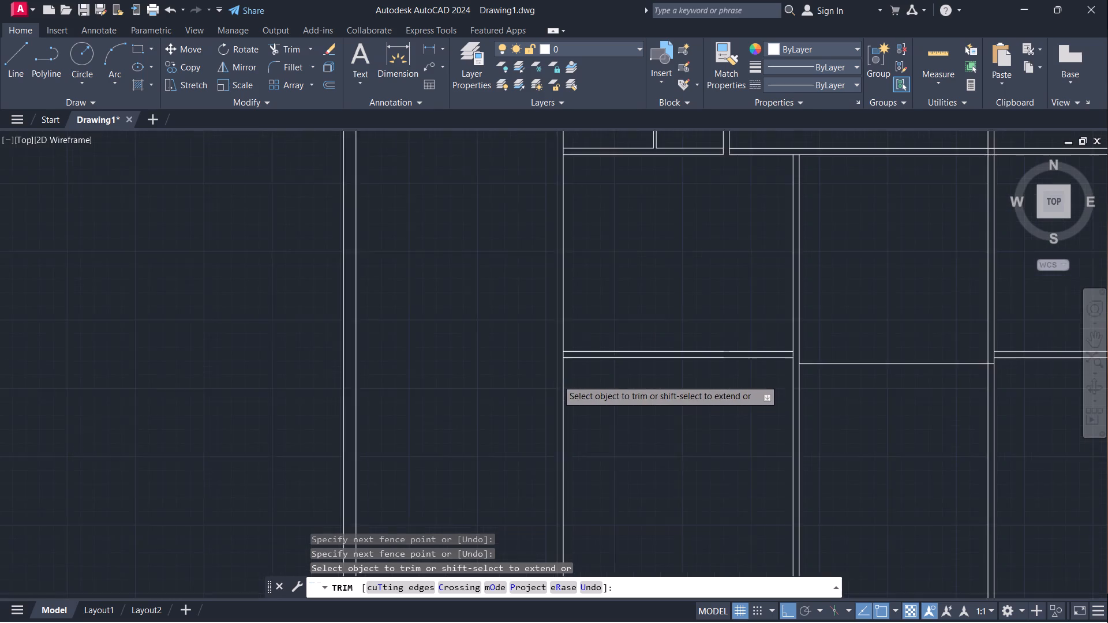
scroll(557, 380, up, 1)
scroll(616, 385, down, 2)
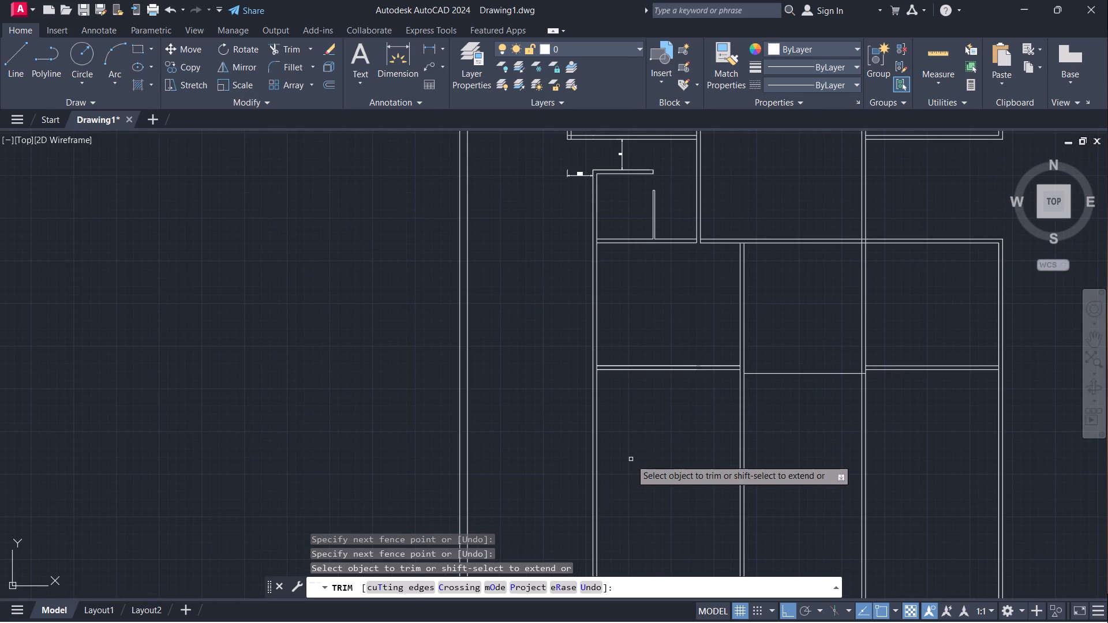
key(Escape)
key(Escape)
scroll(635, 459, down, 1)
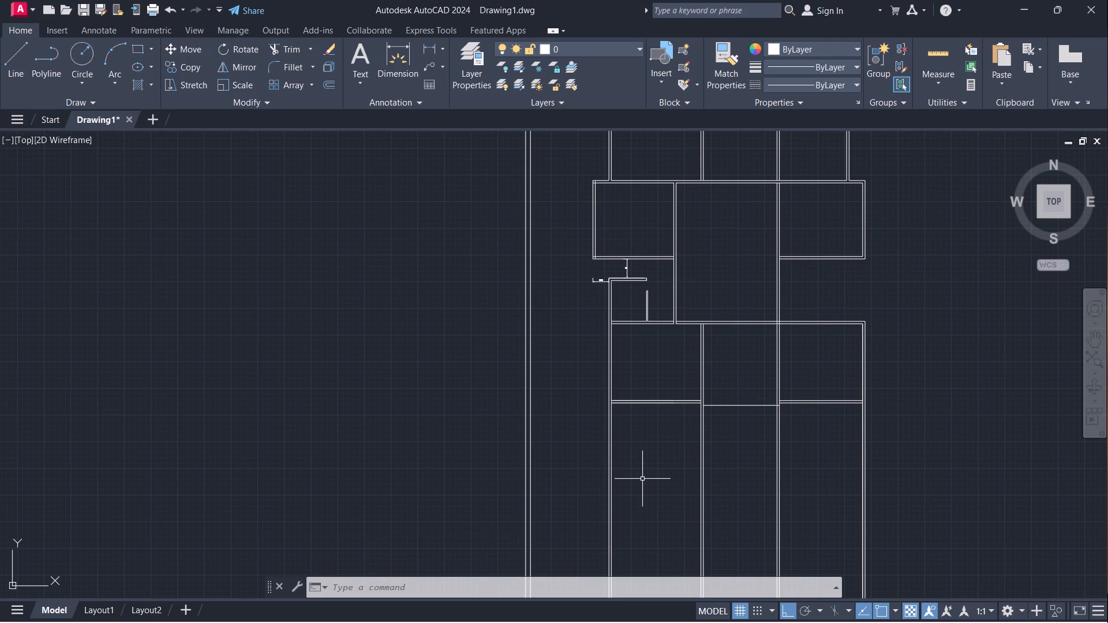
scroll(889, 300, down, 1)
scroll(942, 317, down, 1)
middle_drag(897, 369, 740, 407)
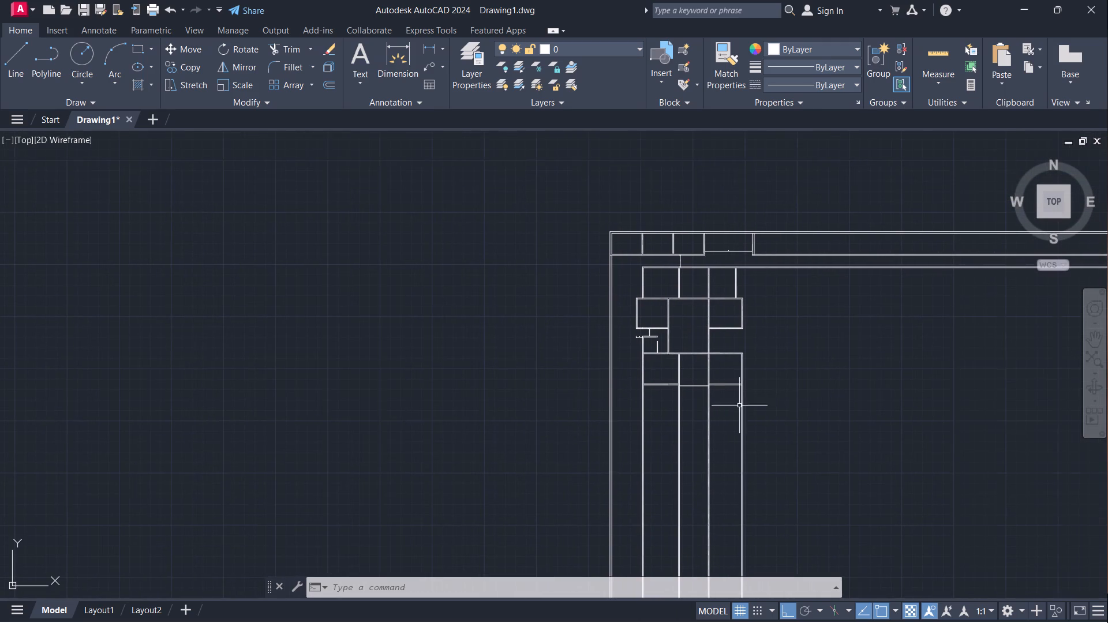
scroll(777, 294, up, 2)
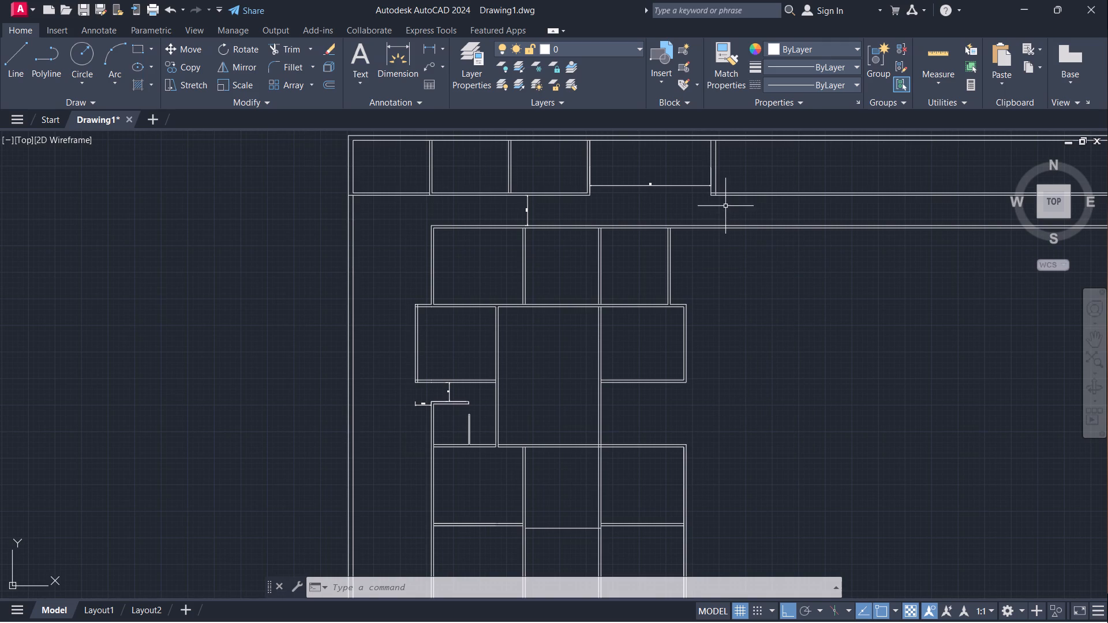
scroll(725, 205, up, 2)
scroll(722, 198, down, 2)
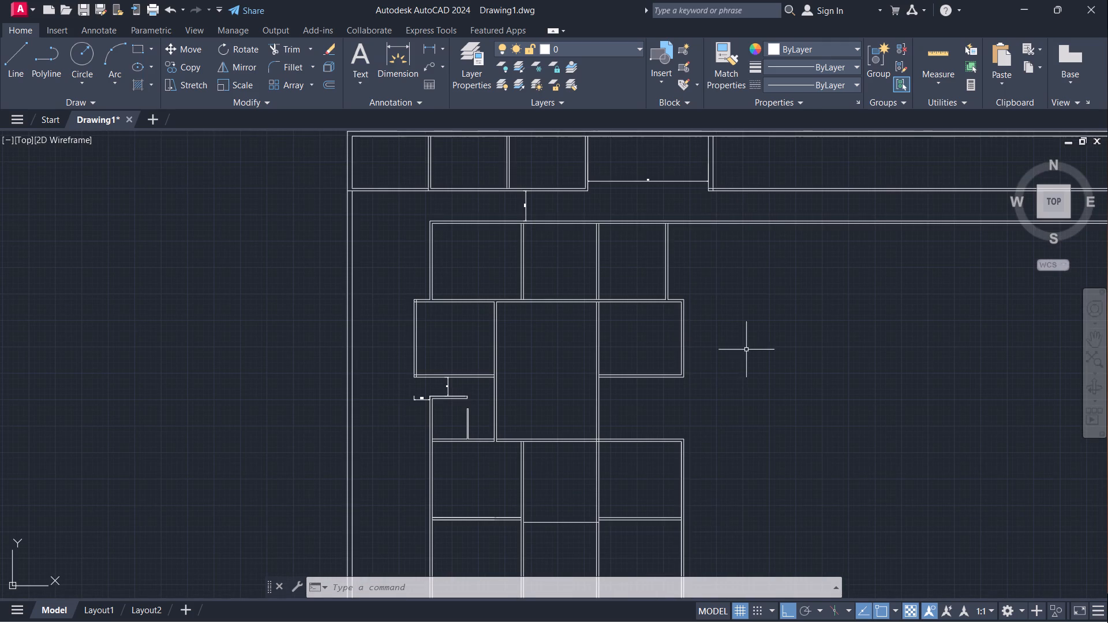
Draw a vertical line about 107' long downward from the outer bottom corner of the wall at the 19' opening's right end.
middle_drag(613, 411, 531, 354)
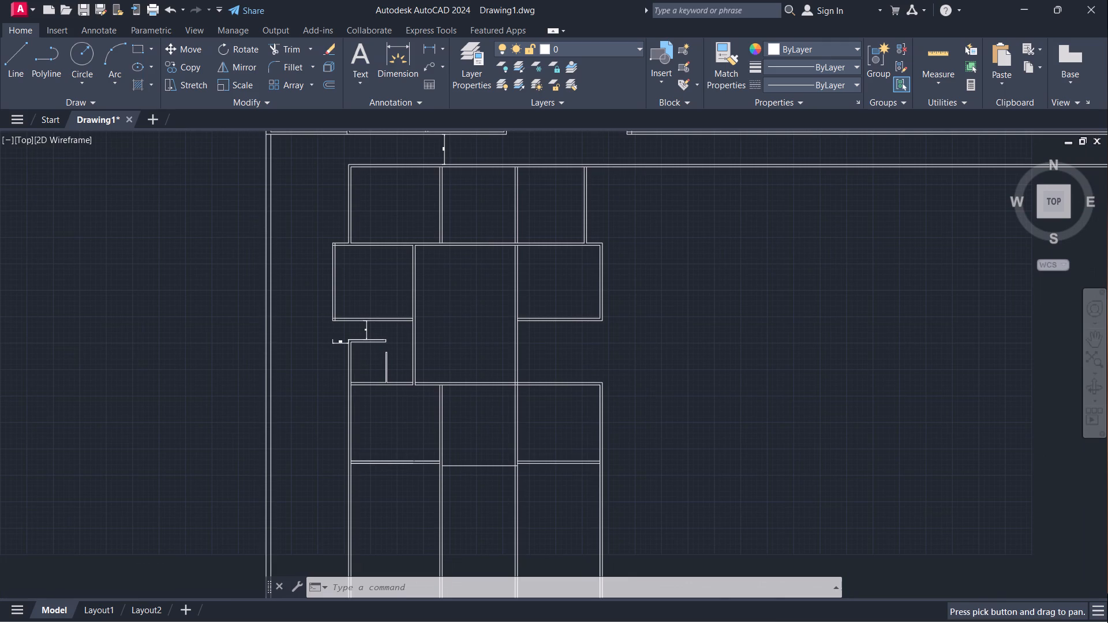
key(l)
key(Return)
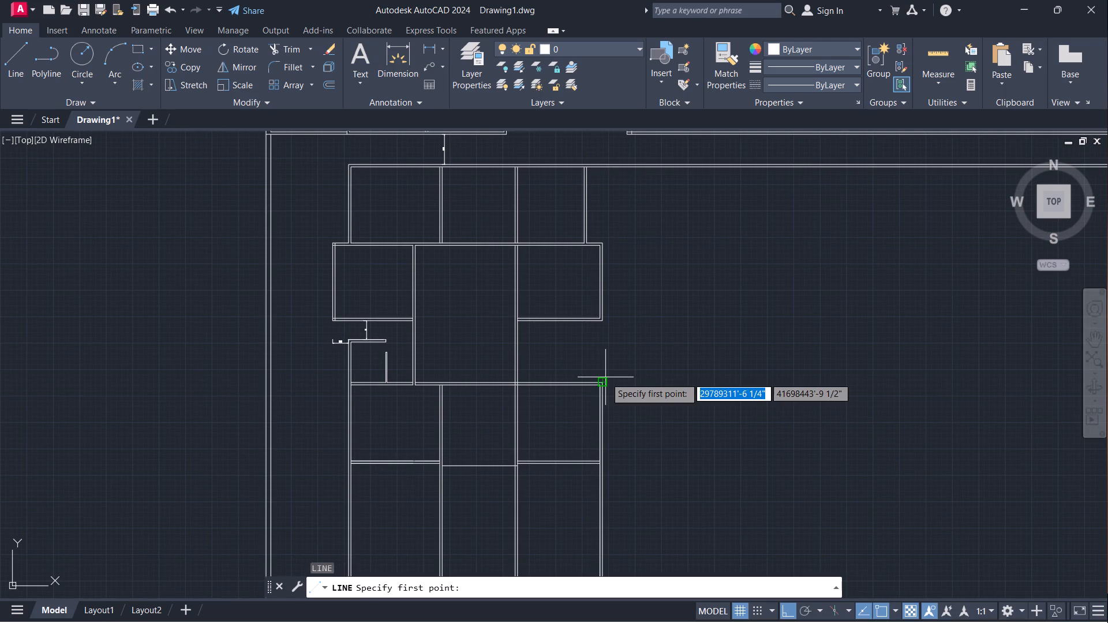
middle_drag(583, 233, 589, 343)
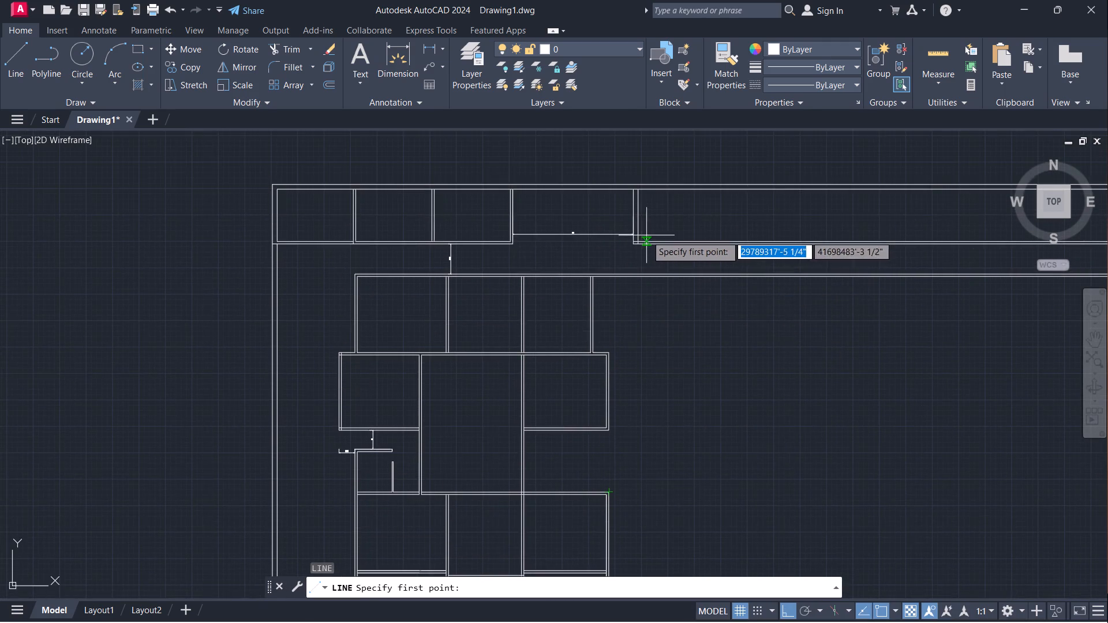
scroll(646, 235, up, 4)
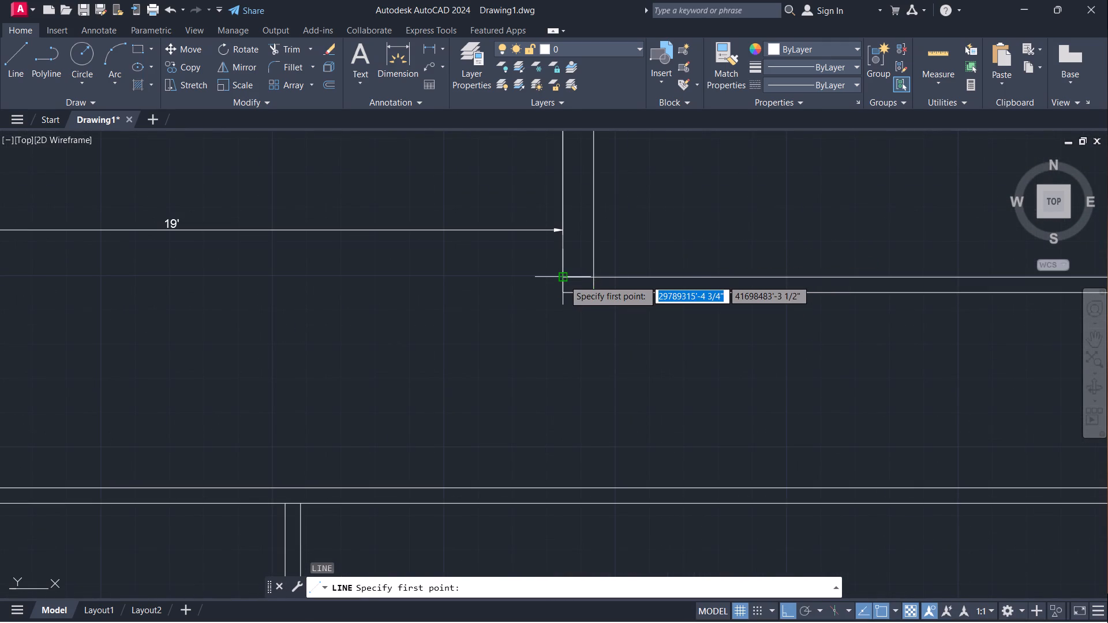
drag(564, 294, 563, 303)
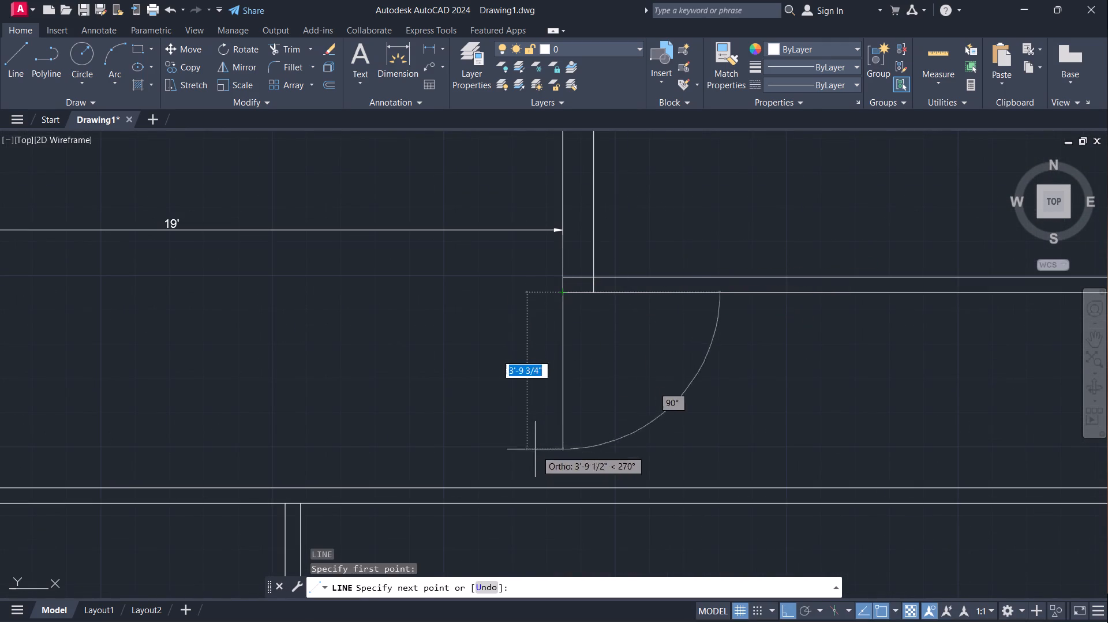
scroll(553, 440, down, 3)
middle_drag(559, 493, 617, 273)
scroll(551, 486, down, 3)
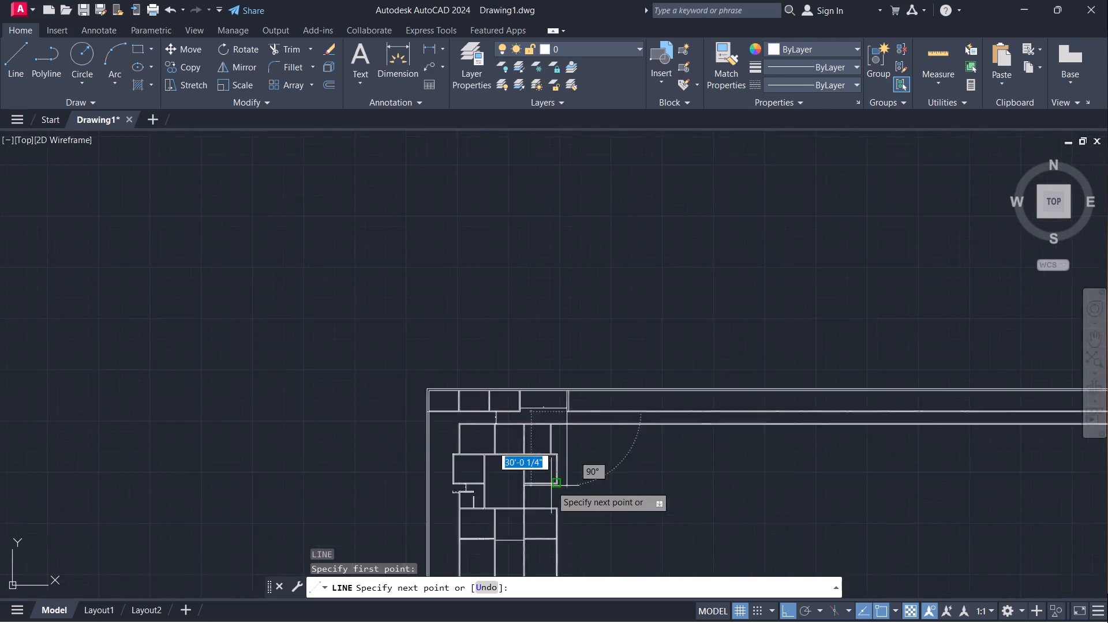
scroll(551, 486, down, 1)
middle_drag(560, 524, 627, 269)
scroll(618, 351, up, 2)
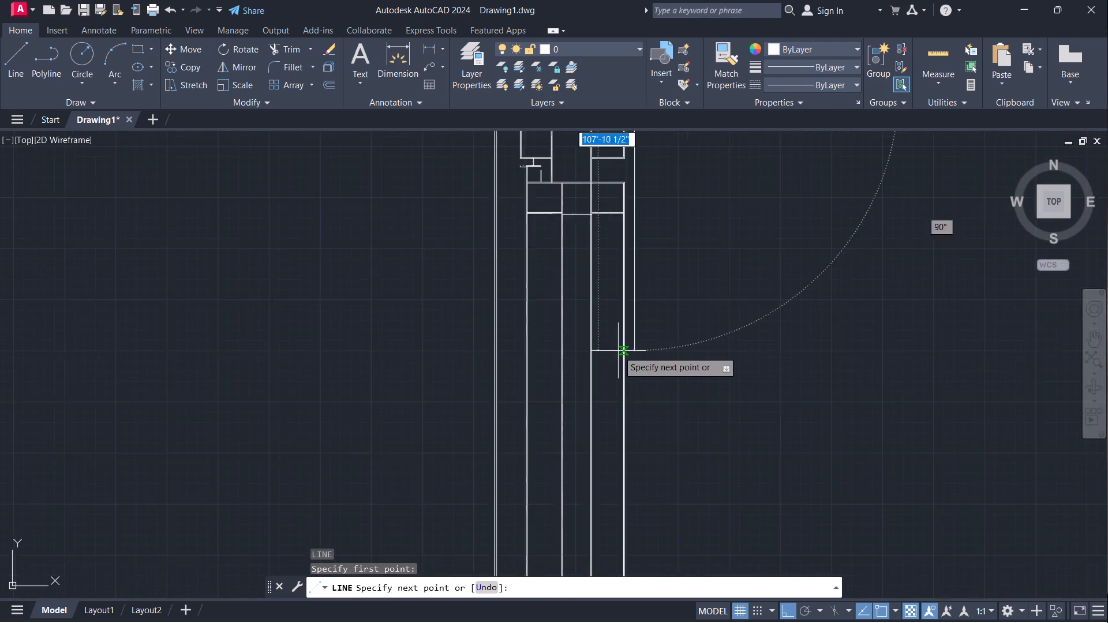
scroll(618, 351, up, 1)
click(630, 389)
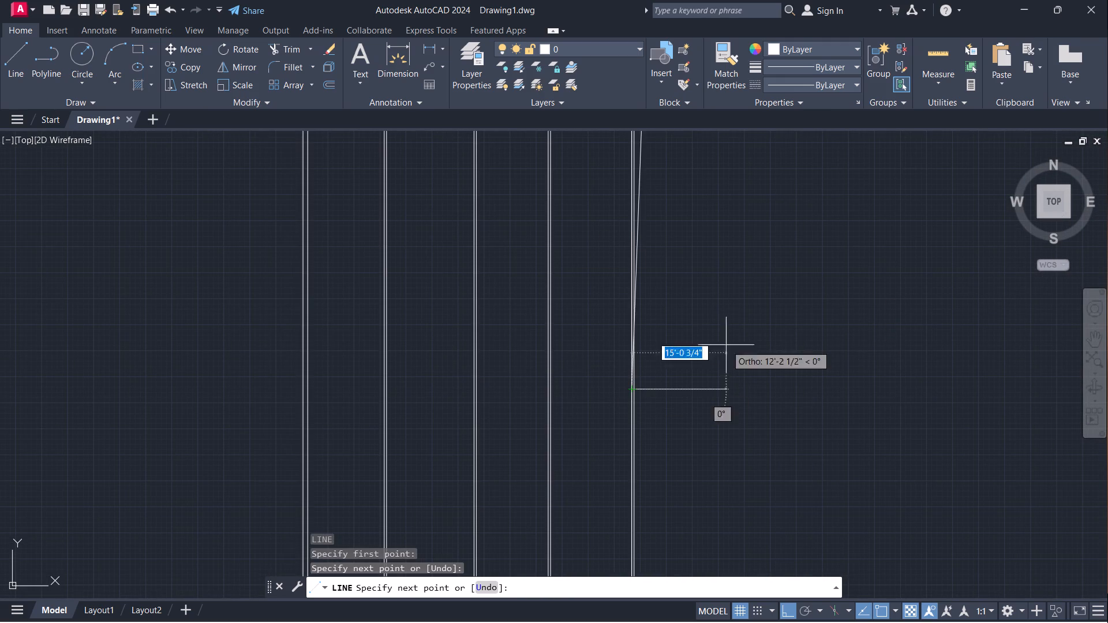
key(ctrl+z)
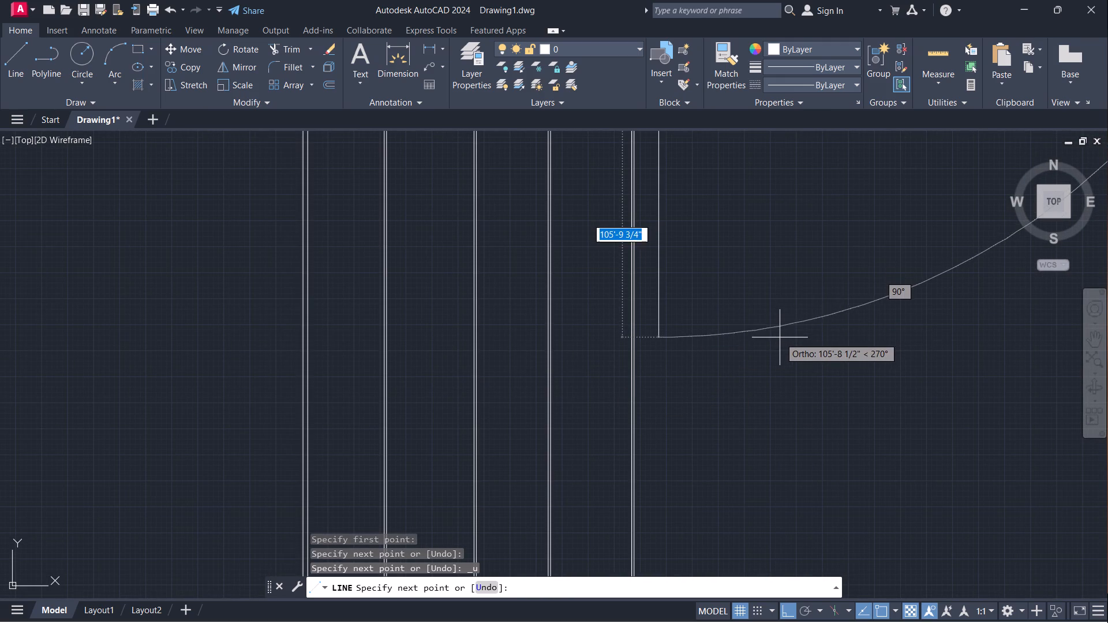
click(780, 347)
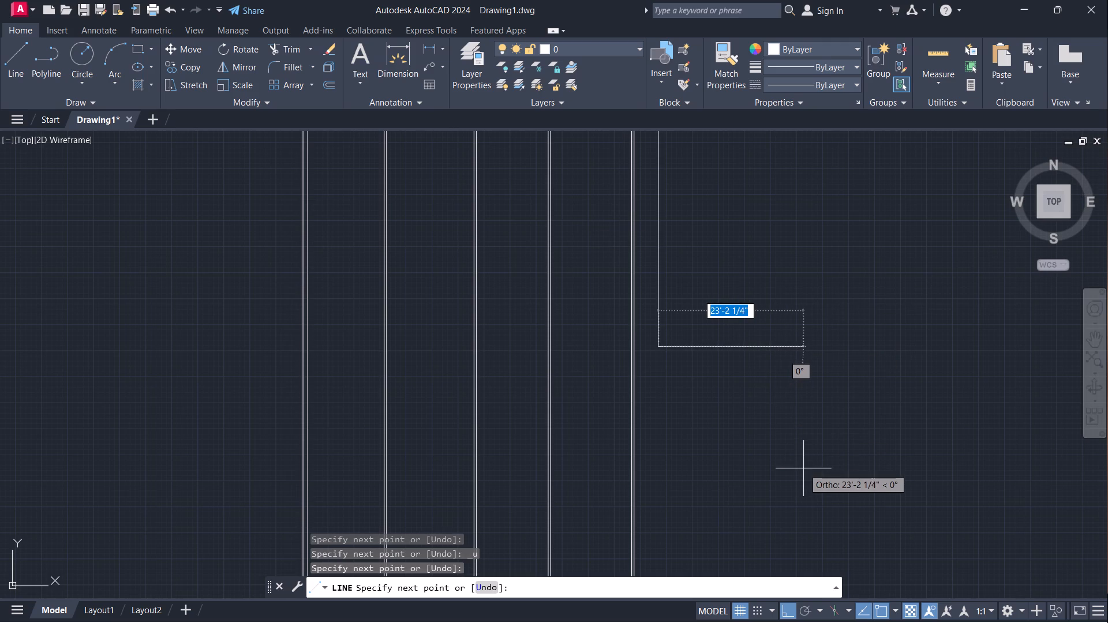
key(space)
Draw a parallel vertical line about 70' long downward from where that same wall's right face meets the corridor's upper wall.
scroll(841, 242, down, 1)
middle_drag(804, 234, 671, 622)
scroll(627, 322, up, 3)
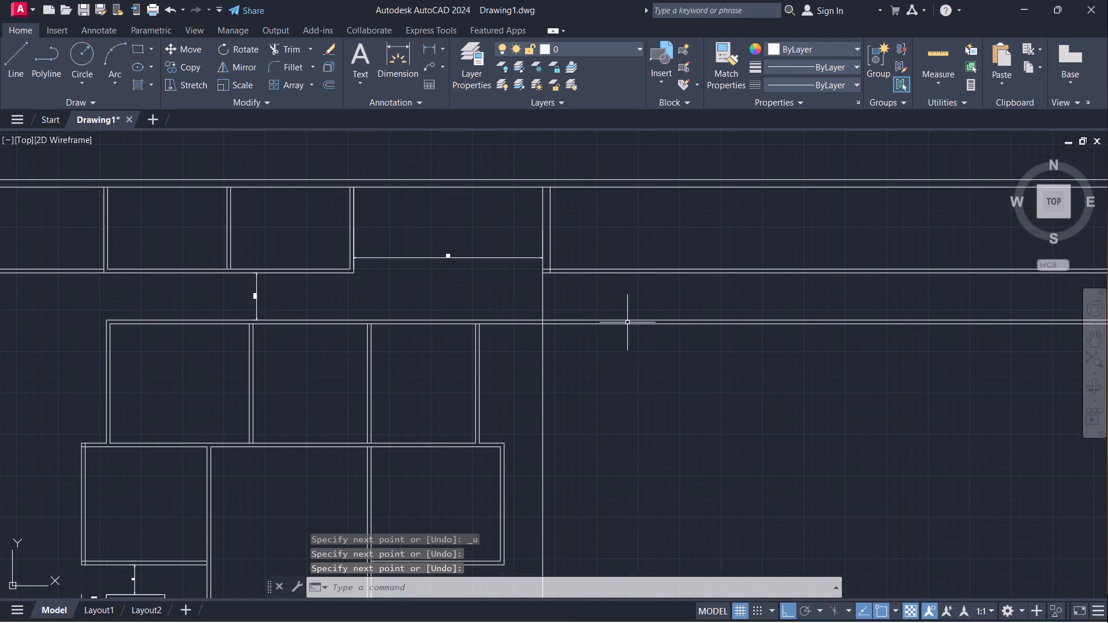
key(l)
key(Return)
scroll(471, 241, up, 3)
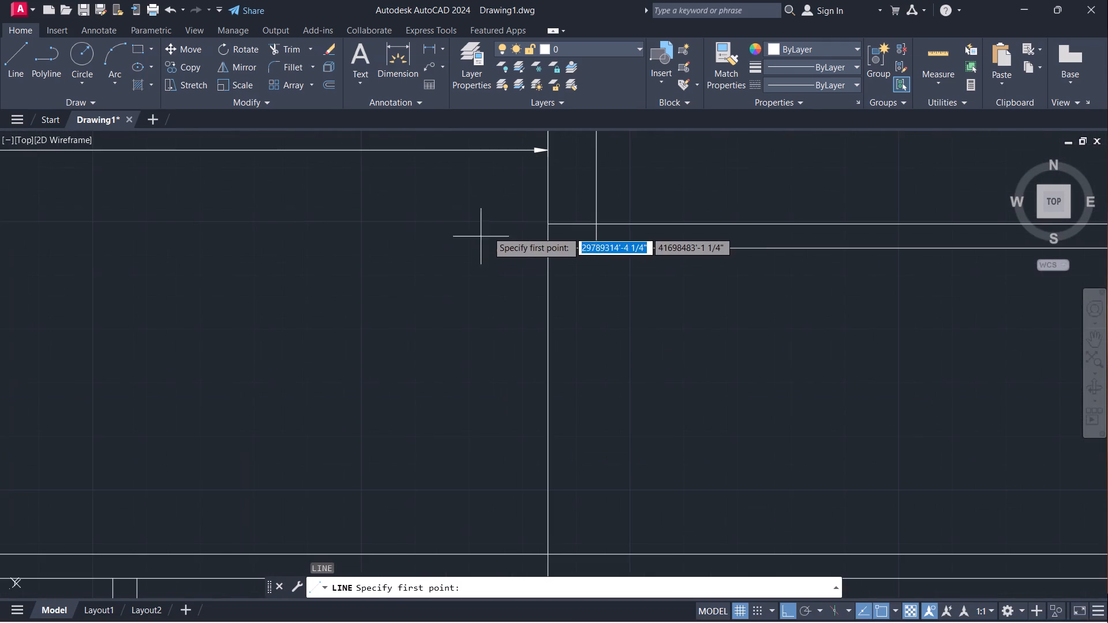
drag(599, 250, 589, 267)
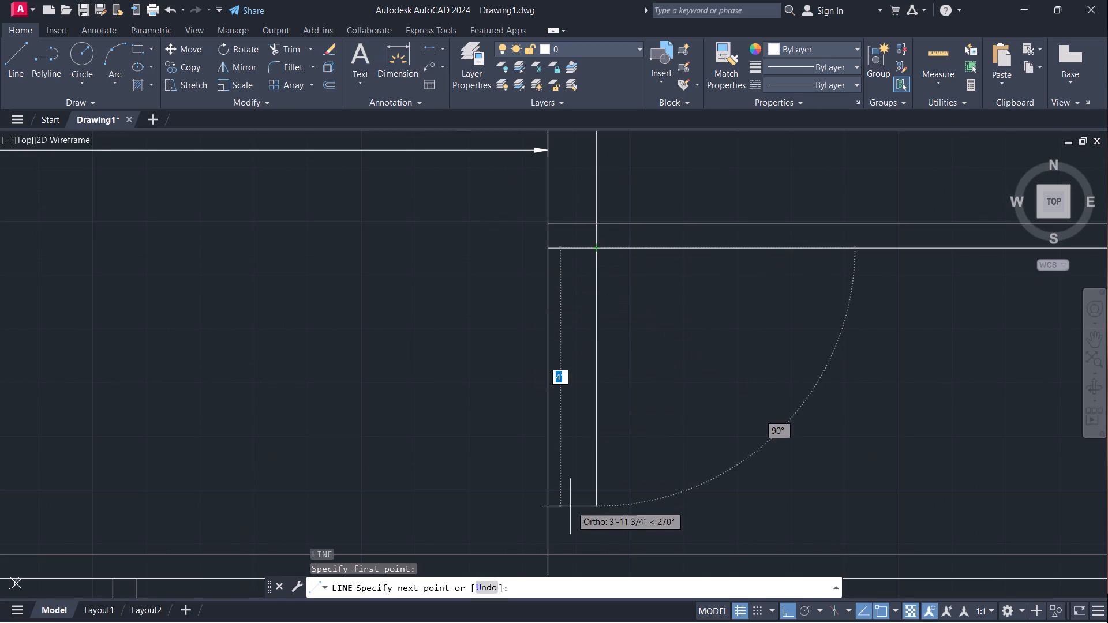
scroll(587, 475, down, 4)
middle_drag(605, 541, 682, 277)
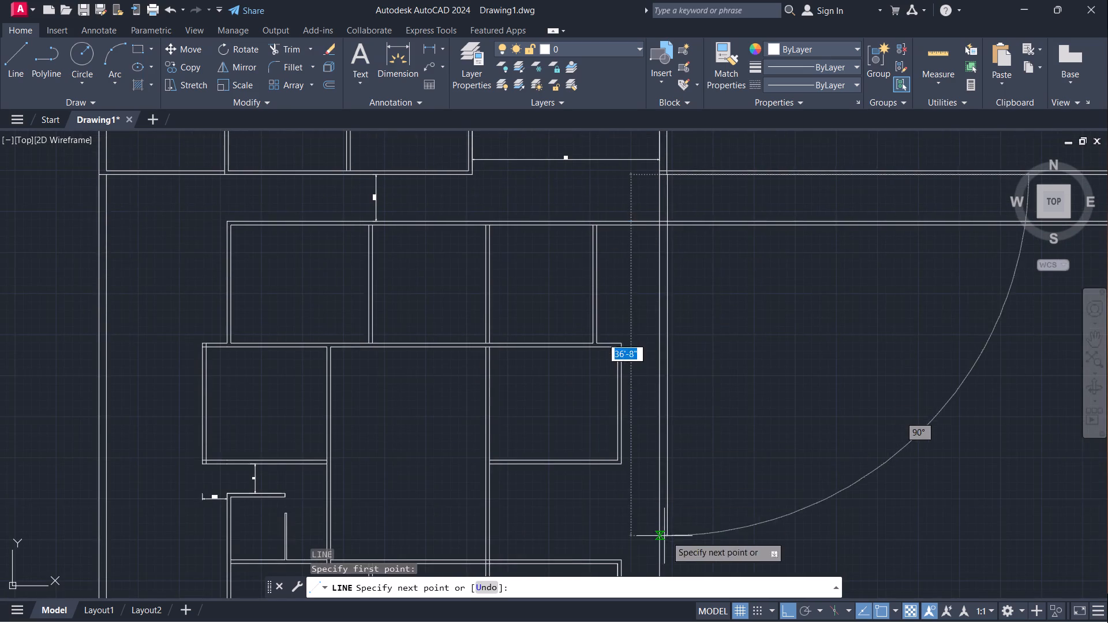
scroll(673, 536, down, 2)
middle_drag(684, 514, 743, 280)
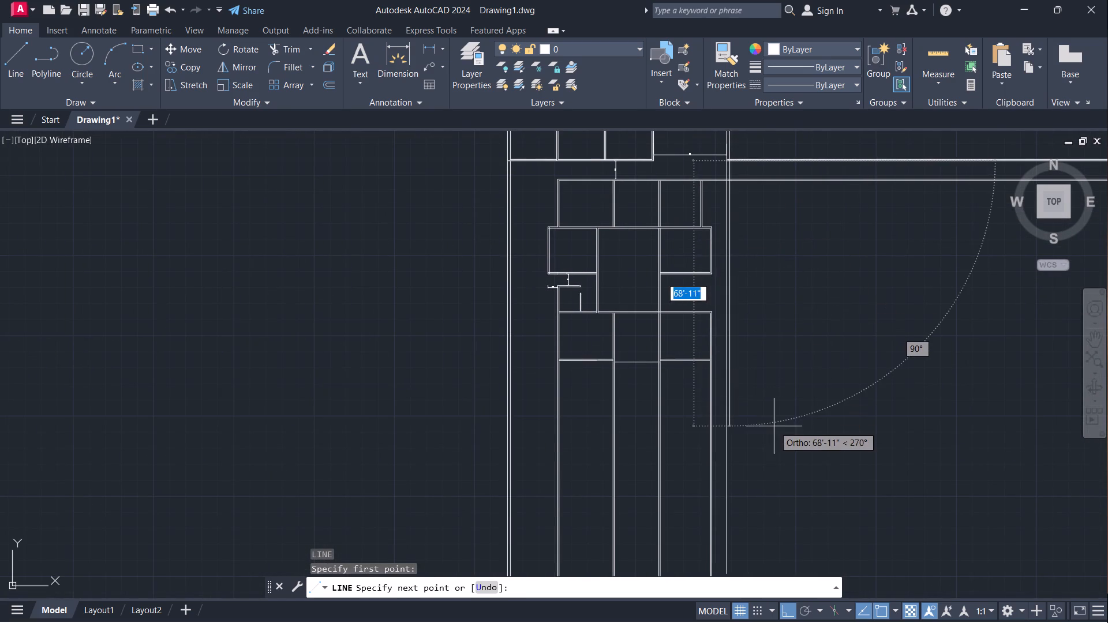
click(776, 432)
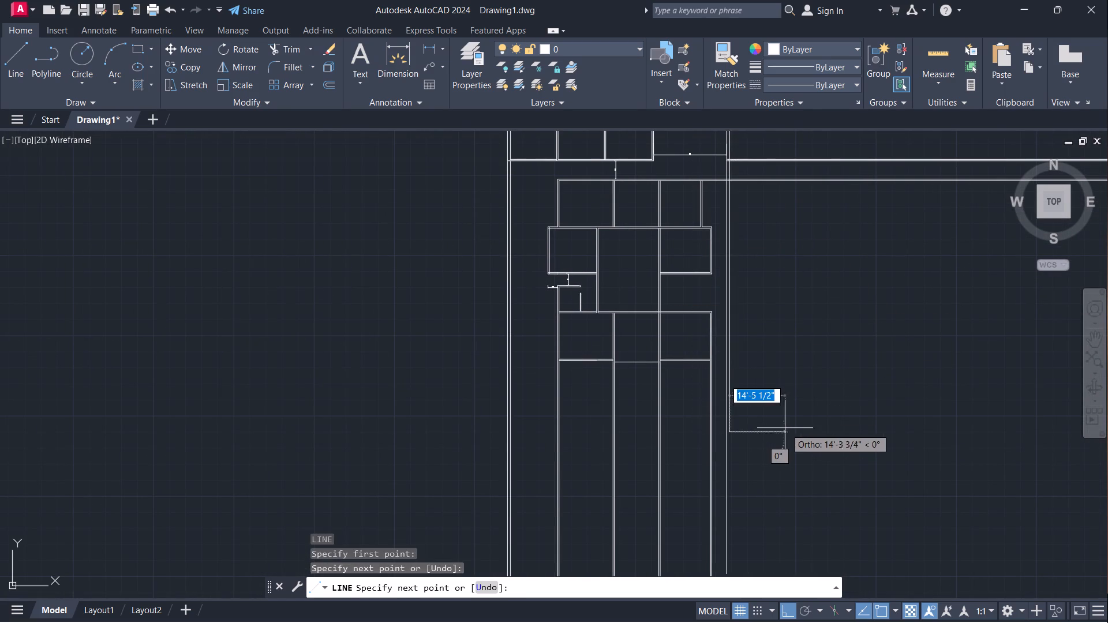
key(space)
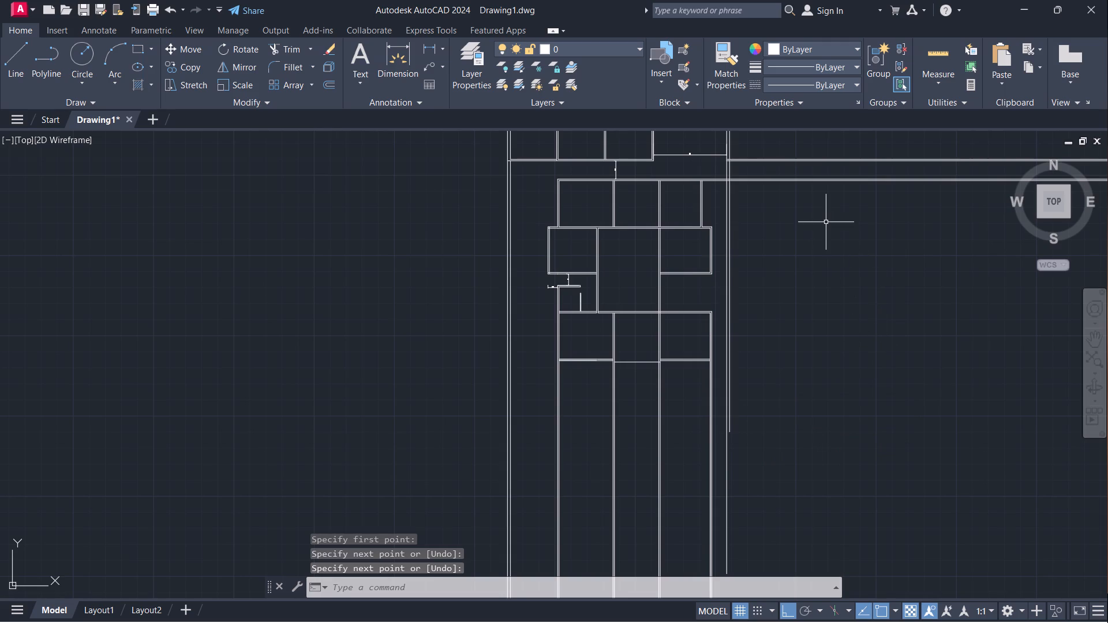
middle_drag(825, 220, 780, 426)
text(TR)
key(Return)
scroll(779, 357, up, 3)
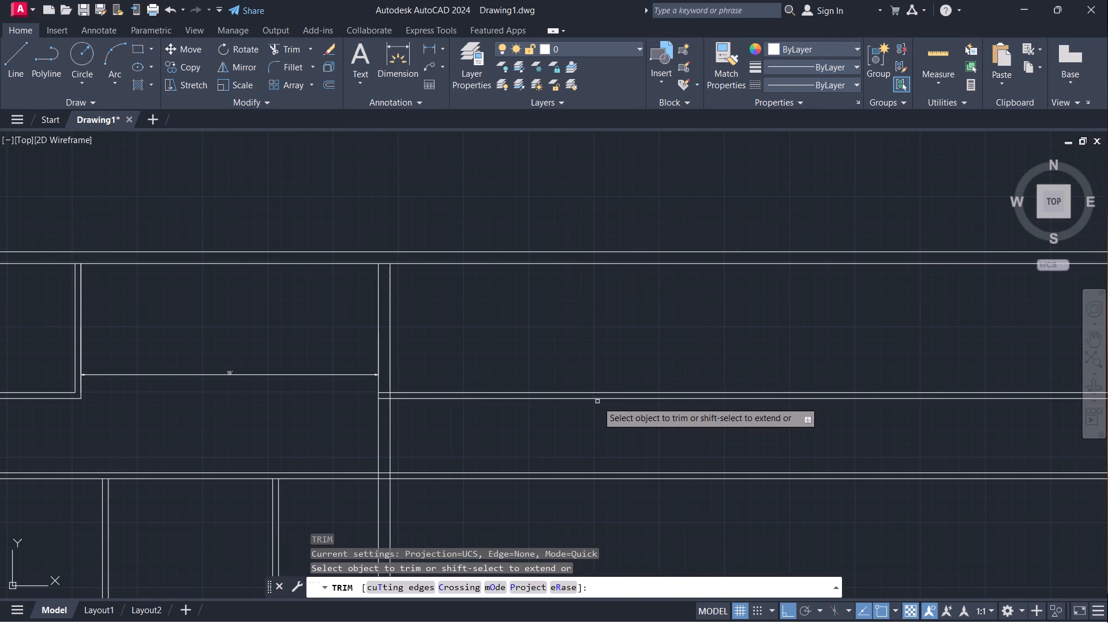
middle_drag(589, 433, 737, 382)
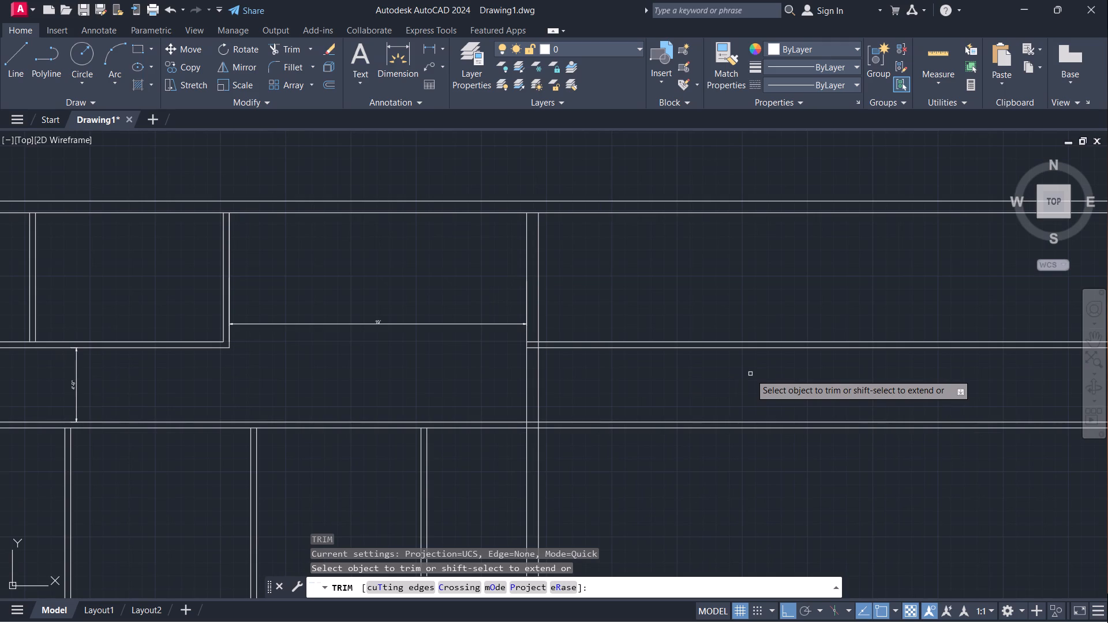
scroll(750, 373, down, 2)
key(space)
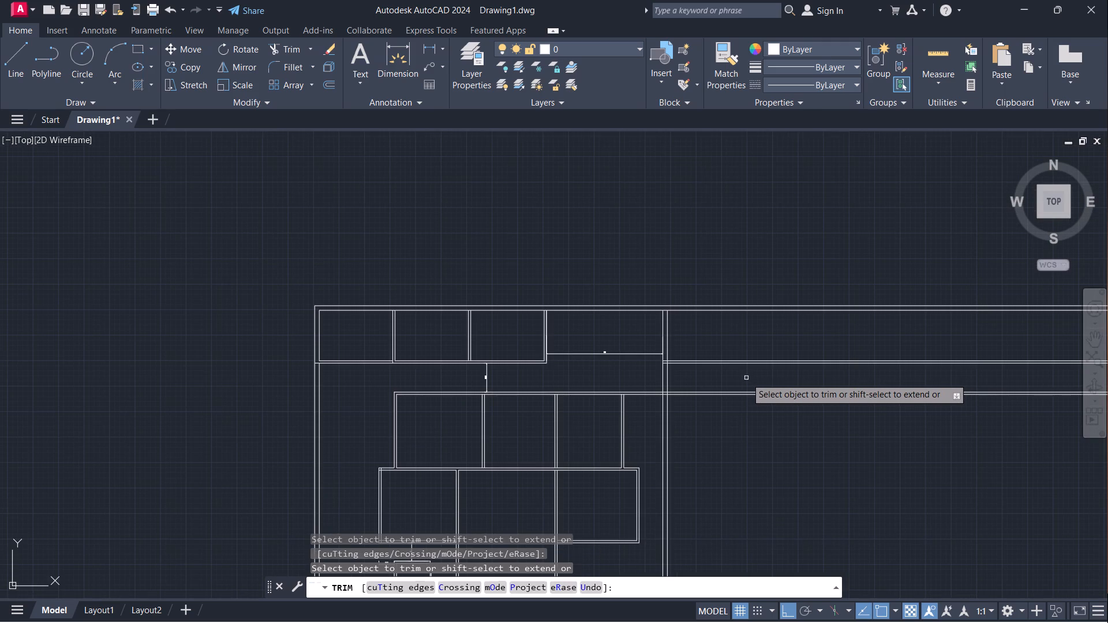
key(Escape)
Extend both vertical lines of the wall at the 19' opening's right end up to the top exterior wall's outer line.
text(EX)
key(Return)
scroll(684, 326, up, 4)
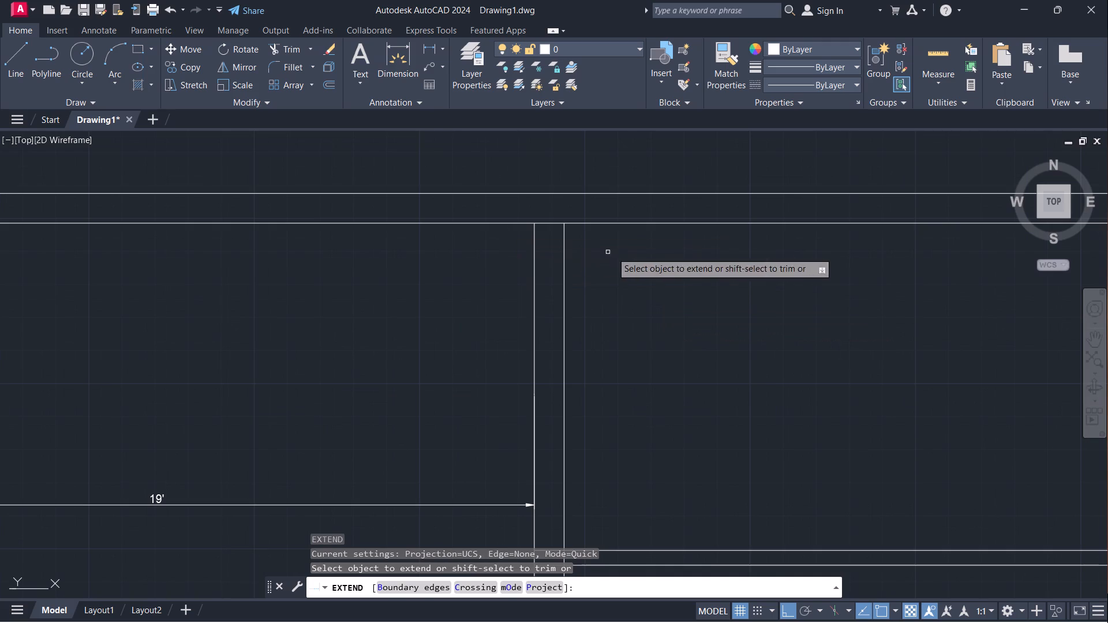
click(564, 242)
click(534, 255)
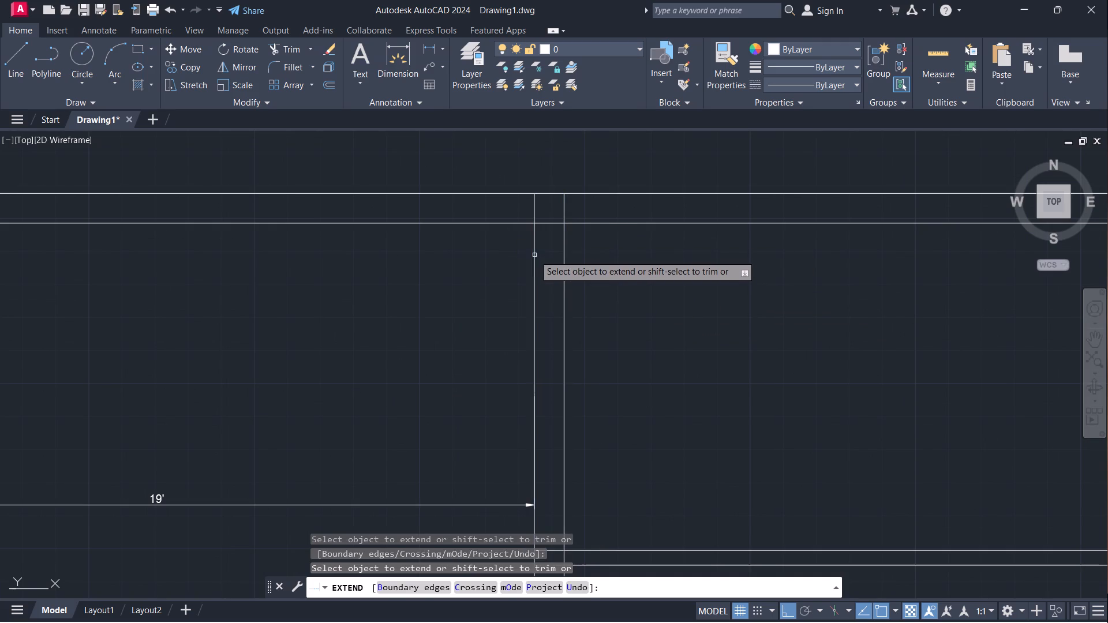
scroll(641, 264, down, 2)
key(space)
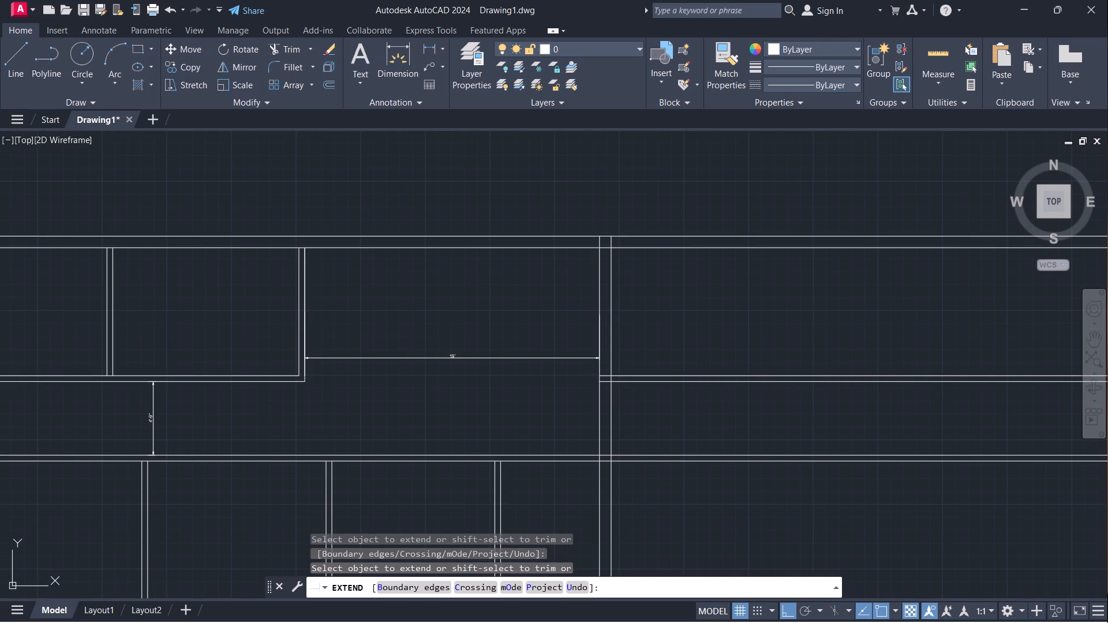
key(Escape)
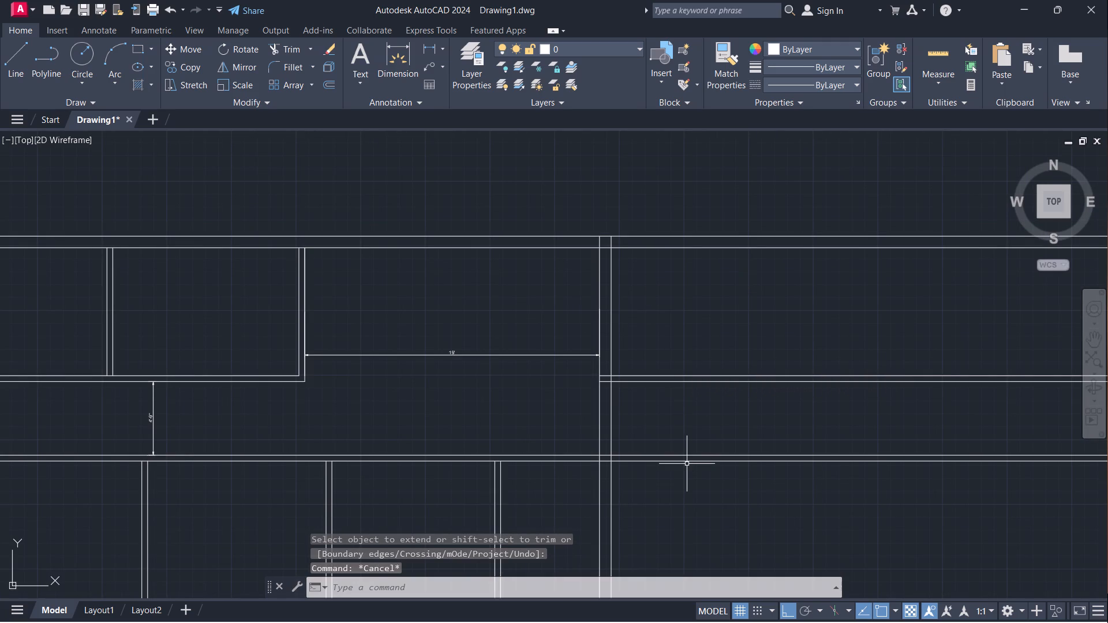
Extend the corridor's upper wall lines leftward across the bottom of the 19' opening to the neighbouring room's wall.
text(EX)
key(Return)
drag(851, 198, 827, 256)
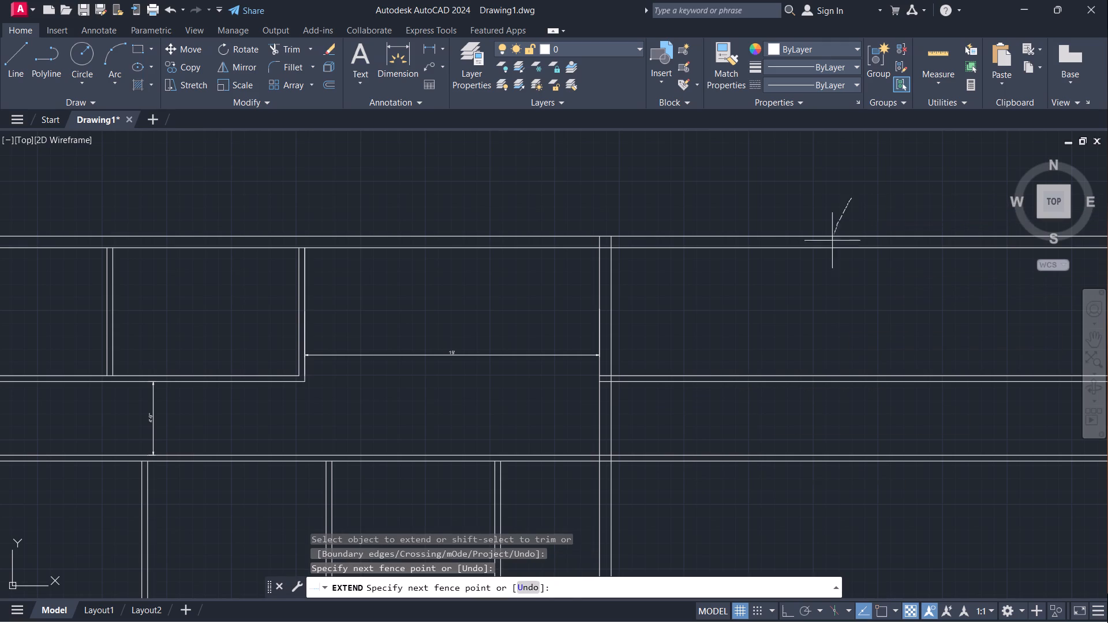
drag(827, 256, 785, 490)
drag(805, 191, 812, 257)
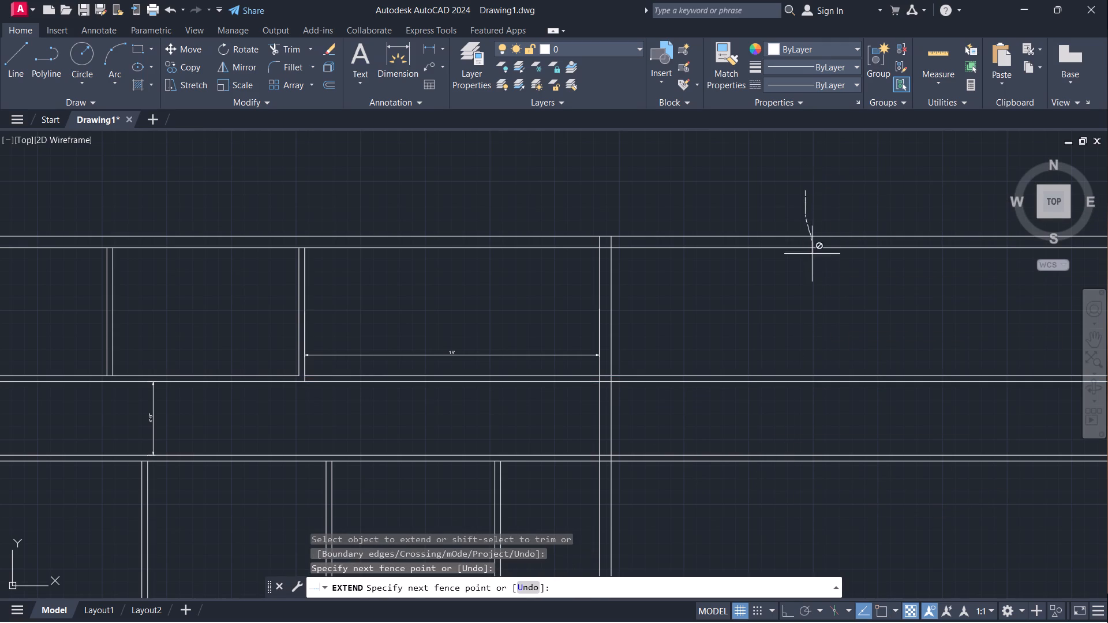
drag(812, 257, 812, 262)
key(Escape)
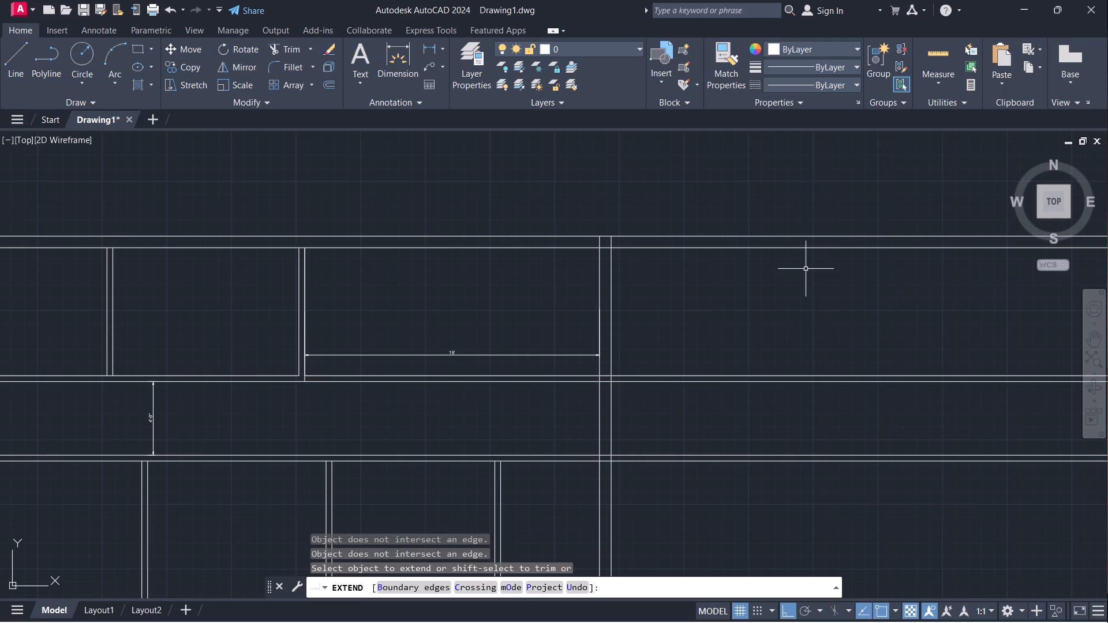
key(Escape)
Trim the top exterior wall lines and both corridor wall line pairs beyond the right wall's outer face.
scroll(806, 269, down, 2)
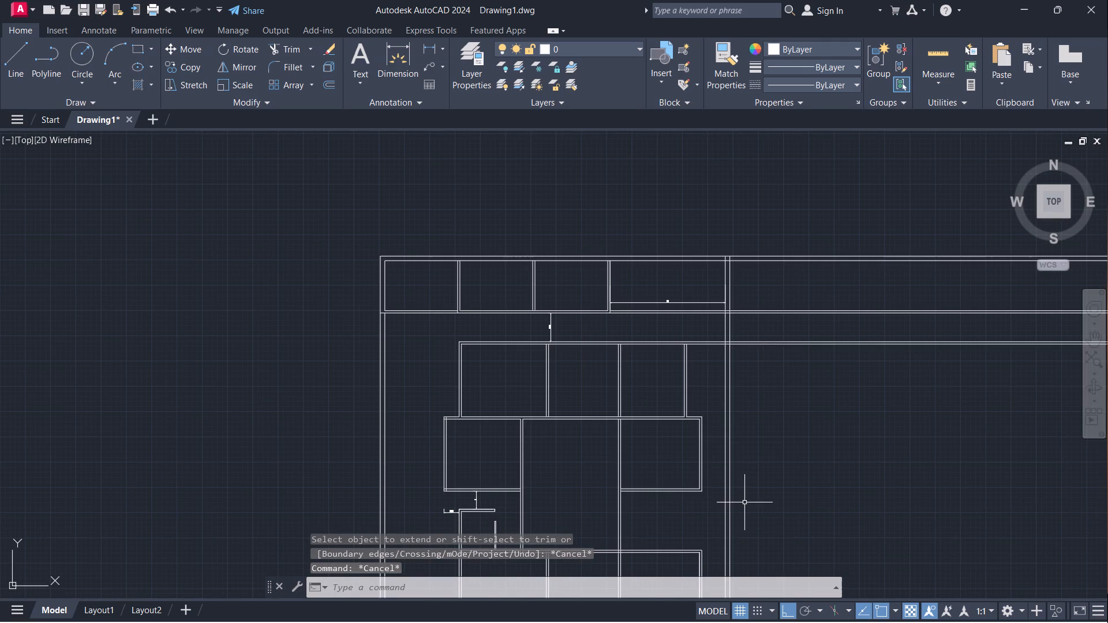
middle_drag(747, 501, 737, 436)
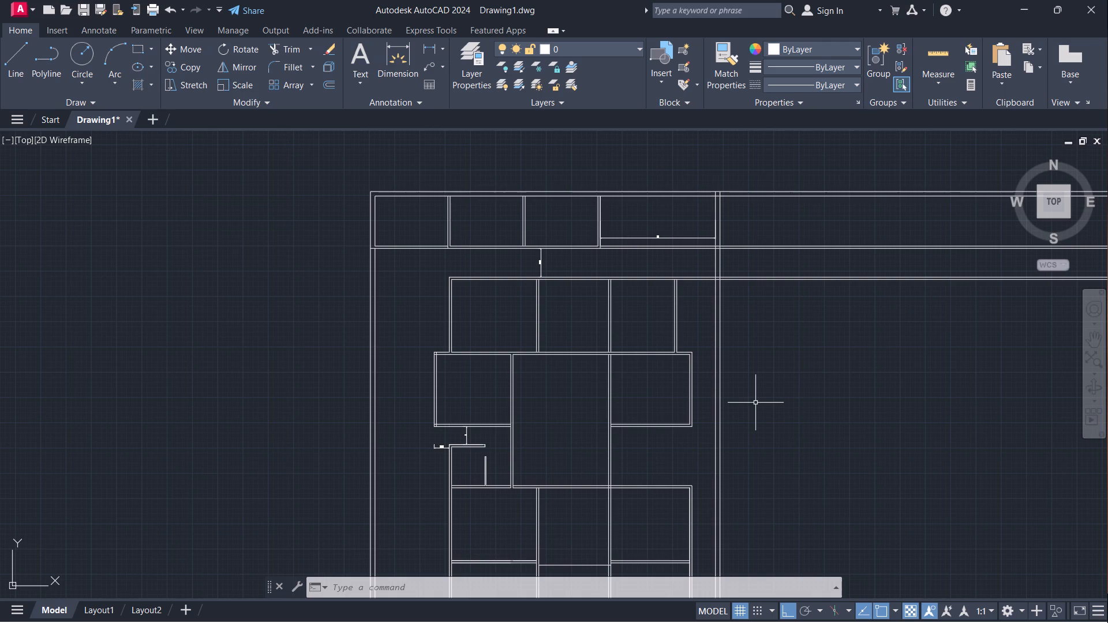
scroll(751, 403, down, 1)
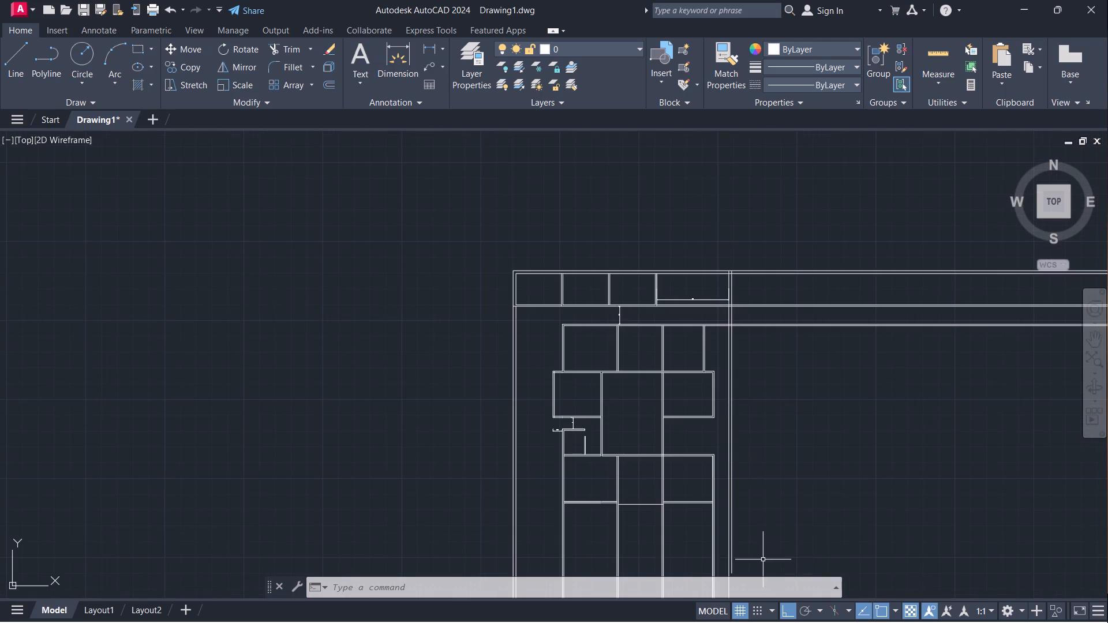
middle_drag(763, 559, 786, 423)
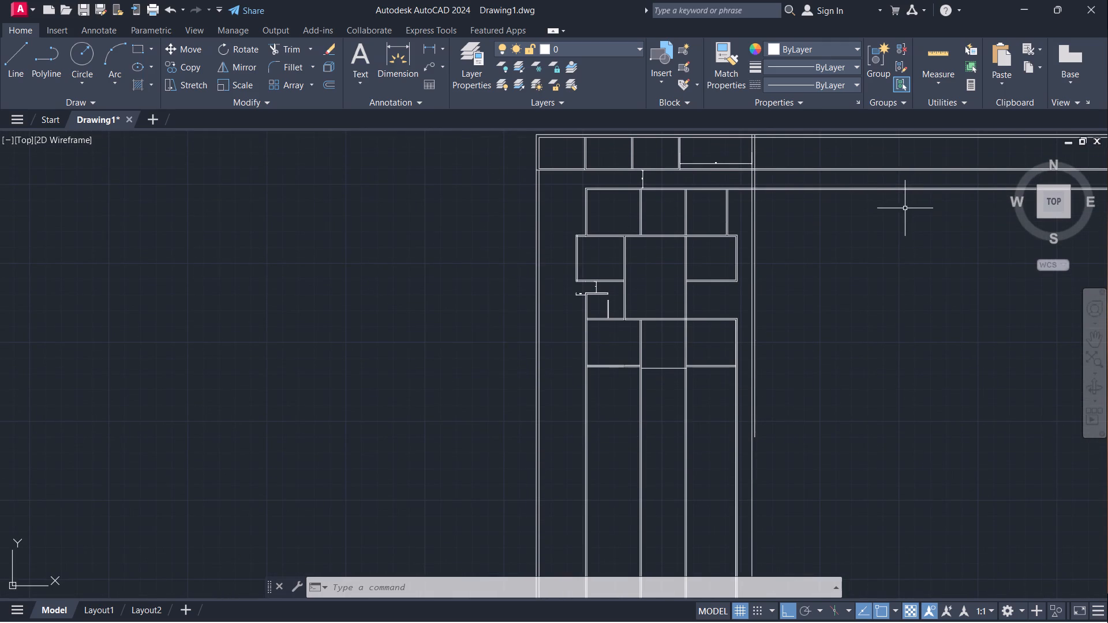
middle_drag(903, 212, 862, 277)
scroll(900, 216, down, 1)
scroll(785, 256, up, 3)
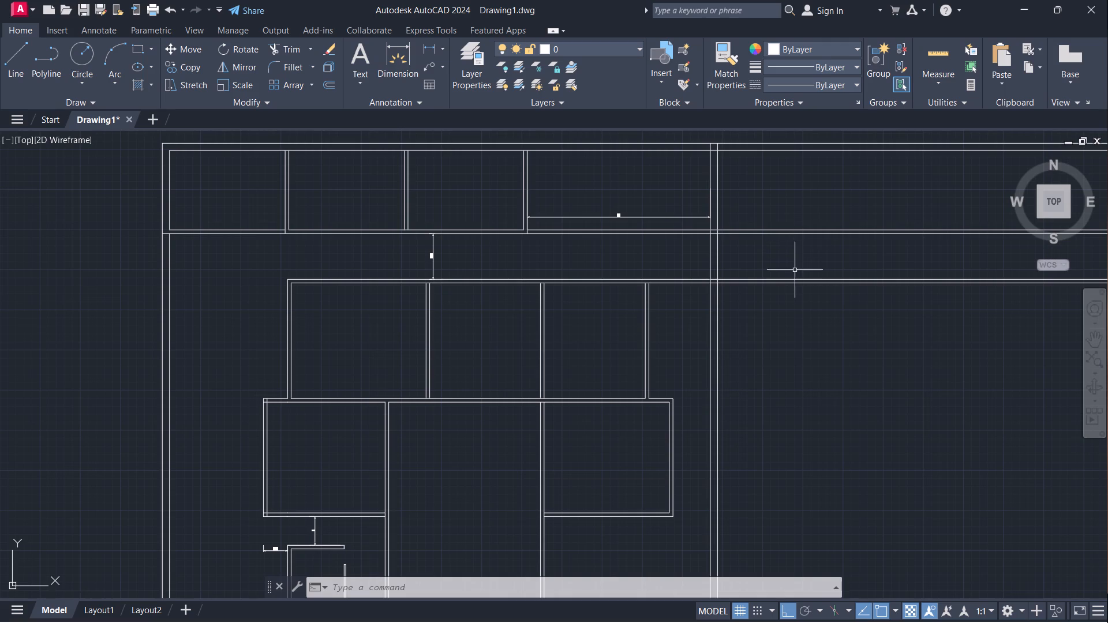
text(TR)
key(Return)
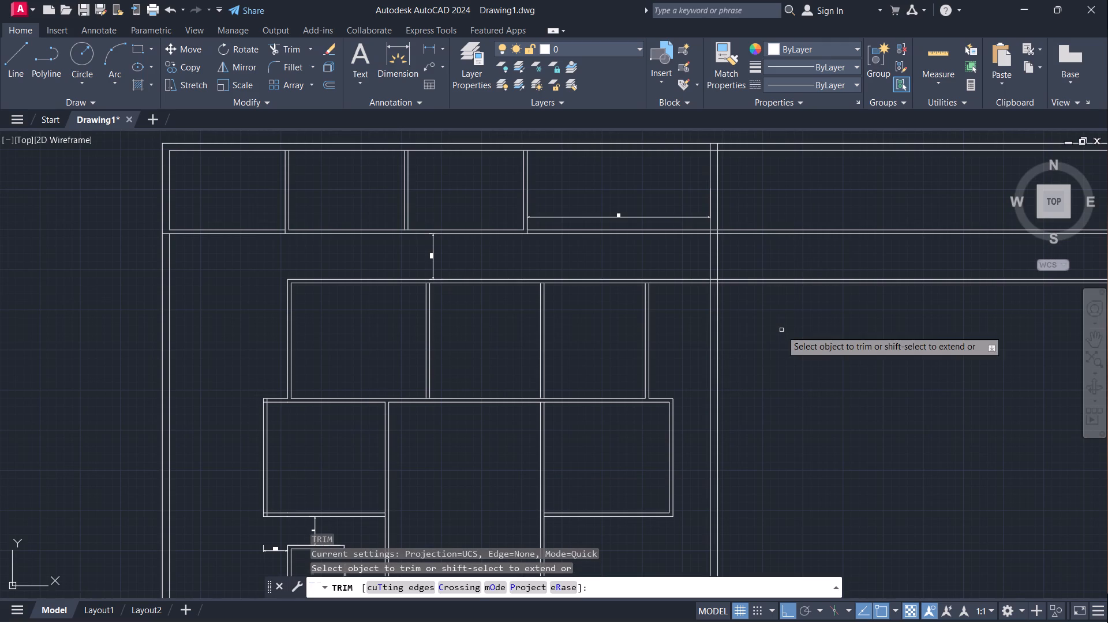
middle_drag(794, 161, 748, 232)
drag(761, 185, 753, 279)
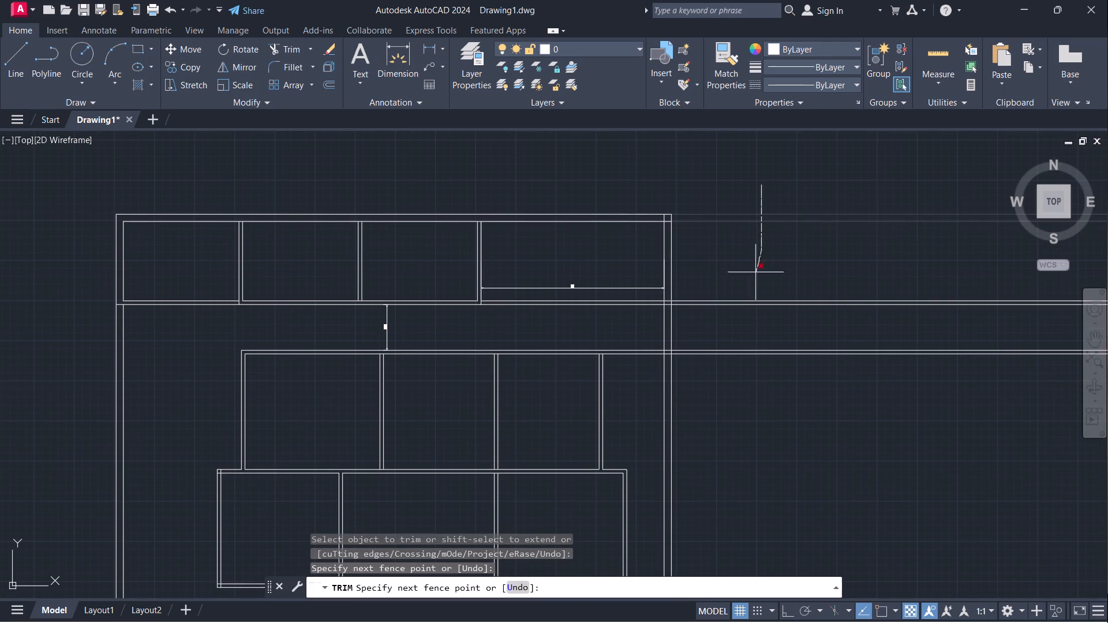
drag(753, 279, 723, 401)
Trim the corridor's upper wall line stubs inside the right wall's thickness, below the 19' opening.
scroll(742, 346, down, 2)
middle_drag(708, 421, 731, 328)
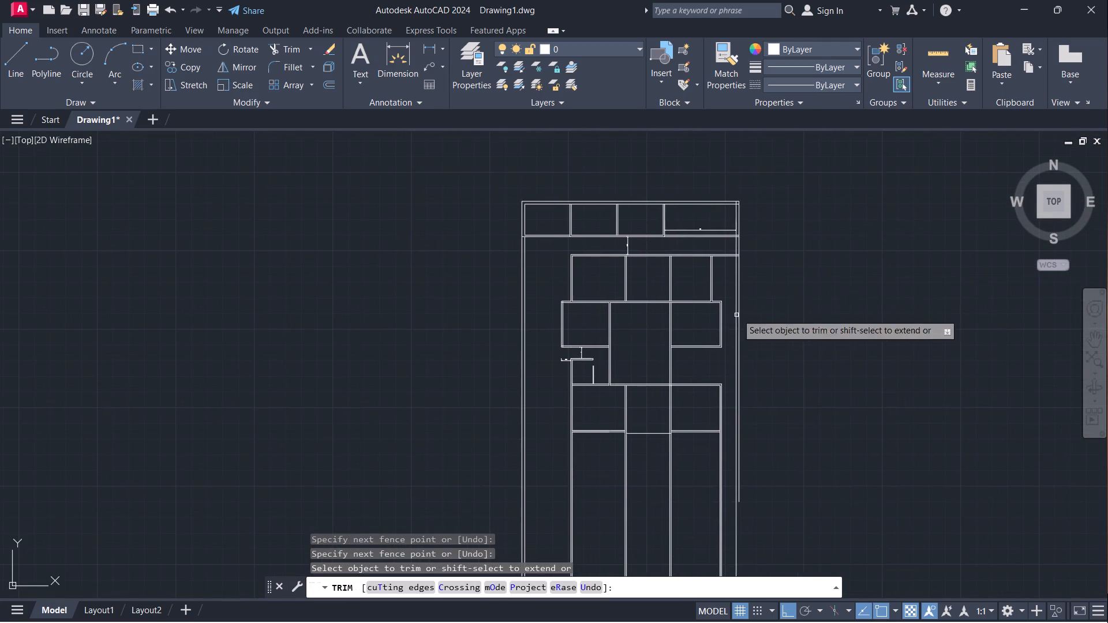
scroll(737, 244, up, 4)
scroll(747, 172, up, 3)
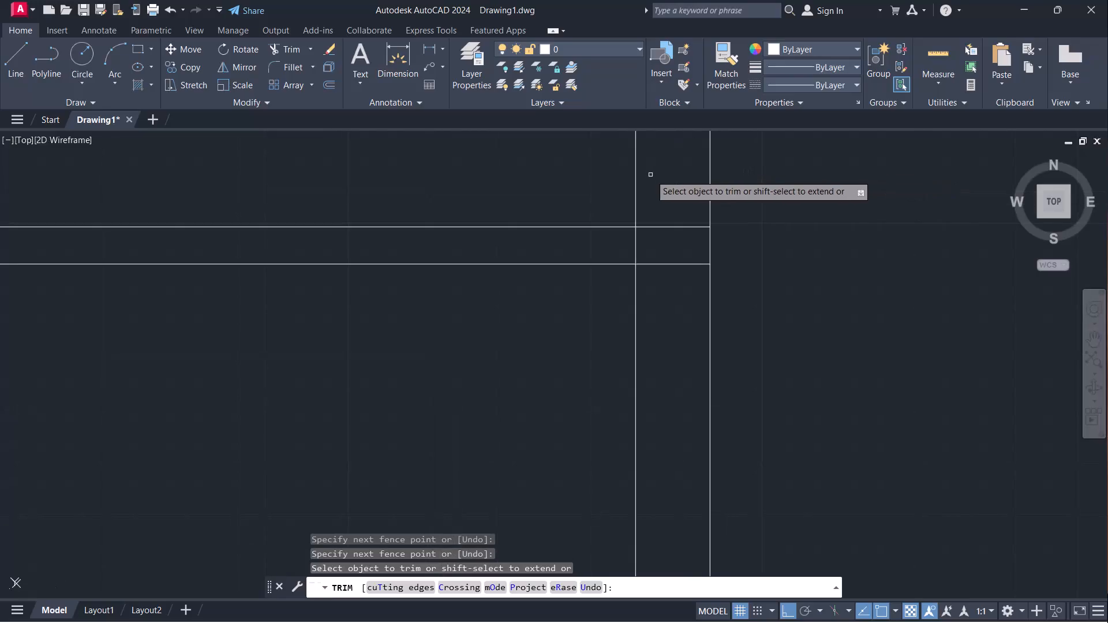
drag(673, 192, 650, 292)
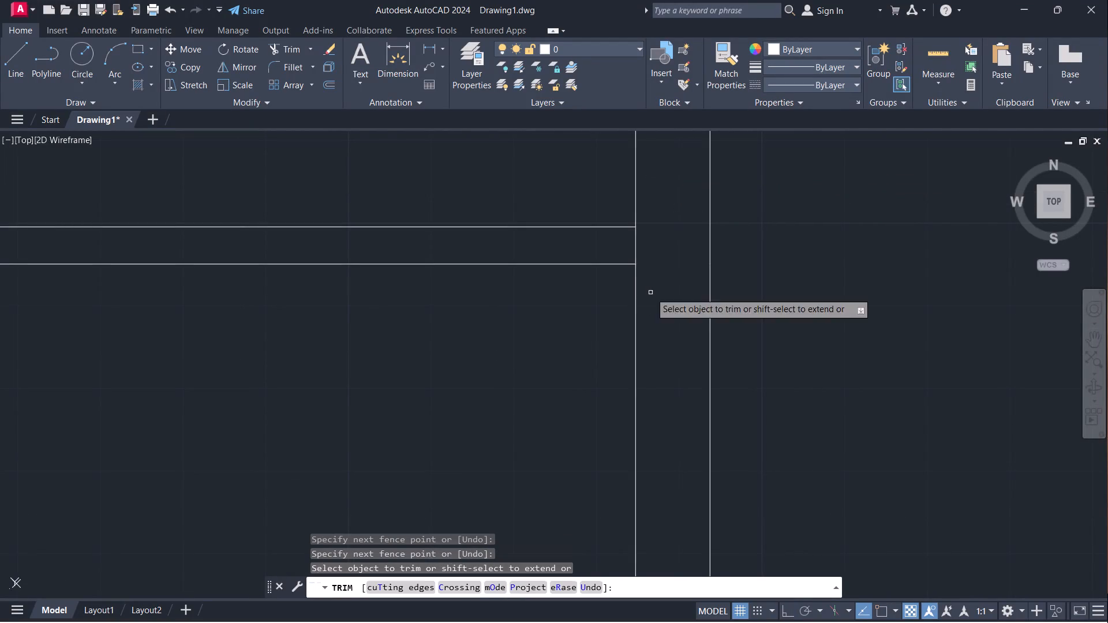
Trim the overlapping inner wall lines at the building's top-right corner to leave a clean corner.
scroll(691, 264, down, 4)
scroll(677, 147, up, 2)
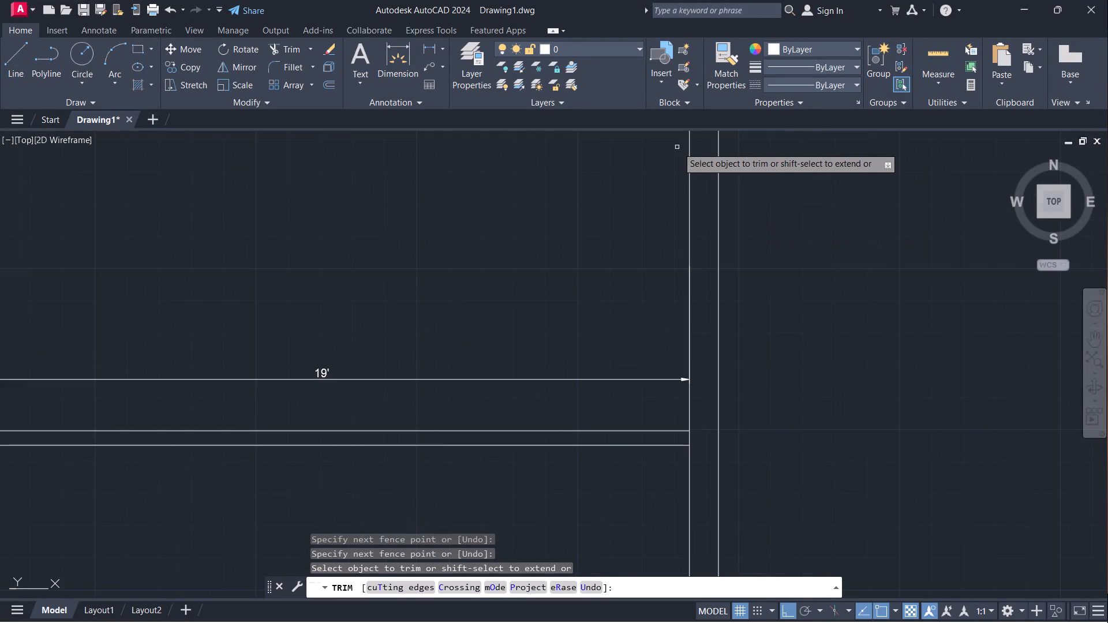
middle_drag(681, 146, 624, 342)
scroll(642, 298, up, 2)
drag(608, 296, 615, 290)
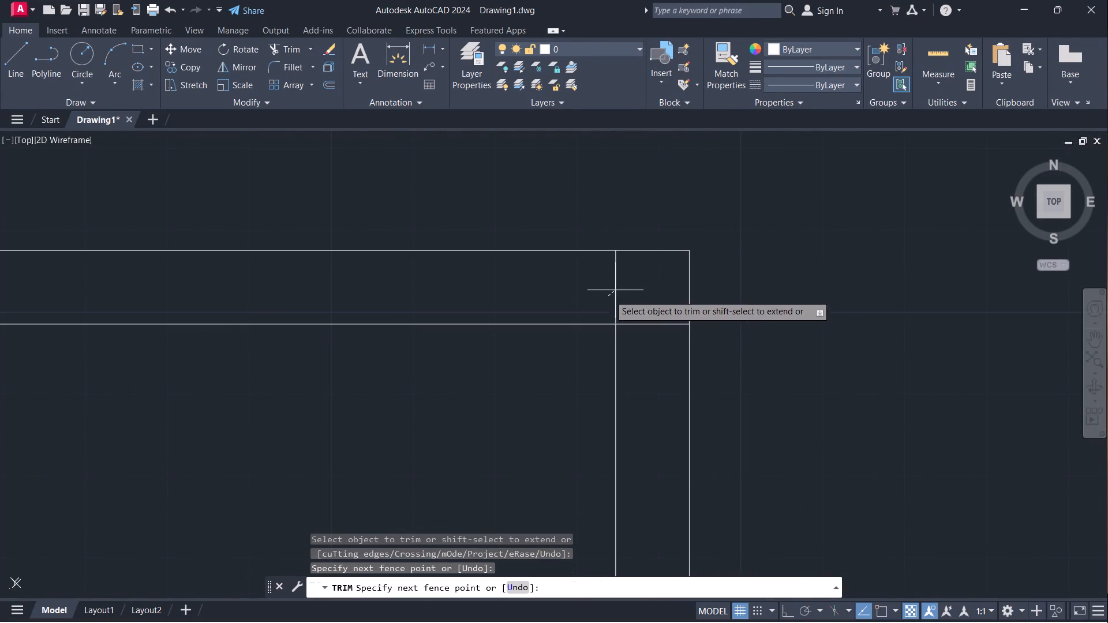
drag(615, 290, 641, 358)
Trim the corridor's lower wall line stubs inside the right wall's thickness.
scroll(641, 314, down, 2)
scroll(564, 374, down, 2)
middle_drag(482, 403, 563, 358)
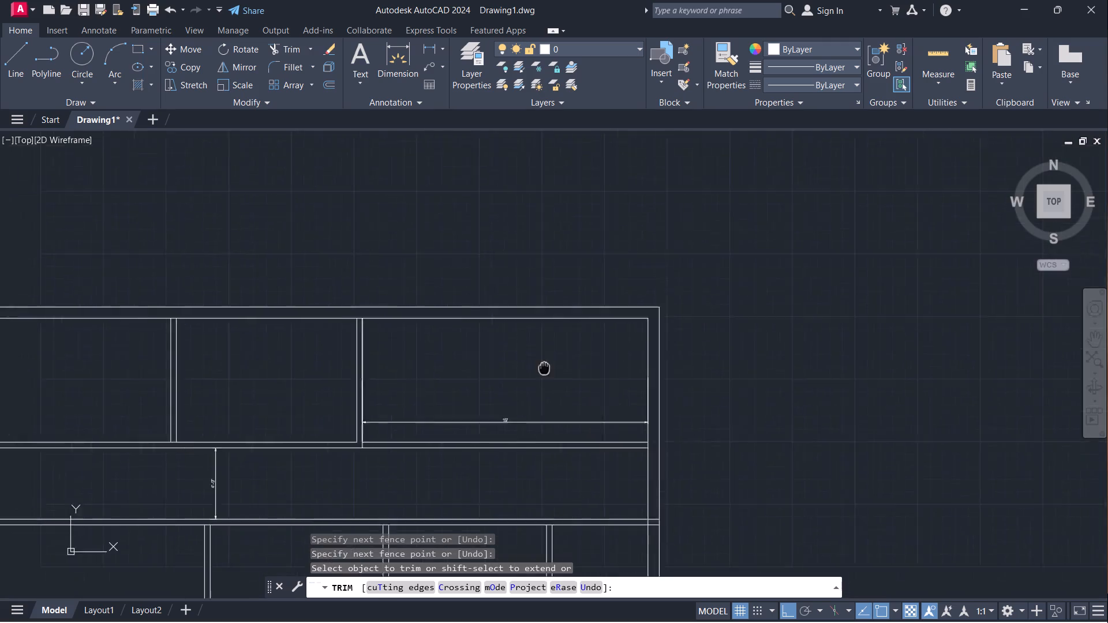
middle_drag(563, 358, 957, 221)
scroll(957, 221, down, 1)
middle_drag(918, 369, 729, 294)
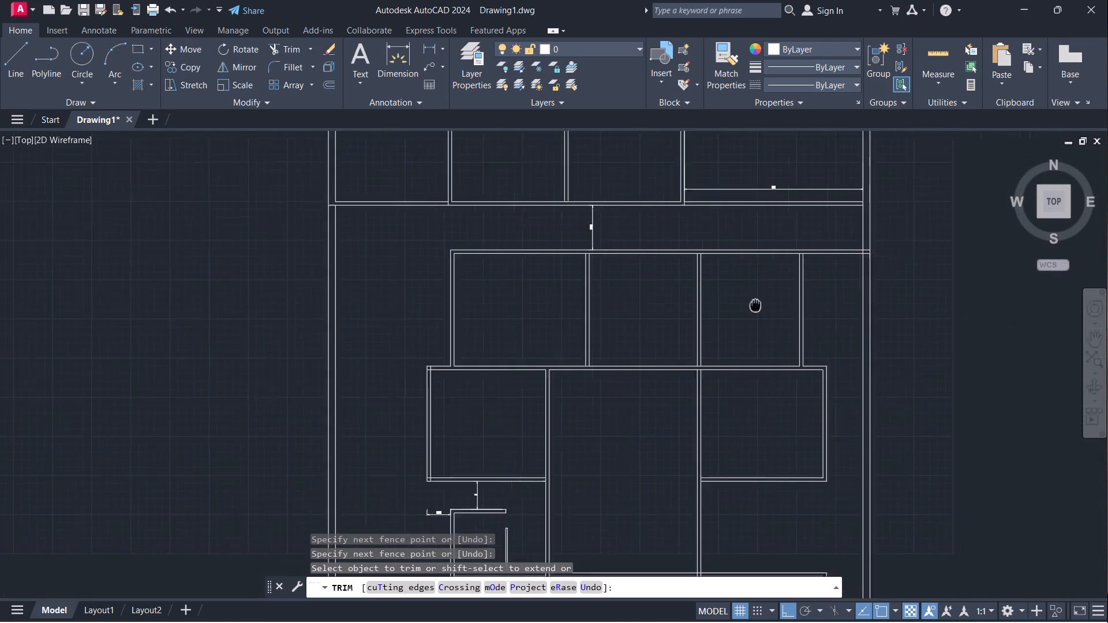
middle_drag(729, 294, 662, 255)
scroll(782, 168, up, 3)
drag(731, 284, 731, 302)
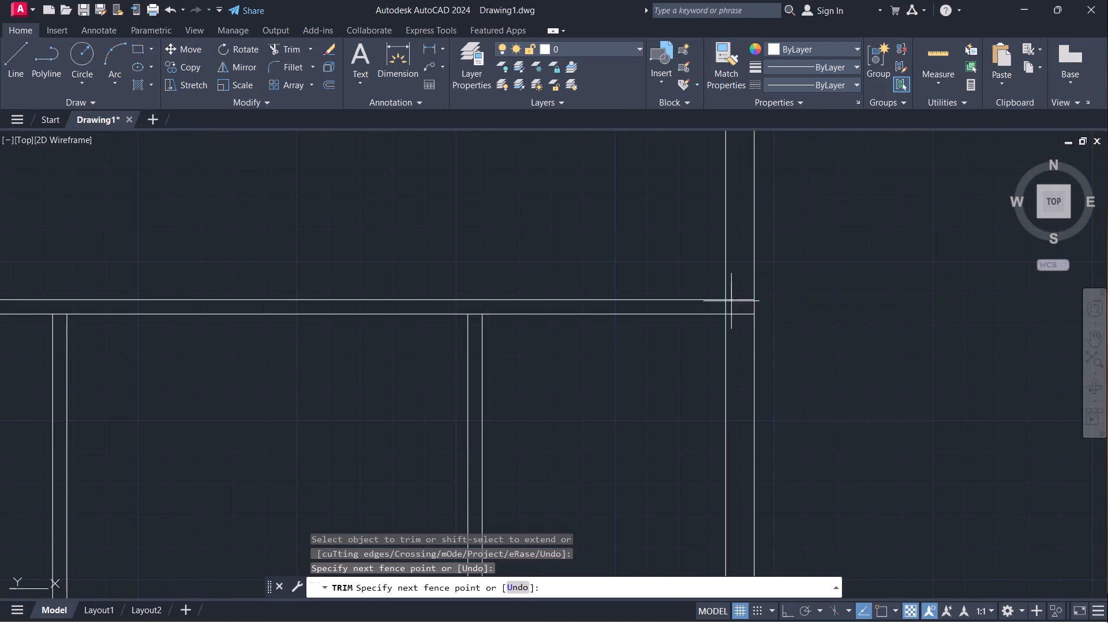
drag(731, 302, 731, 312)
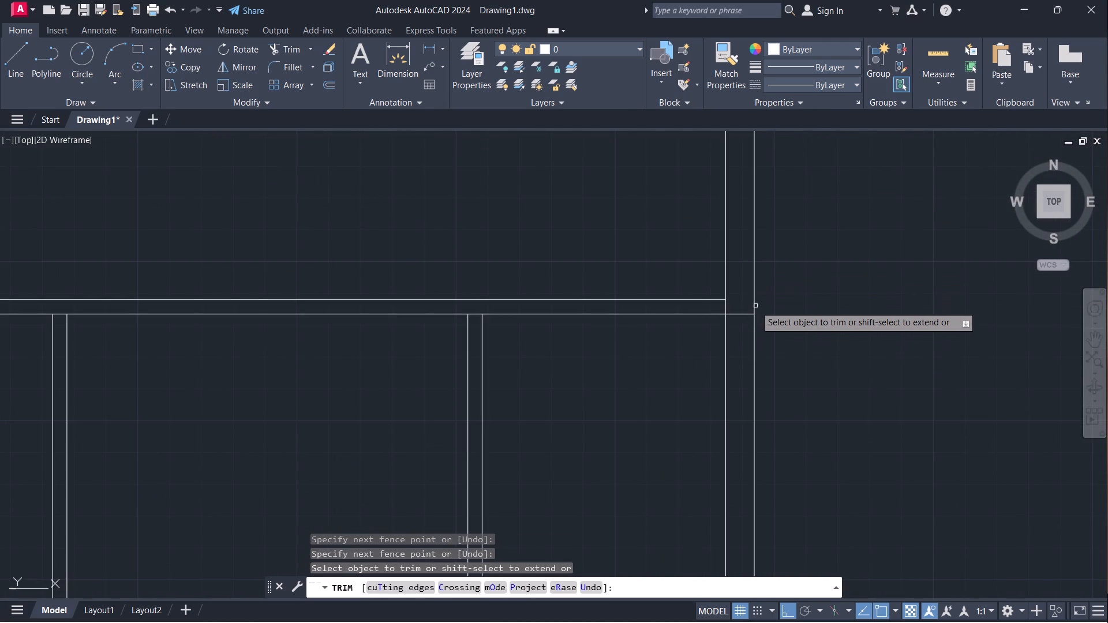
drag(744, 306, 738, 346)
Examine the trimmed walls from the corridor's right end down to the lower right-hand rooms and the right wall.
scroll(749, 216, down, 1)
middle_drag(747, 195, 734, 247)
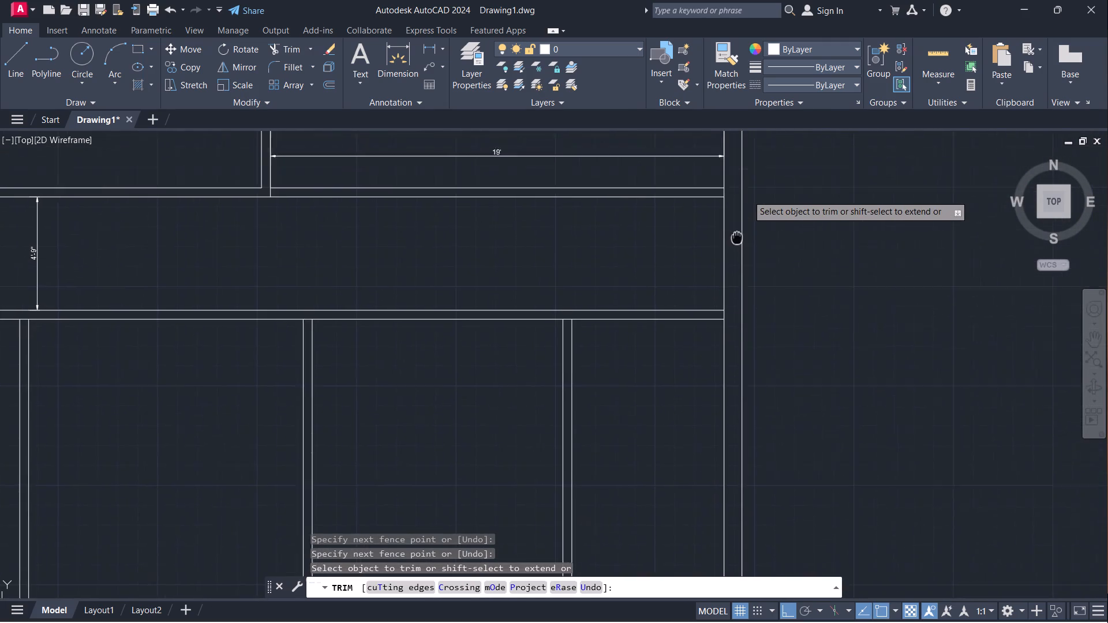
middle_drag(734, 247, 678, 425)
scroll(699, 374, down, 2)
middle_drag(660, 427, 703, 299)
scroll(723, 286, up, 3)
scroll(723, 286, down, 2)
middle_drag(721, 363, 739, 295)
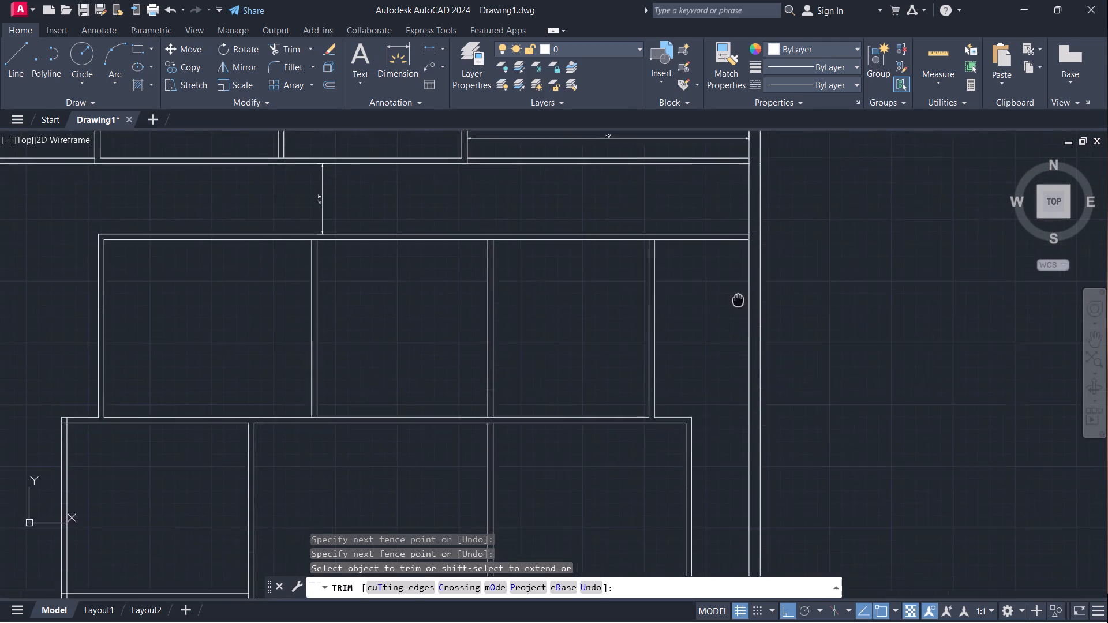
middle_drag(739, 295, 792, 196)
scroll(794, 200, down, 1)
scroll(675, 457, down, 1)
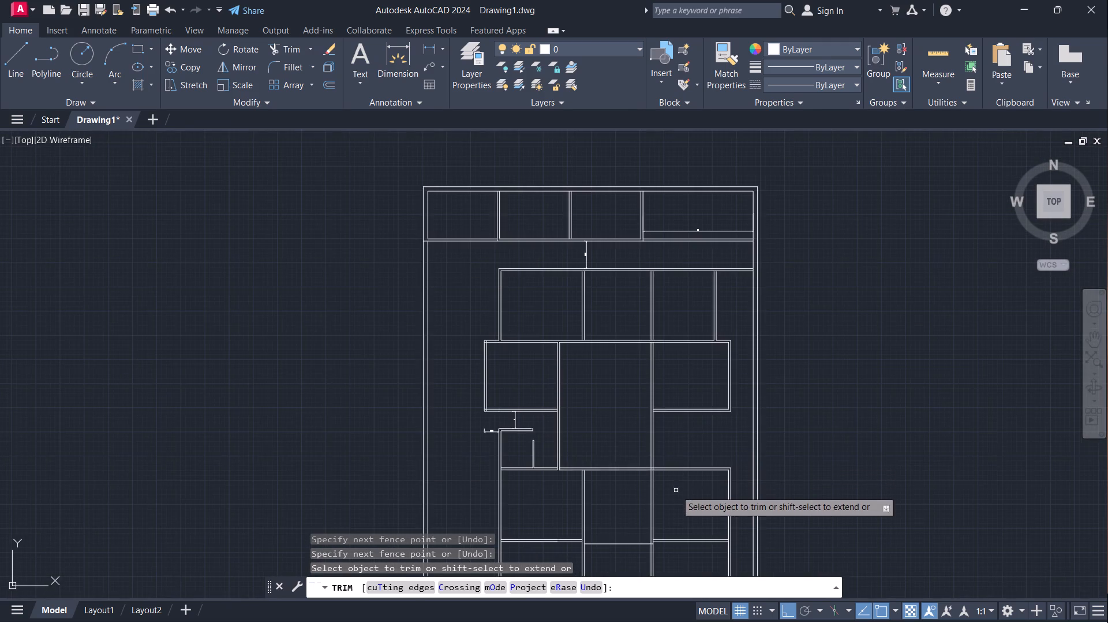
middle_drag(676, 489, 724, 287)
scroll(747, 313, up, 1)
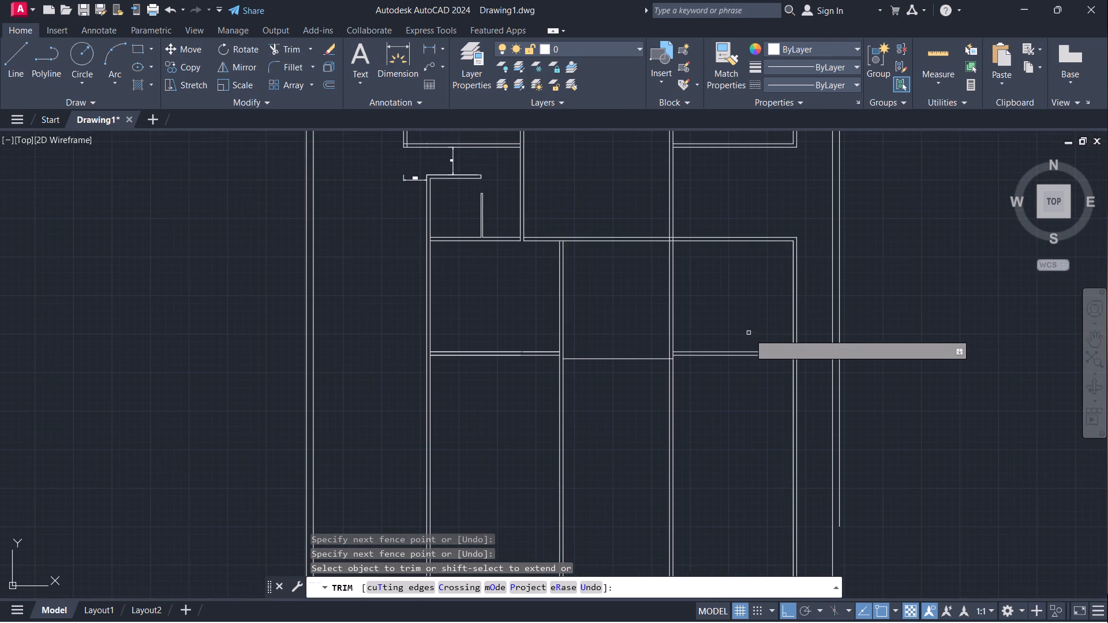
scroll(774, 372, down, 1)
scroll(884, 347, down, 1)
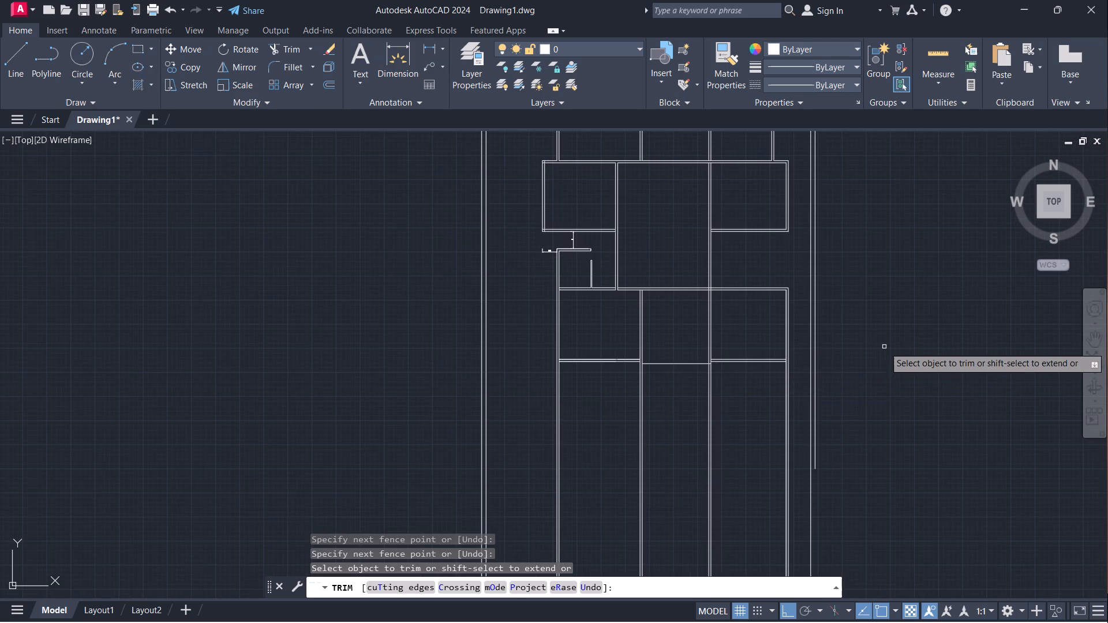
middle_drag(751, 401, 641, 419)
key(space)
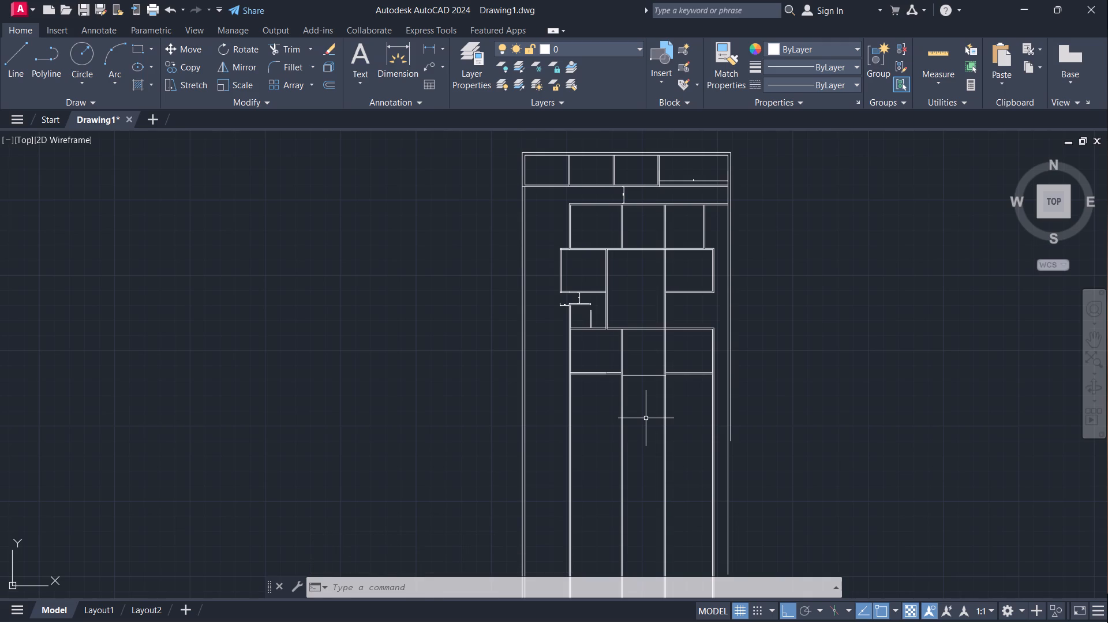
scroll(638, 432, up, 1)
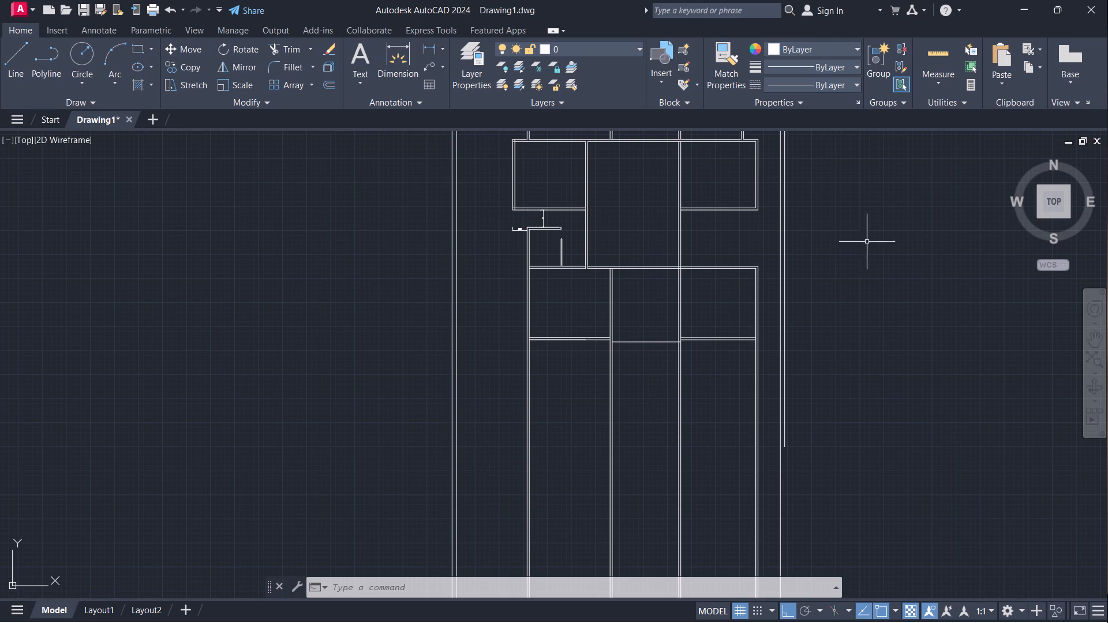
scroll(771, 338, up, 1)
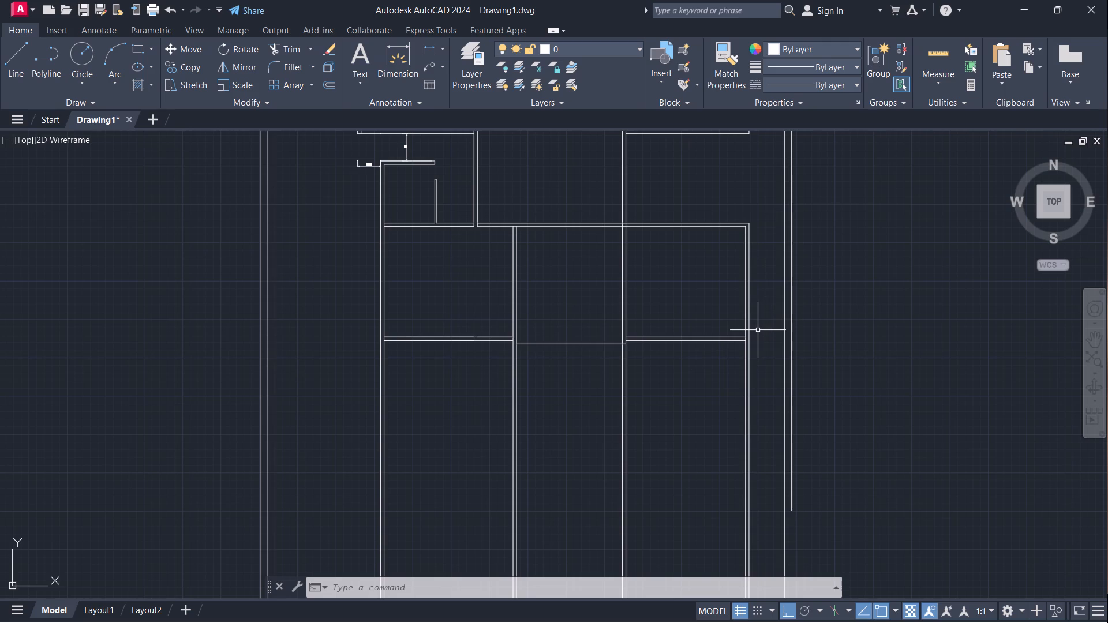
scroll(750, 338, up, 3)
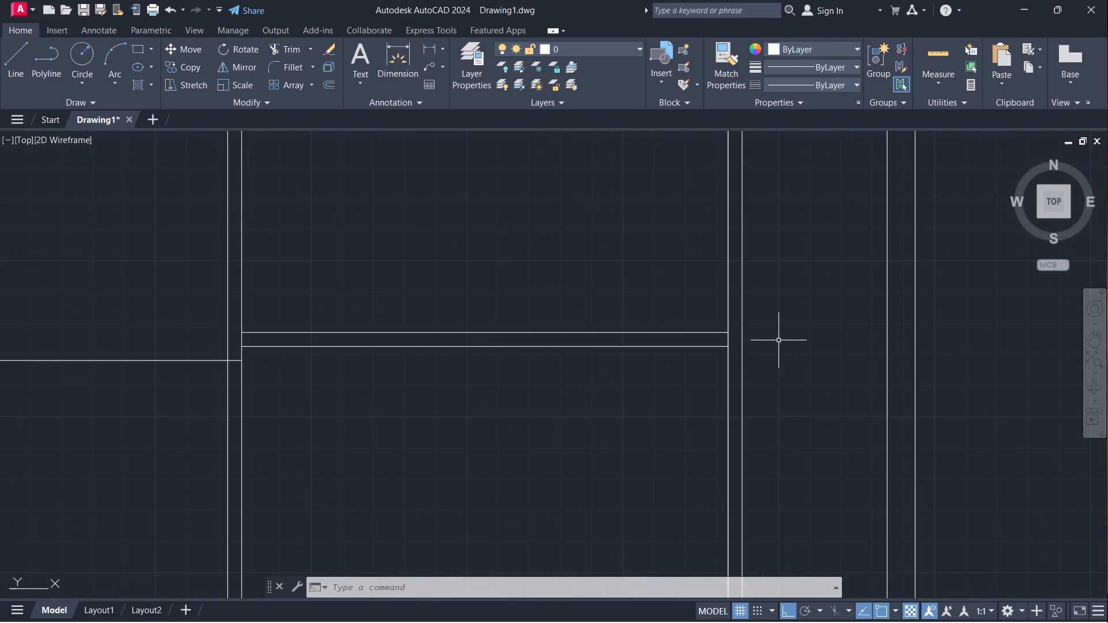
Extend both lines of the lower right-hand room's bottom wall to the right wall's outer line.
text(EX)
key(Return)
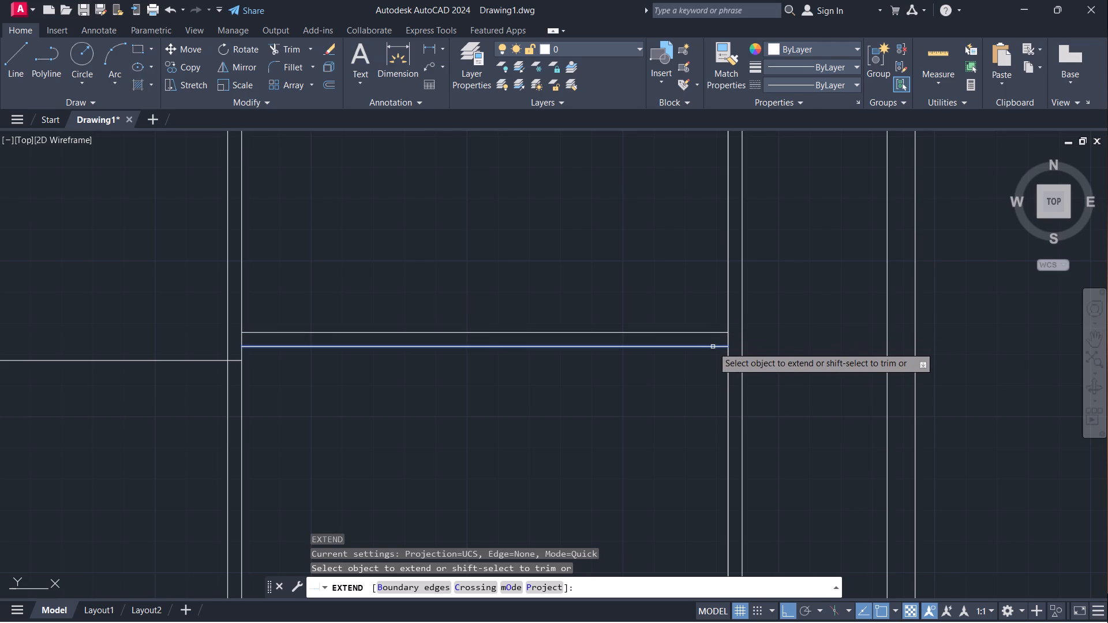
click(713, 347)
click(714, 344)
click(713, 349)
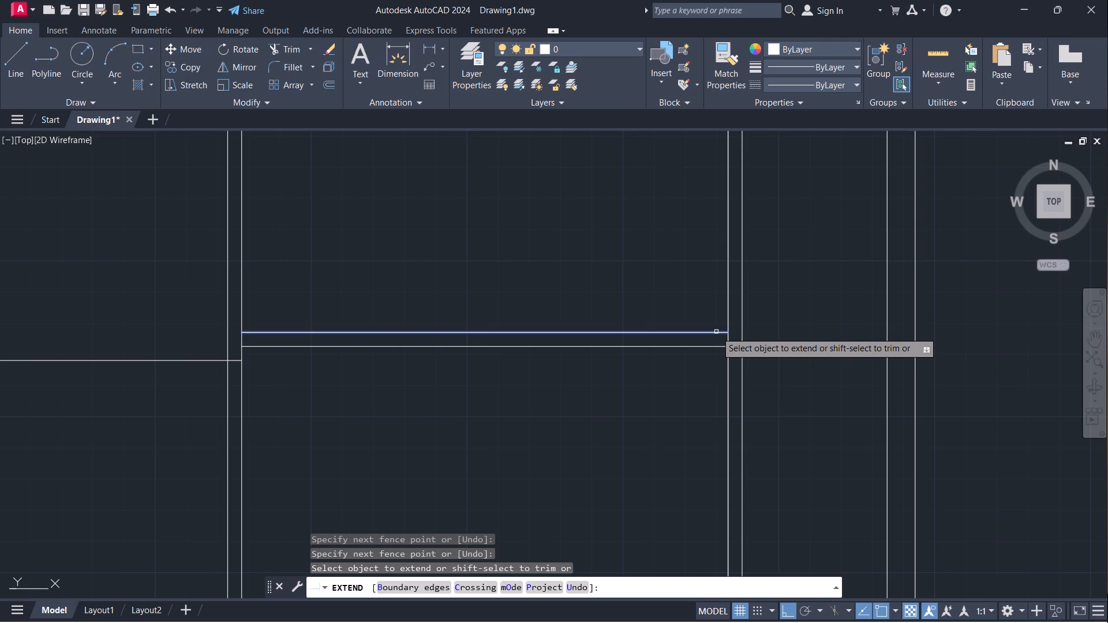
click(716, 332)
click(718, 334)
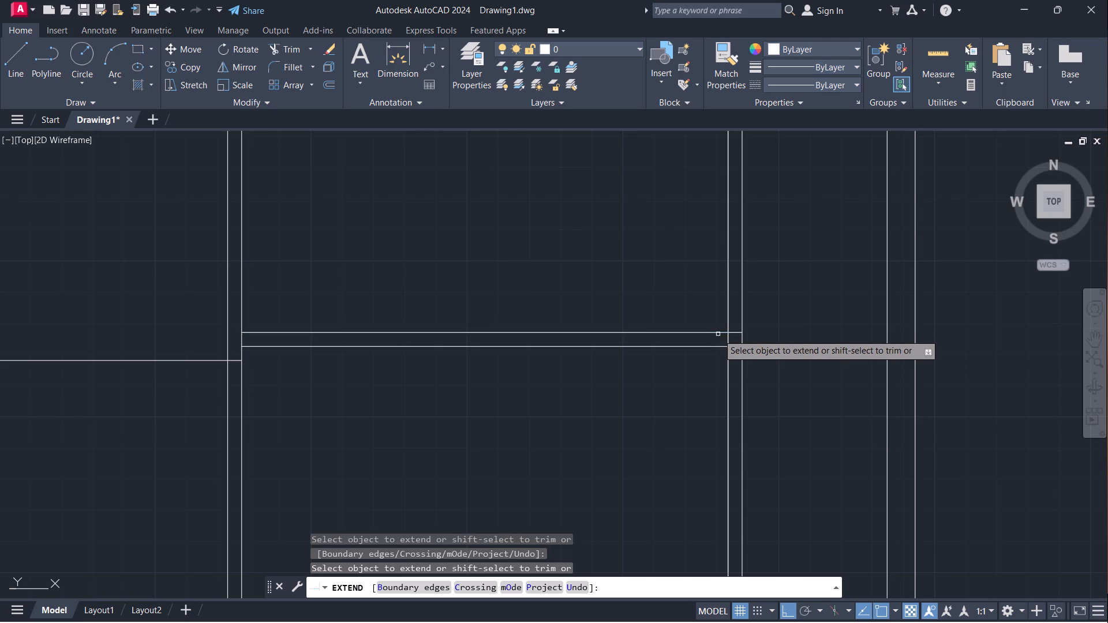
key(space)
Trim the overlapping inner lines within the wall thickness at the lower right-hand room's bottom-right corner.
text(TR)
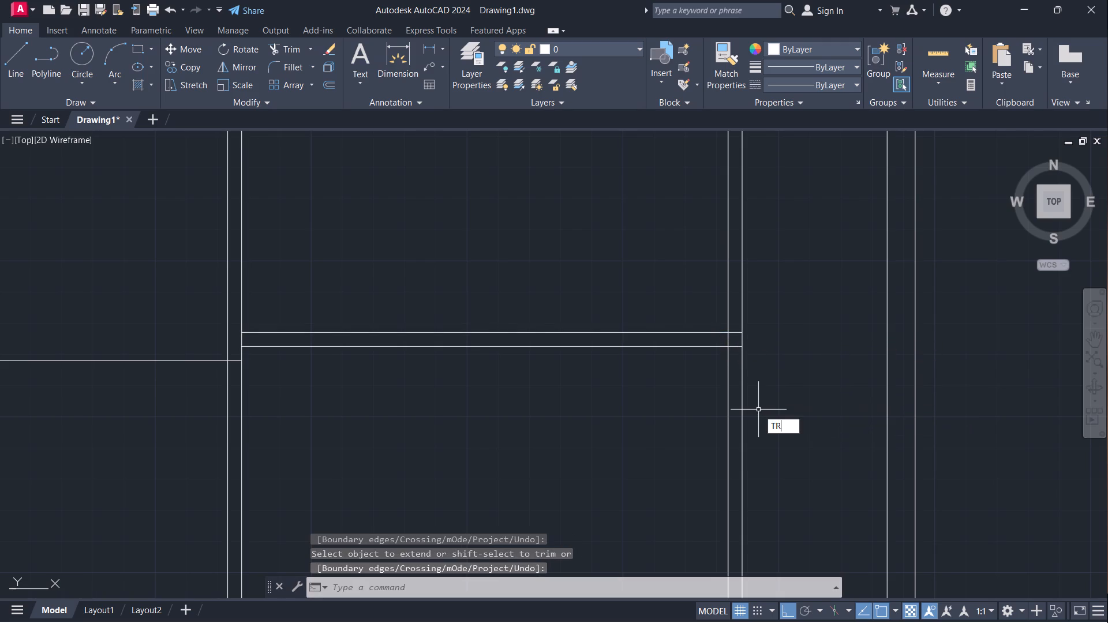
key(Return)
scroll(736, 329, up, 3)
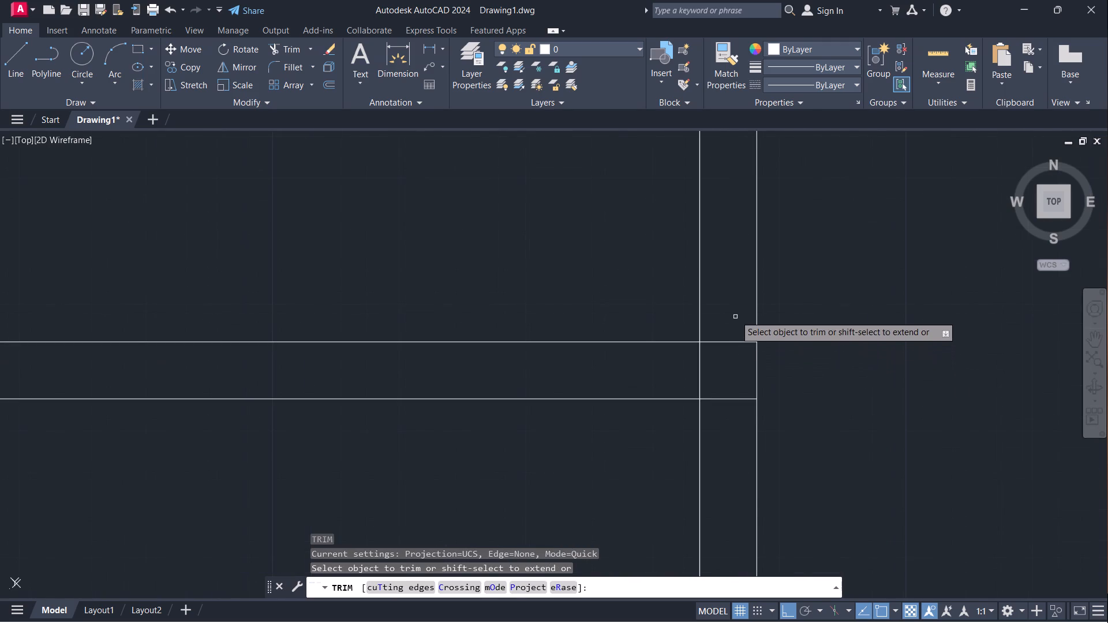
drag(735, 316, 673, 381)
scroll(699, 352, down, 4)
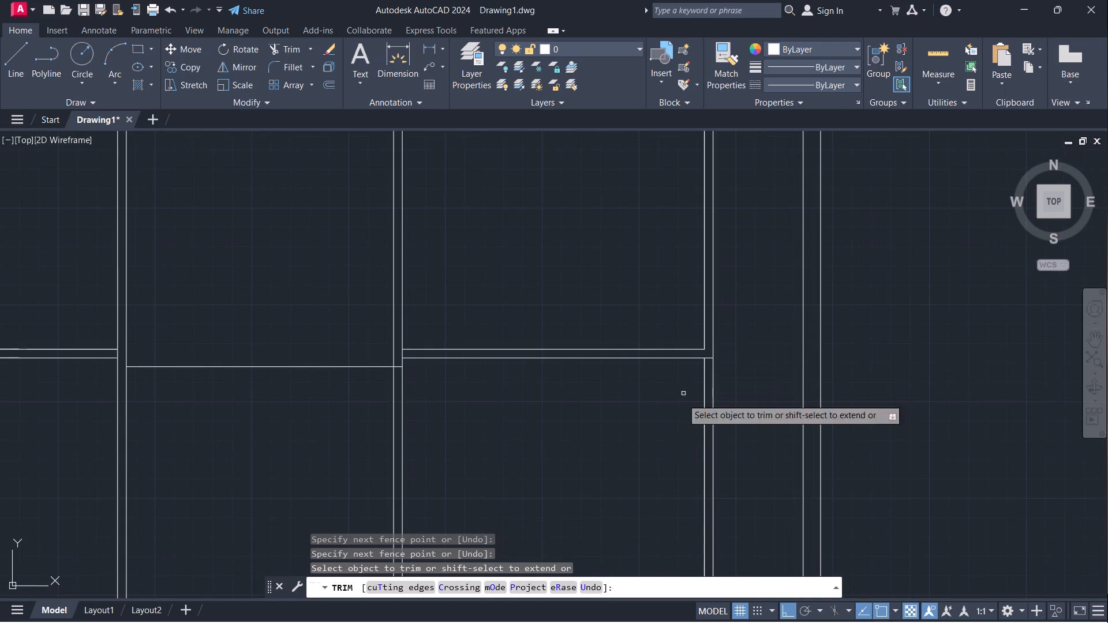
Trim the right wall and the two interior partitions where they run on below the lower rooms.
scroll(658, 461, down, 1)
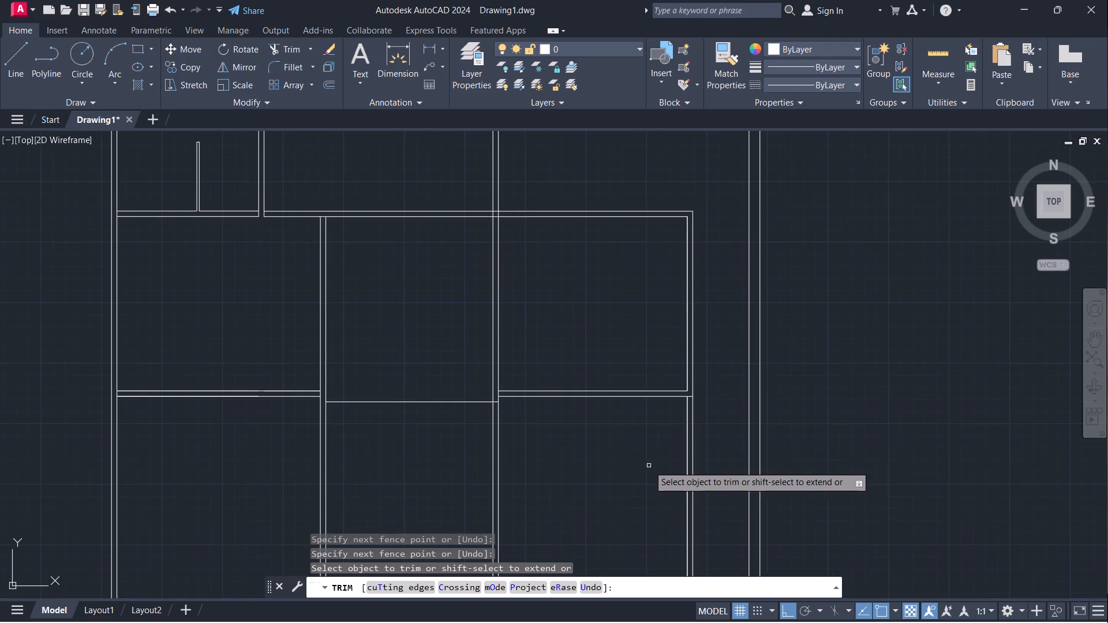
middle_drag(626, 473, 710, 422)
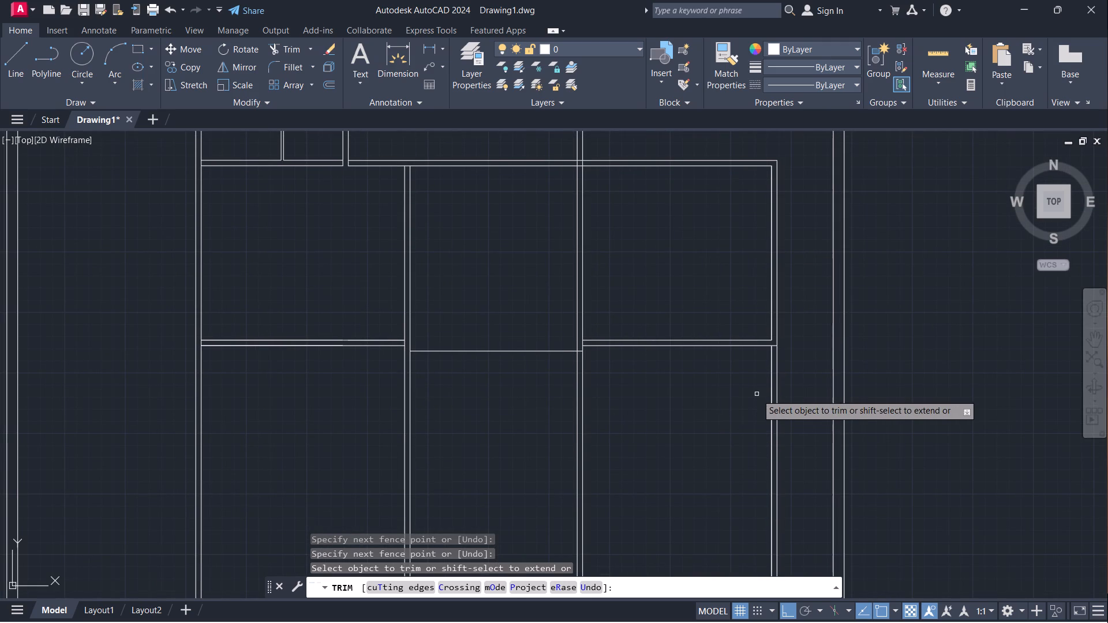
drag(799, 388, 751, 400)
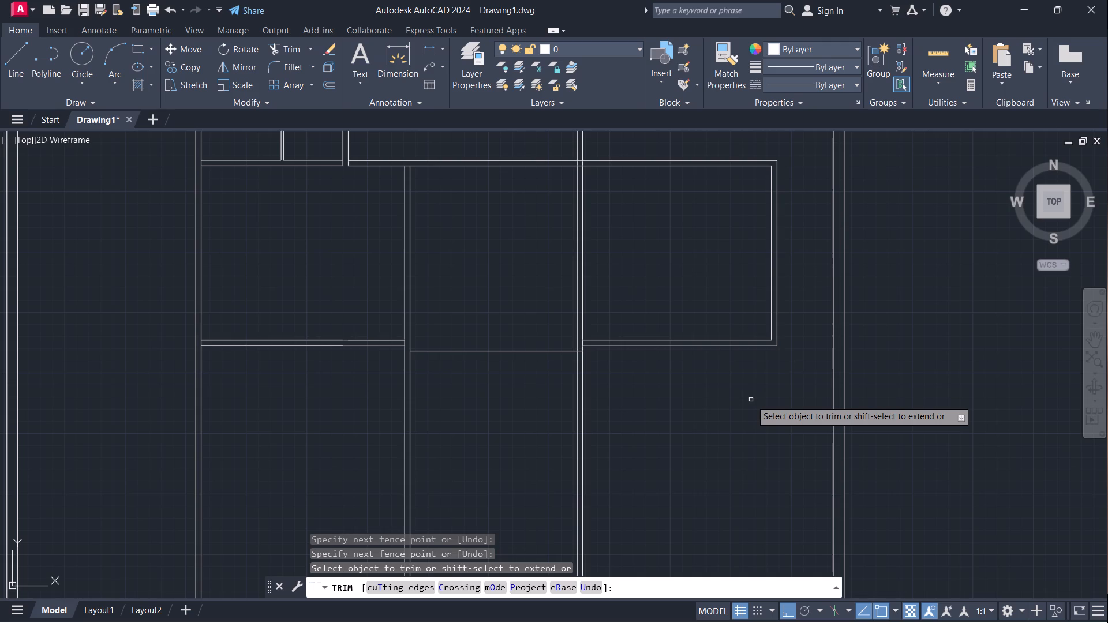
drag(669, 409, 278, 444)
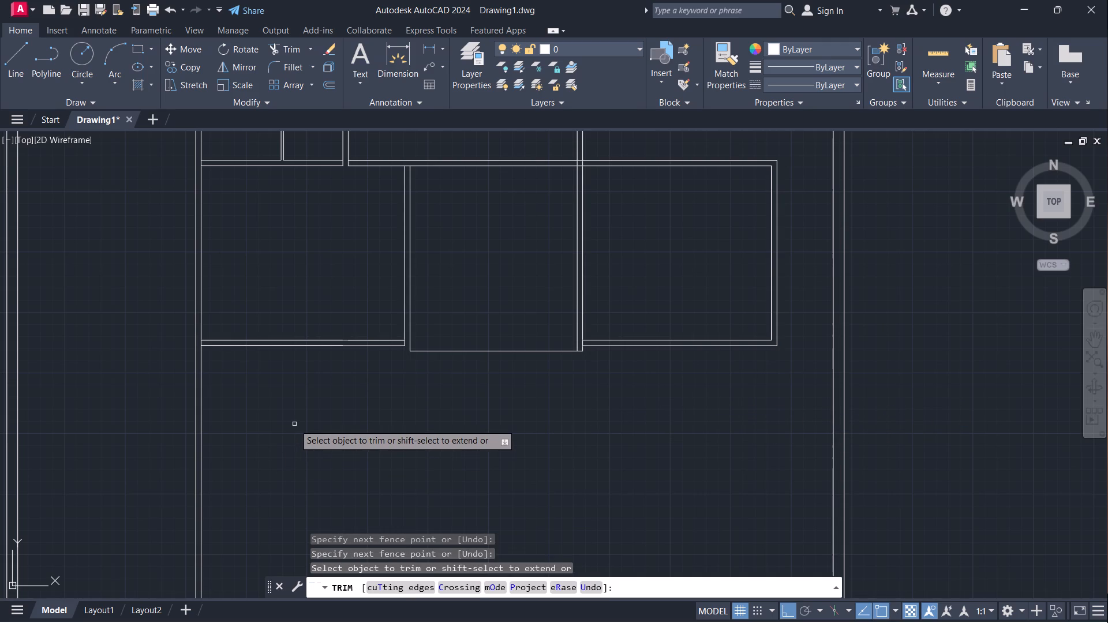
scroll(162, 256, up, 3)
scroll(163, 256, down, 2)
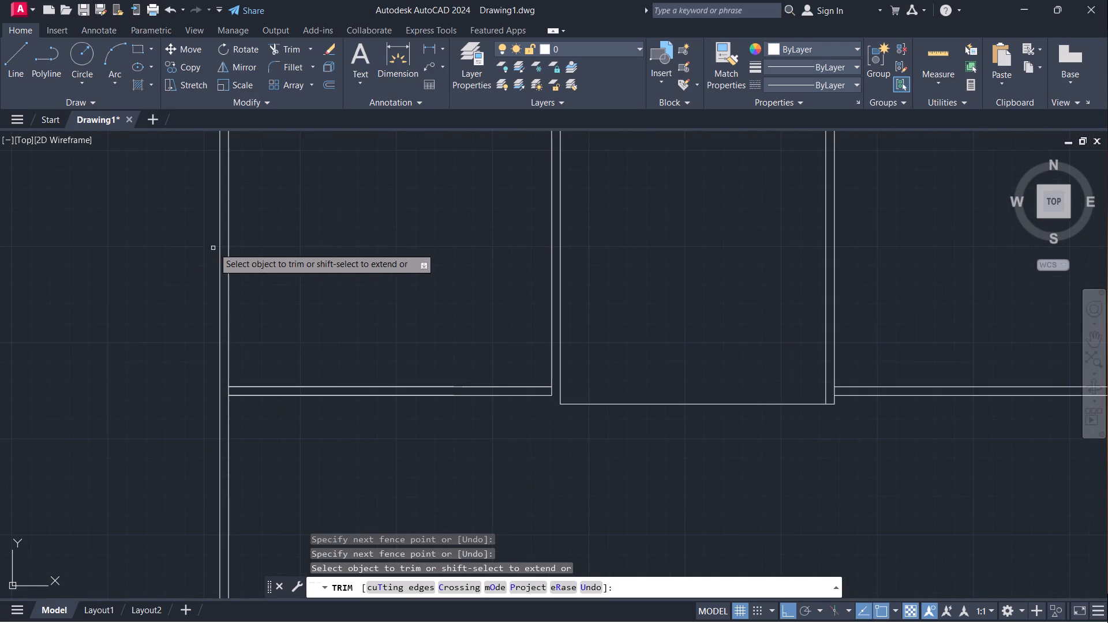
key(space)
Extend both lines of the lower left-hand room's bottom wall to the left wall's outer line.
text(EX)
key(Return)
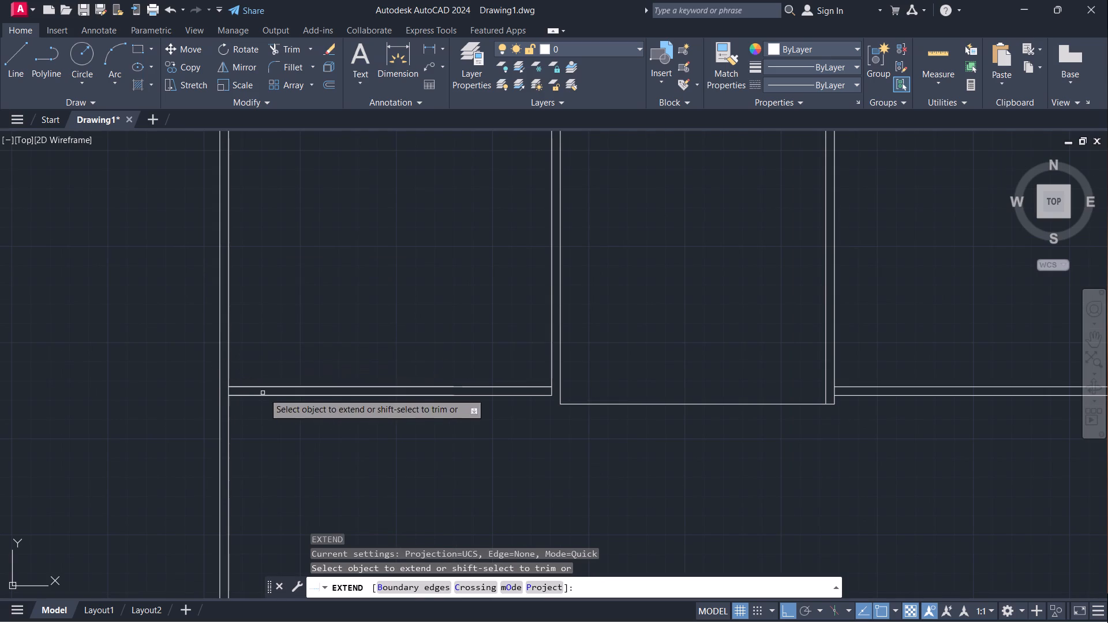
click(260, 386)
click(252, 397)
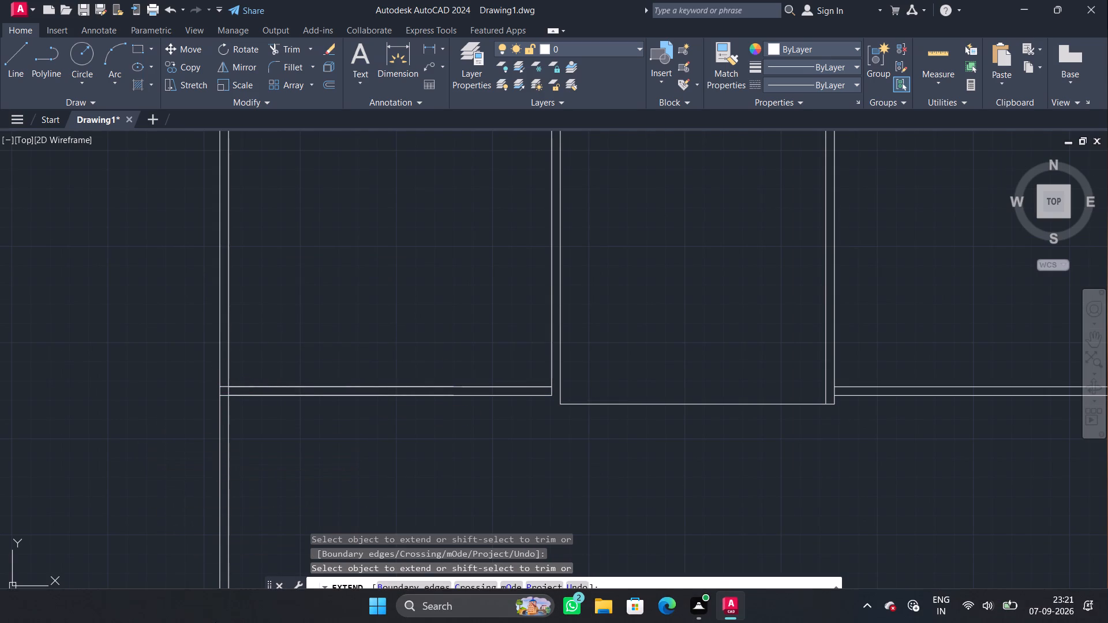
key(Escape)
Trim the left wall below the lower left-hand room and the overlapping inner lines at its bottom-left corner.
key(r)
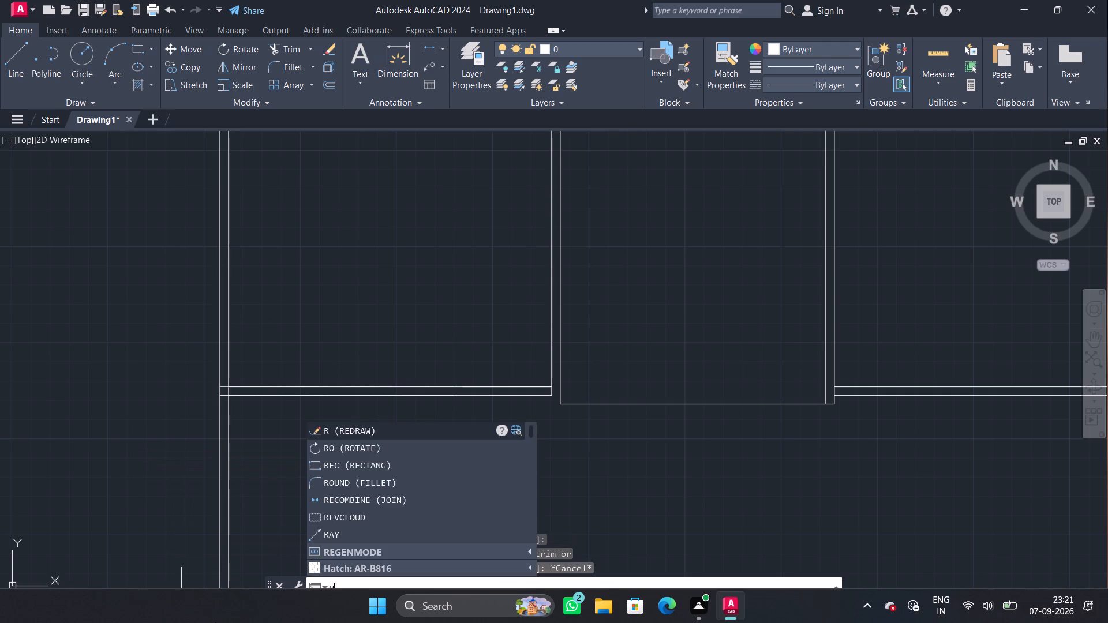
key(BackSpace)
text(TR)
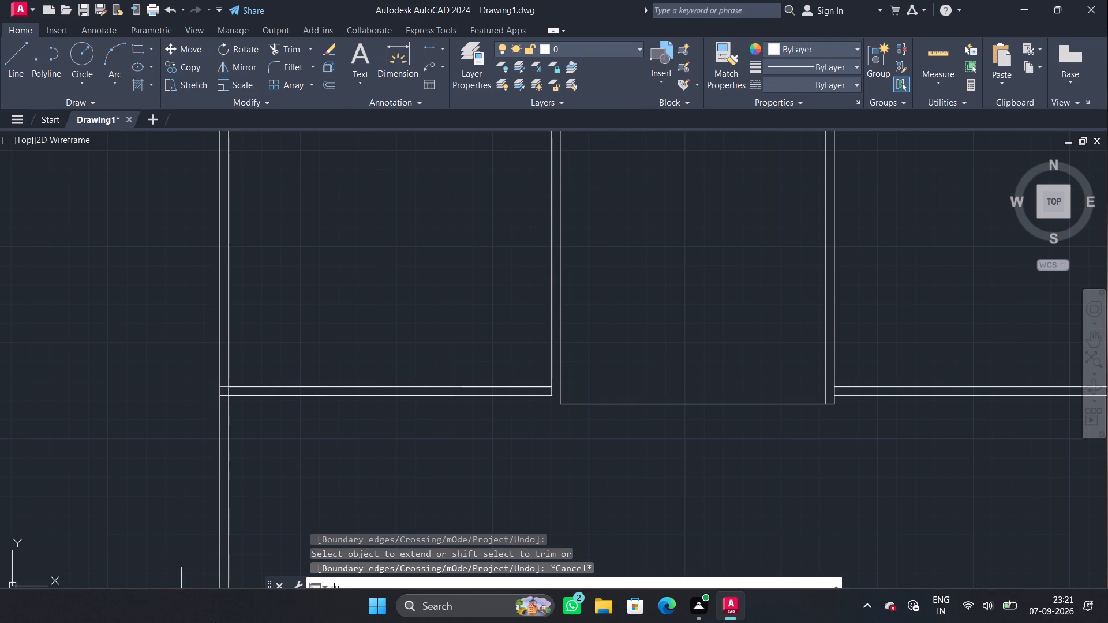
key(Return)
drag(194, 461, 256, 464)
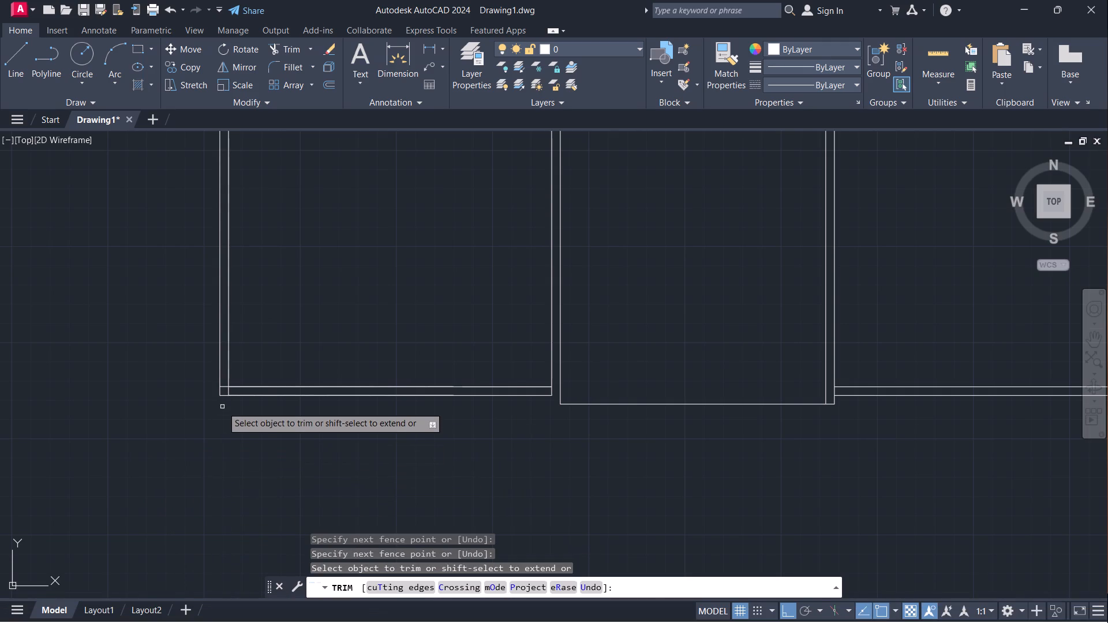
scroll(222, 404, up, 3)
scroll(237, 307, up, 3)
drag(173, 348, 308, 461)
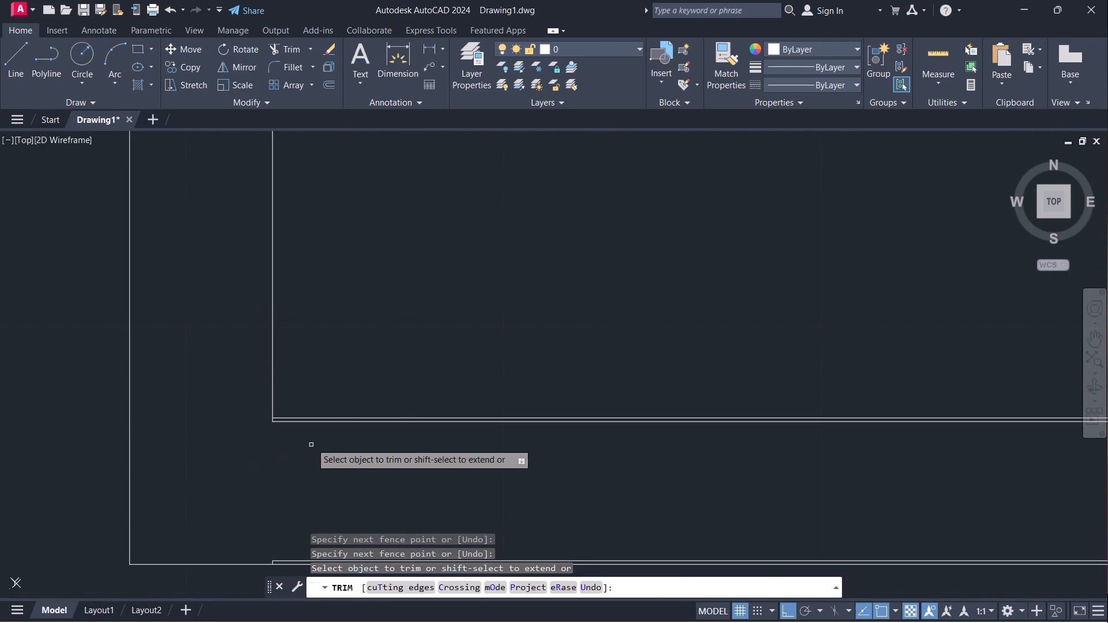
scroll(360, 360, down, 4)
scroll(663, 400, down, 2)
middle_drag(823, 451, 677, 492)
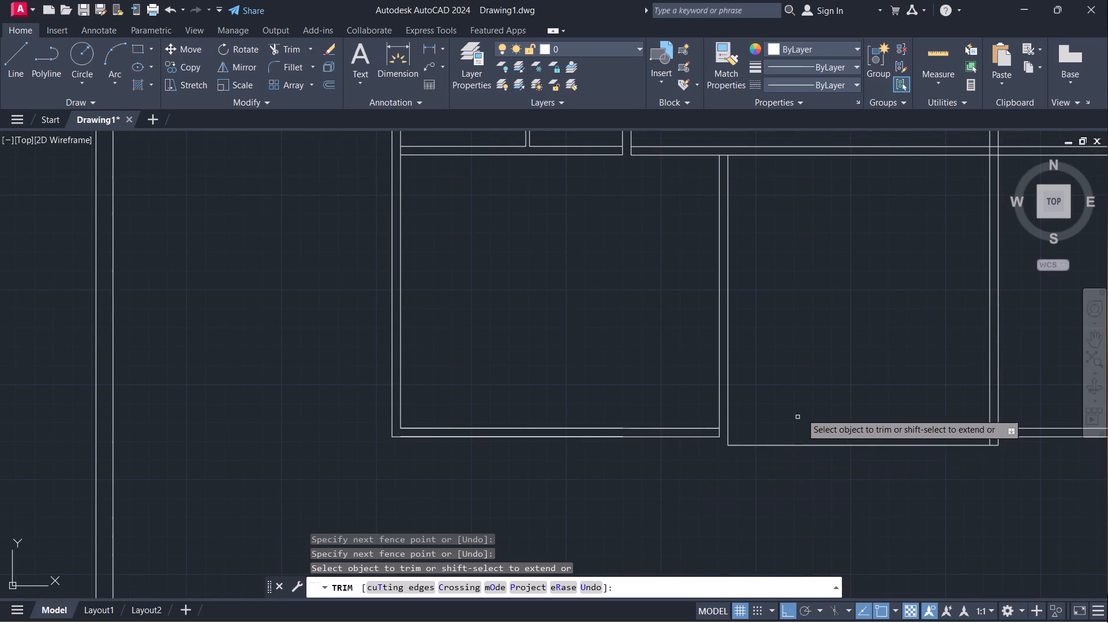
scroll(825, 353, down, 1)
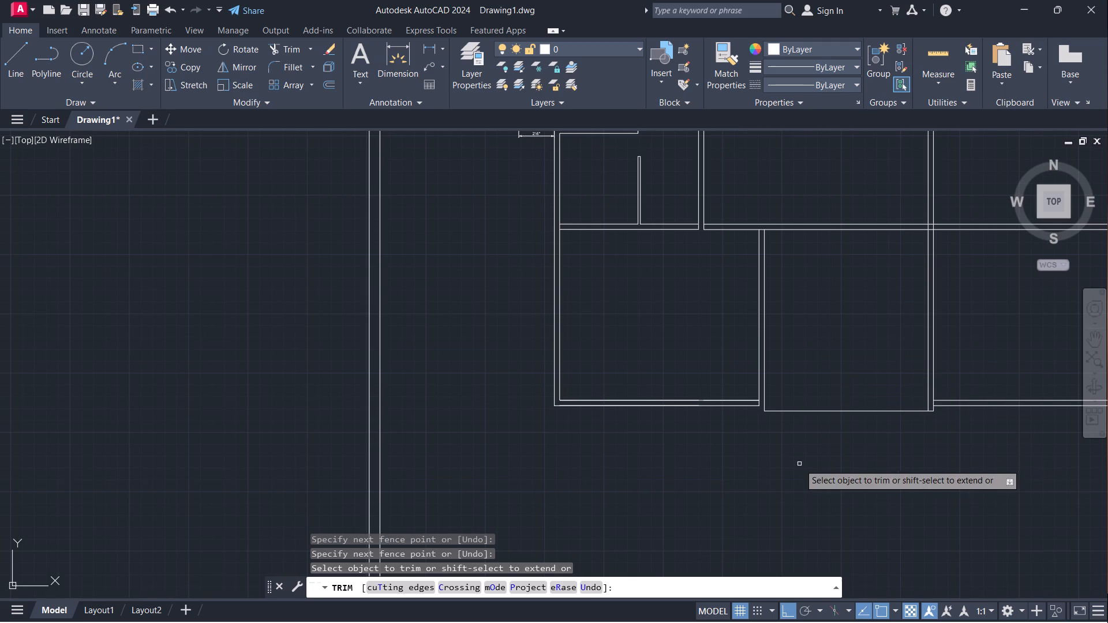
scroll(681, 435, down, 1)
middle_drag(603, 413, 323, 315)
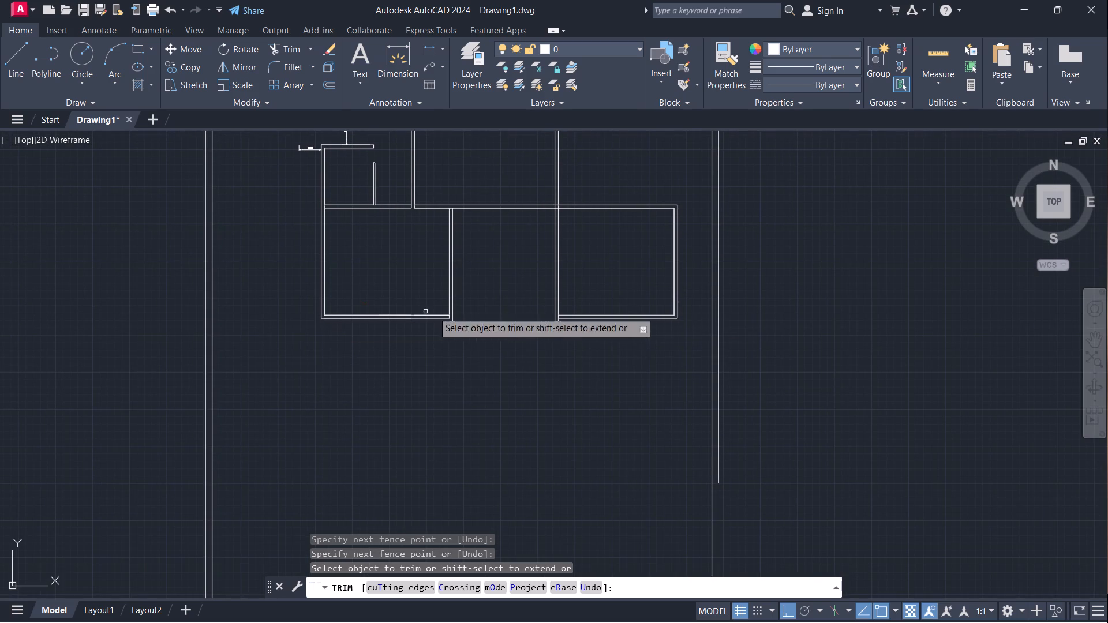
key(Escape)
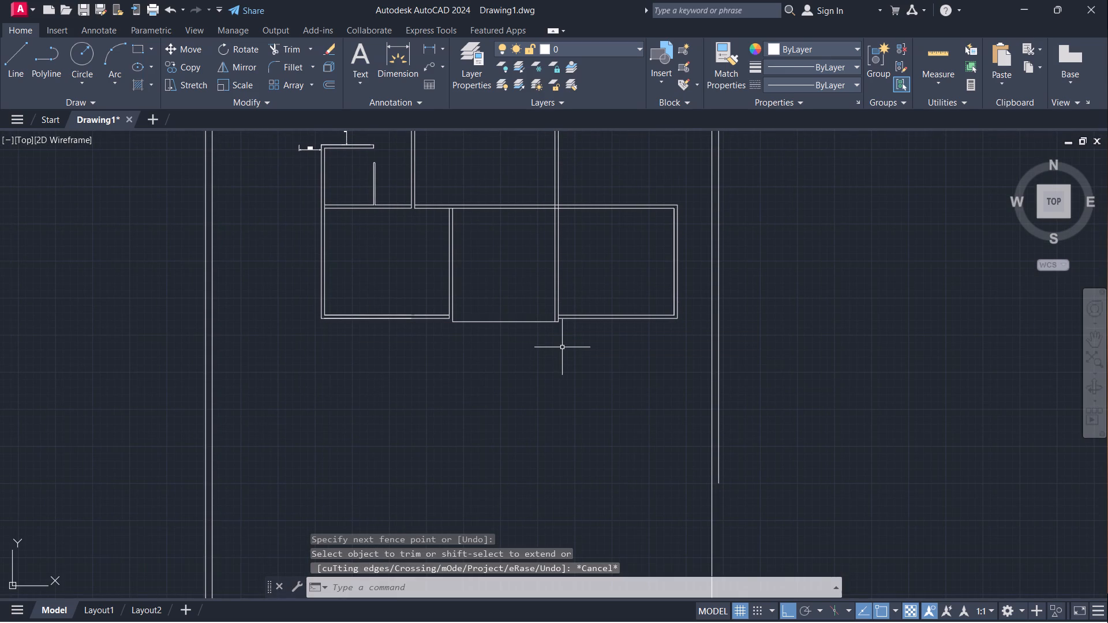
Extend the lower right-hand room's outer bottom wall line across the partition to its far line.
scroll(577, 330, up, 2)
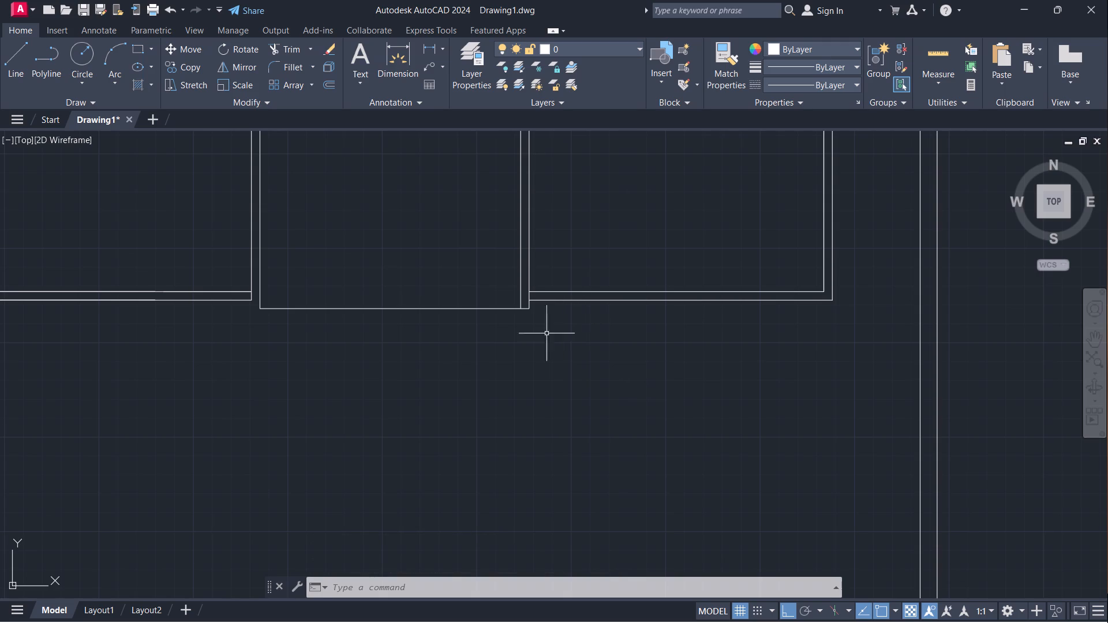
scroll(461, 343, up, 1)
key(e)
key(x)
key(Return)
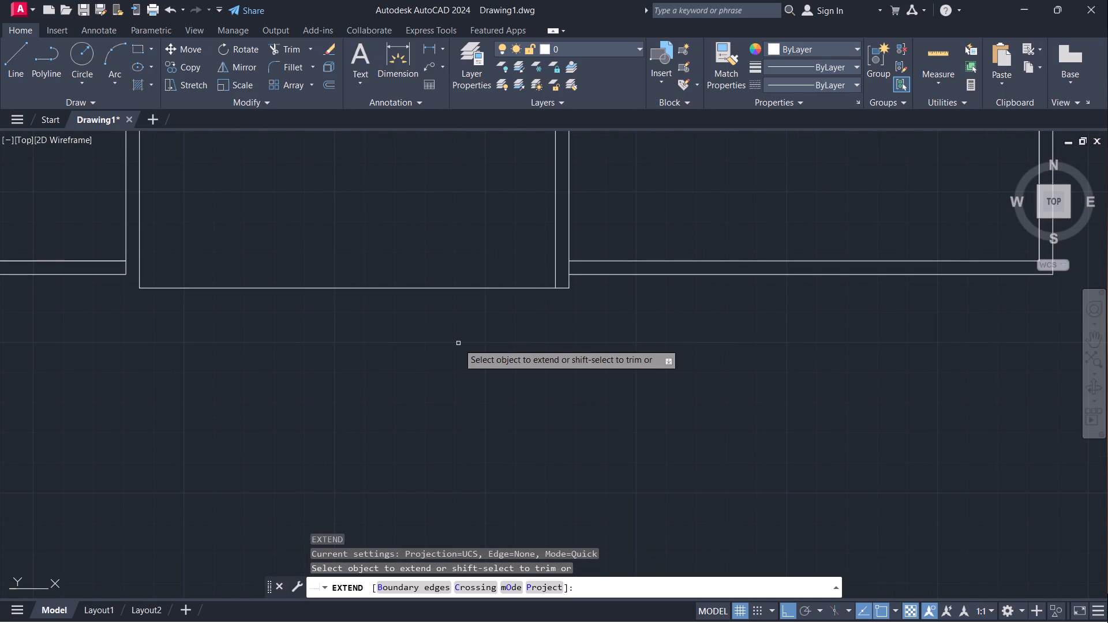
click(575, 275)
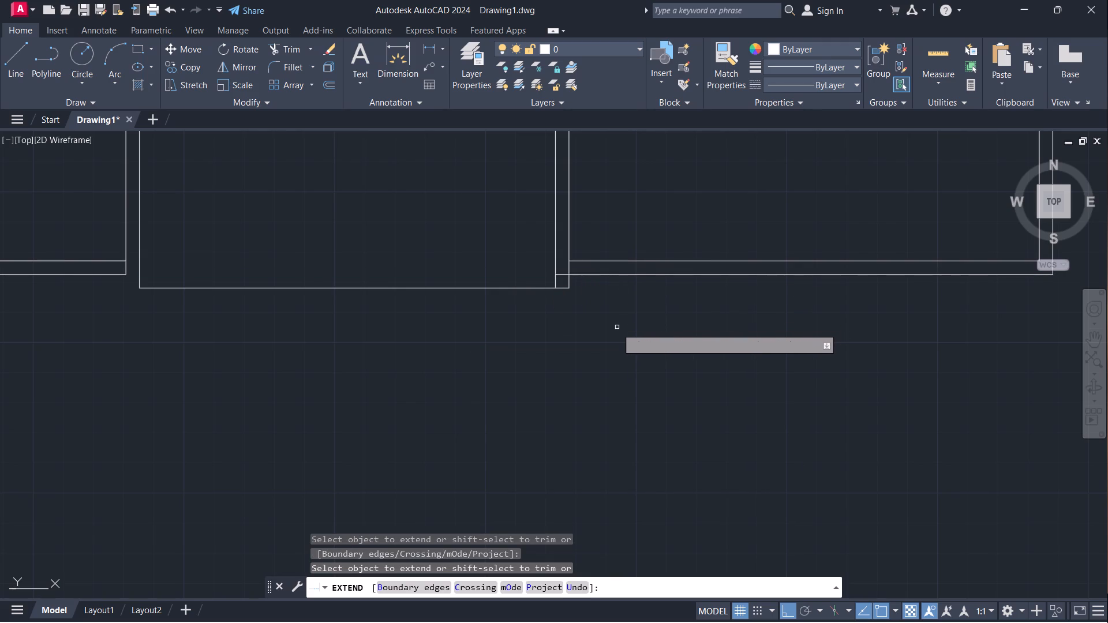
key(Escape)
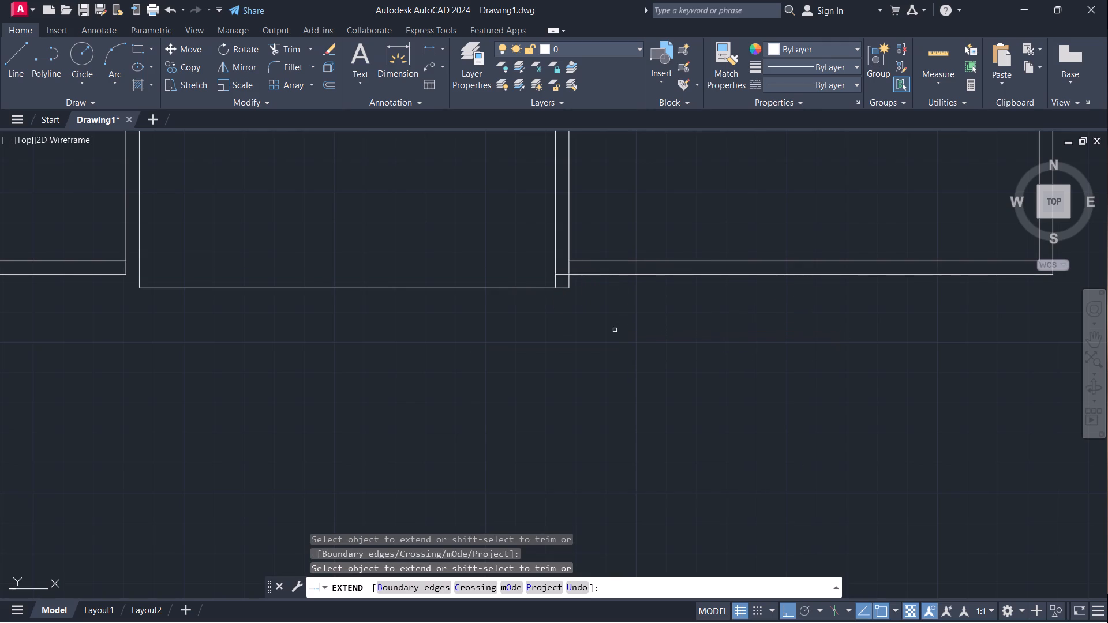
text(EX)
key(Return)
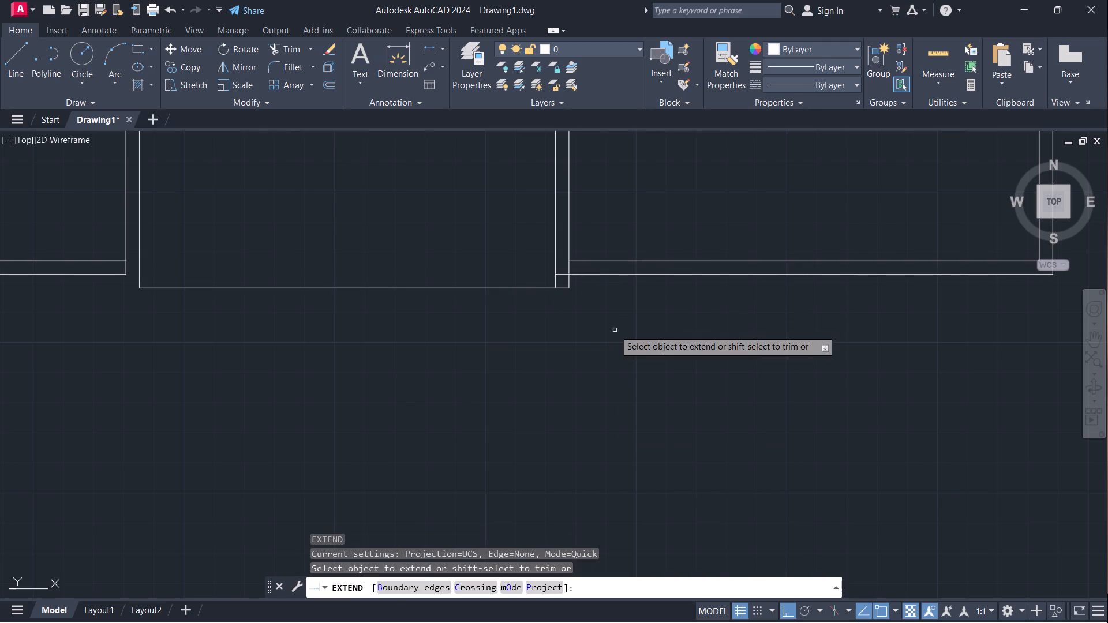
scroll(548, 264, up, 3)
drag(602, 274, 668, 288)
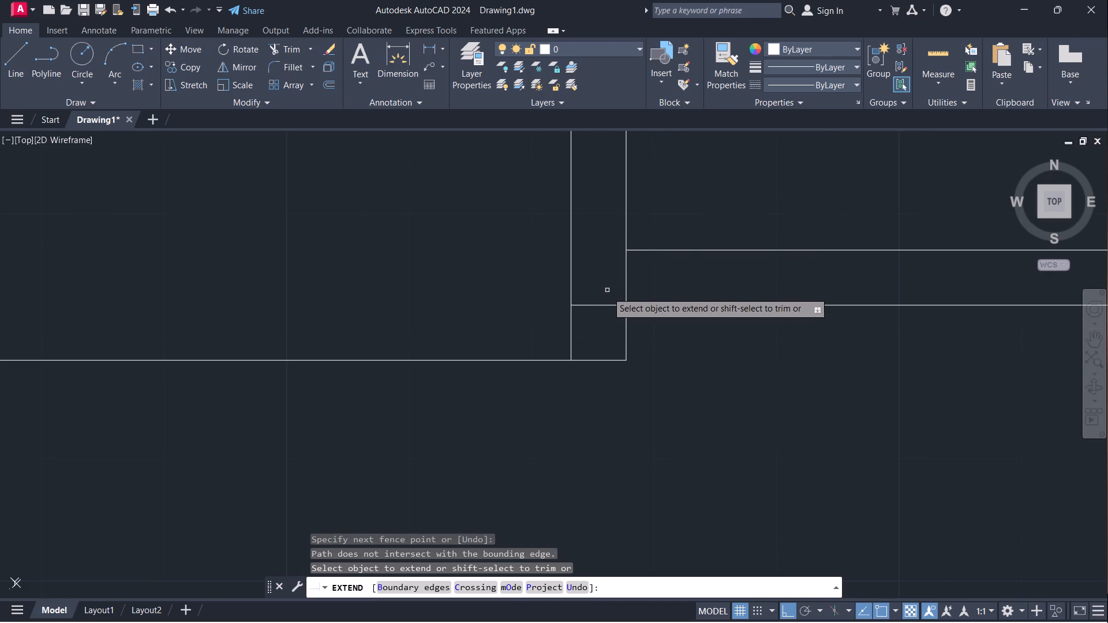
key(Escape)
Trim the partition's room-side line within the bottom wall thickness at the lower right-hand room's bottom-left corner.
text(TR)
key(Return)
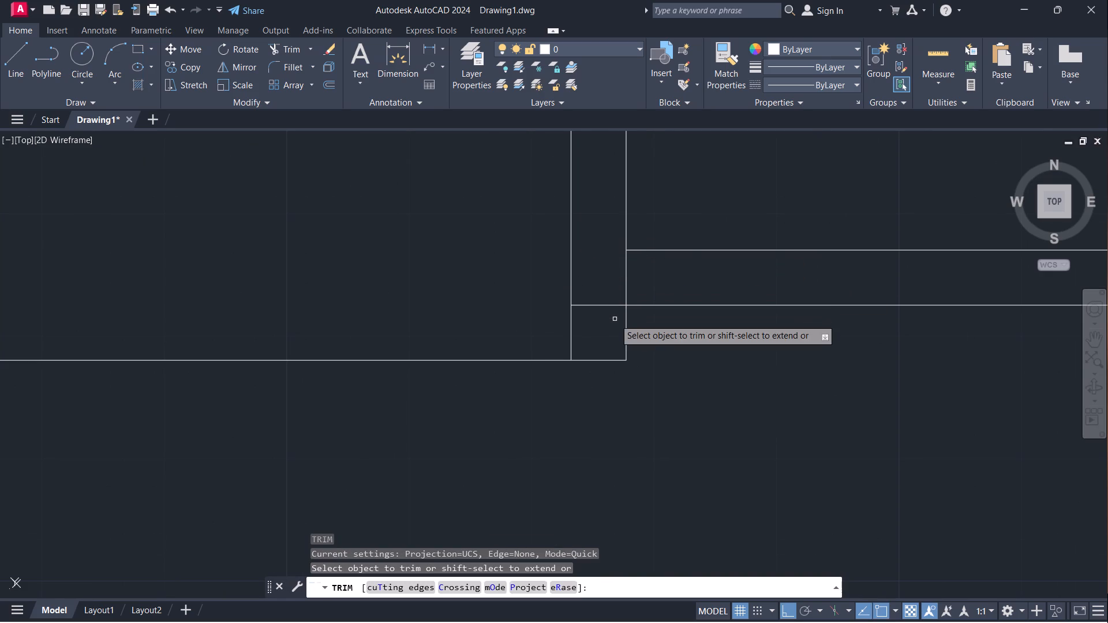
drag(611, 276, 664, 286)
scroll(632, 263, down, 4)
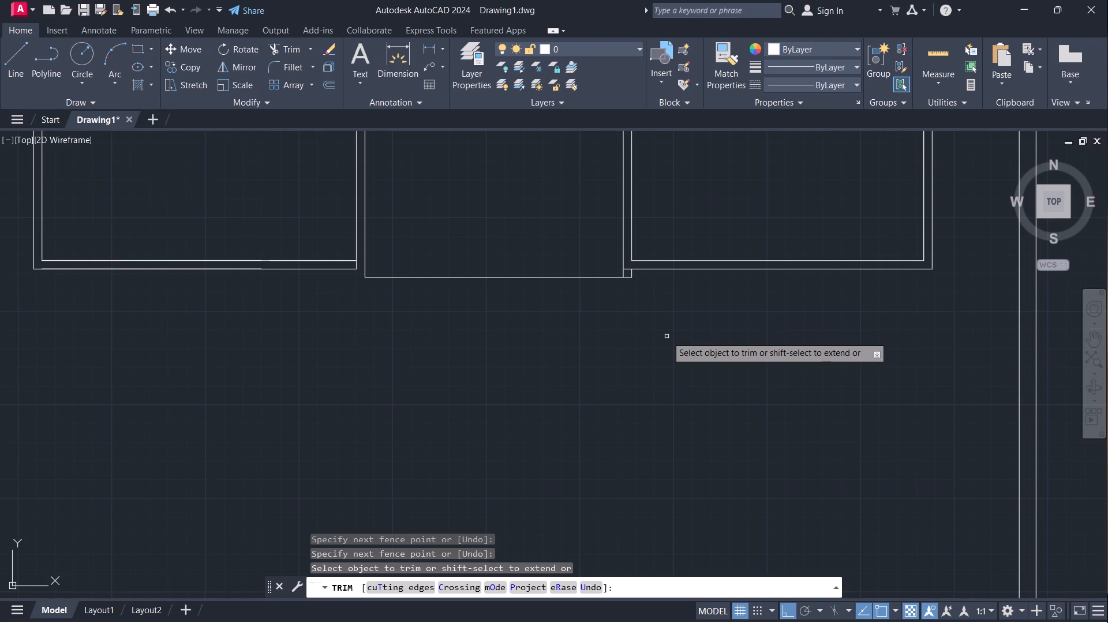
Trim away the middle room's bottom line and the partition stub left below the right-hand room's bottom wall.
drag(577, 260, 577, 297)
scroll(639, 258, up, 3)
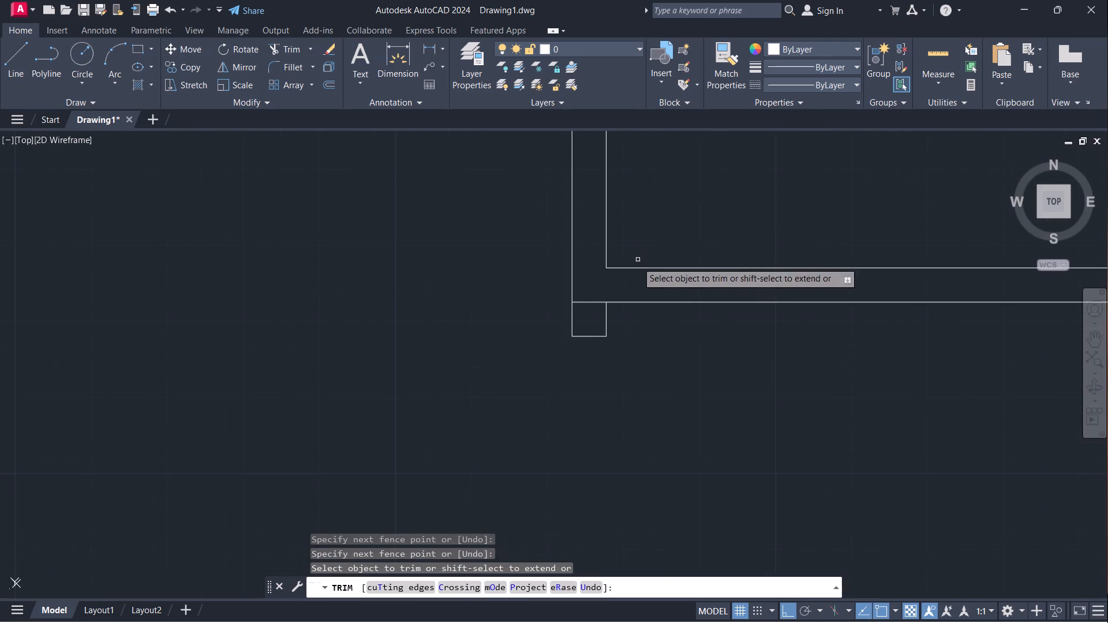
scroll(610, 324, up, 3)
drag(610, 324, 426, 329)
drag(510, 345, 520, 380)
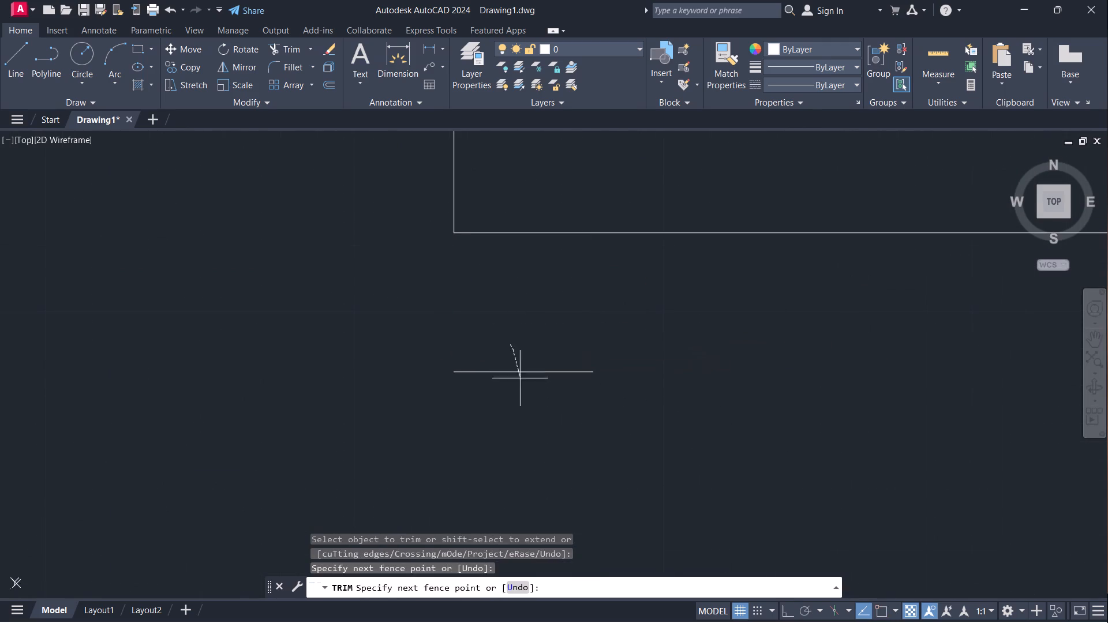
drag(520, 380, 518, 400)
scroll(557, 223, down, 8)
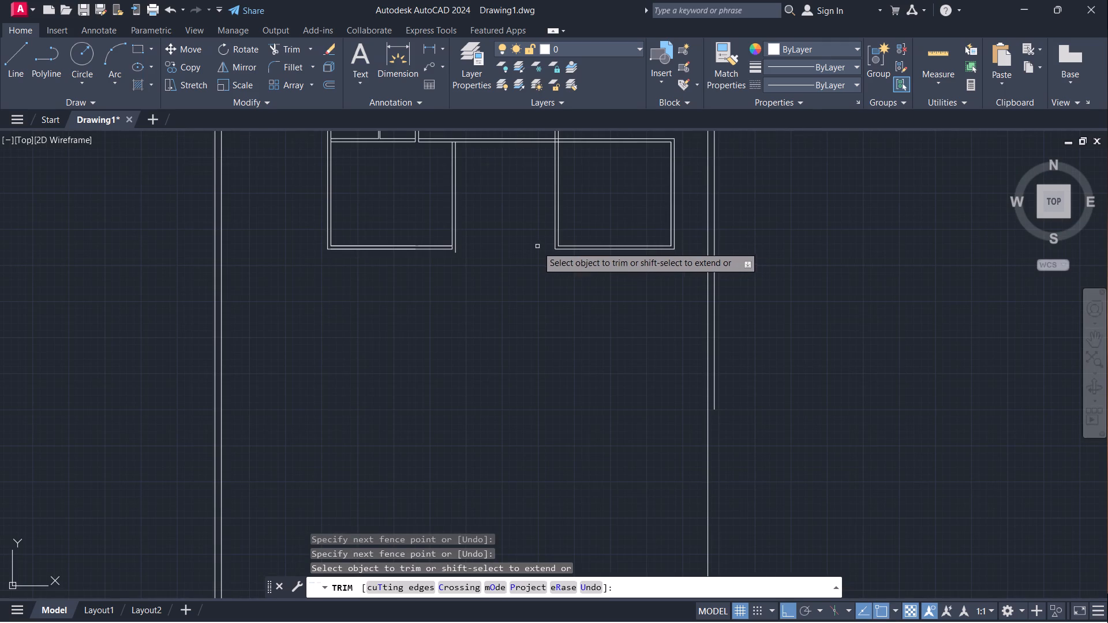
Extend the lower left-hand room's inner and outer bottom wall lines across the partition to its far line.
middle_drag(518, 254, 560, 272)
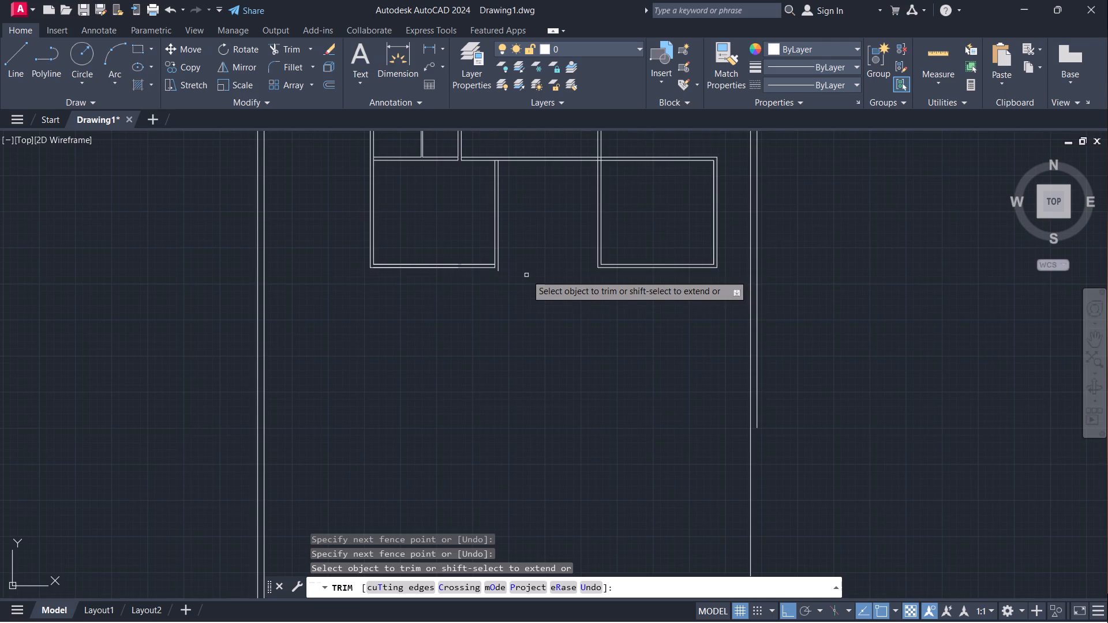
scroll(519, 267, up, 4)
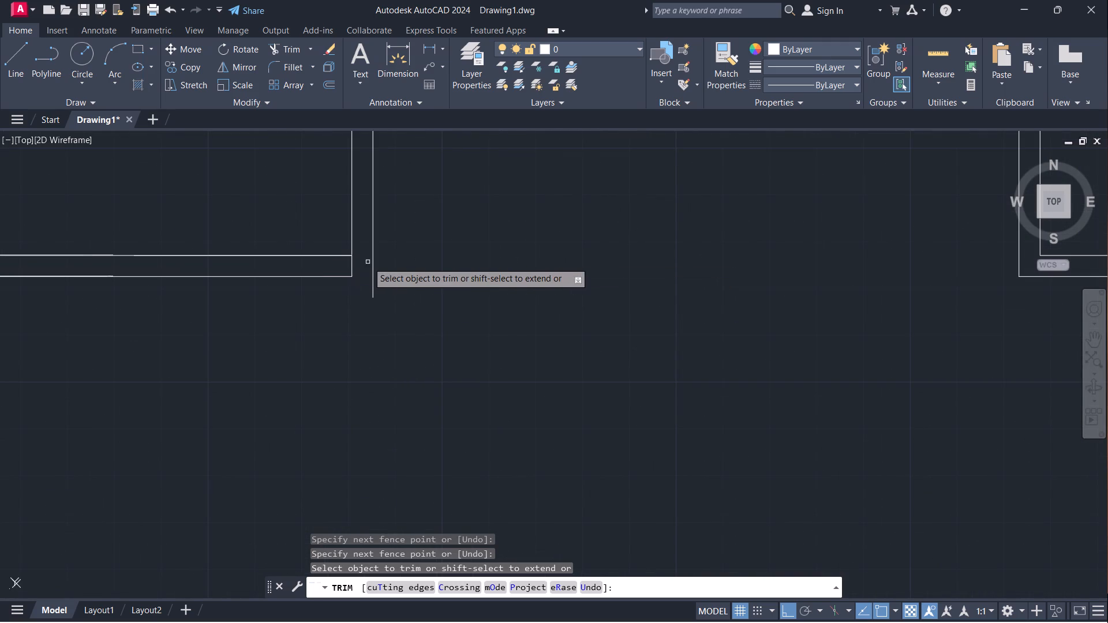
scroll(524, 207, down, 3)
middle_drag(545, 207, 607, 261)
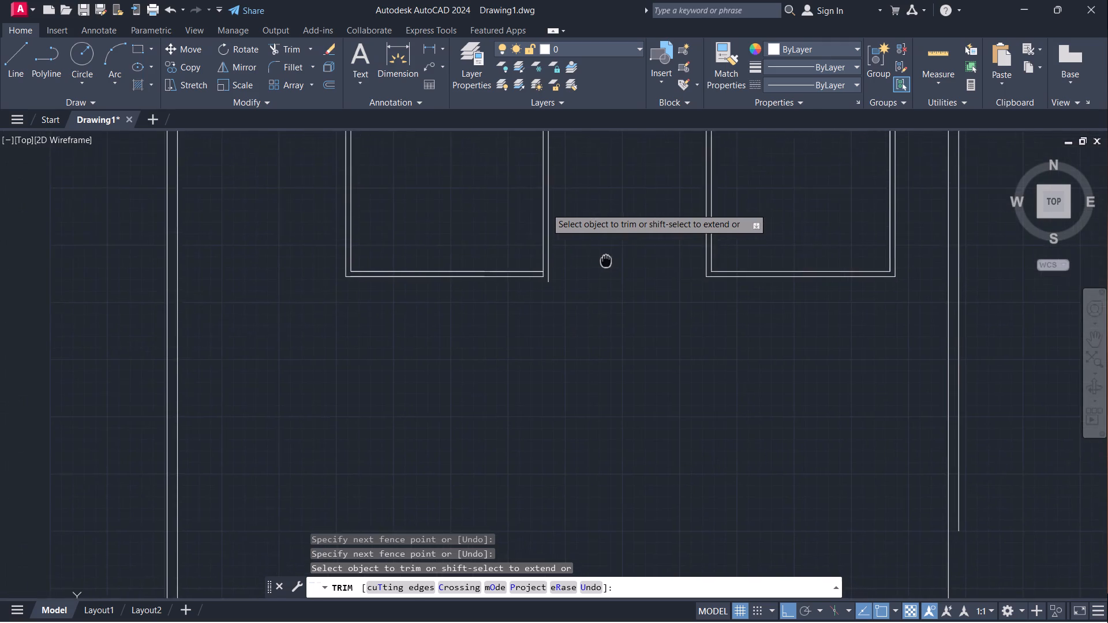
middle_drag(607, 261, 641, 314)
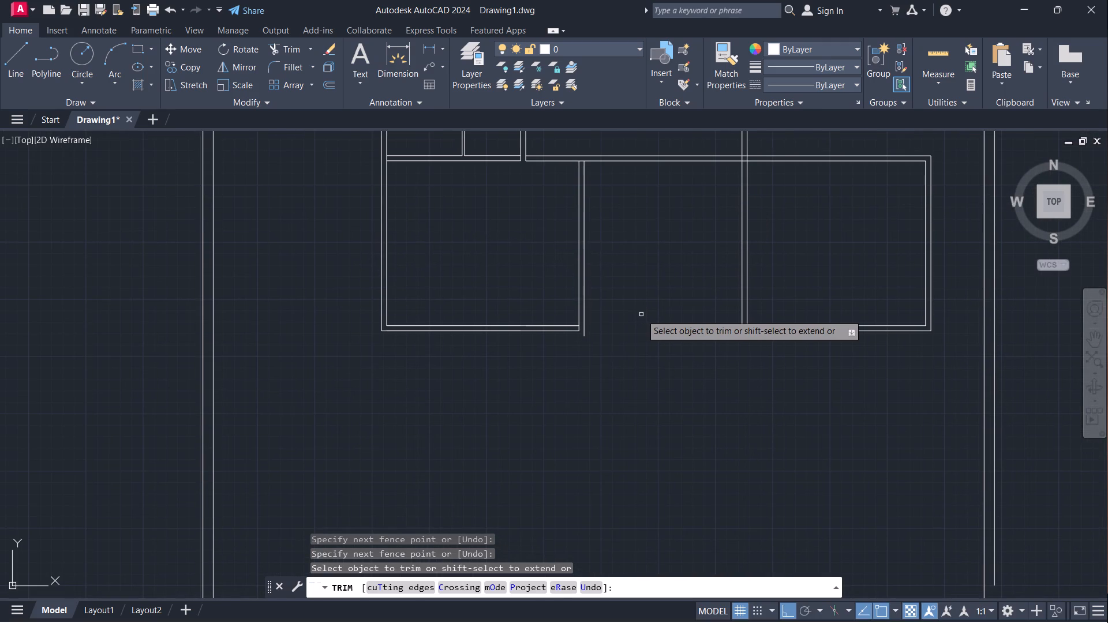
key(space)
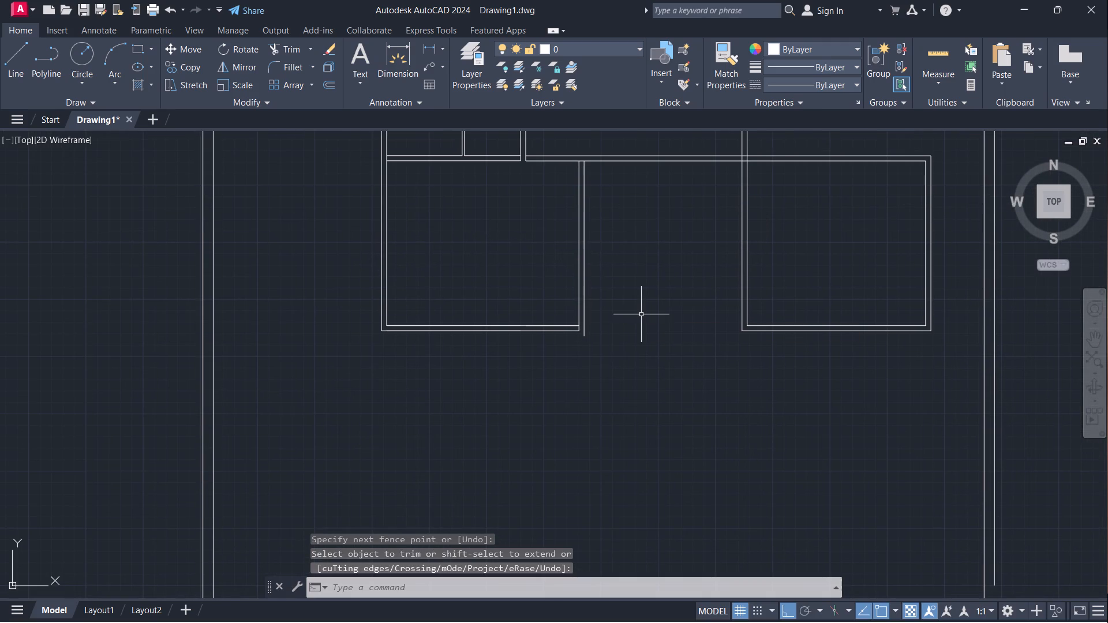
text(EX)
key(Return)
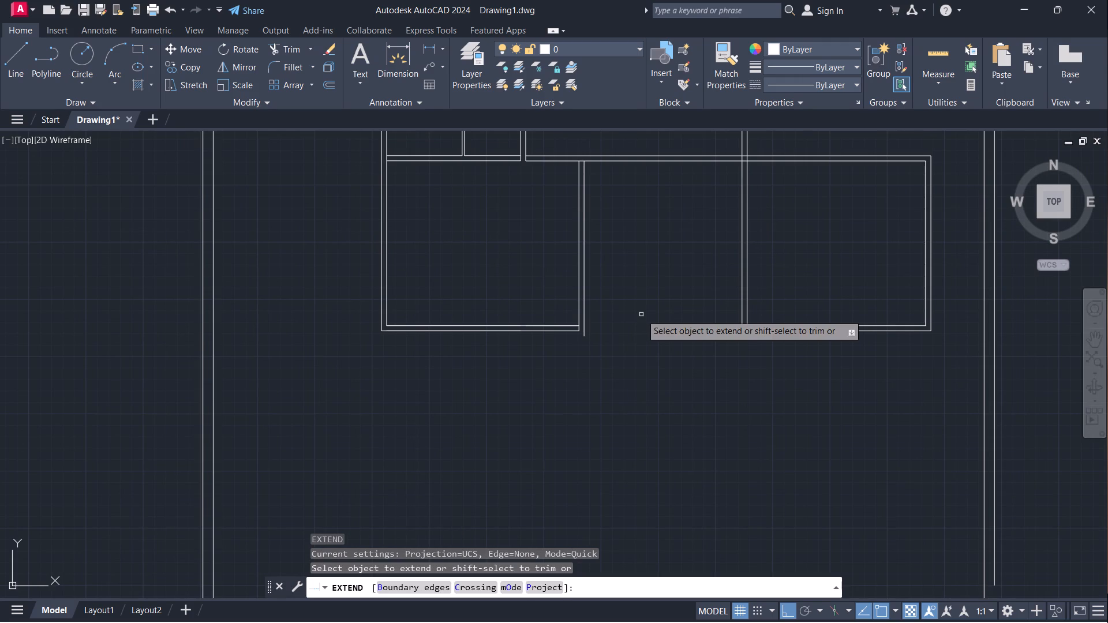
click(565, 331)
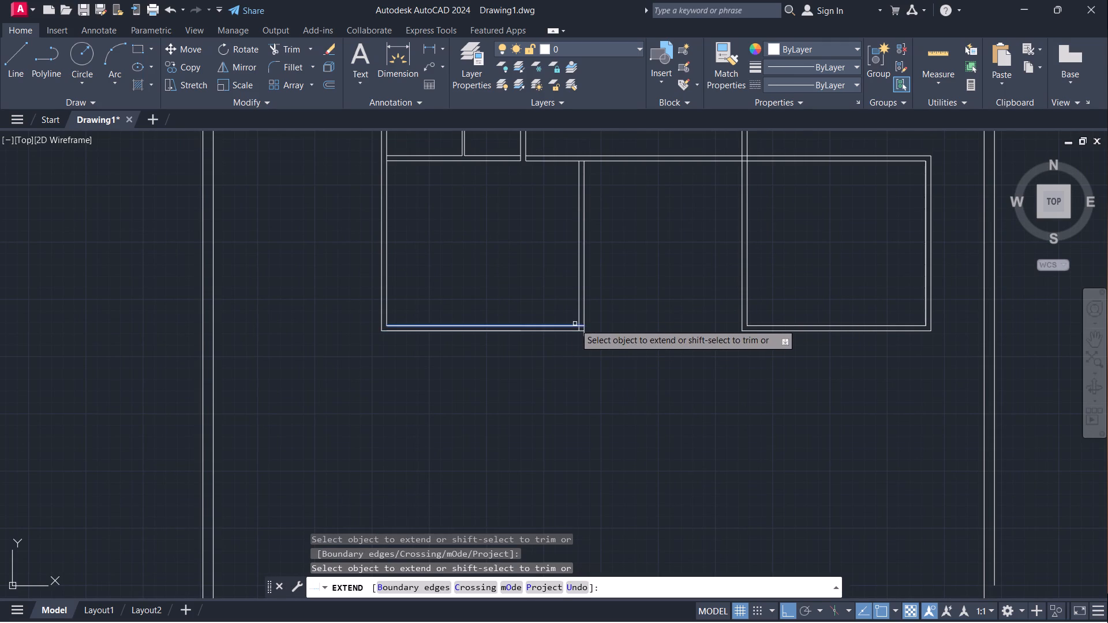
click(571, 325)
scroll(620, 301, up, 2)
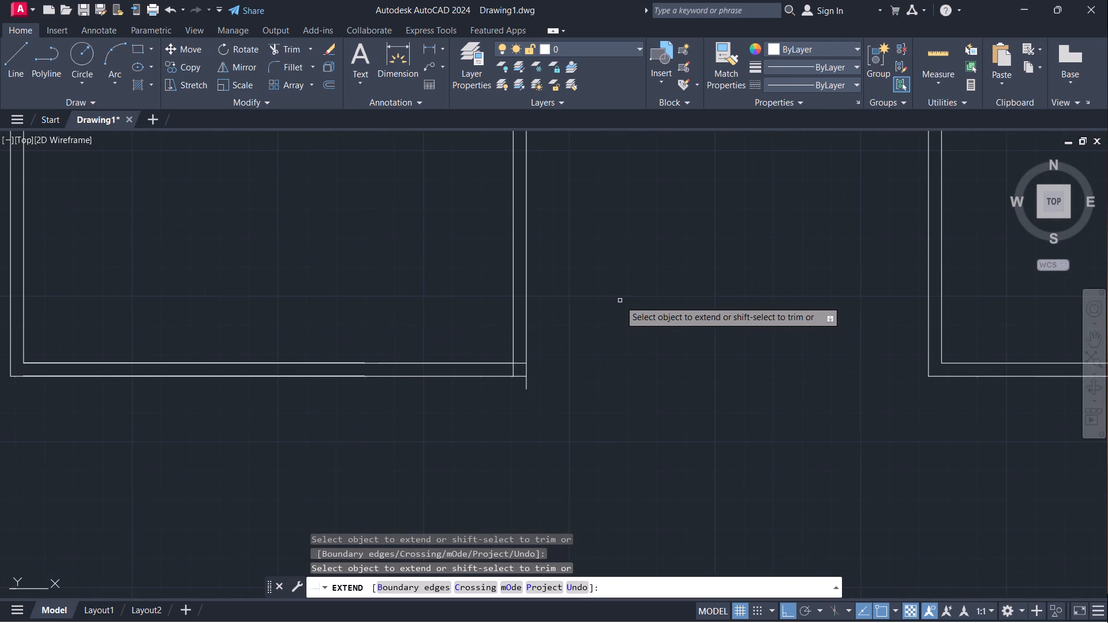
key(Escape)
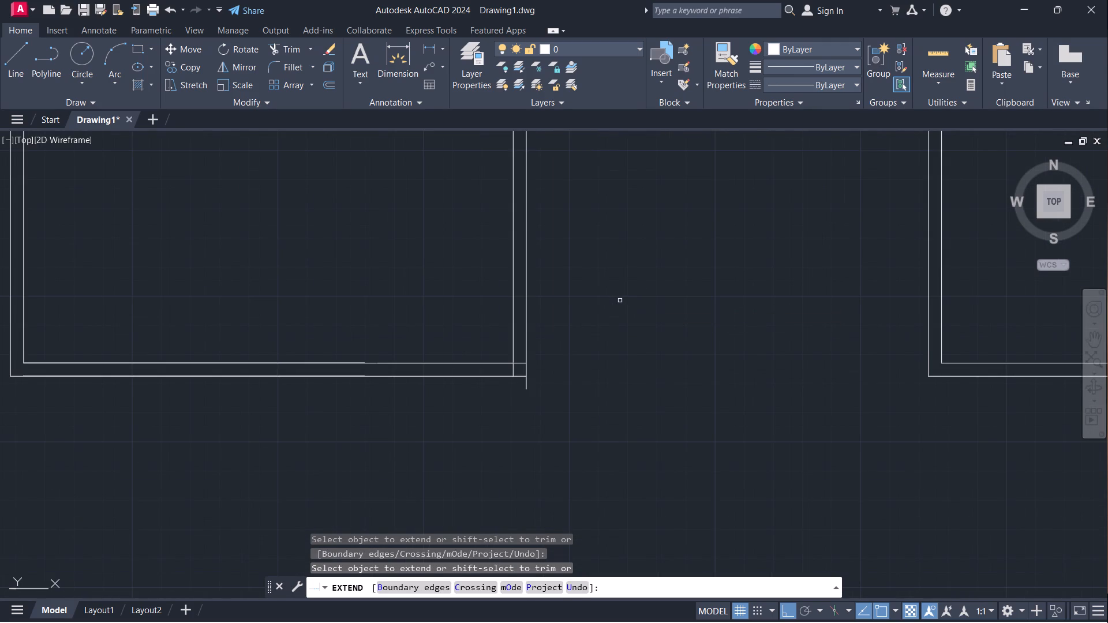
Trim the partition's overshoot below the lower left-hand room's bottom-right corner and its room-side line within the bottom wall thickness.
text(TR)
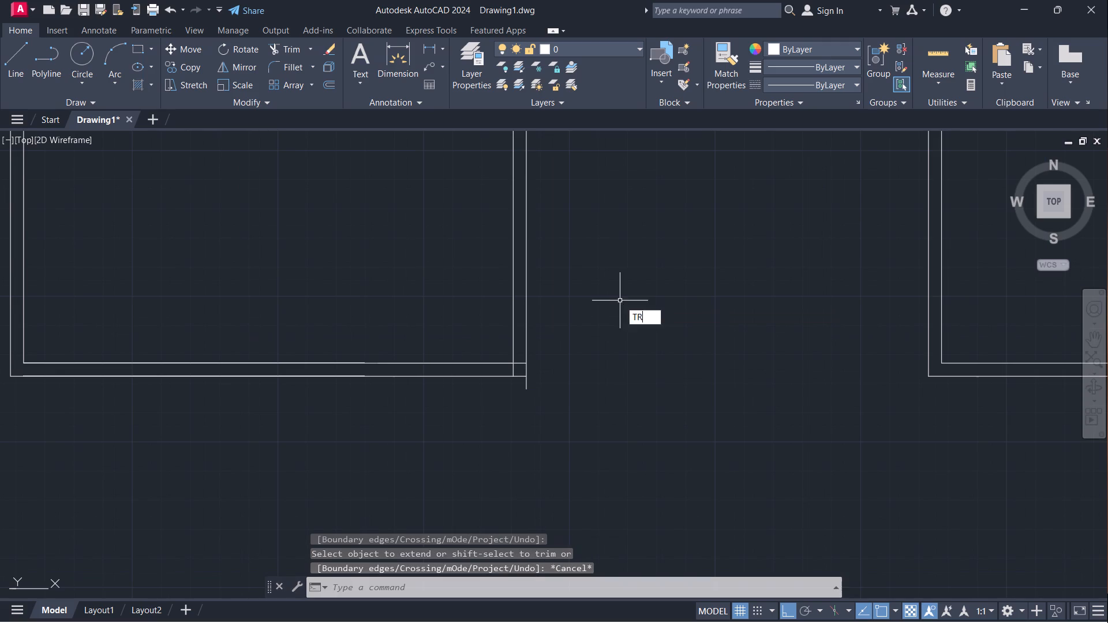
key(Return)
scroll(514, 366, up, 2)
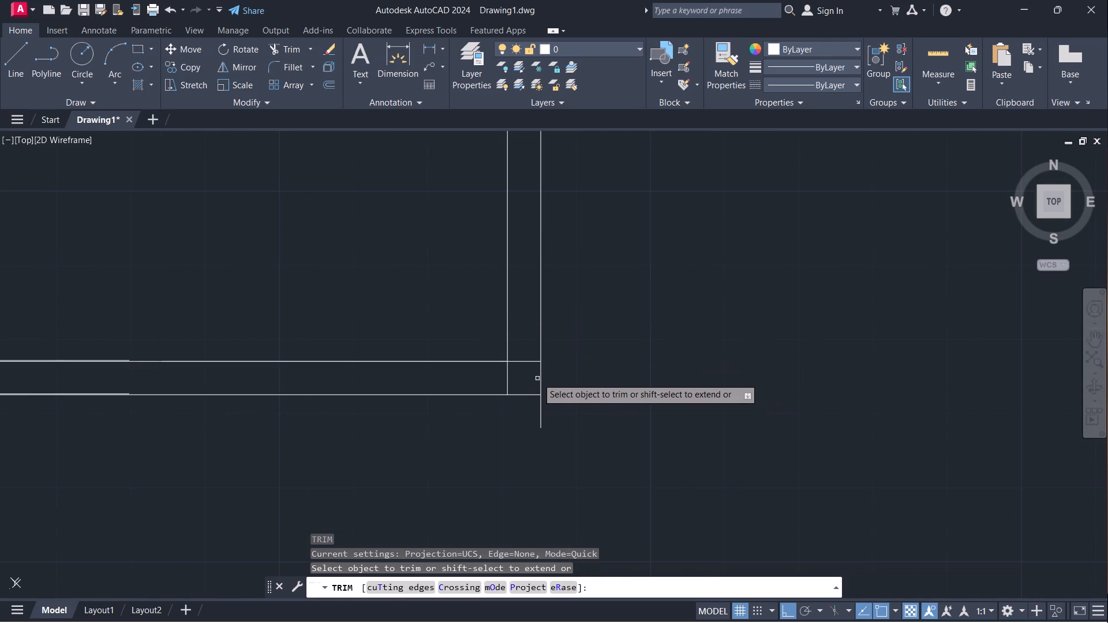
drag(576, 415, 581, 414)
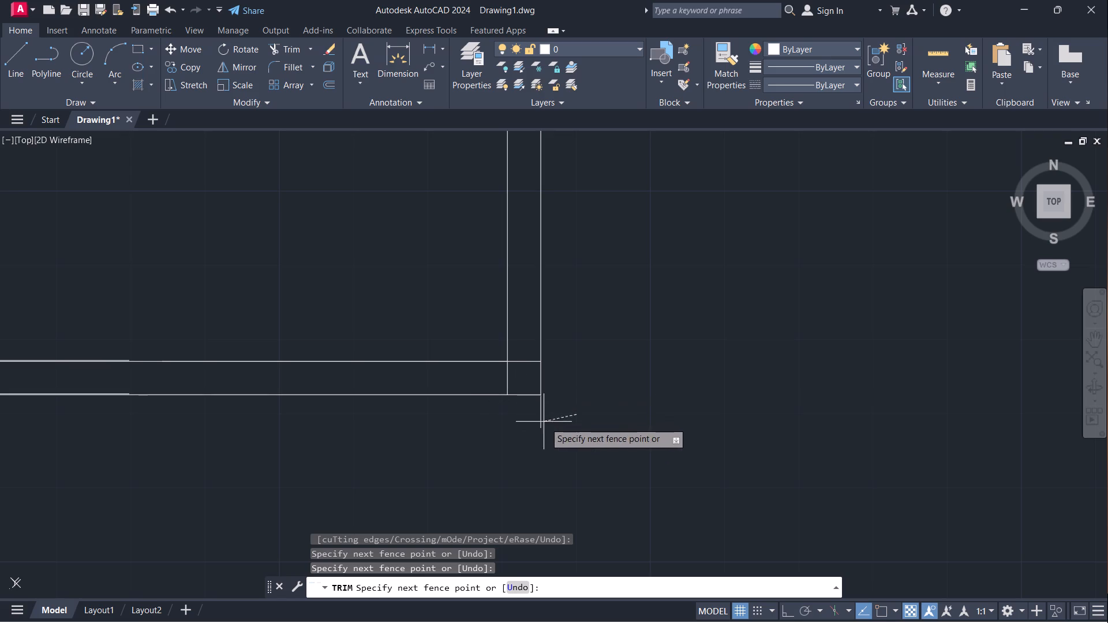
click(546, 423)
drag(526, 419, 583, 411)
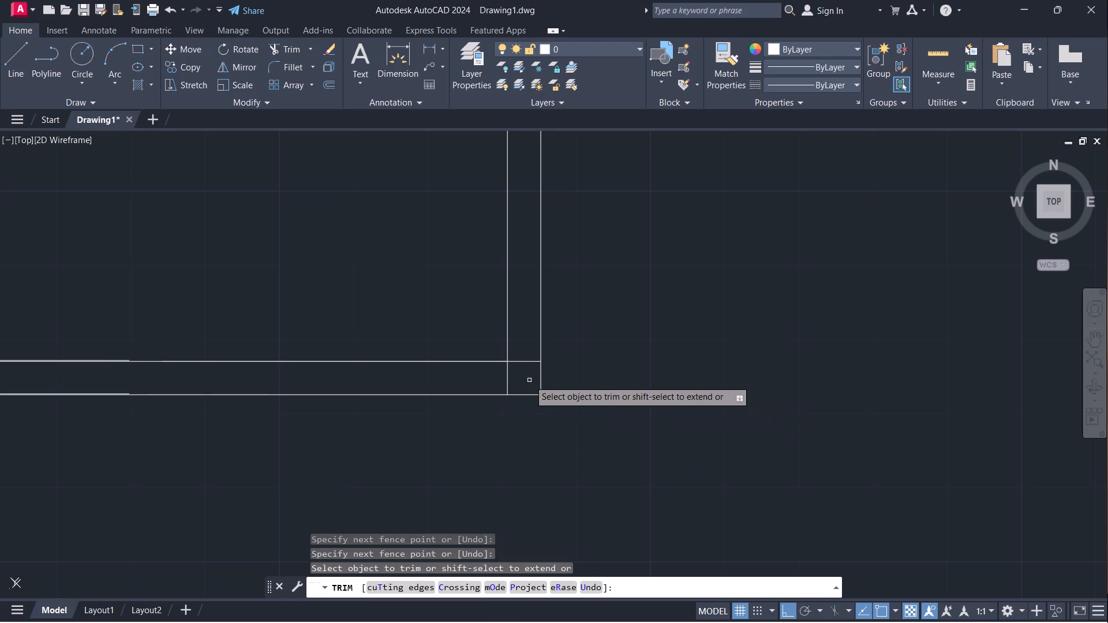
drag(509, 378, 493, 372)
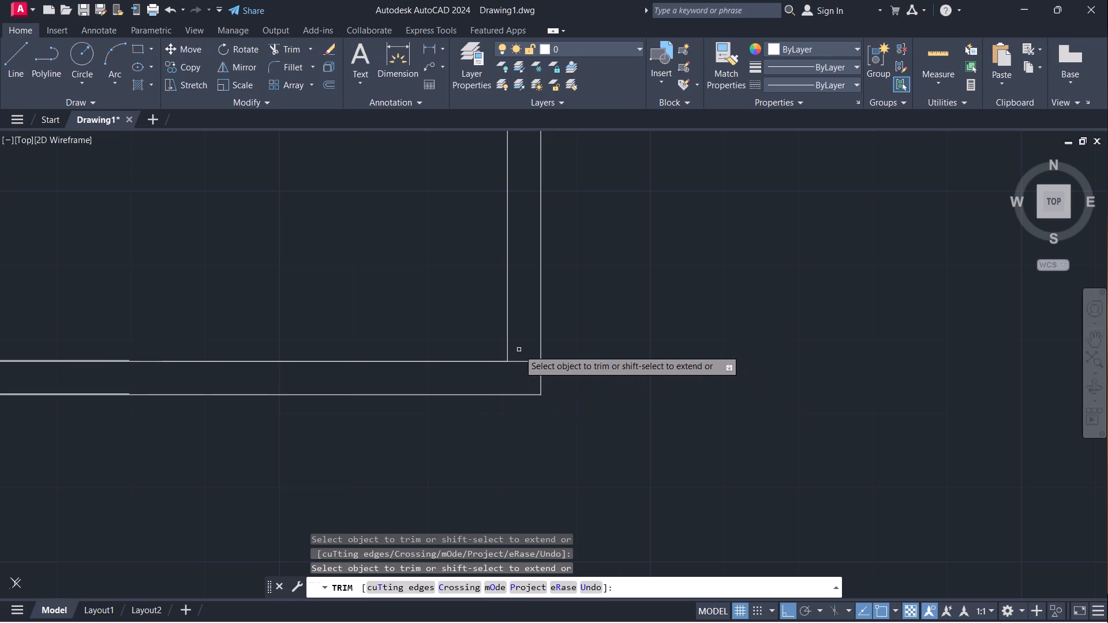
click(518, 345)
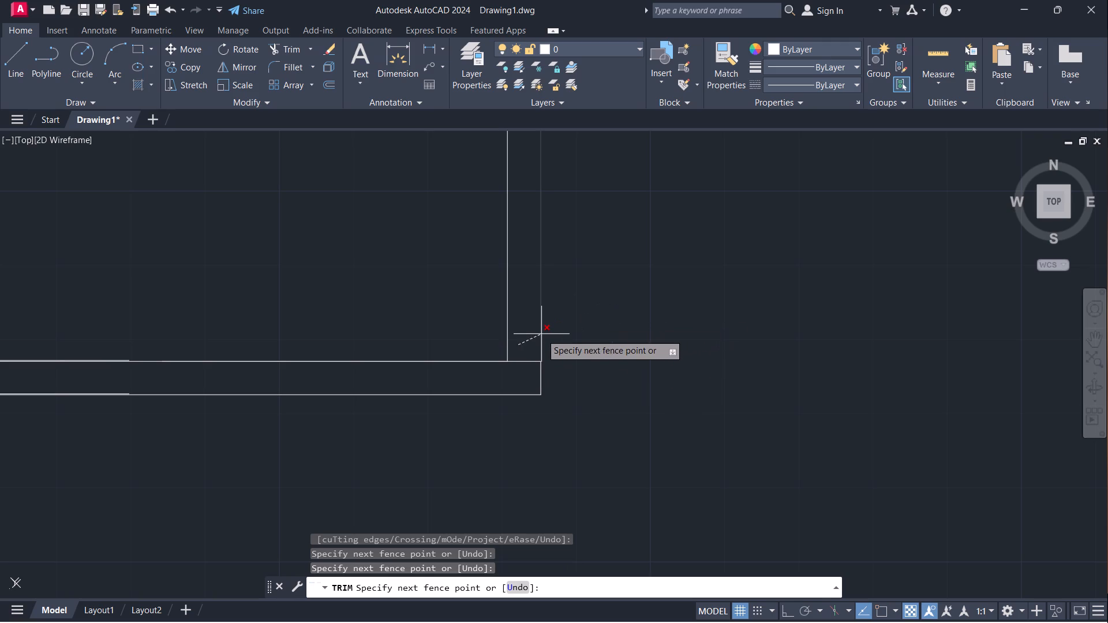
click(522, 326)
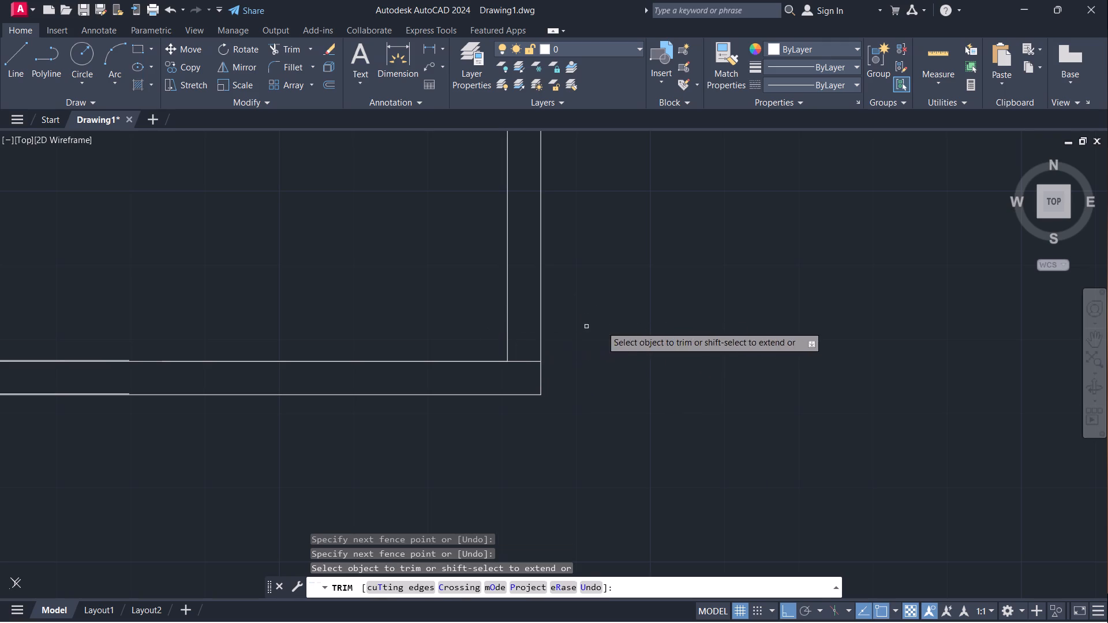
Examine the lower rooms' bottom corners and the overall floor plan layout.
scroll(639, 320, down, 3)
scroll(788, 410, down, 1)
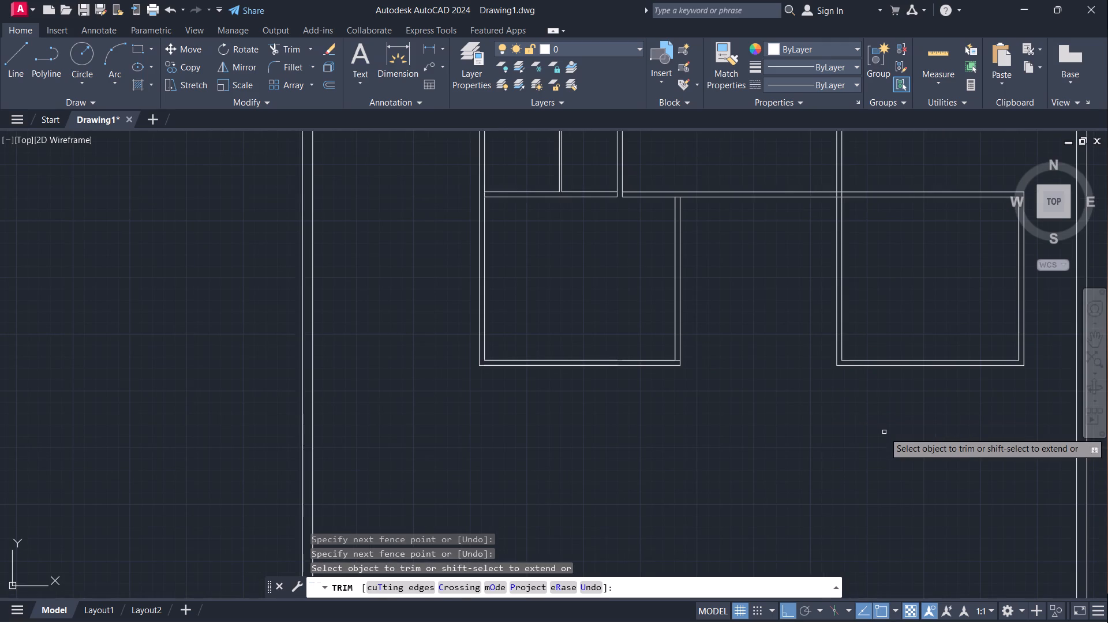
middle_drag(889, 437, 672, 473)
scroll(760, 366, down, 2)
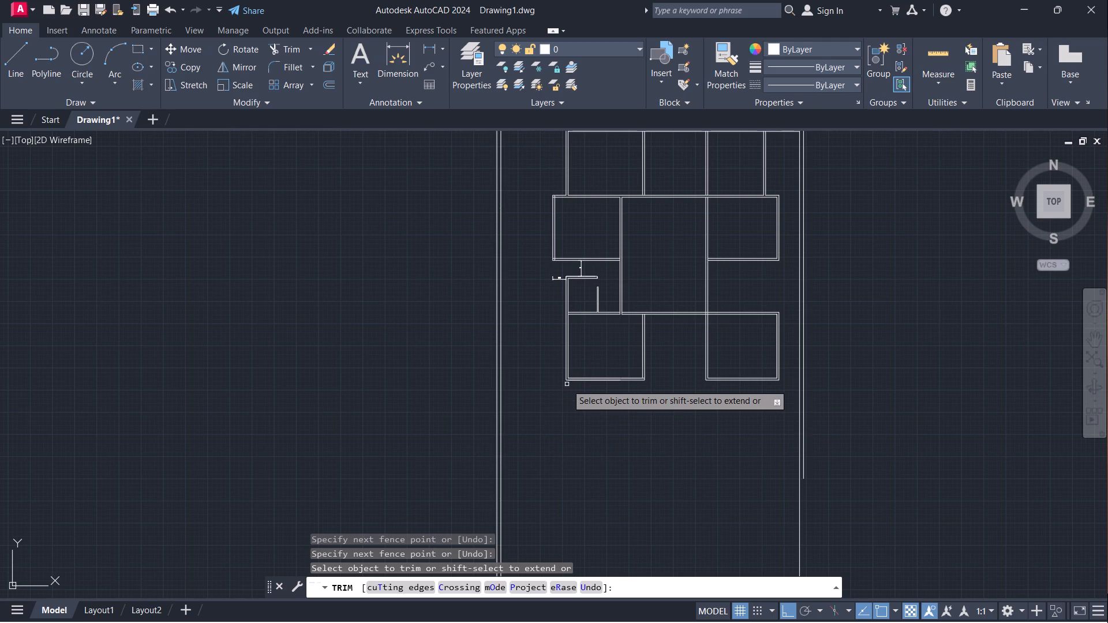
scroll(567, 384, up, 2)
scroll(578, 378, down, 3)
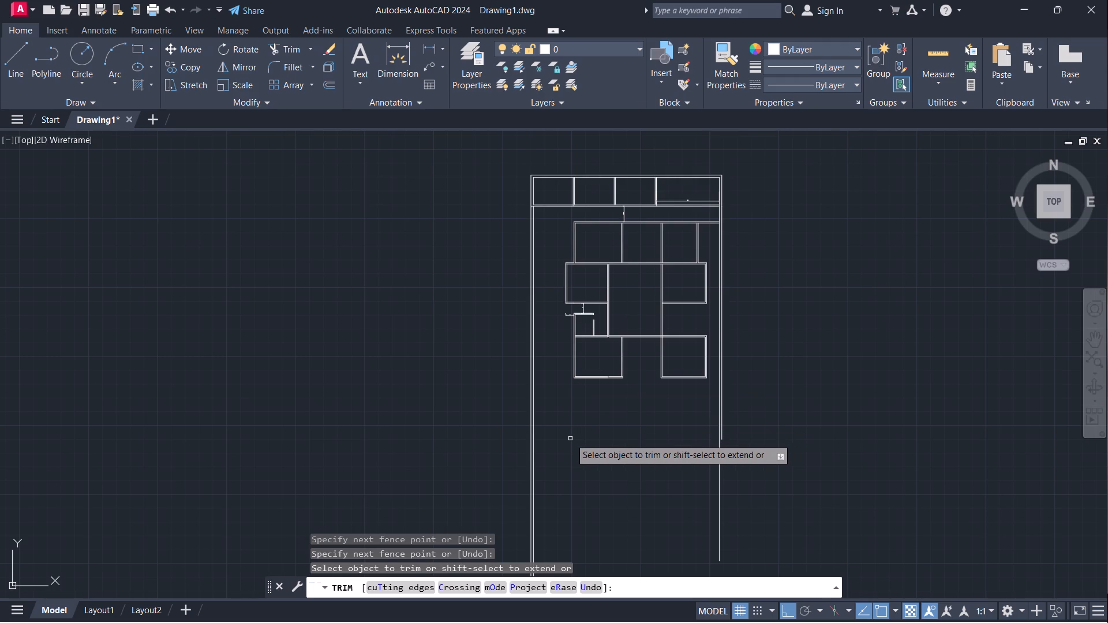
scroll(570, 418, down, 1)
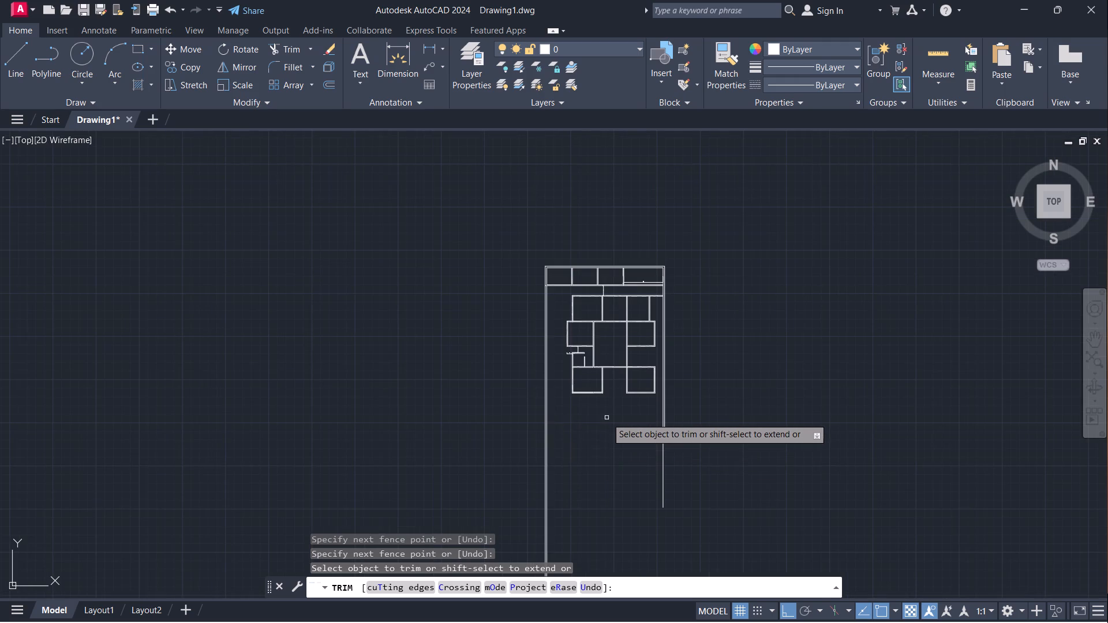
scroll(607, 418, up, 2)
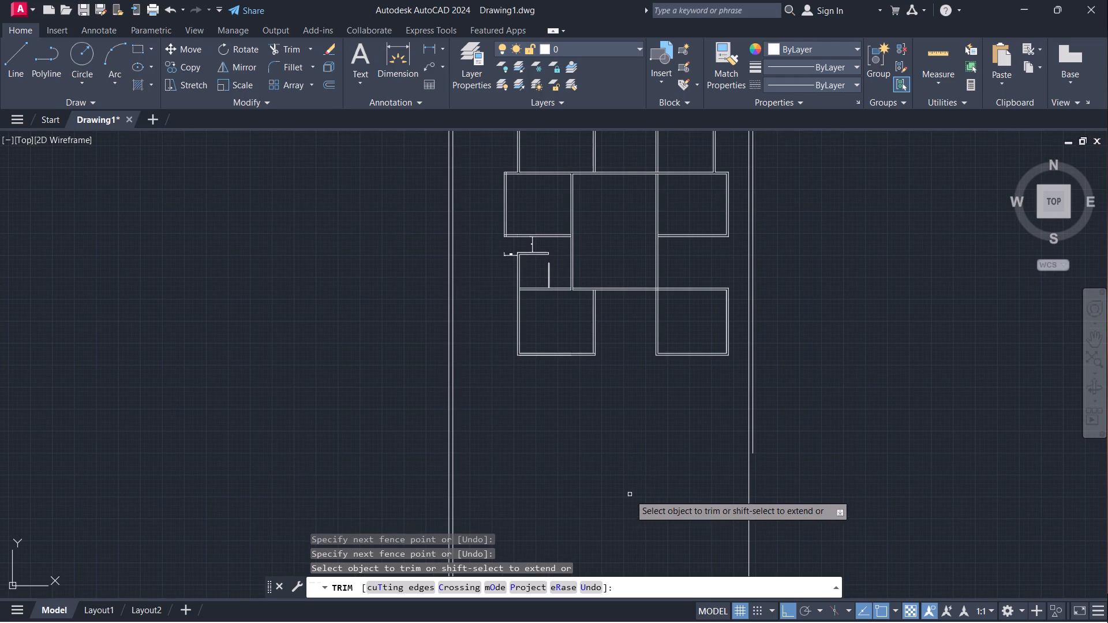
key(Escape)
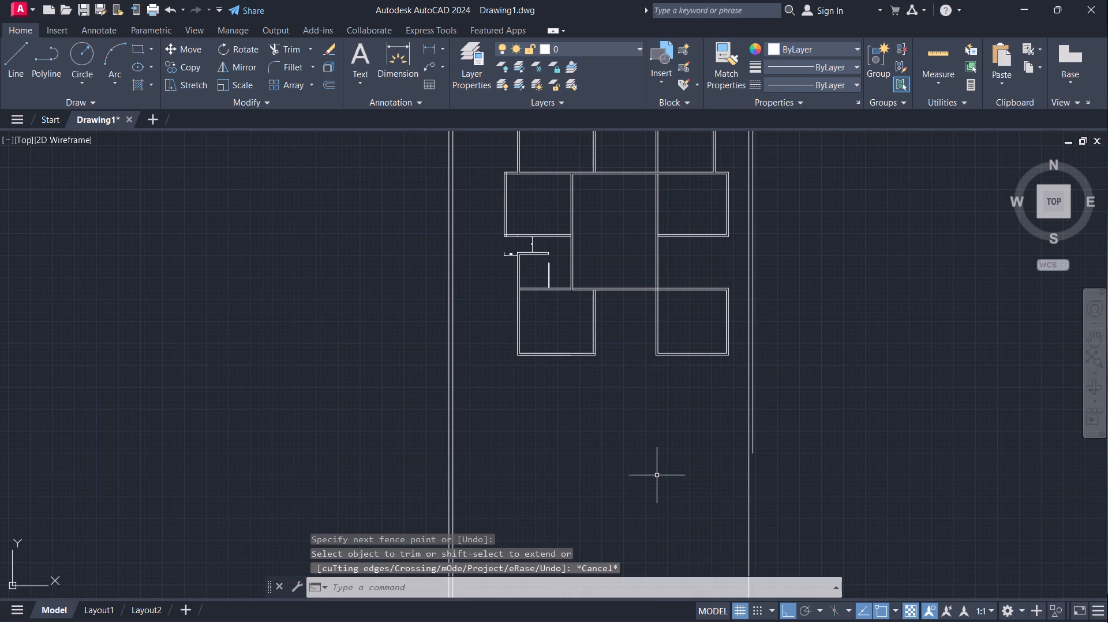
Draw a 2' deep, 17'9" long outline below the lower right-hand room from its bottom-right outer corner, ending at its bottom-left outer corner.
scroll(746, 361, up, 2)
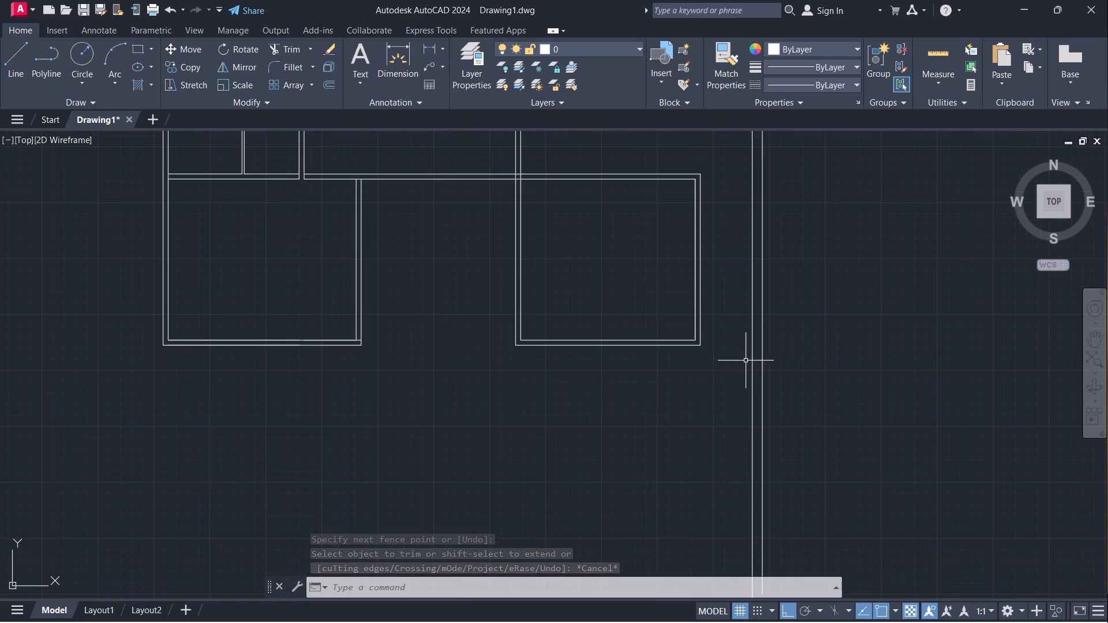
key(l)
key(Return)
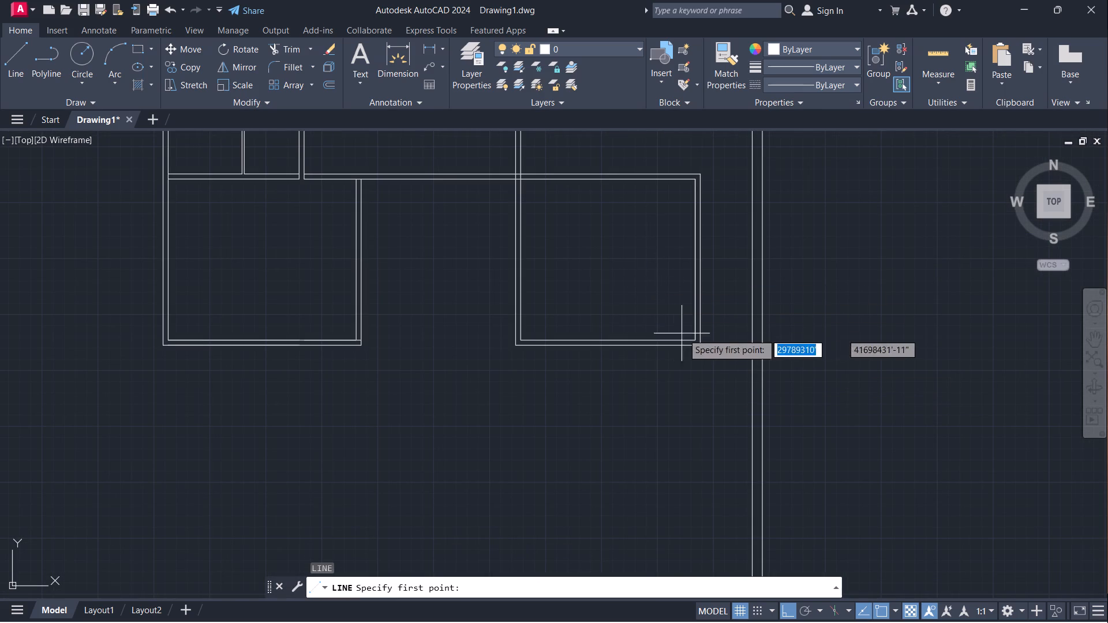
click(701, 346)
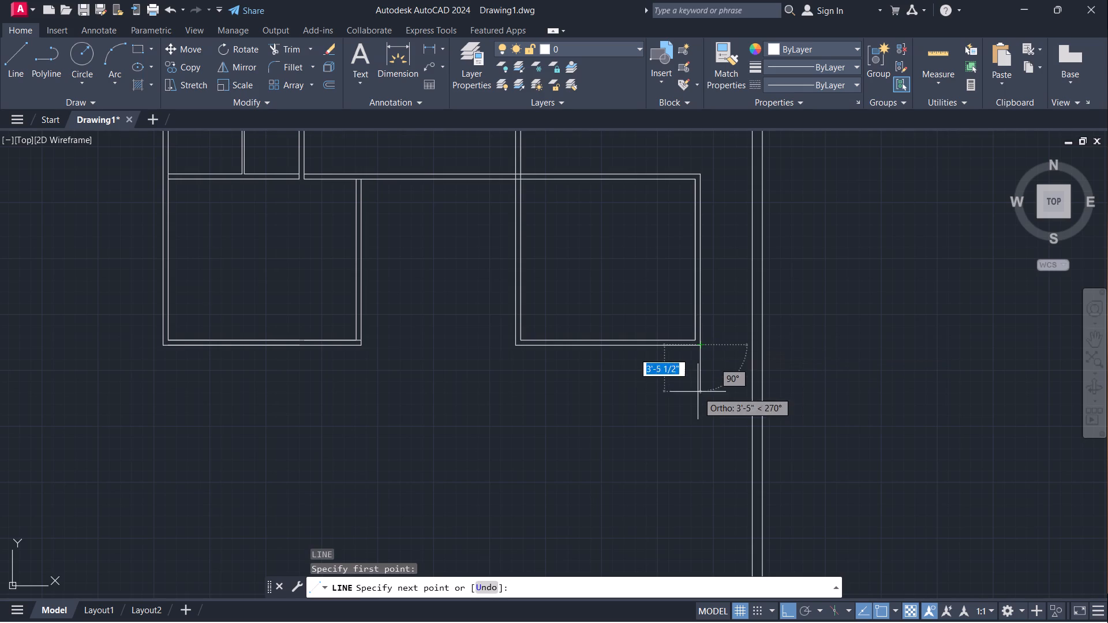
text(2')
key(Return)
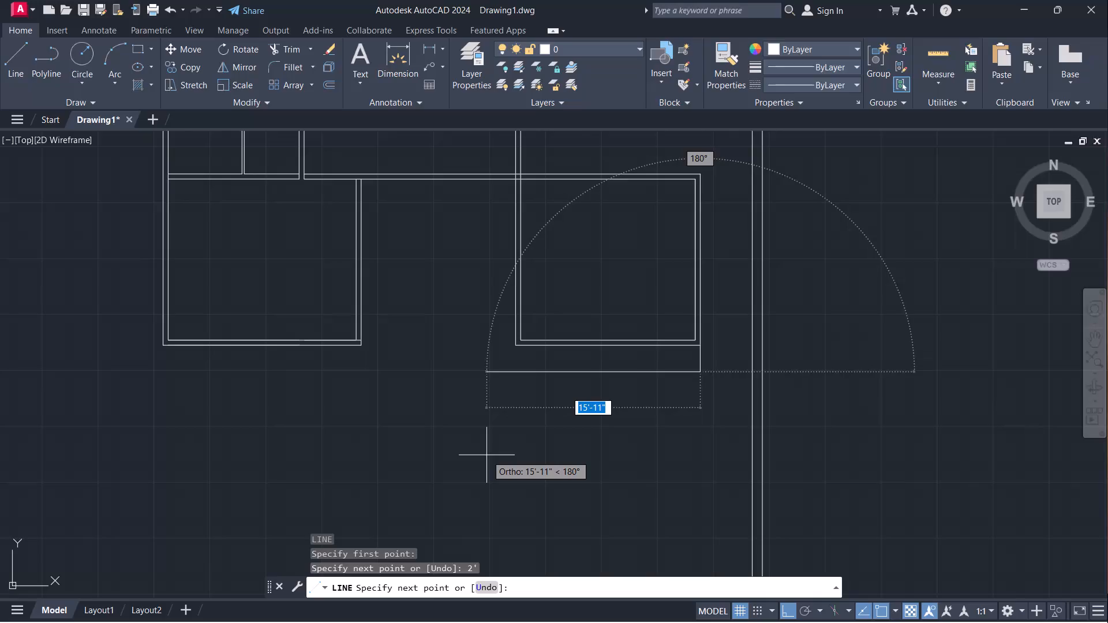
text(17')
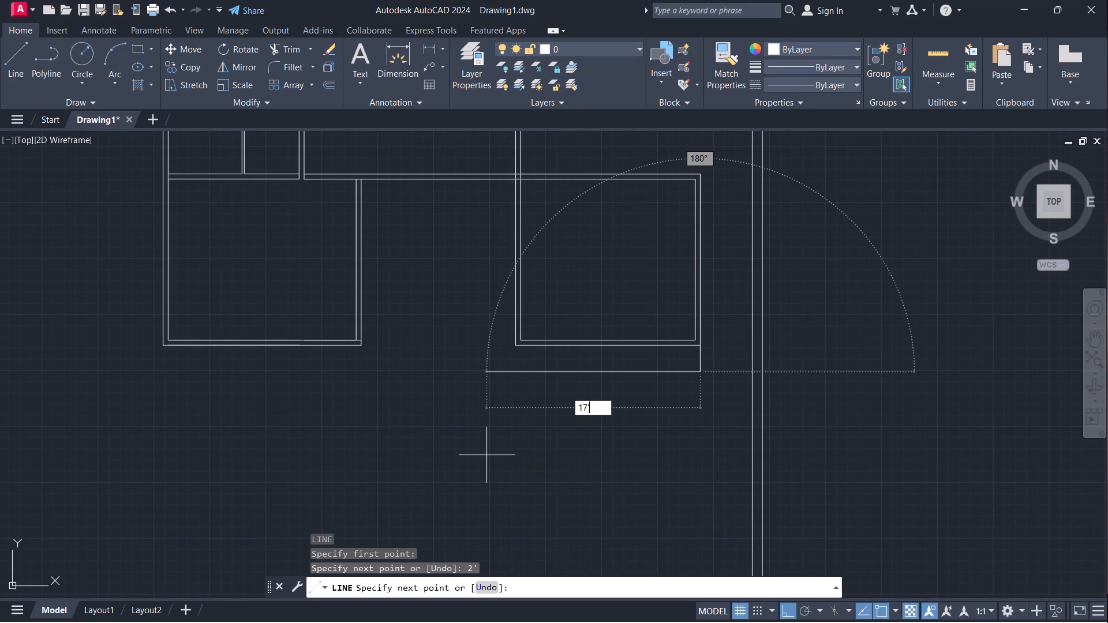
text(9")
key(Return)
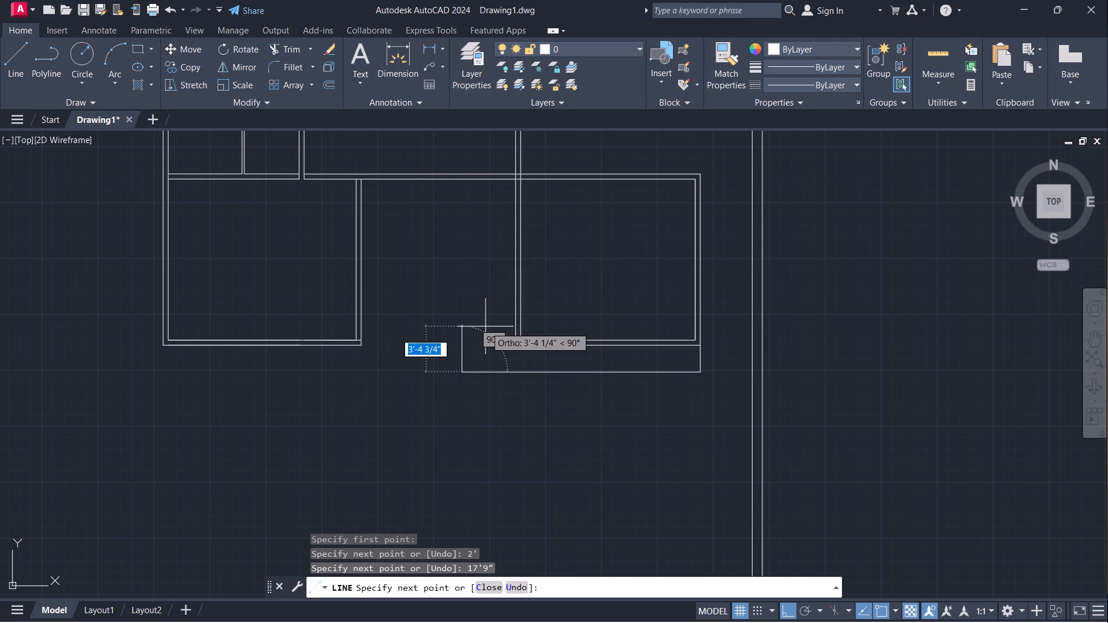
text(2')
key(Return)
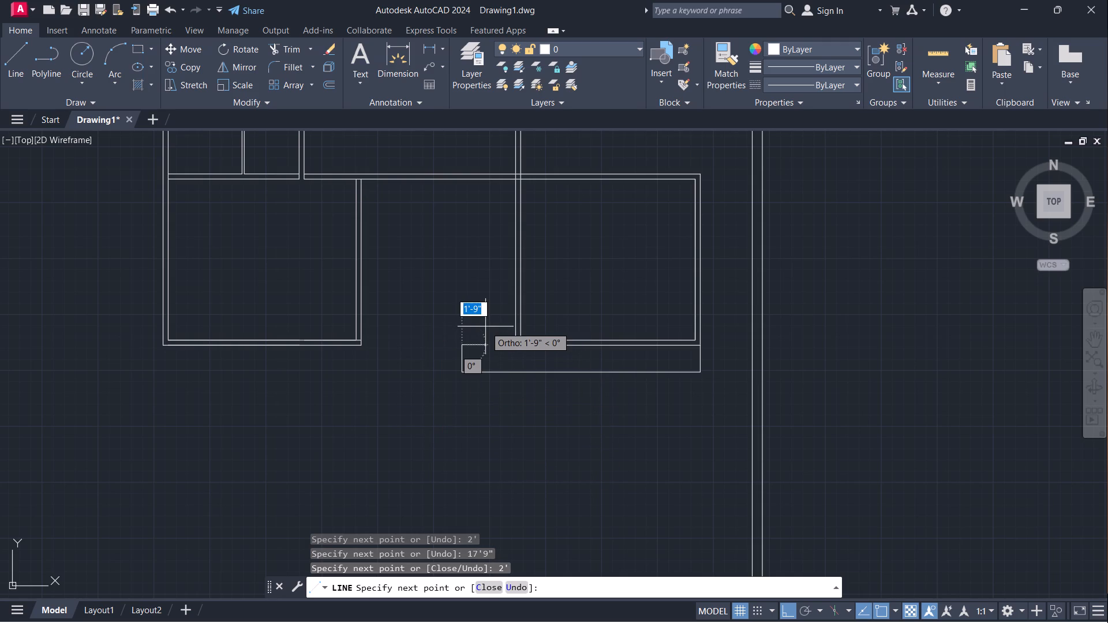
scroll(515, 348, up, 4)
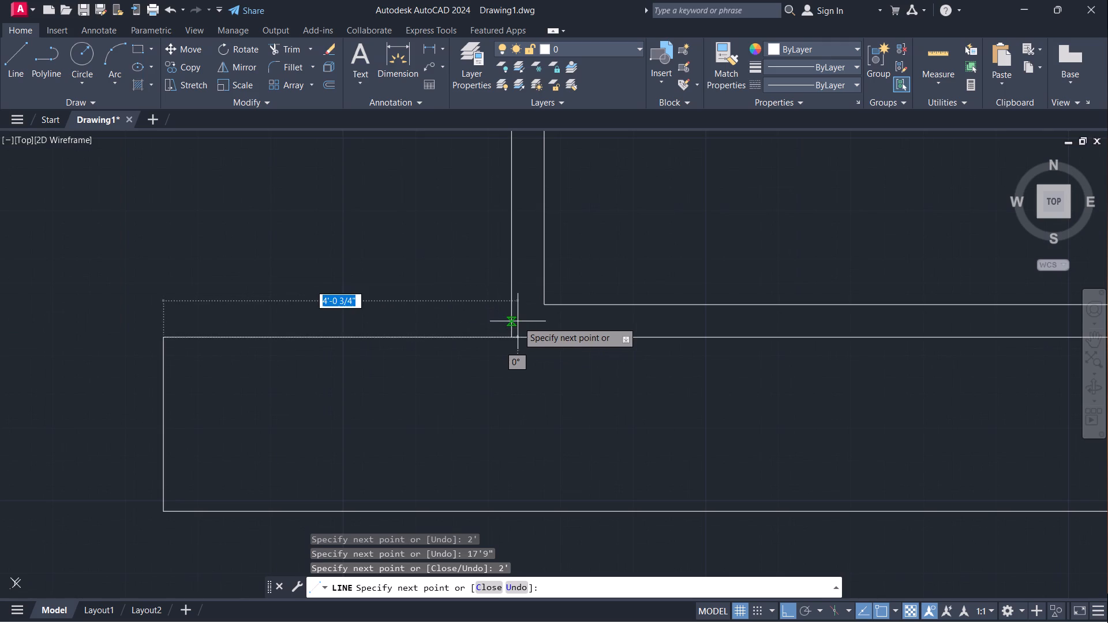
click(512, 336)
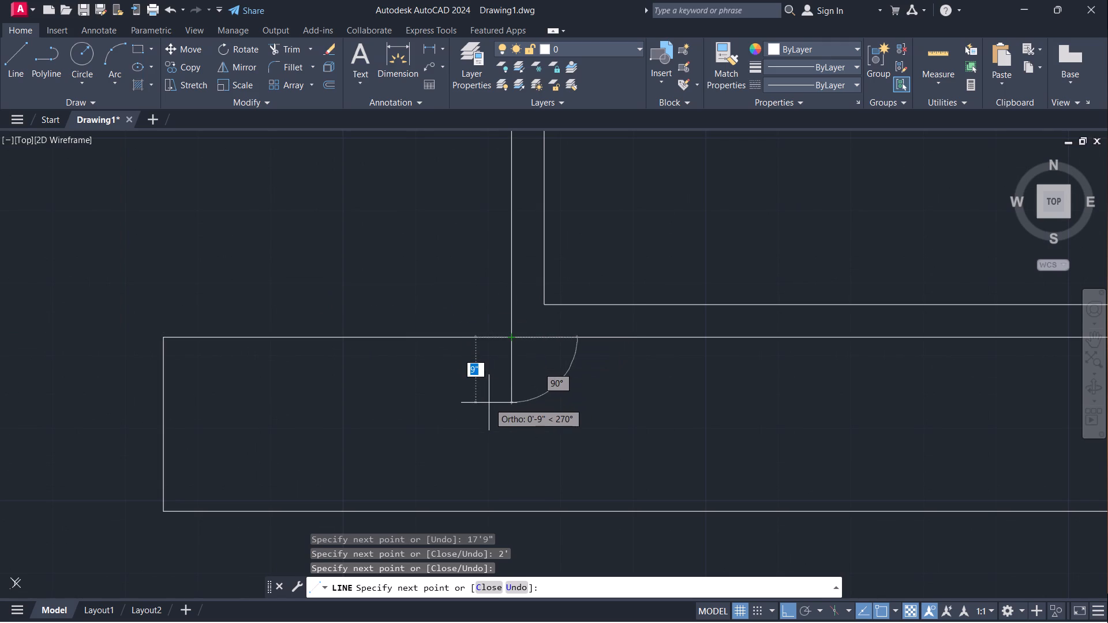
key(space)
Draw a 2' deep, 17'9" long outline below the lower left-hand room from its bottom-left outer corner, ending at its bottom-right outer corner.
scroll(511, 384, down, 4)
middle_drag(481, 407, 661, 403)
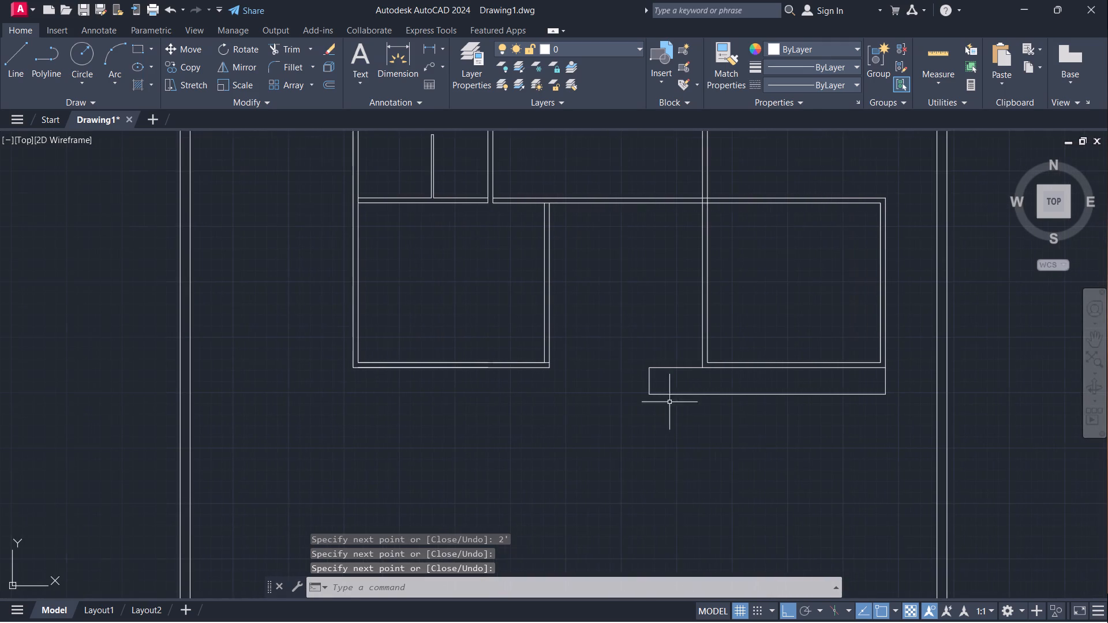
scroll(354, 391, up, 2)
key(l)
key(Return)
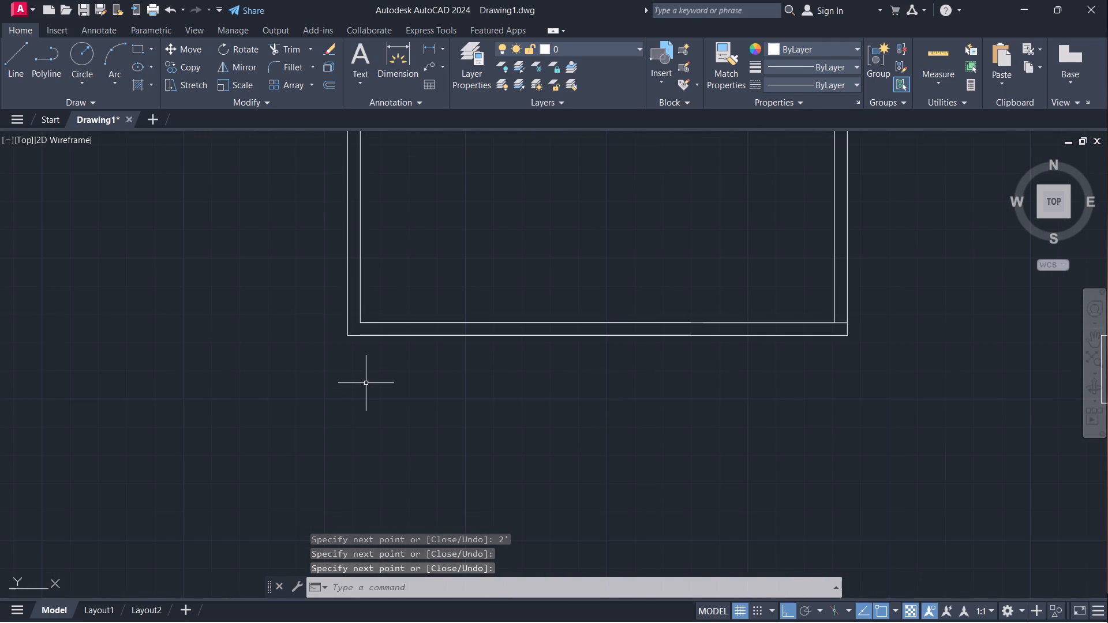
click(349, 336)
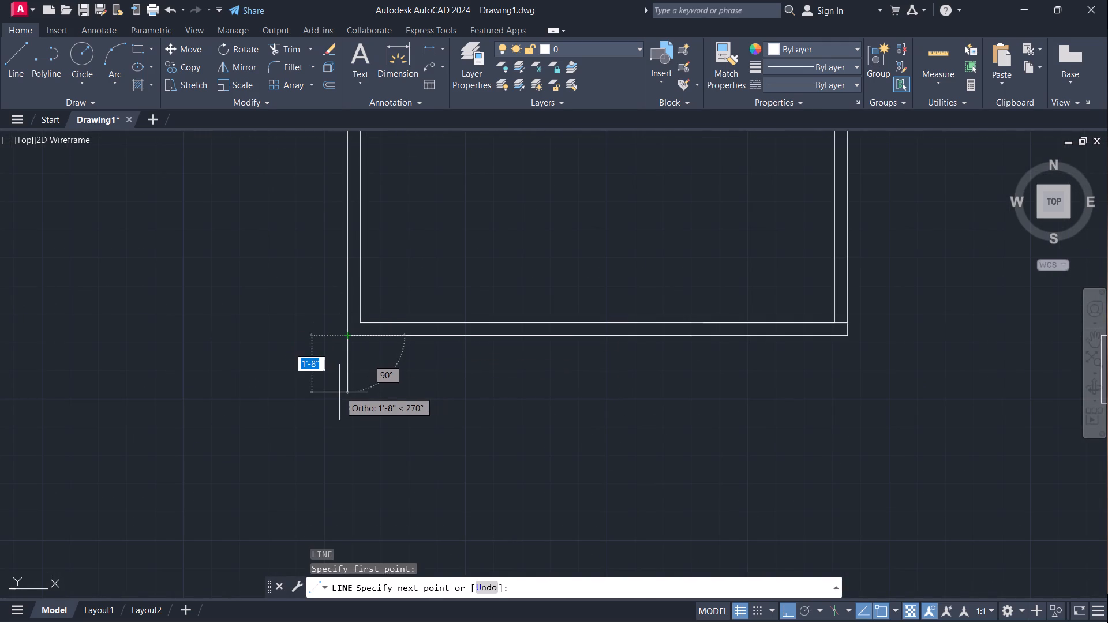
text(2')
key(Return)
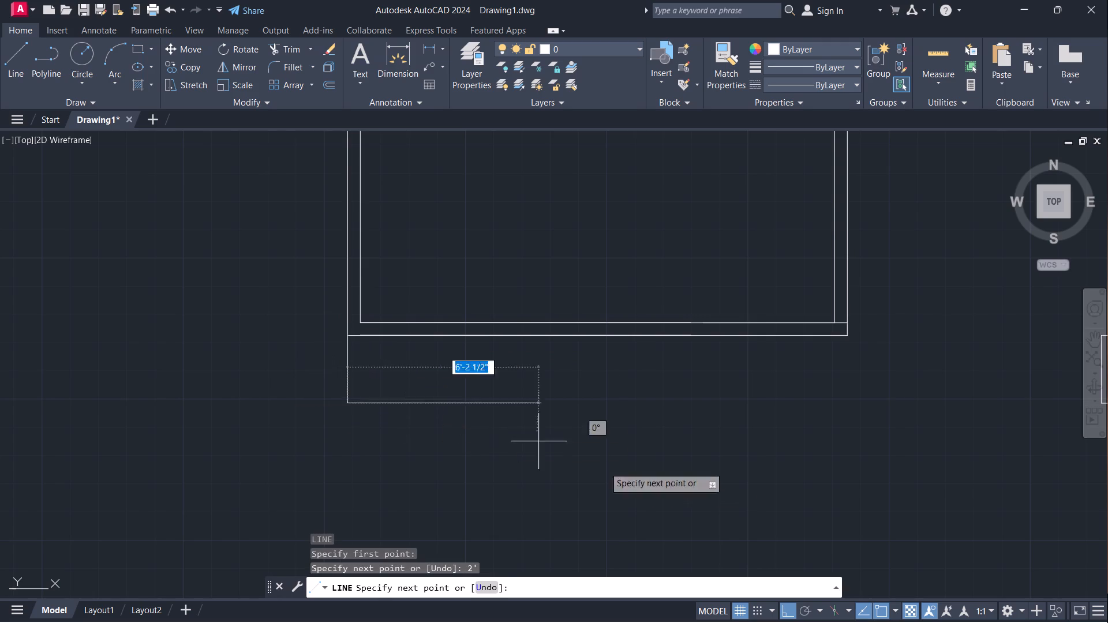
text(17')
text(9")
key(Return)
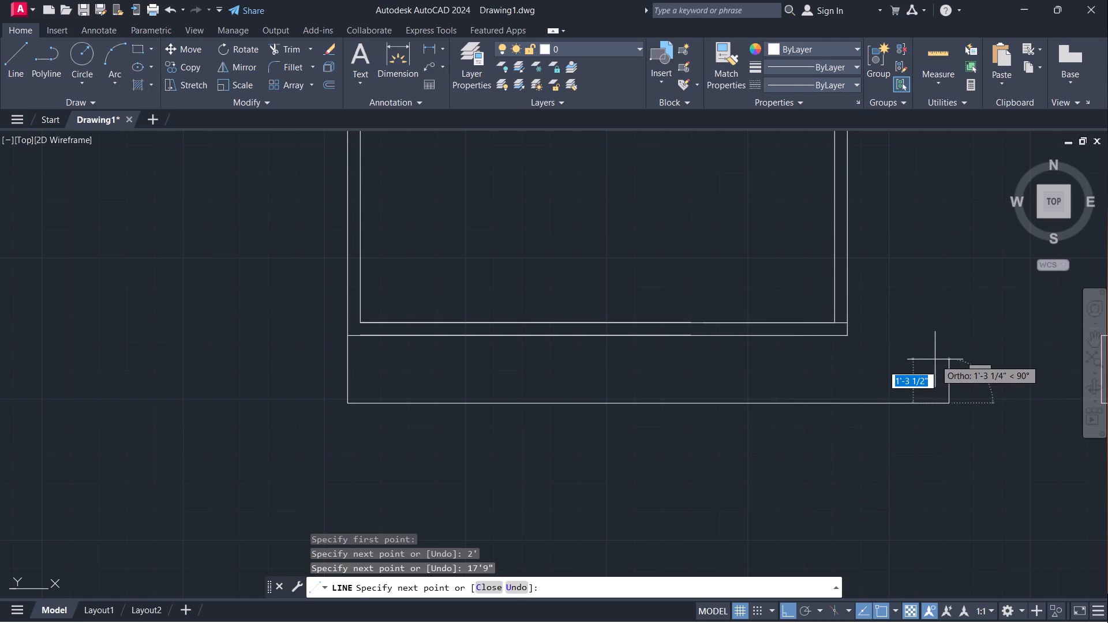
text(2')
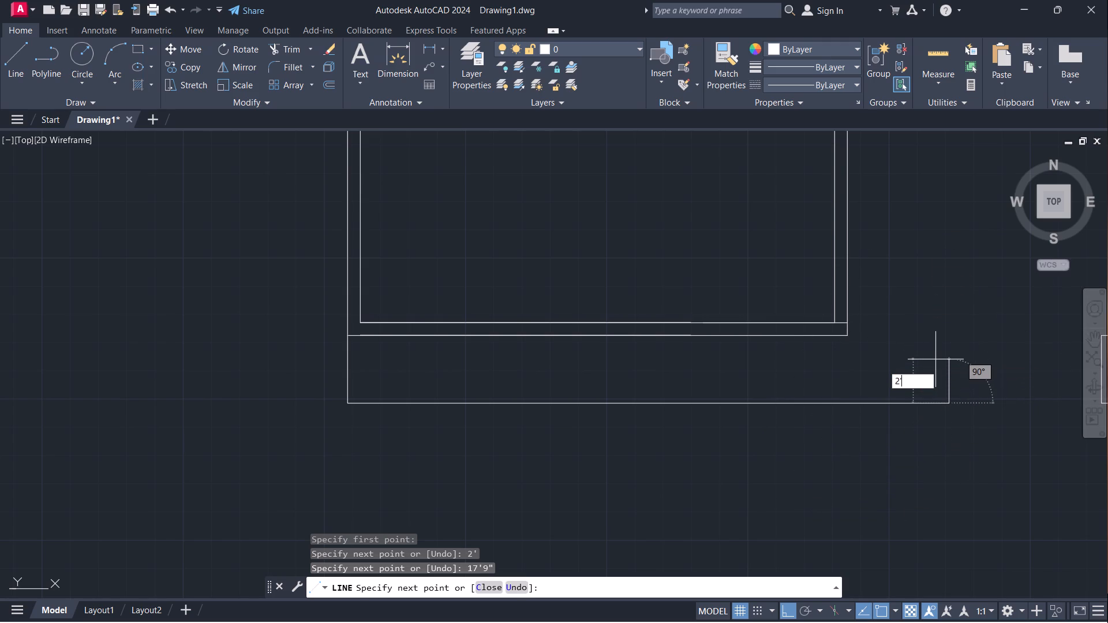
key(Return)
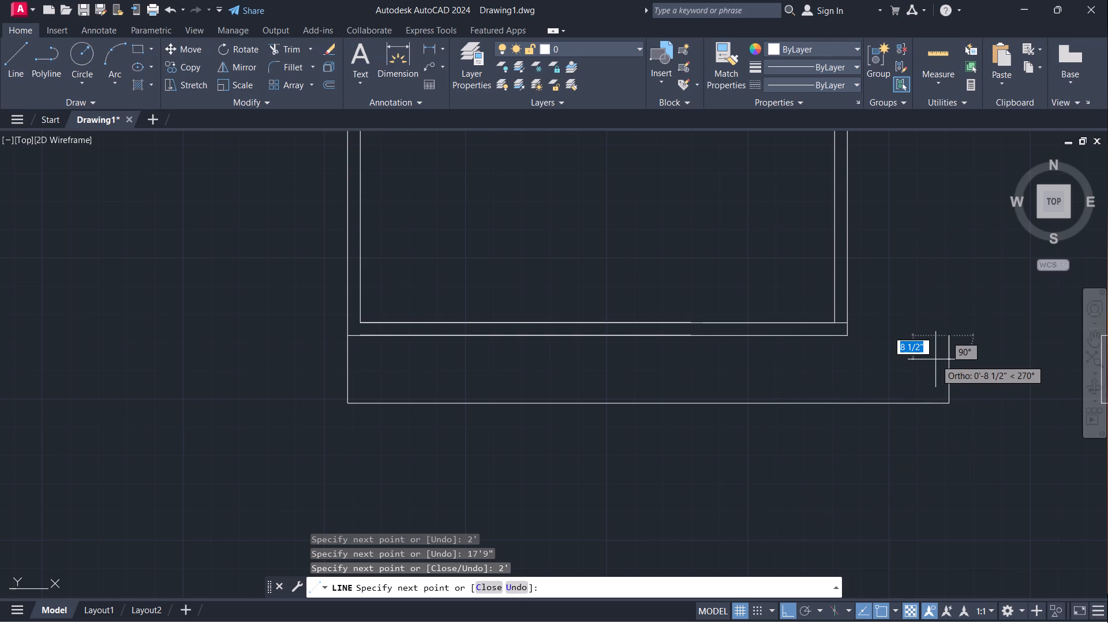
click(846, 339)
key(space)
Draw a line 1' up from the left-hand outline's bottom-left corner and straight across to its right edge, splitting it lengthwise.
scroll(834, 419, down, 3)
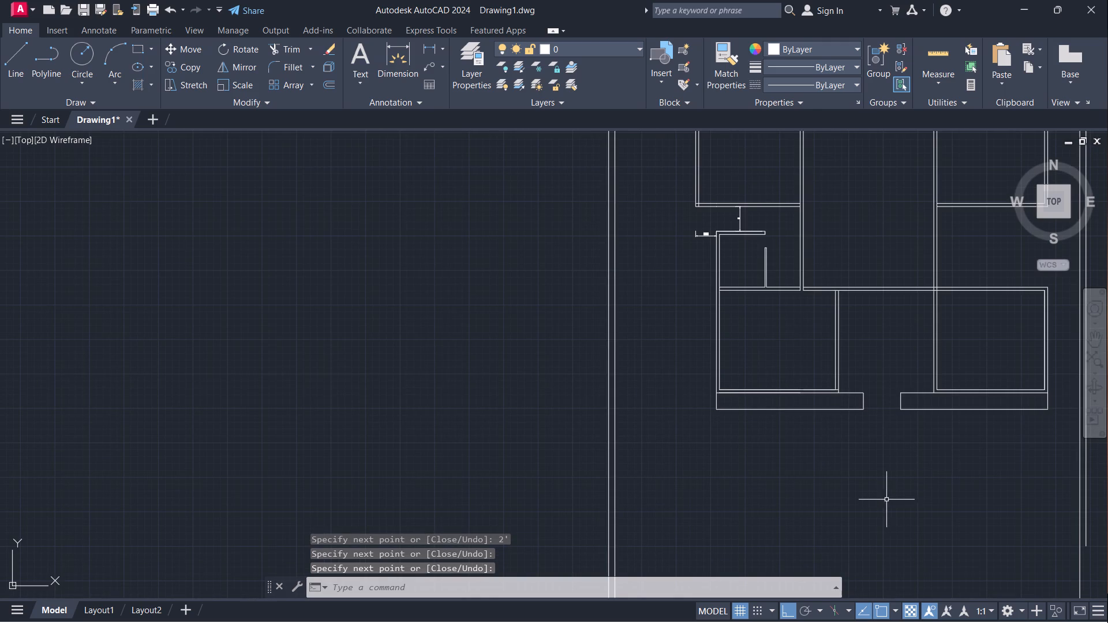
scroll(707, 404, up, 2)
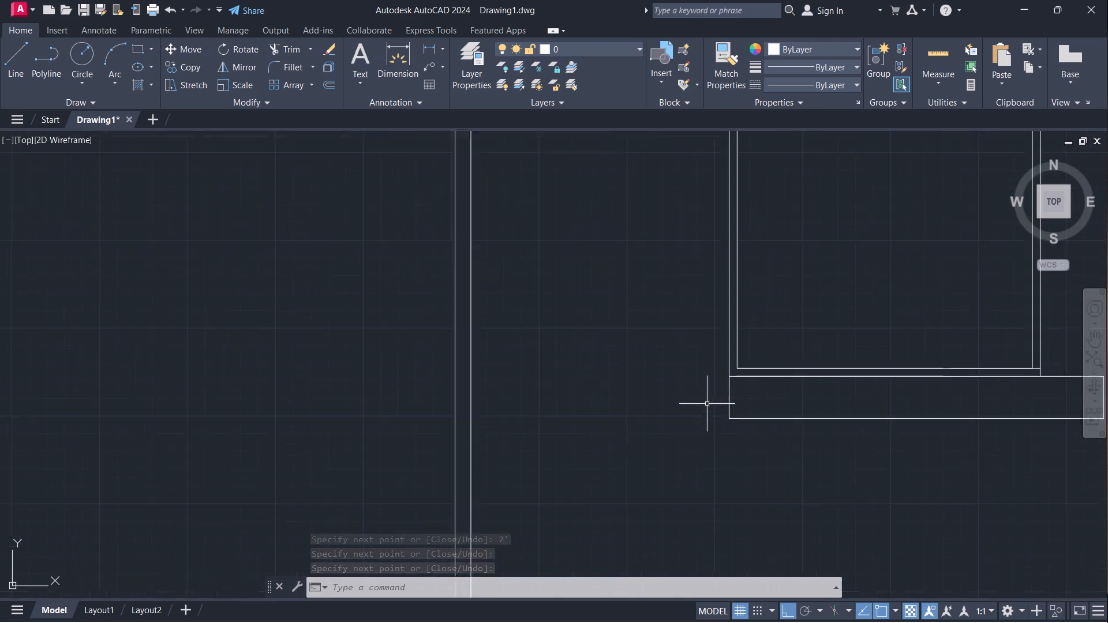
scroll(707, 404, up, 1)
key(l)
key(Return)
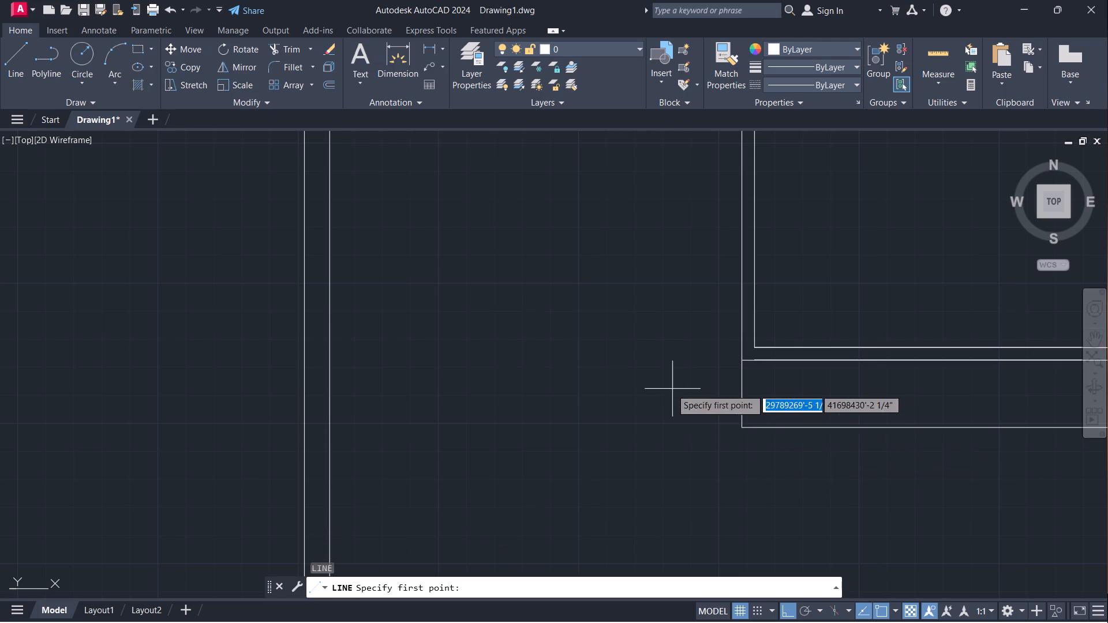
click(747, 429)
text(1')
key(Return)
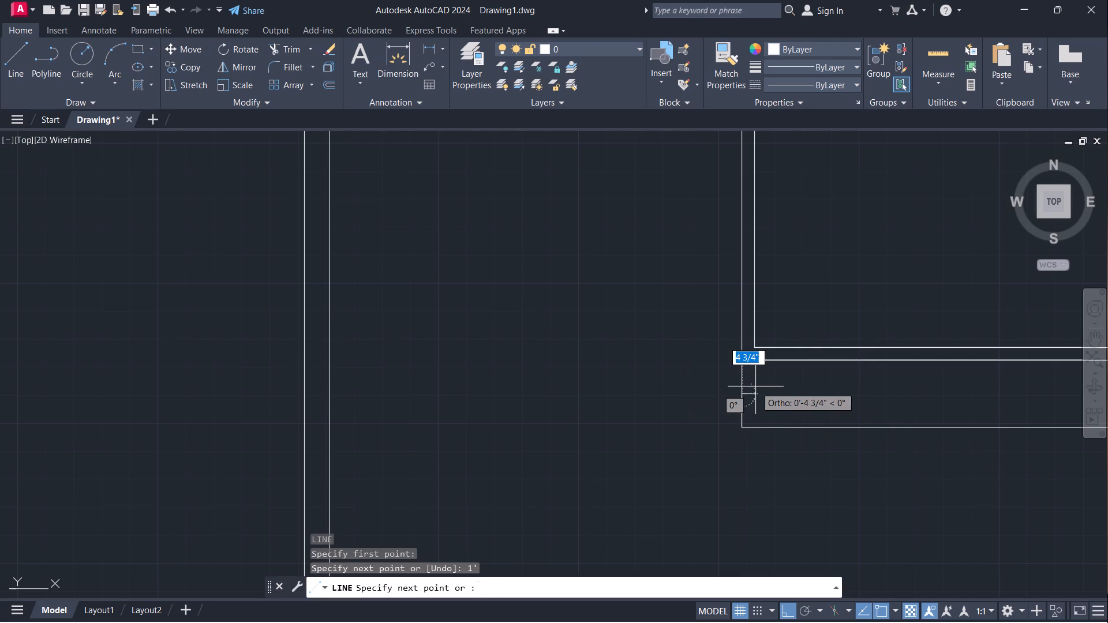
scroll(946, 436, down, 4)
middle_drag(999, 448, 914, 448)
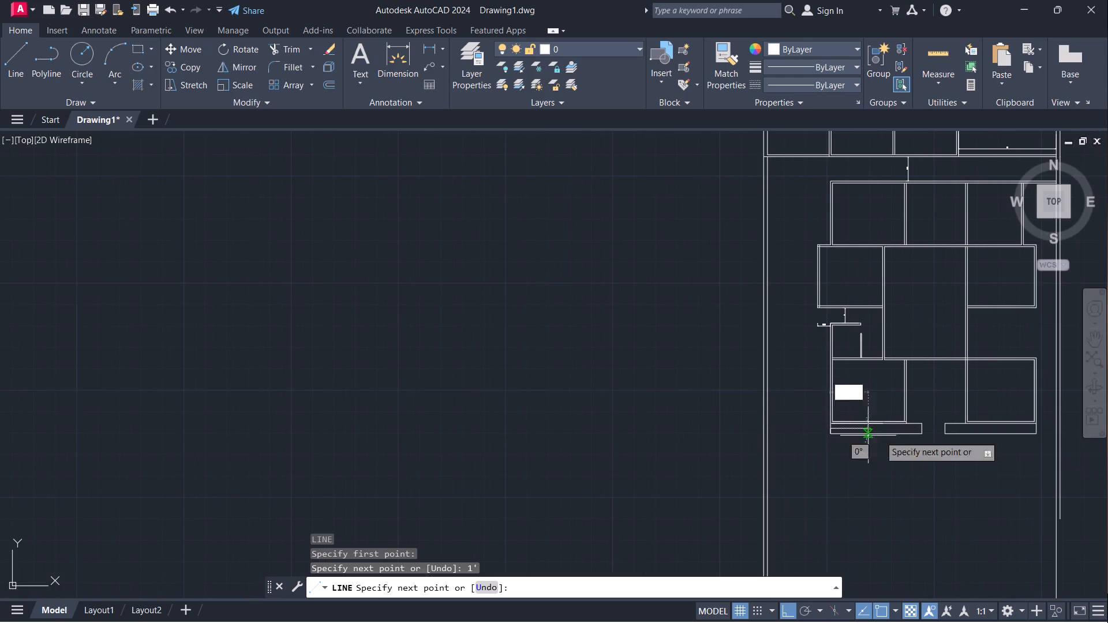
scroll(930, 432, up, 8)
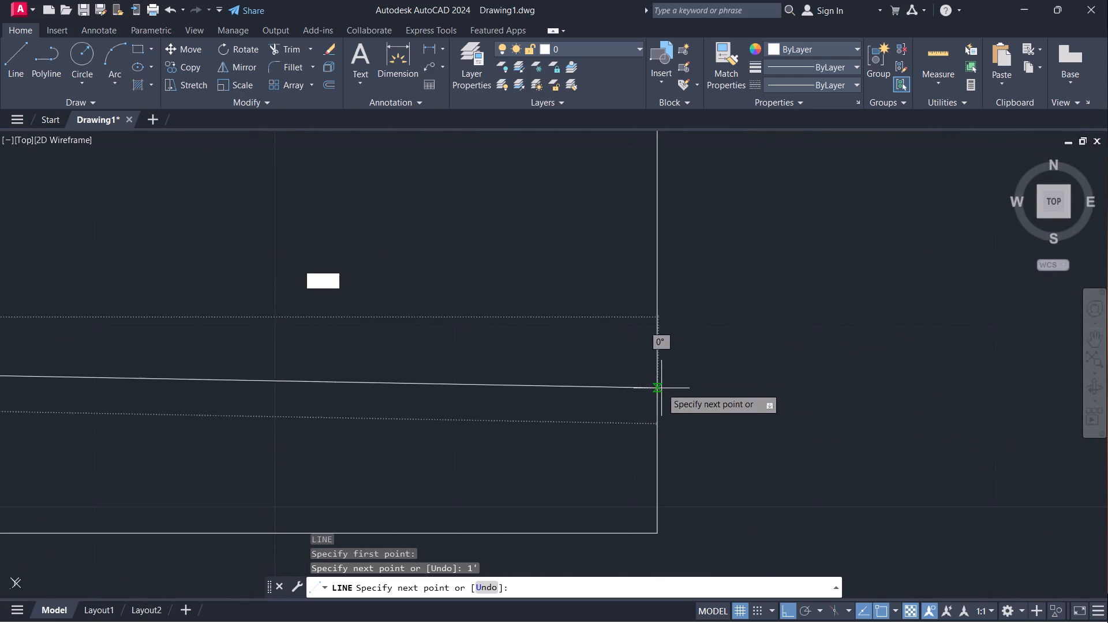
scroll(666, 362, down, 4)
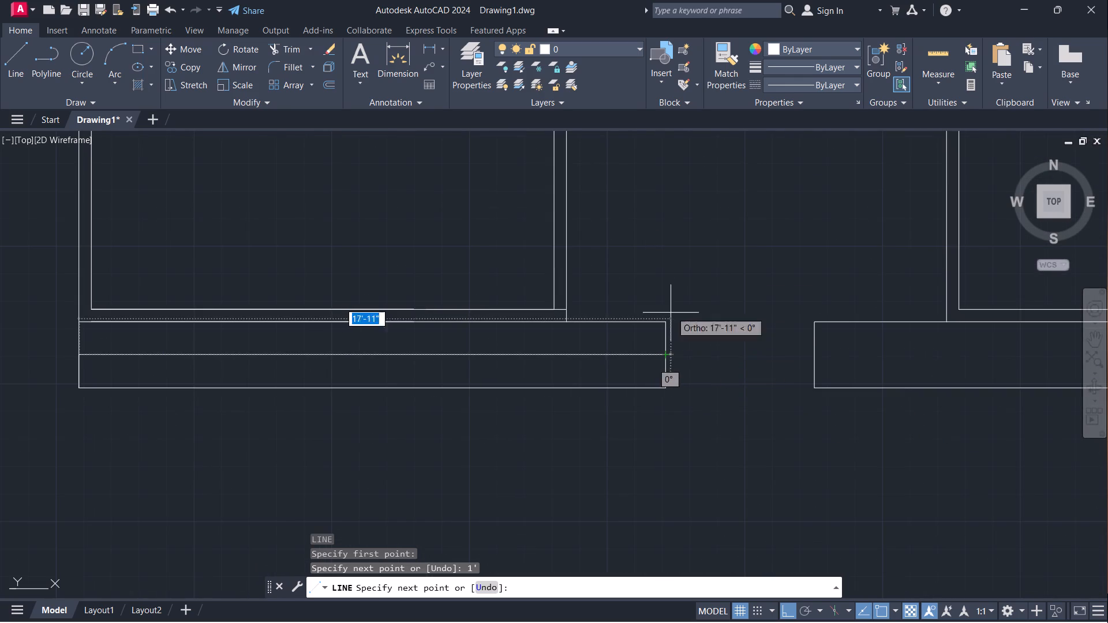
click(665, 355)
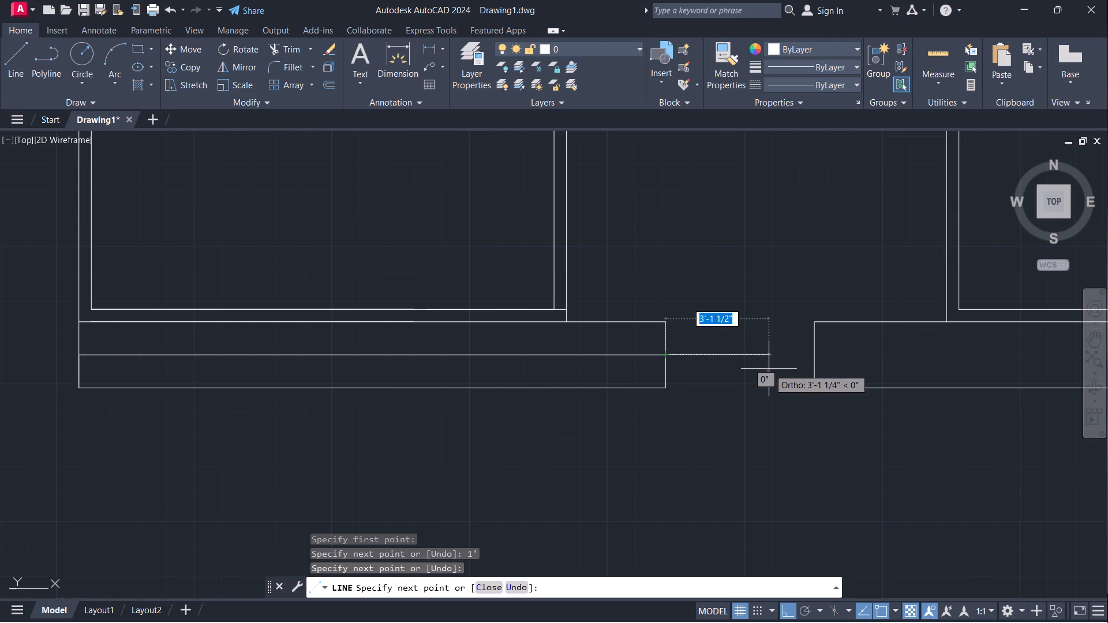
key(space)
Draw a line 1' up from the right-hand outline's bottom-left corner and straight across to its right edge, splitting it lengthwise.
scroll(885, 365, down, 1)
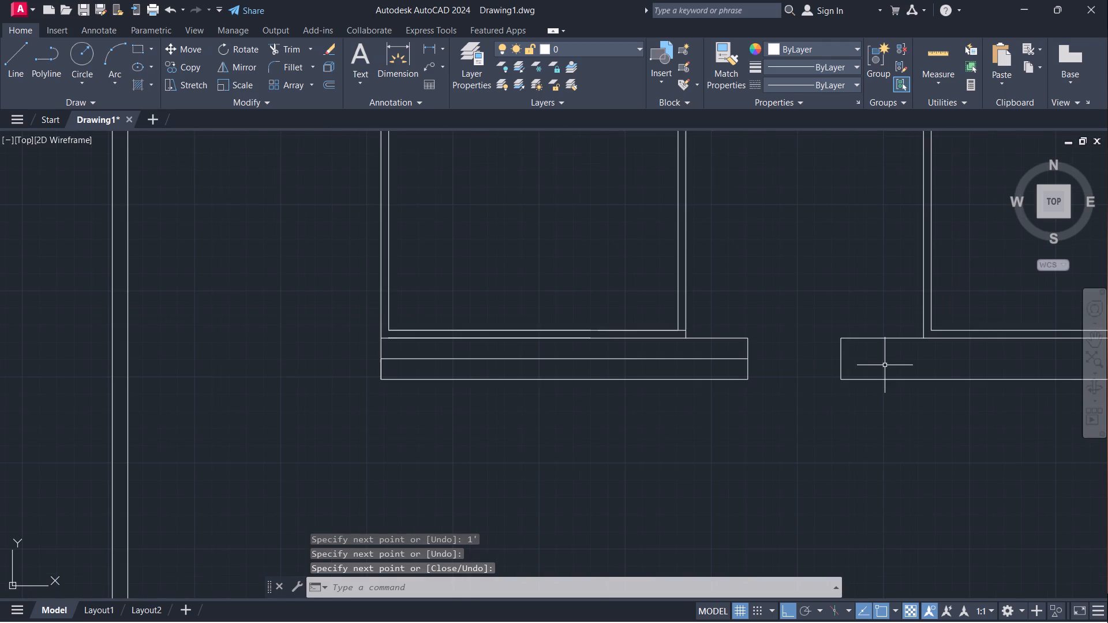
key(l)
key(Return)
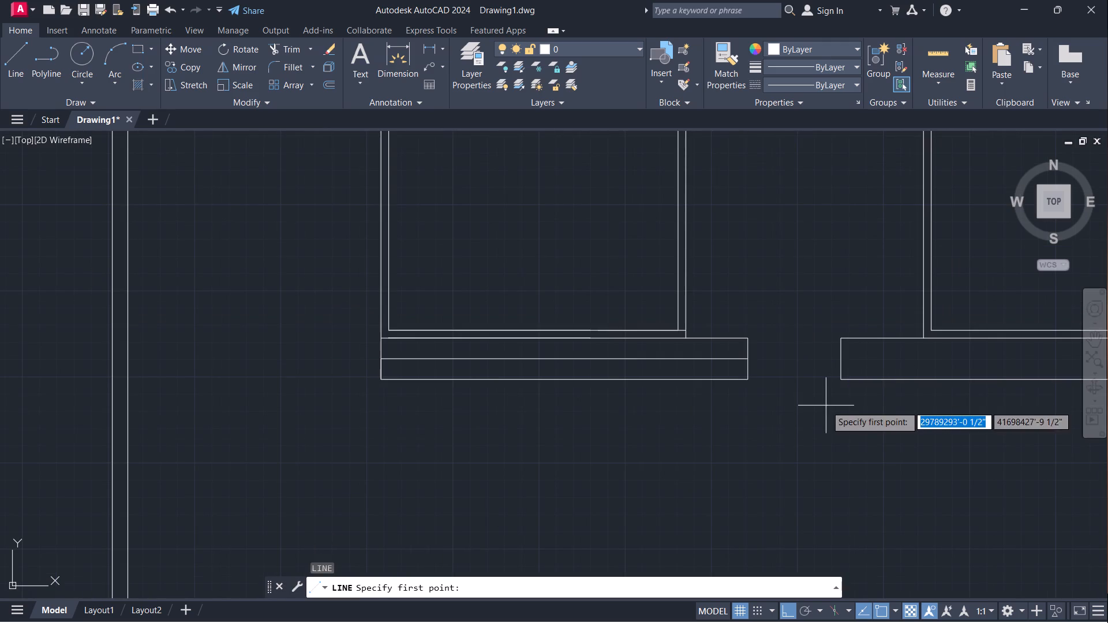
click(839, 382)
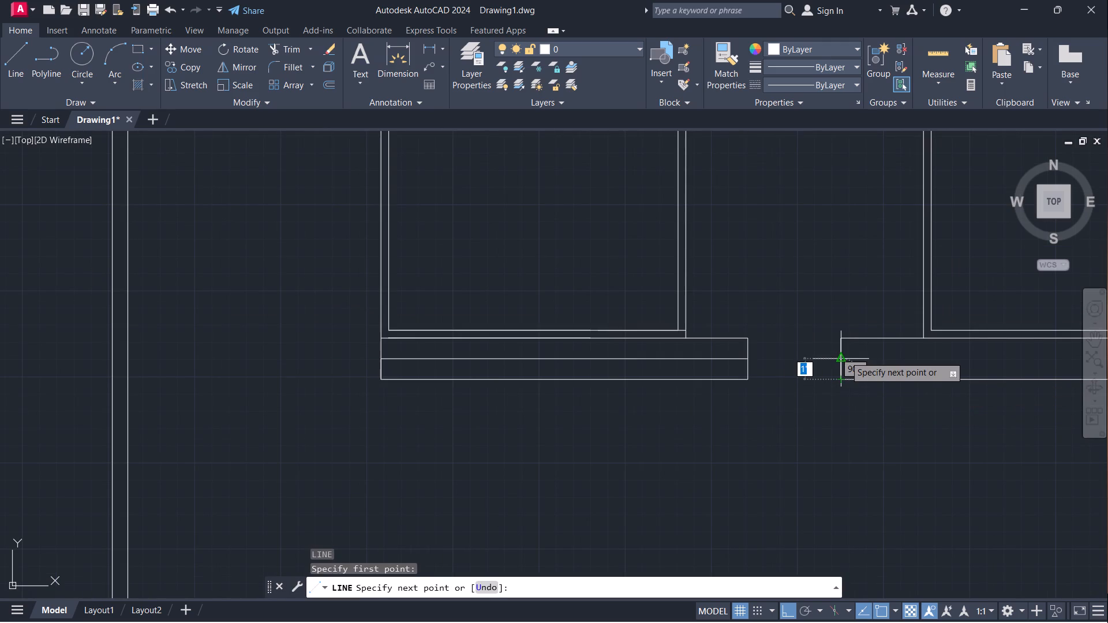
text(1')
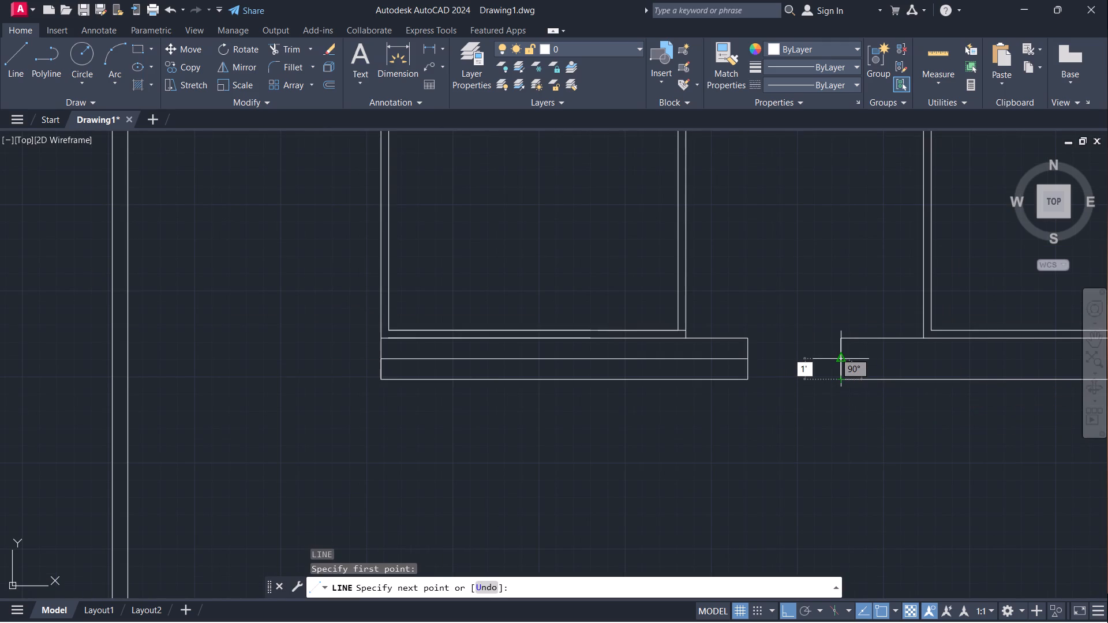
key(Return)
scroll(965, 381, down, 3)
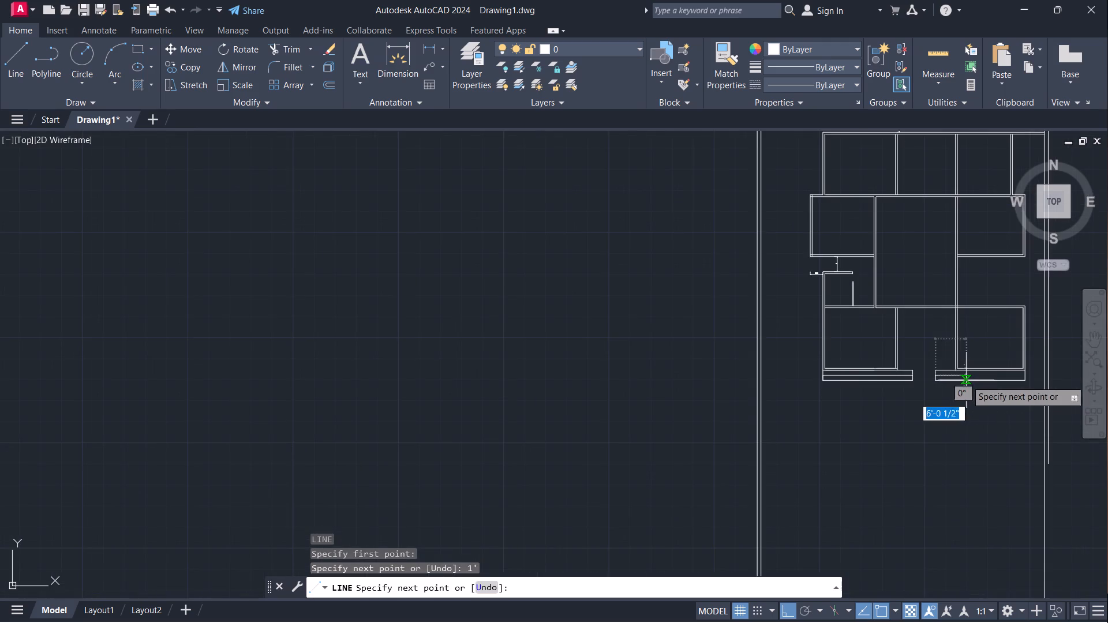
middle_drag(858, 378, 681, 356)
scroll(800, 335, up, 4)
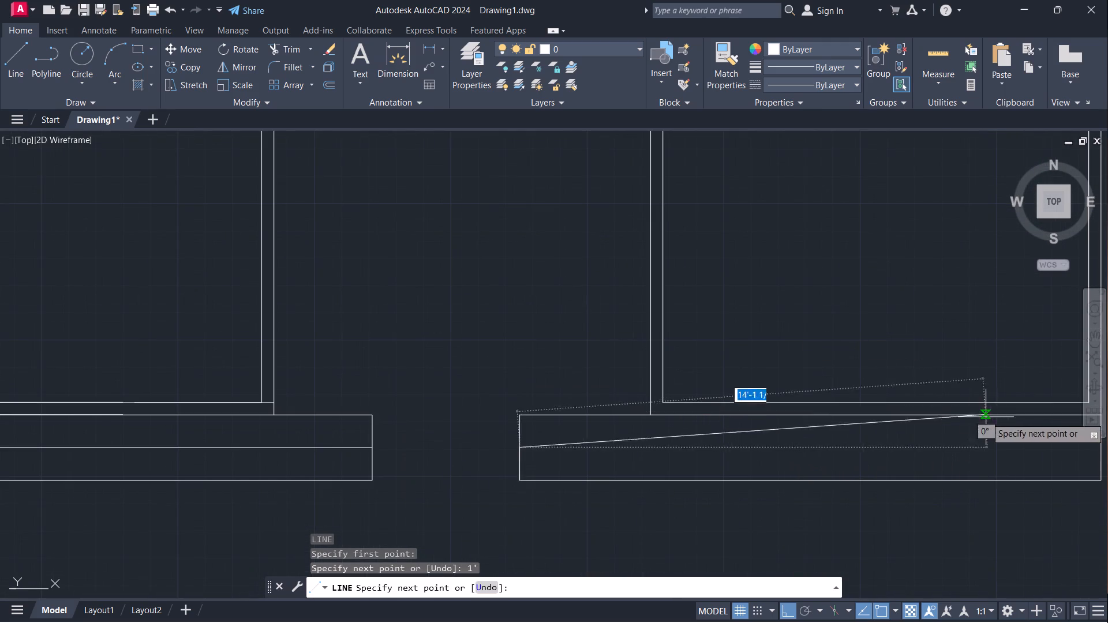
middle_drag(993, 421, 768, 395)
click(879, 422)
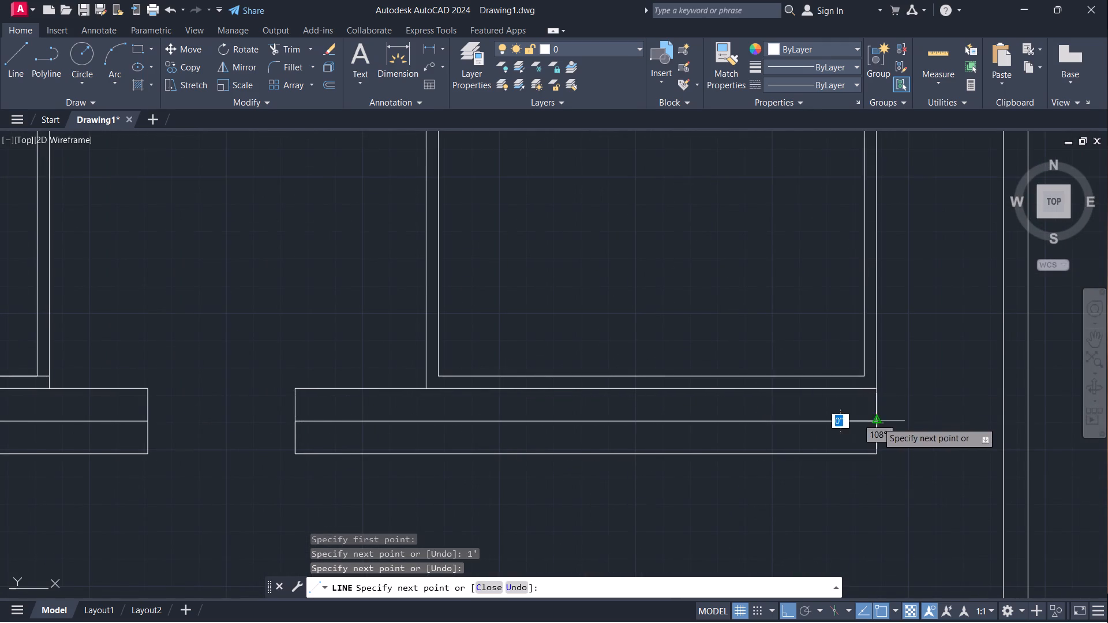
scroll(711, 398, down, 4)
key(space)
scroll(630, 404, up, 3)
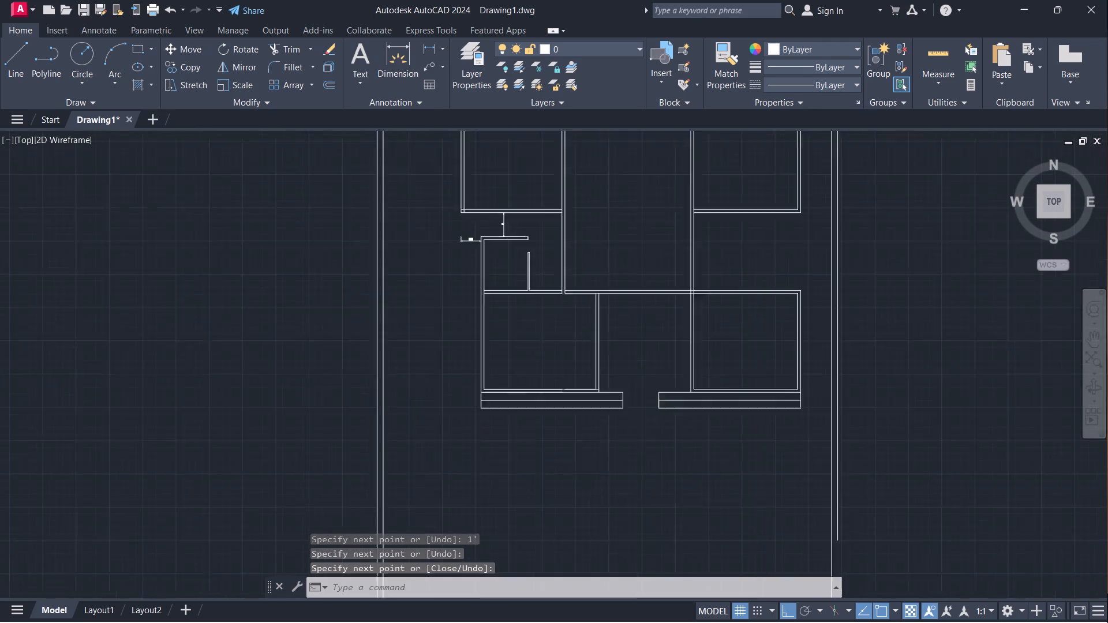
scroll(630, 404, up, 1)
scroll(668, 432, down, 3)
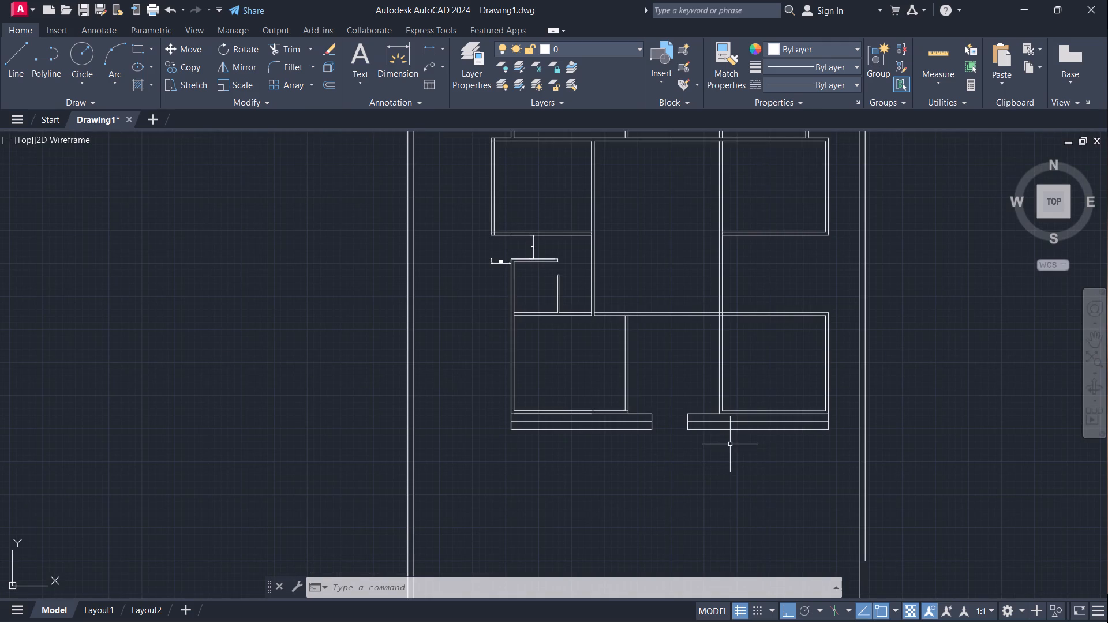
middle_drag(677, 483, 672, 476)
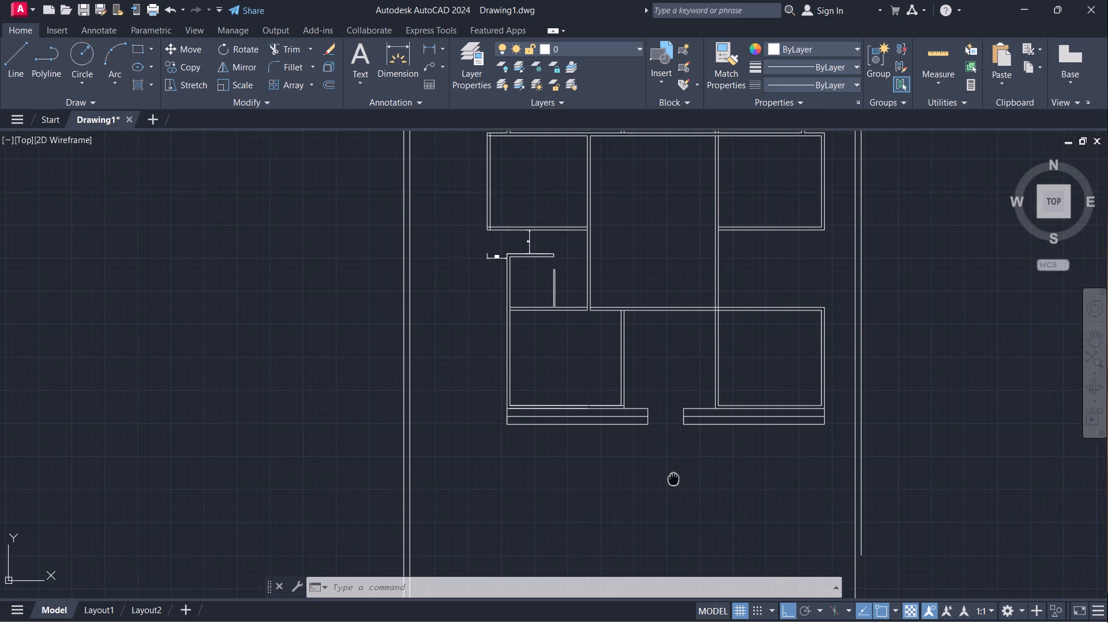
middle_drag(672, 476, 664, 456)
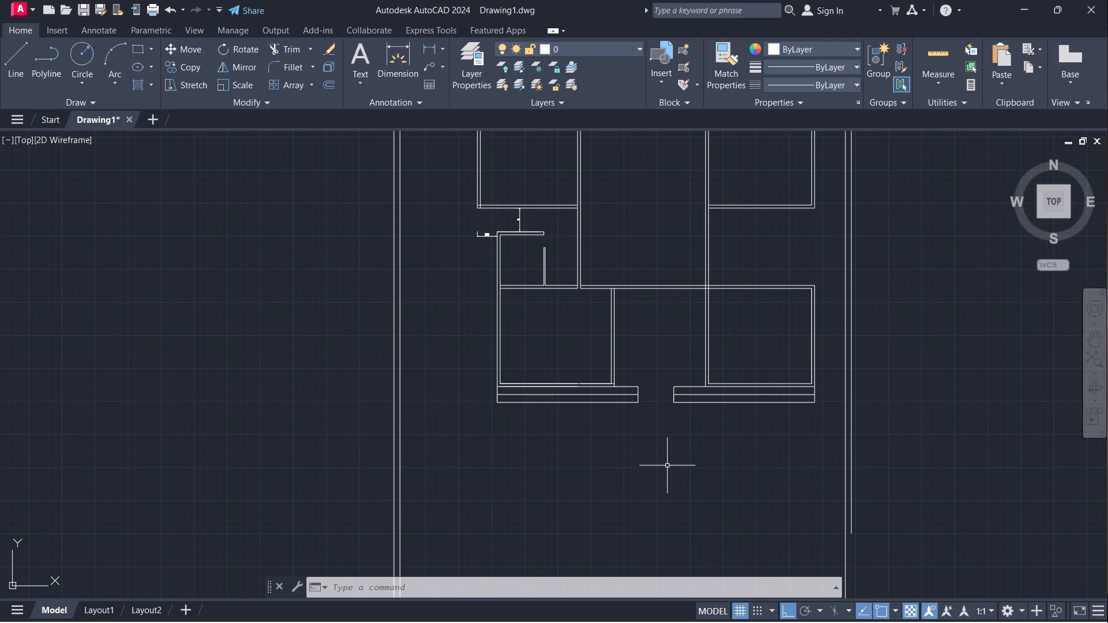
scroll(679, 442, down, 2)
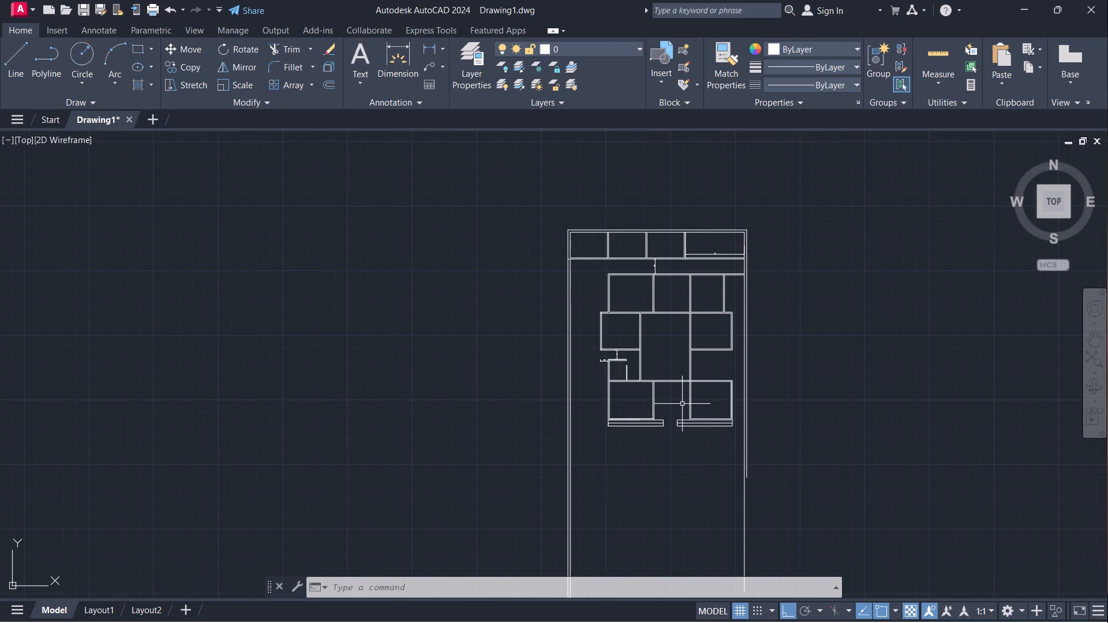
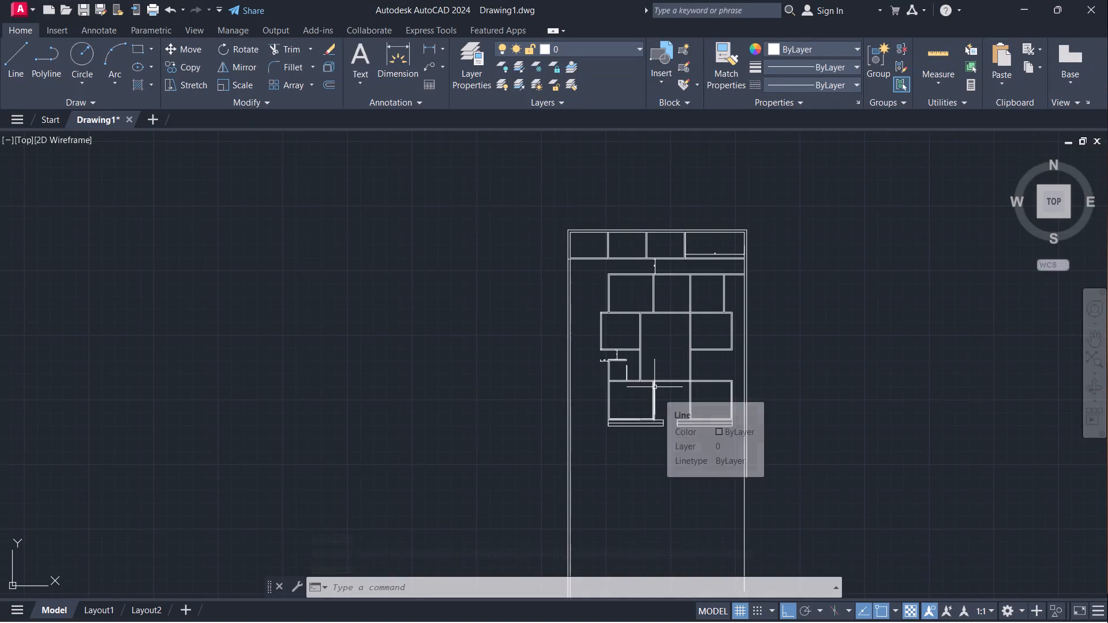
Start a line at the bottom-right corner of the split outline below the lower left-hand room.
scroll(739, 431, up, 3)
middle_drag(451, 478, 529, 458)
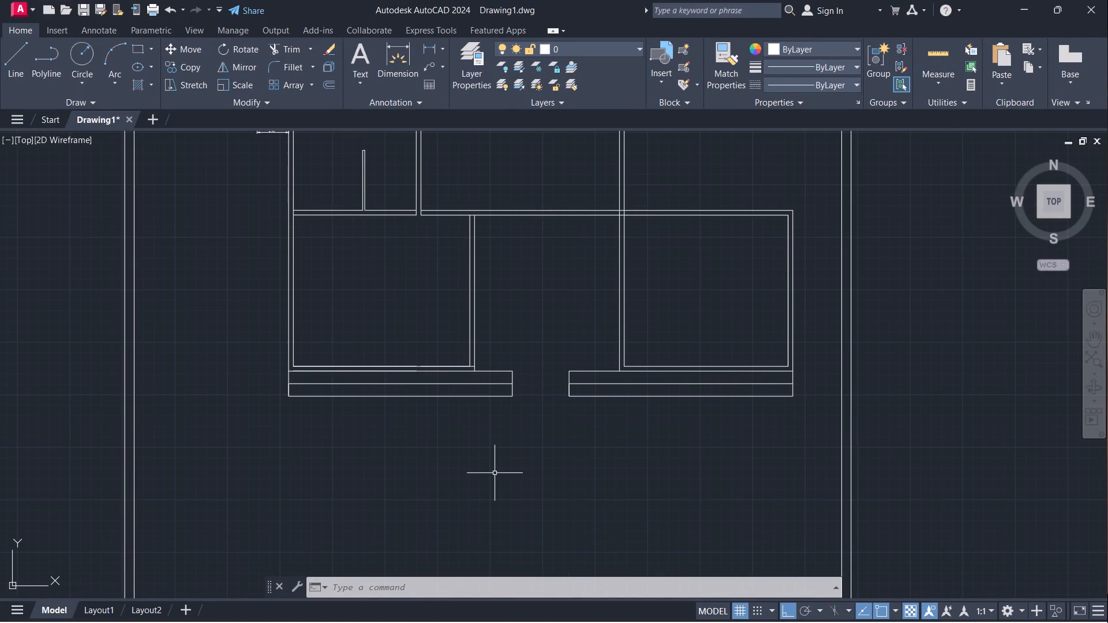
key(l)
key(Return)
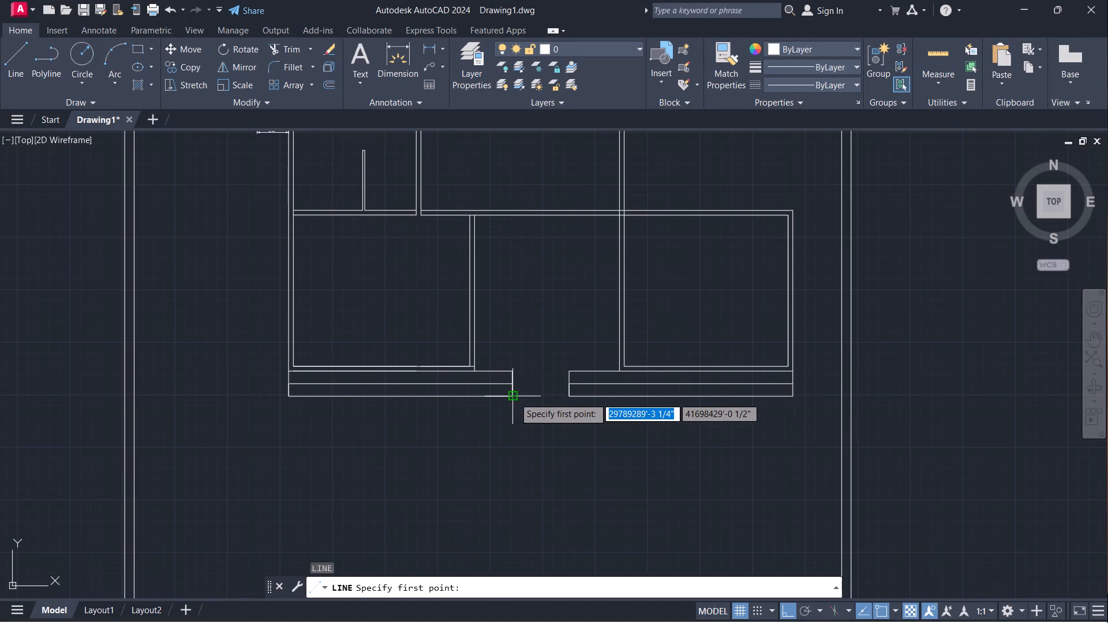
click(514, 397)
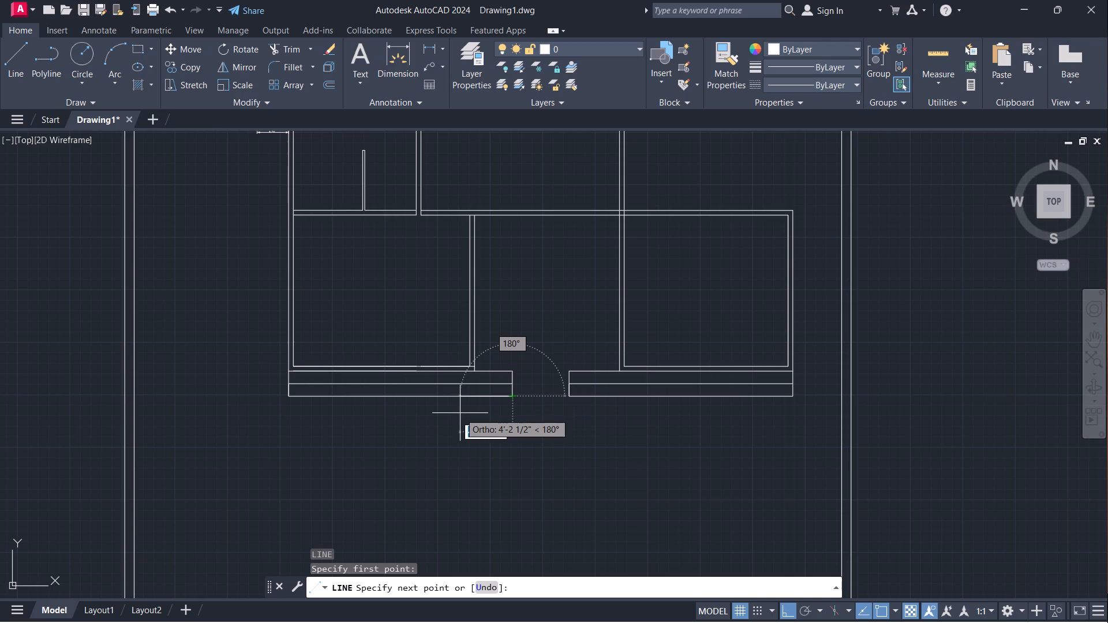
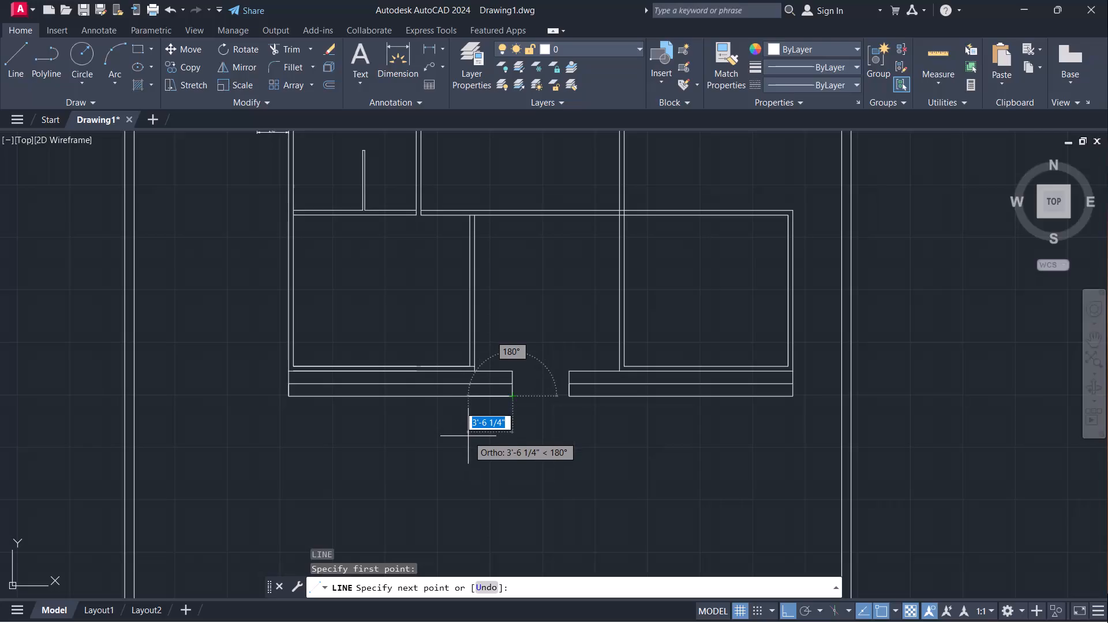
Draw a 1' wide, 4' deep strip below the lower left-hand outline, running the line 3' left, 4' down, 1' left and back up to the outline.
text(3')
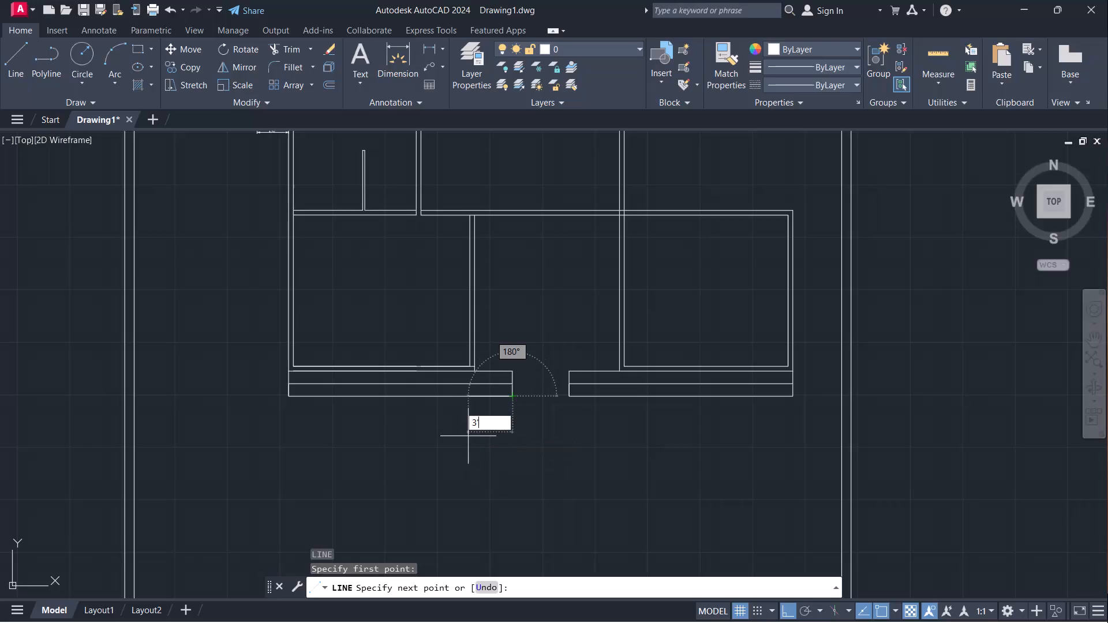
key(Return)
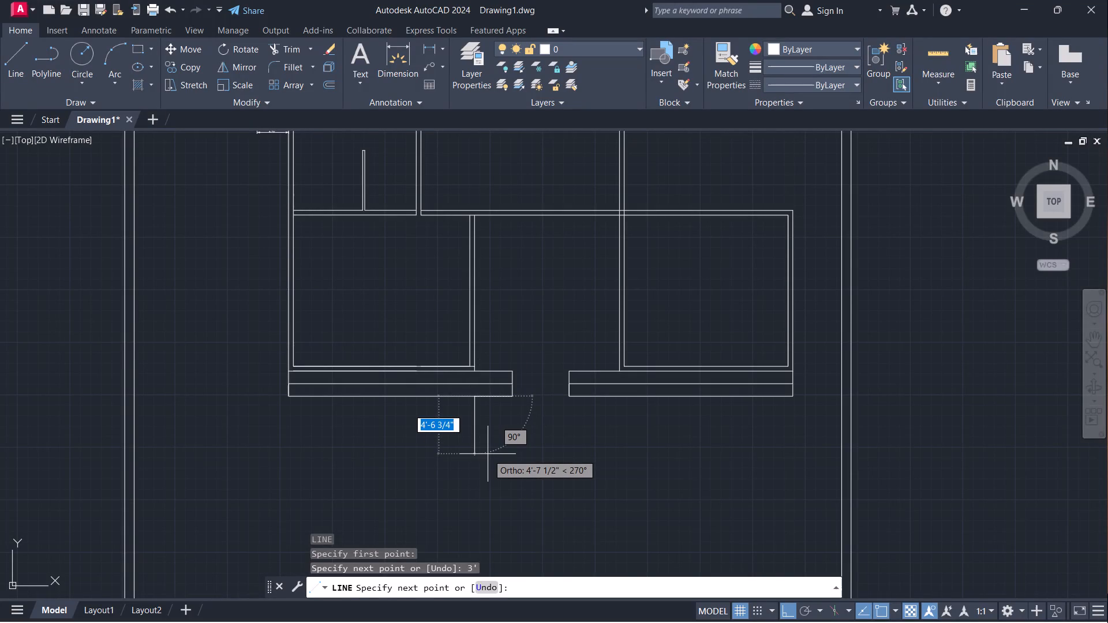
text(4')
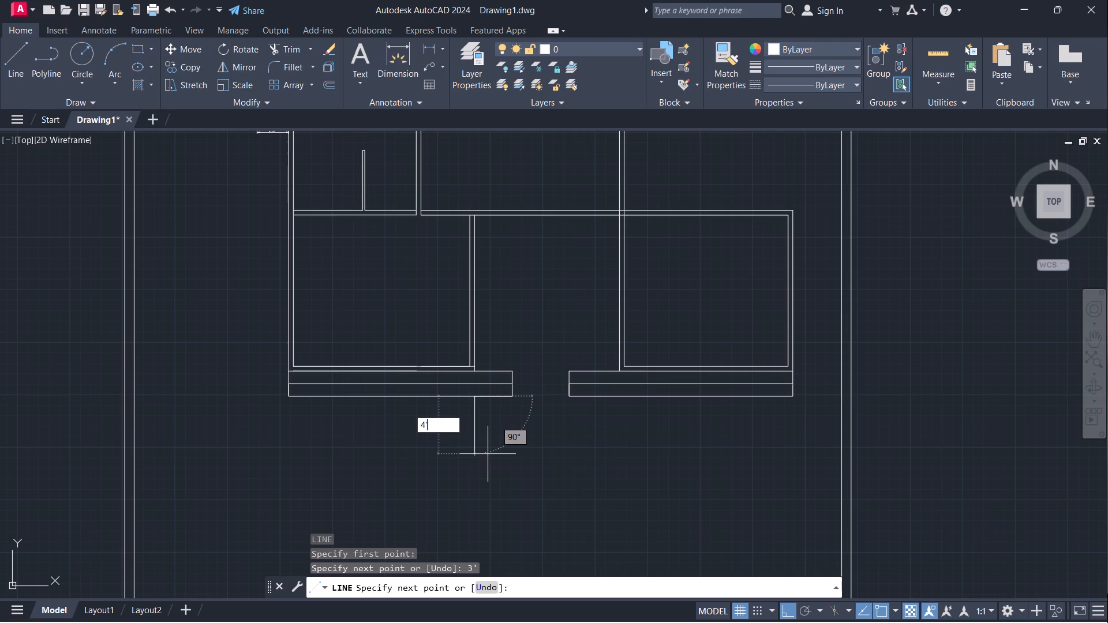
key(Return)
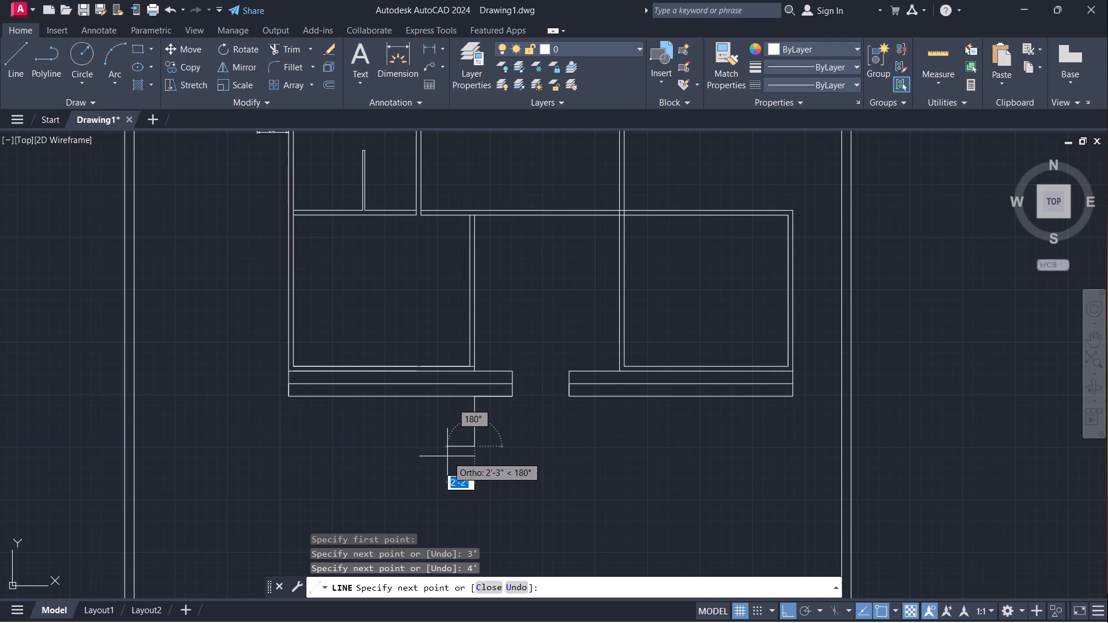
text(1')
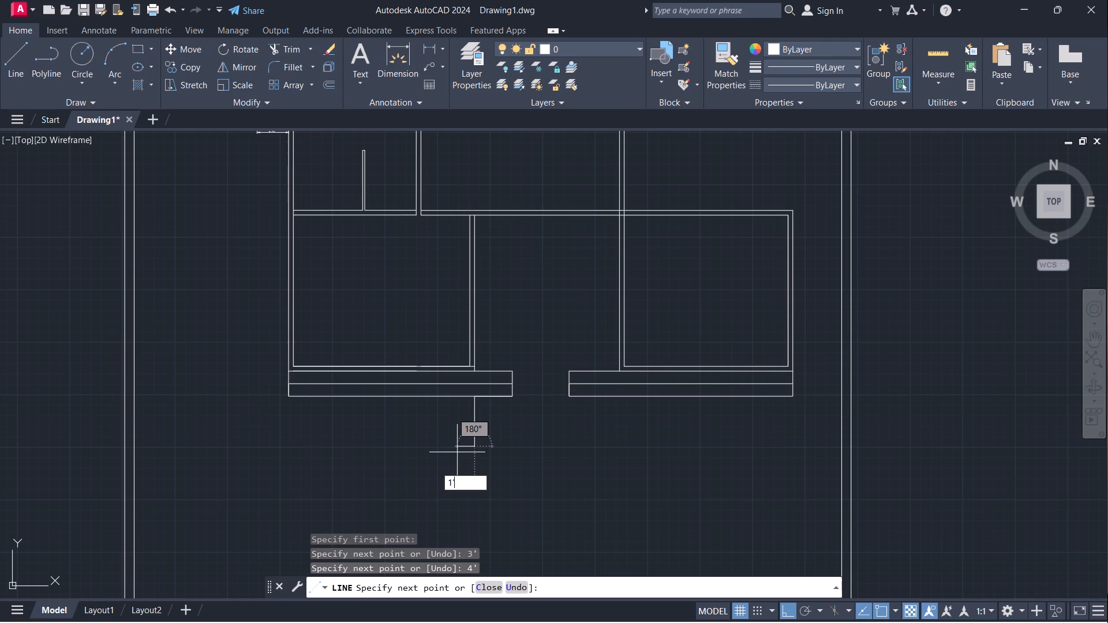
key(Return)
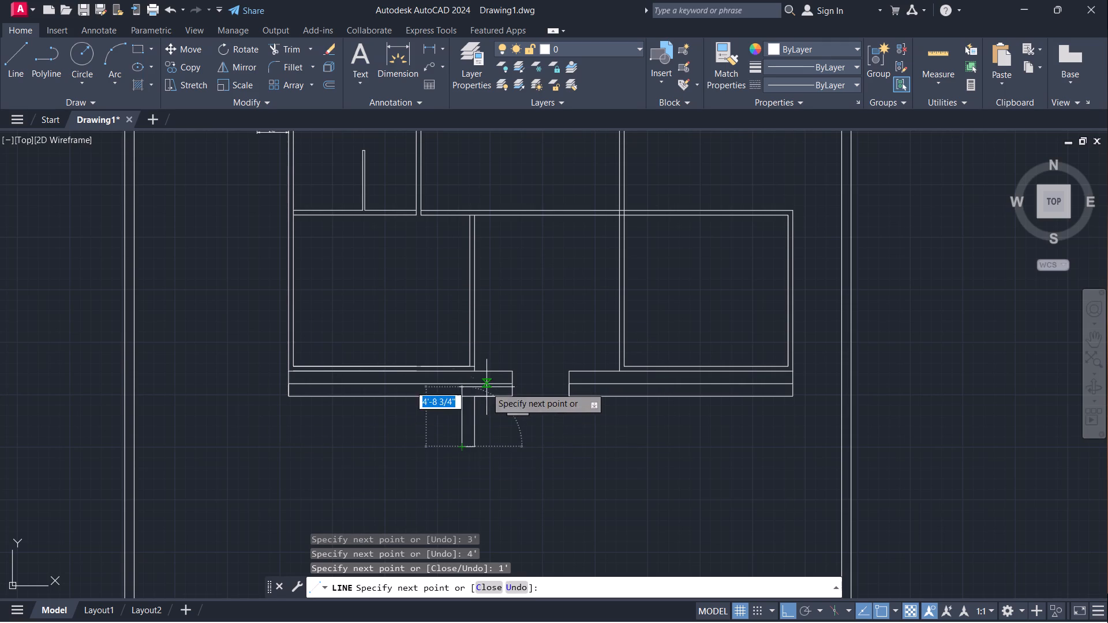
scroll(465, 395, up, 3)
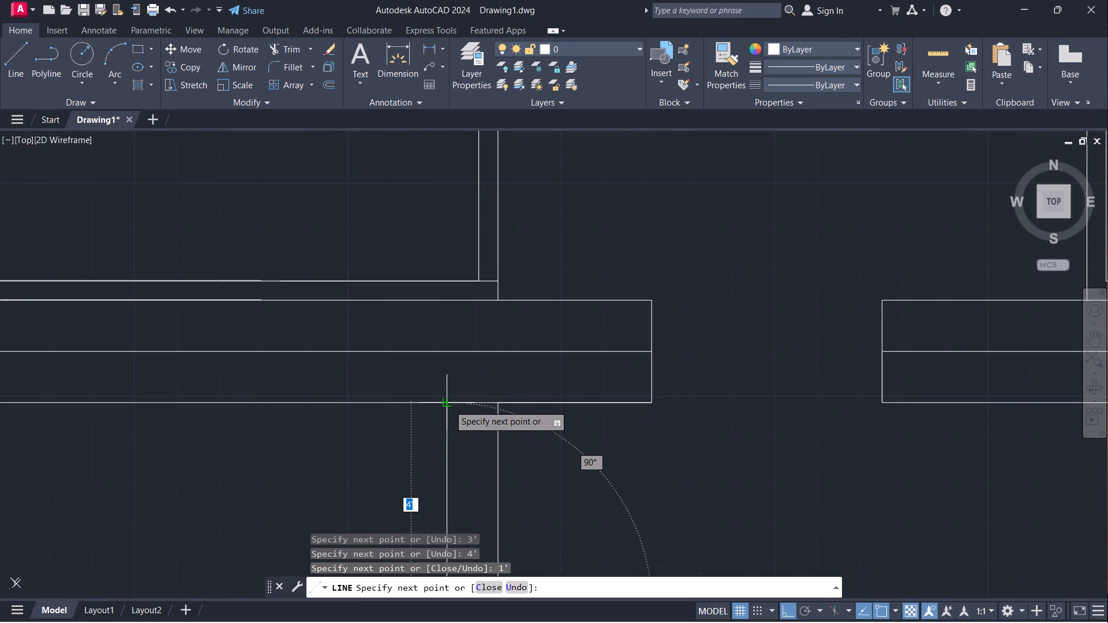
click(450, 401)
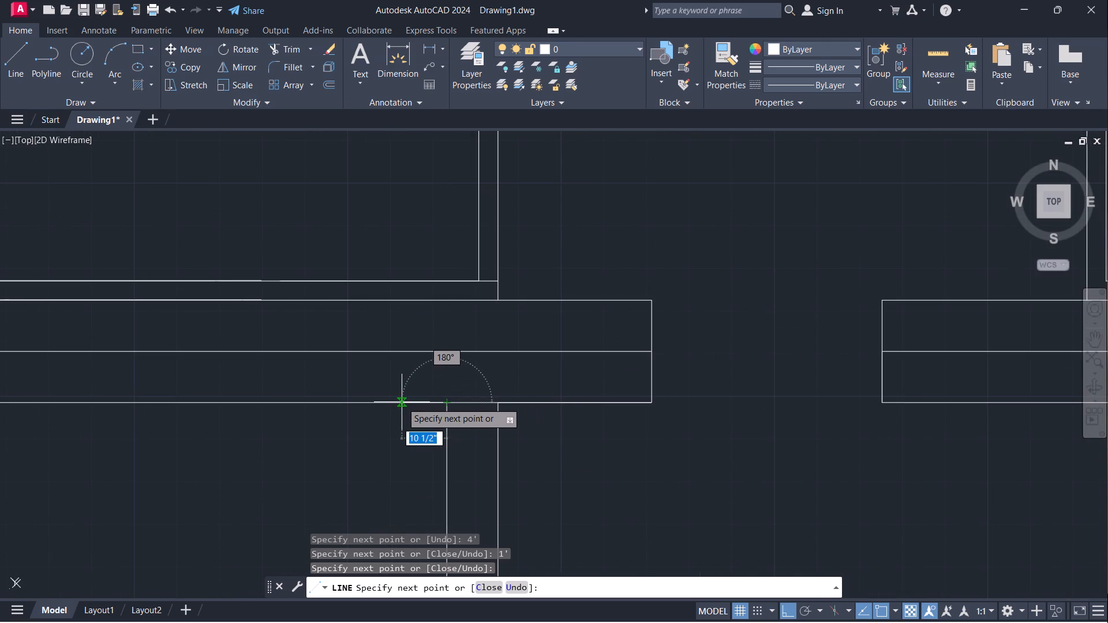
Continue the line 1' left along the outline's lower edge from the first strip's top-left corner.
text(1')
key(Return)
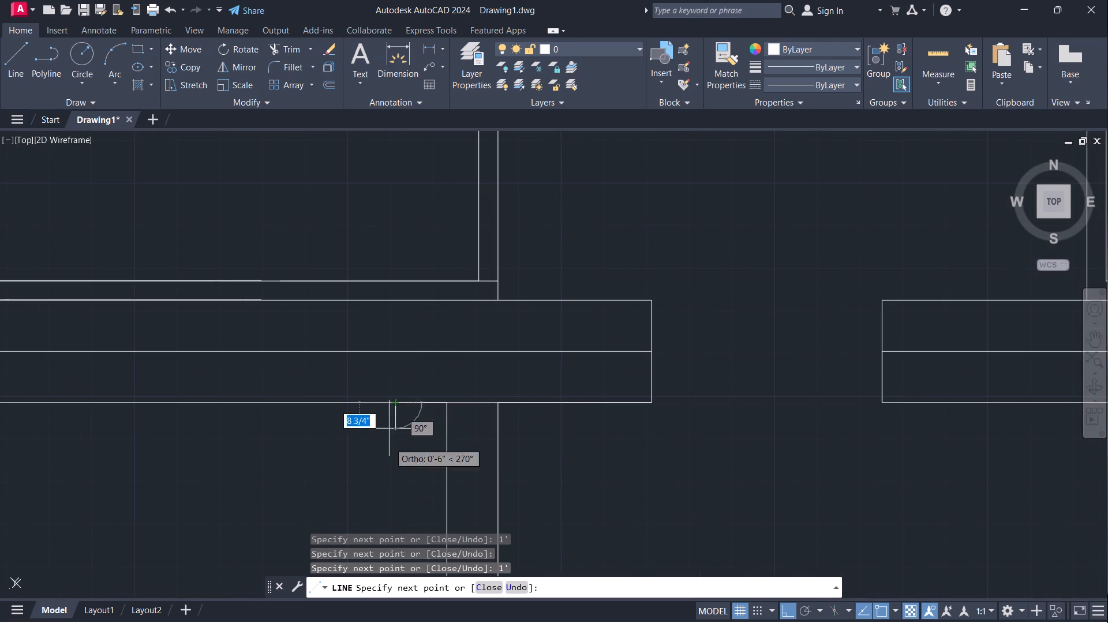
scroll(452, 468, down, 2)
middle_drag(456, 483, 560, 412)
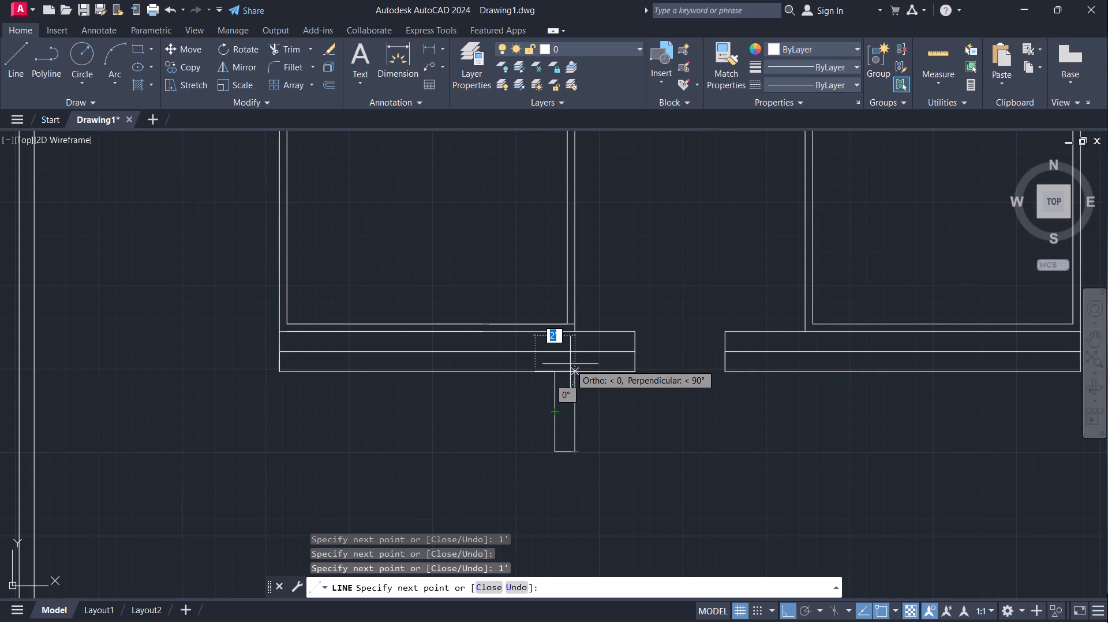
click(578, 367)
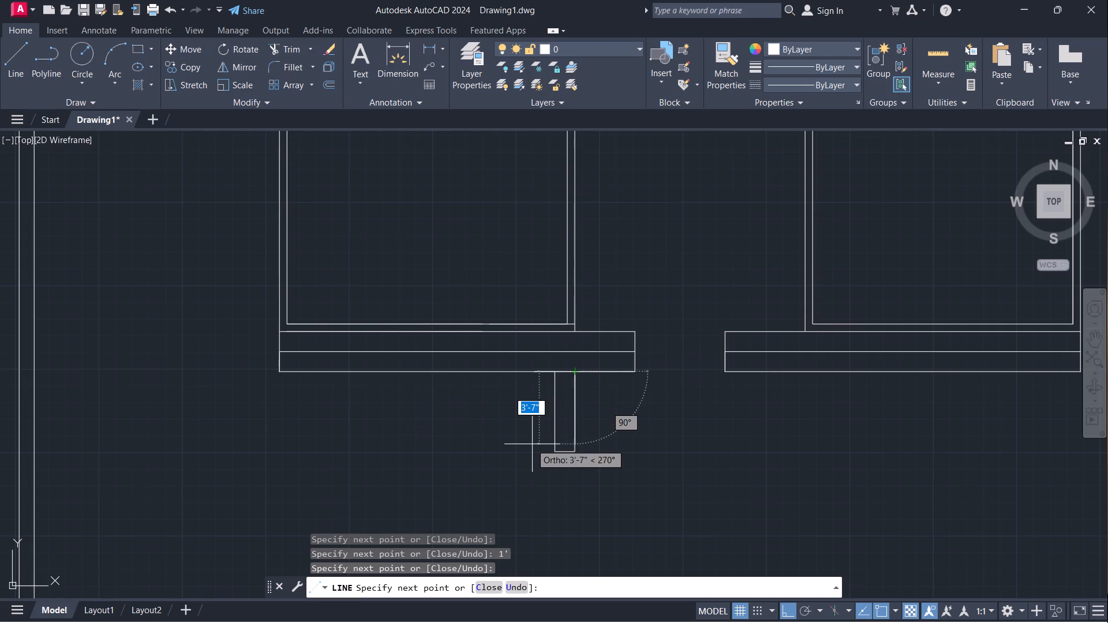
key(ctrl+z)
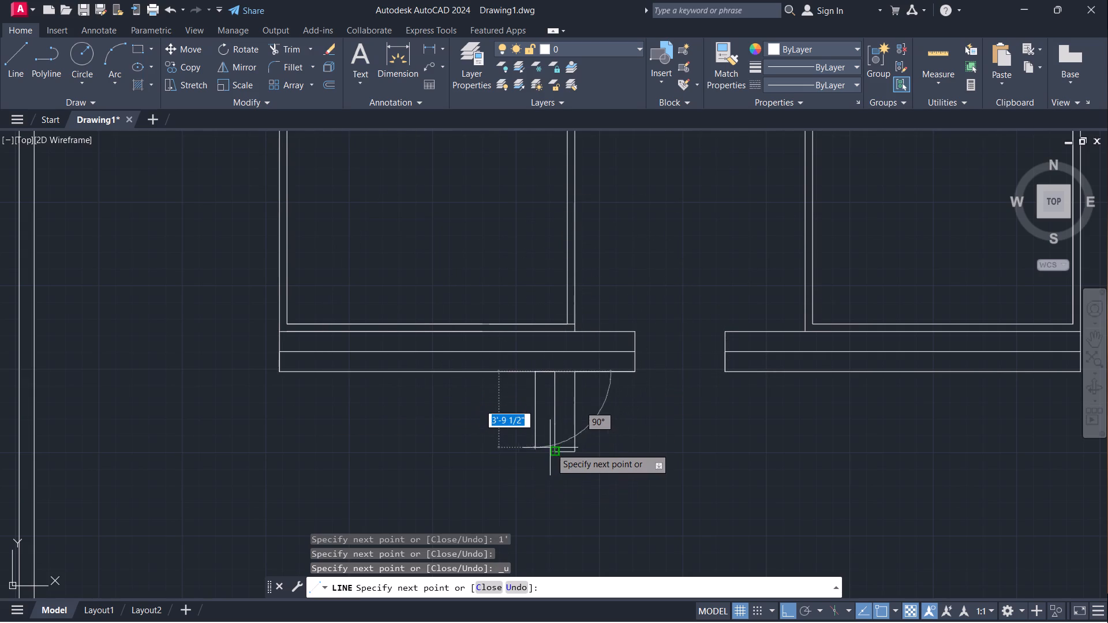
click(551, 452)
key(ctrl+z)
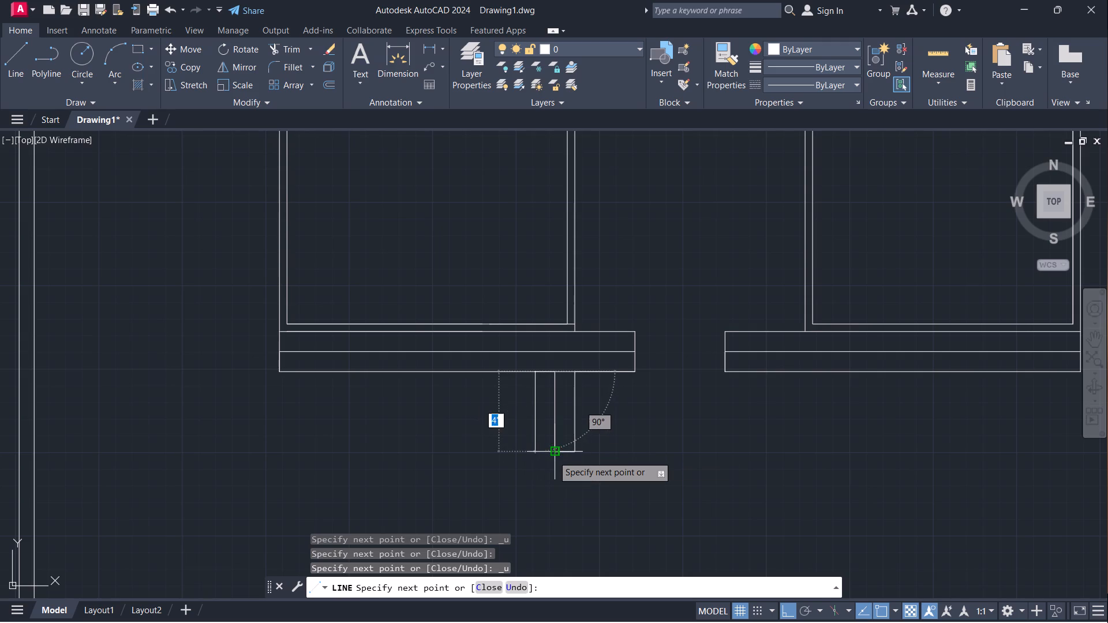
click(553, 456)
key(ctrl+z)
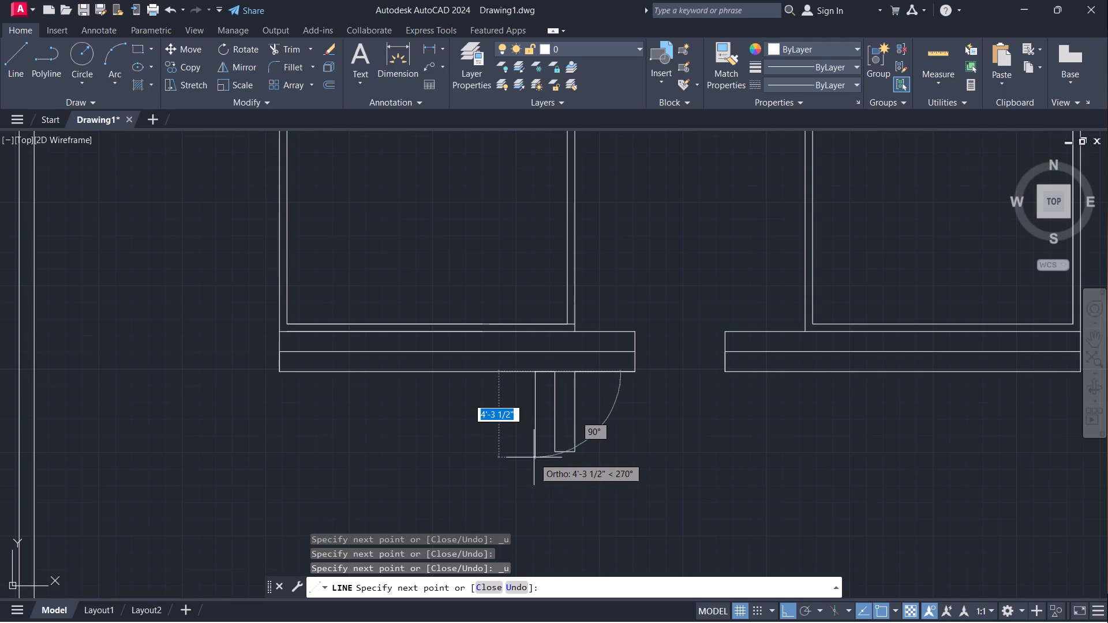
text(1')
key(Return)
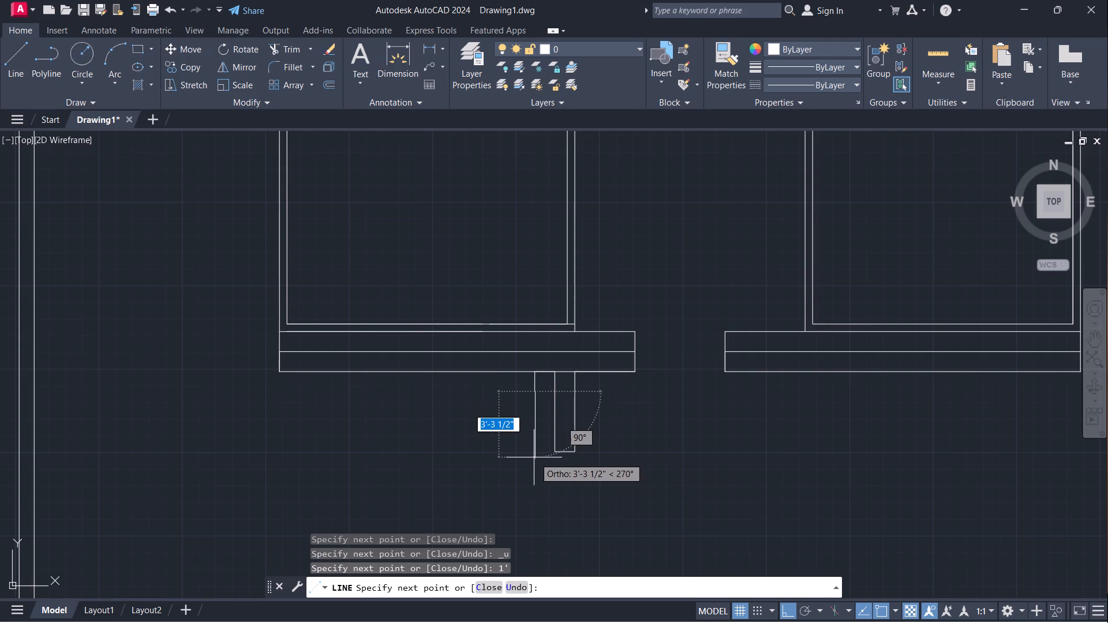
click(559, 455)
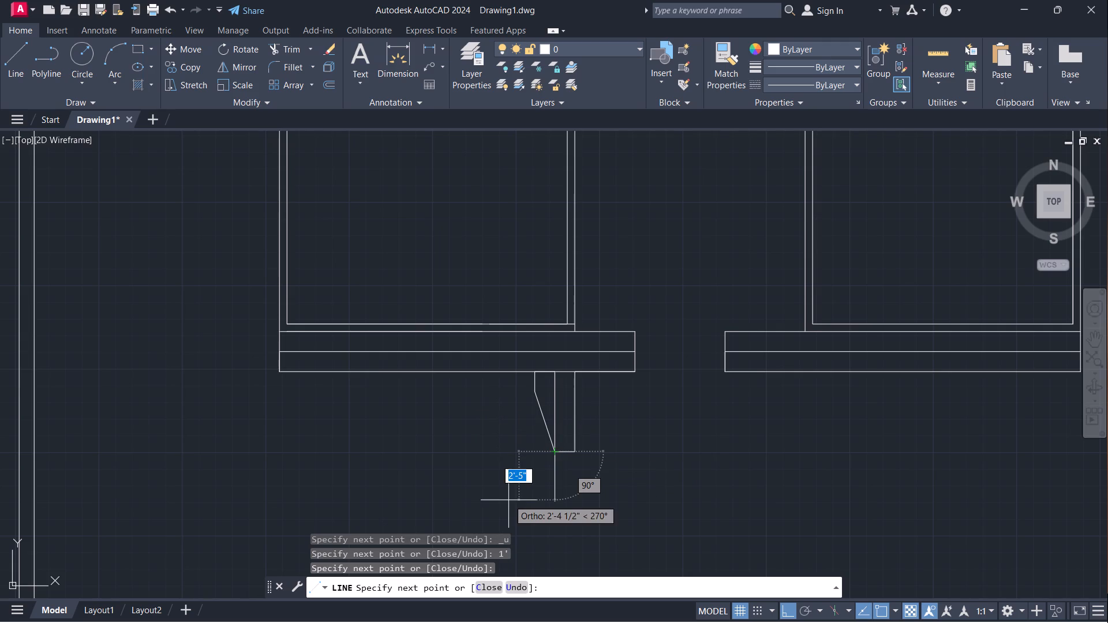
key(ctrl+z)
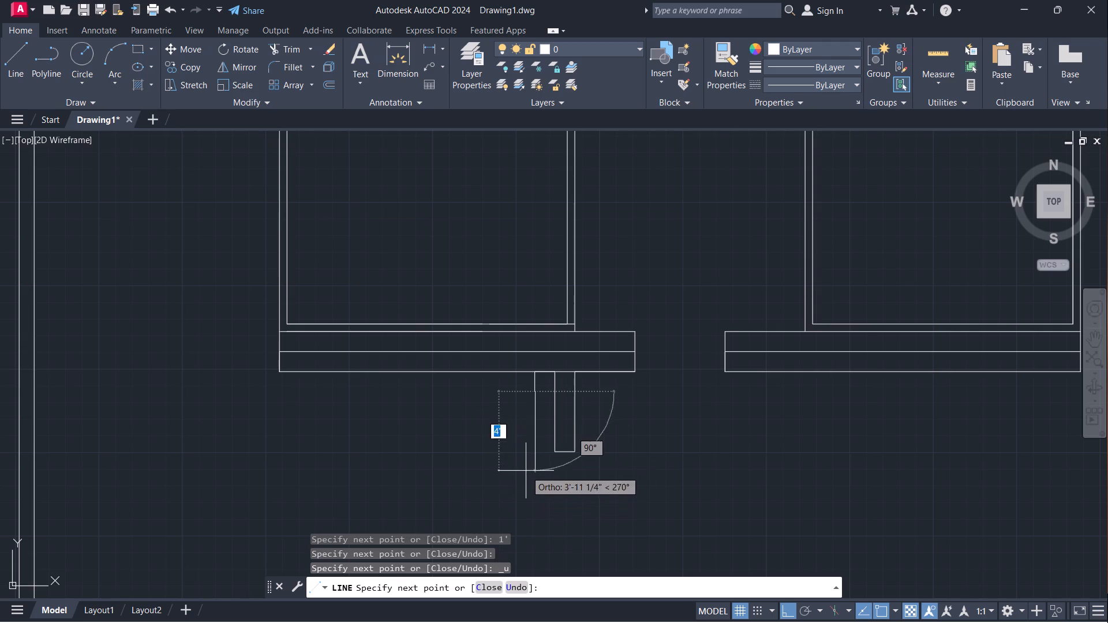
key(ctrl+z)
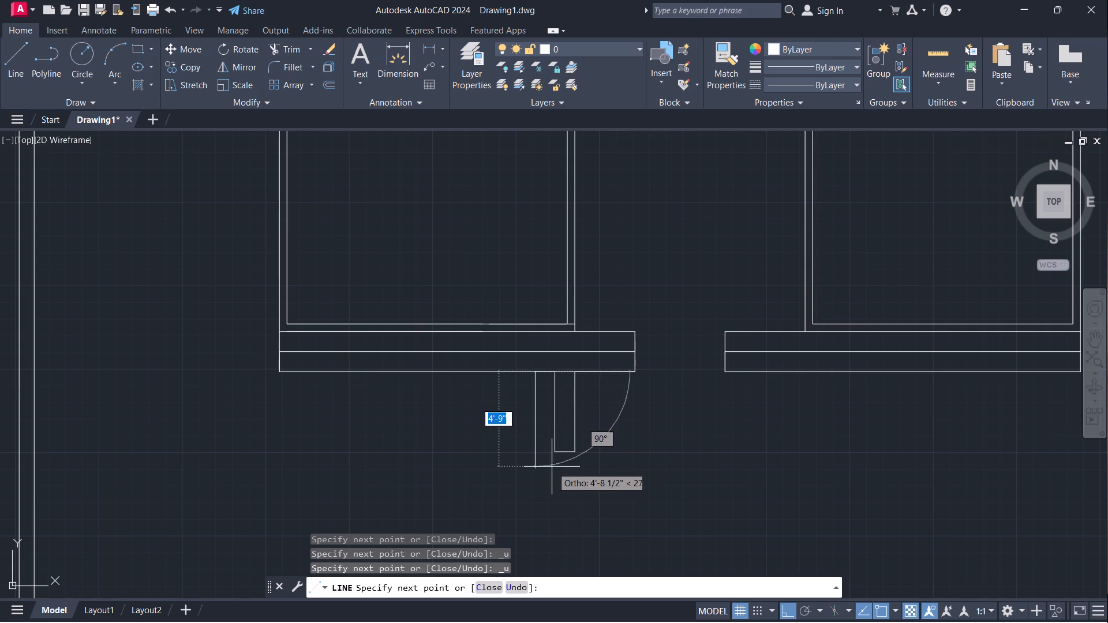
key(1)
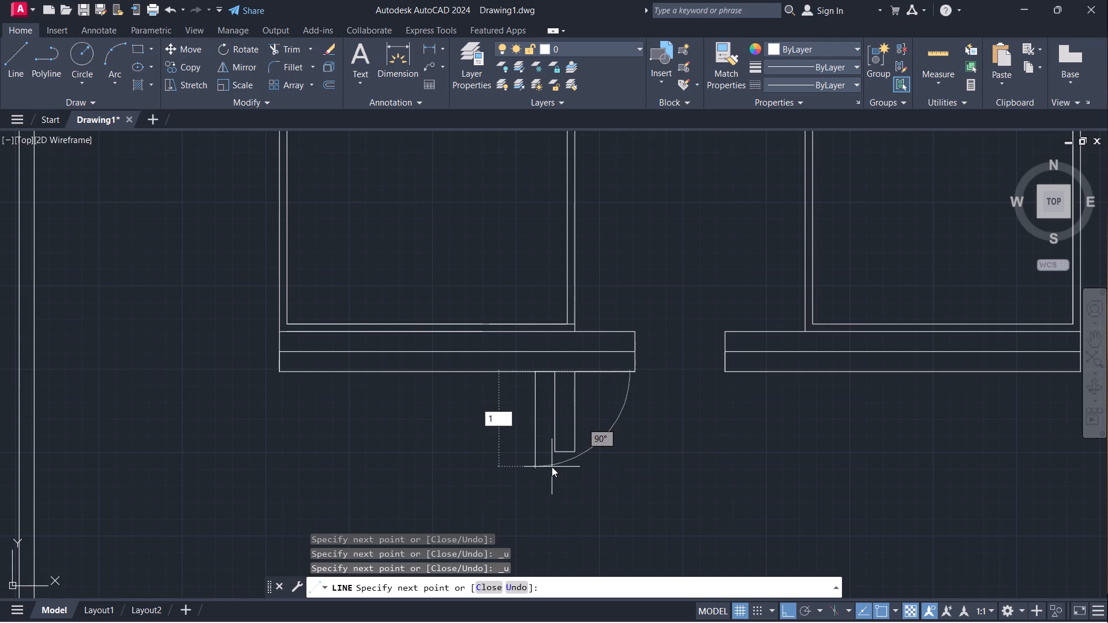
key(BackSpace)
Complete the second strip by running the line 4' down and across to the first strip's bottom-left corner, ending the line there.
text(4')
key(Return)
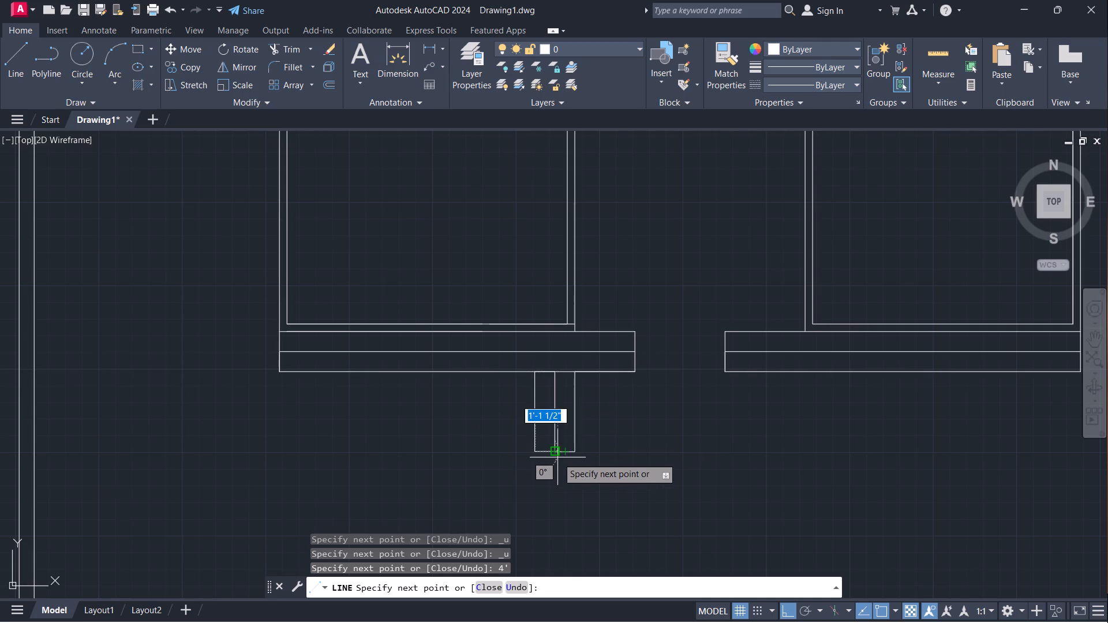
click(556, 455)
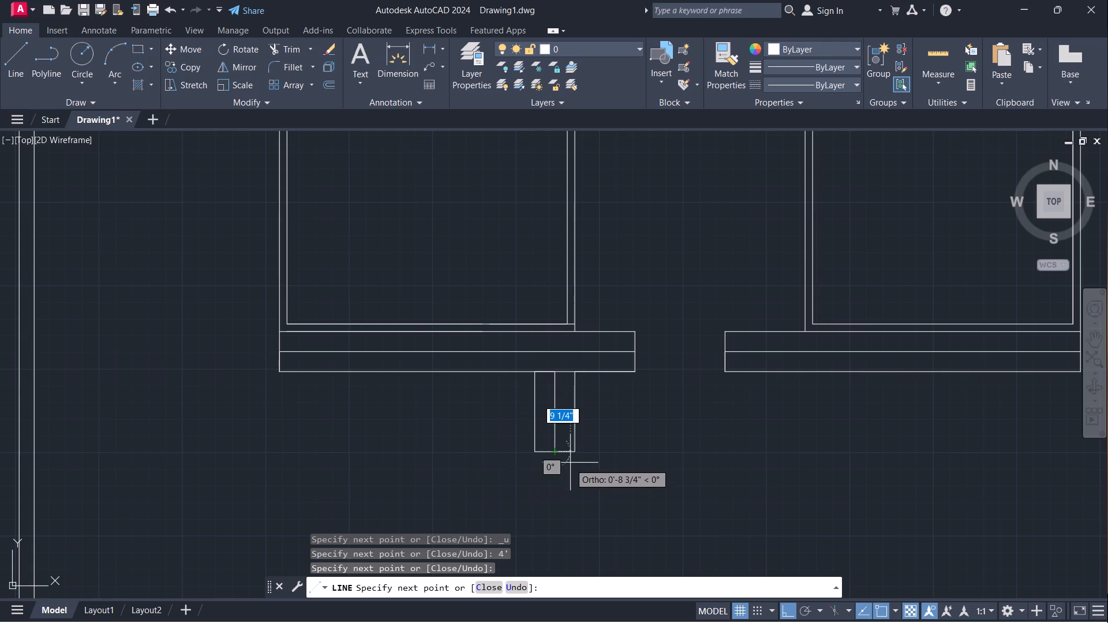
key(space)
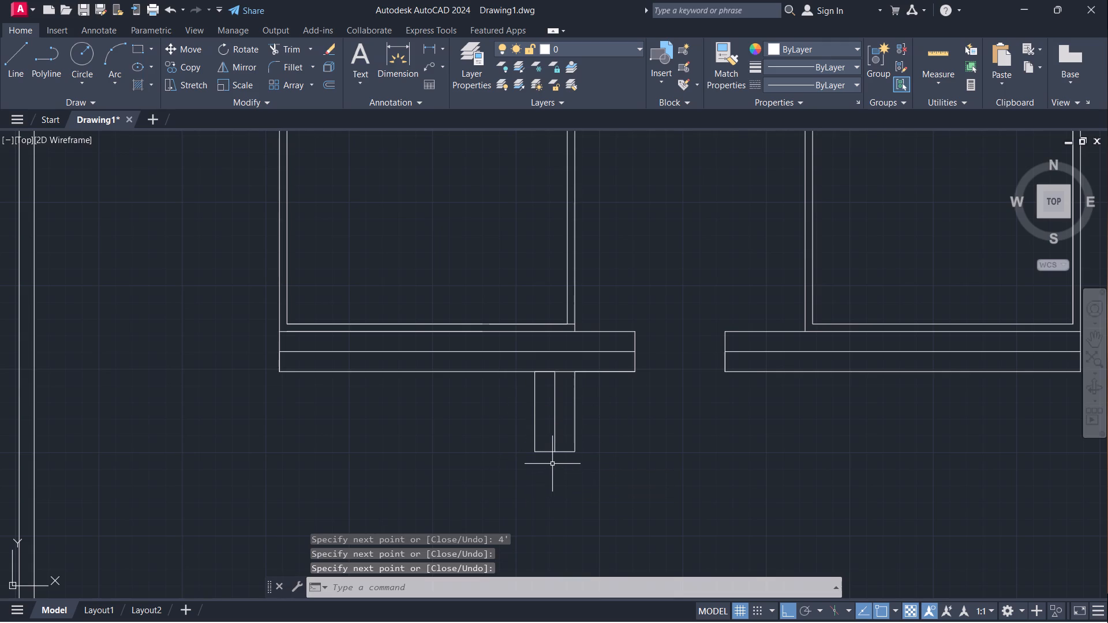
Add a third strip with a line 1' left from the second strip's bottom-left corner and up to the outline's lower edge.
key(l)
key(Return)
click(535, 452)
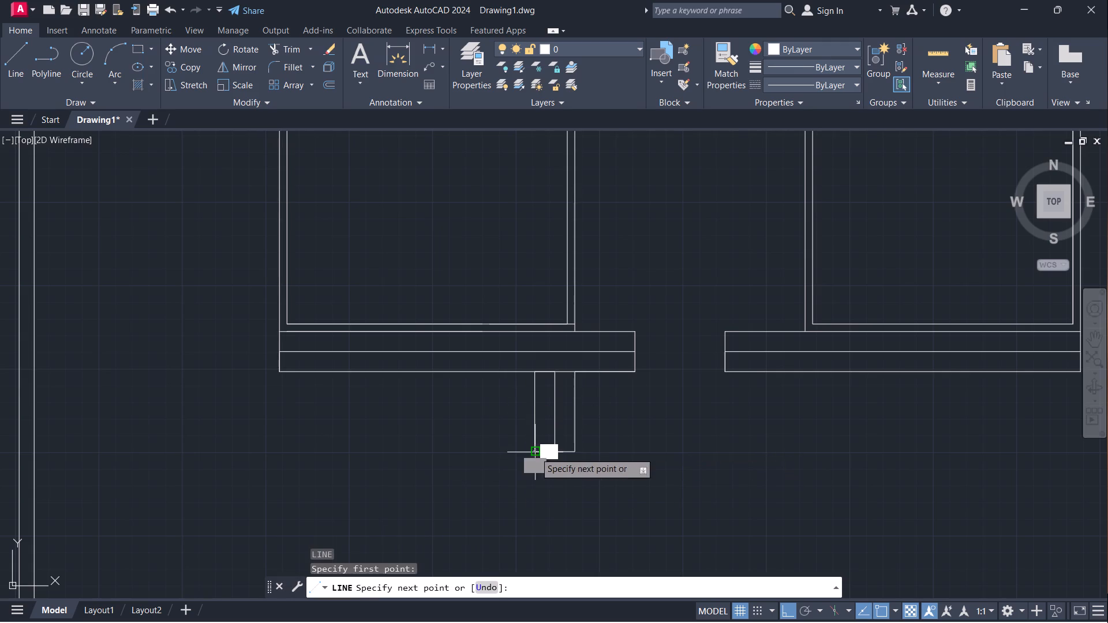
key(1)
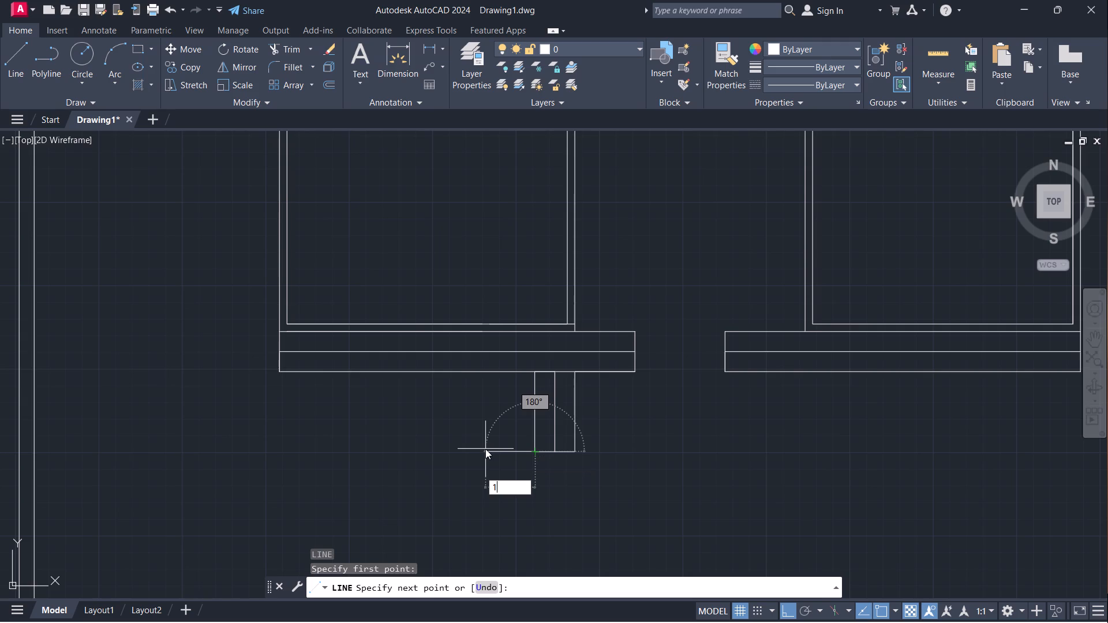
key(apostrophe)
key(Return)
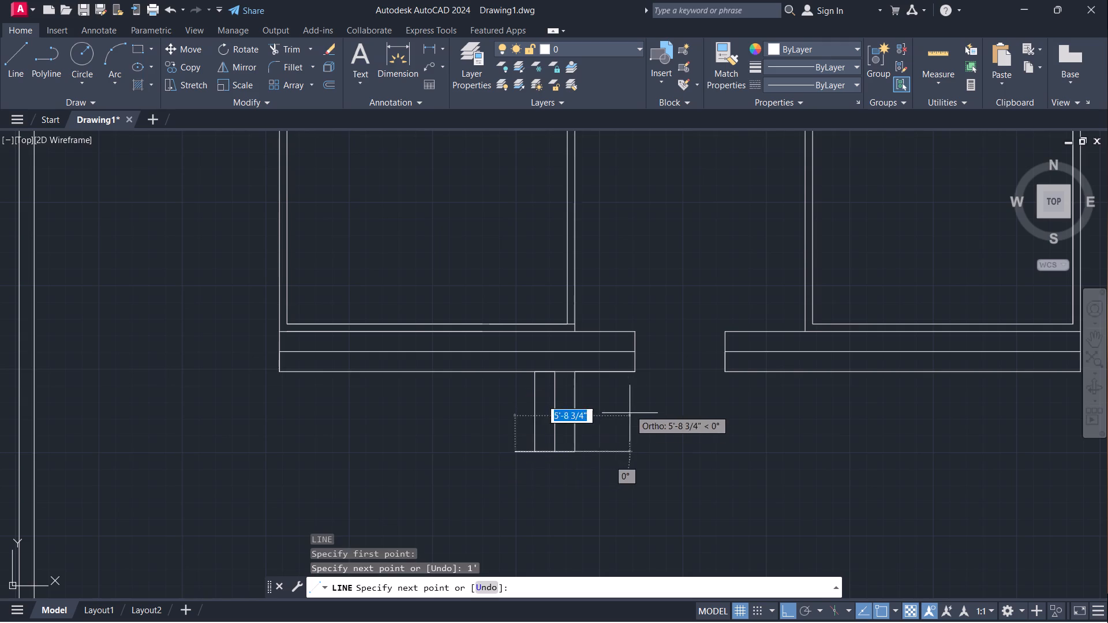
click(516, 370)
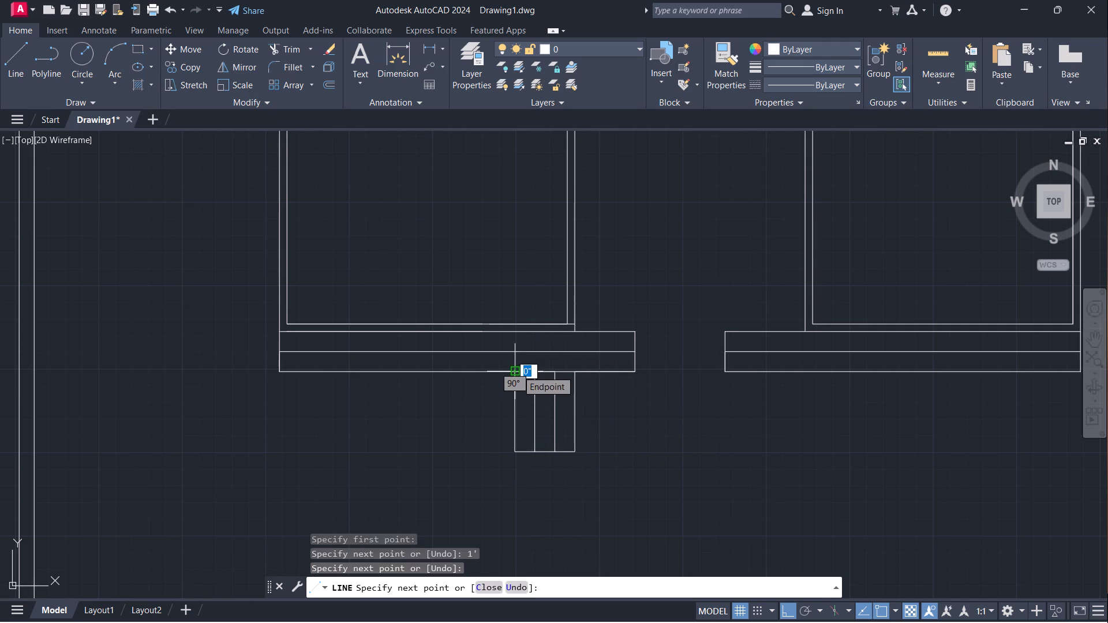
key(space)
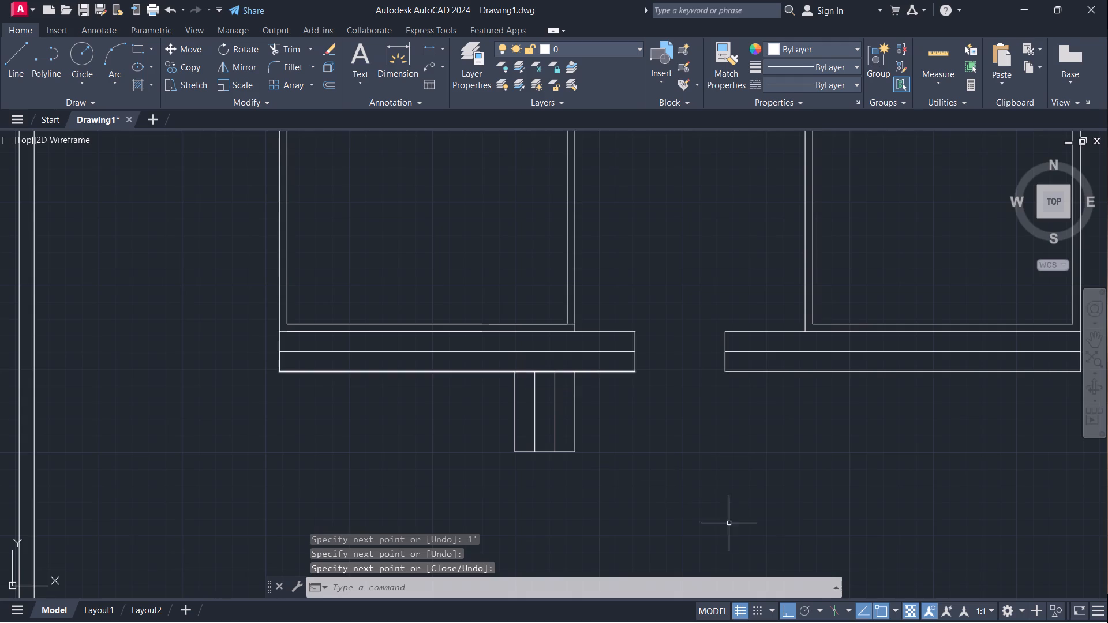
Start a strip at the lower right-hand outline's bottom-left corner, drawing a line 4' down, 1' right and back up to the outline's lower edge.
scroll(799, 506, down, 2)
middle_drag(803, 502, 741, 485)
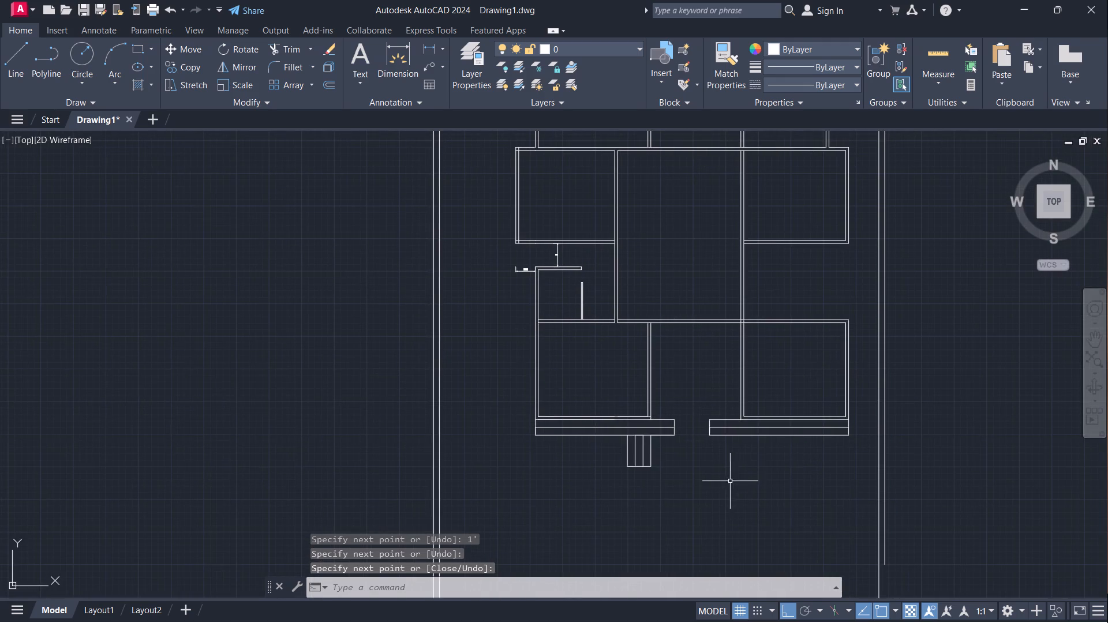
scroll(709, 419, up, 3)
key(l)
key(Return)
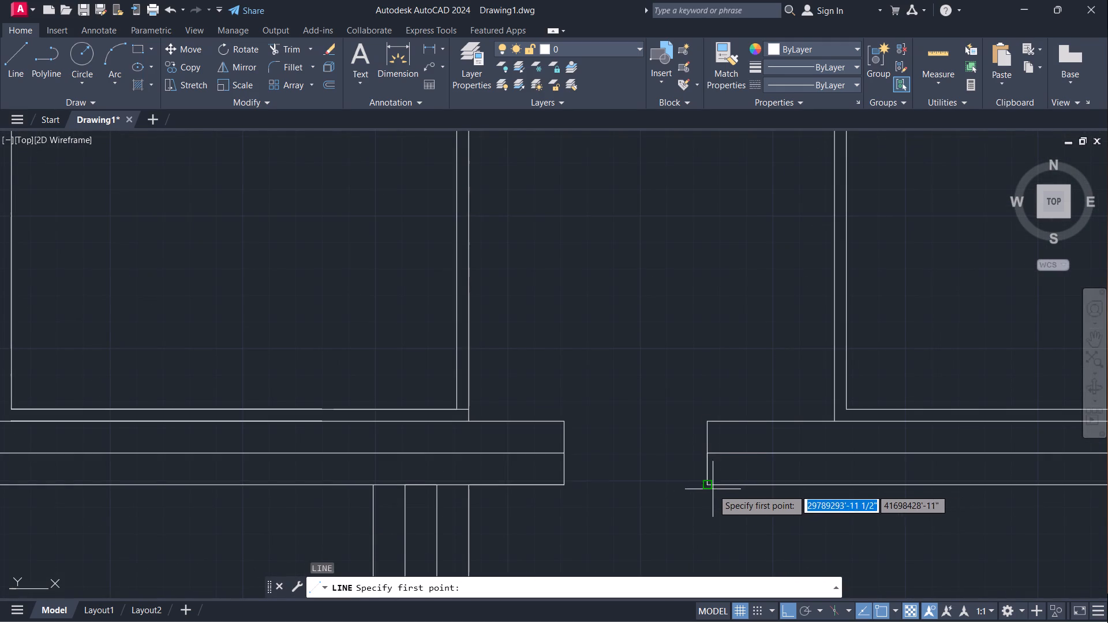
click(704, 486)
scroll(711, 472, down, 2)
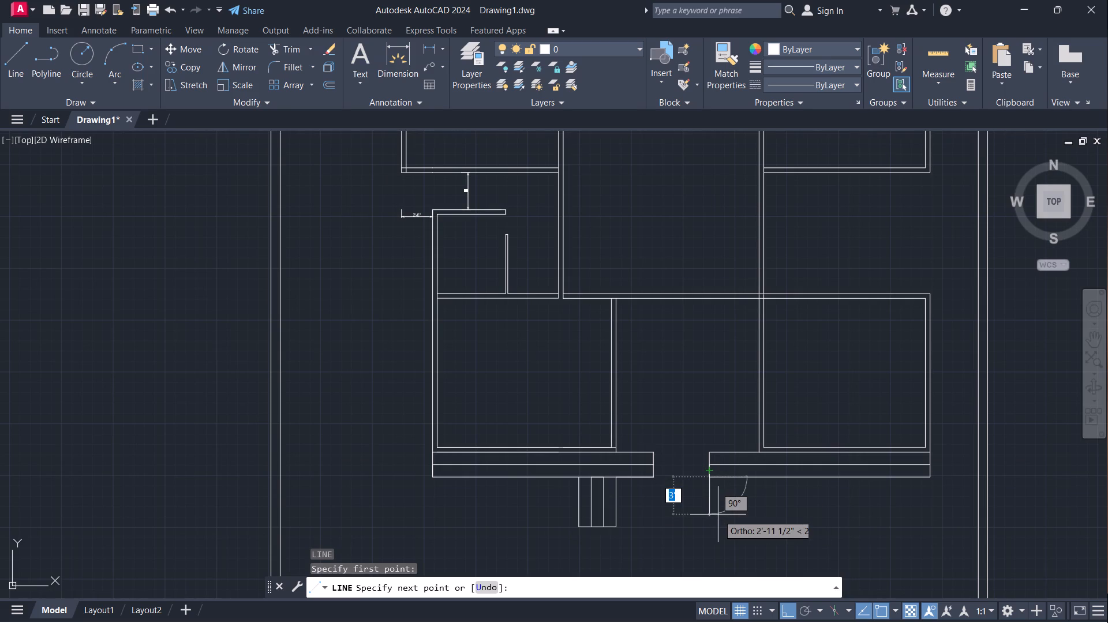
key(4)
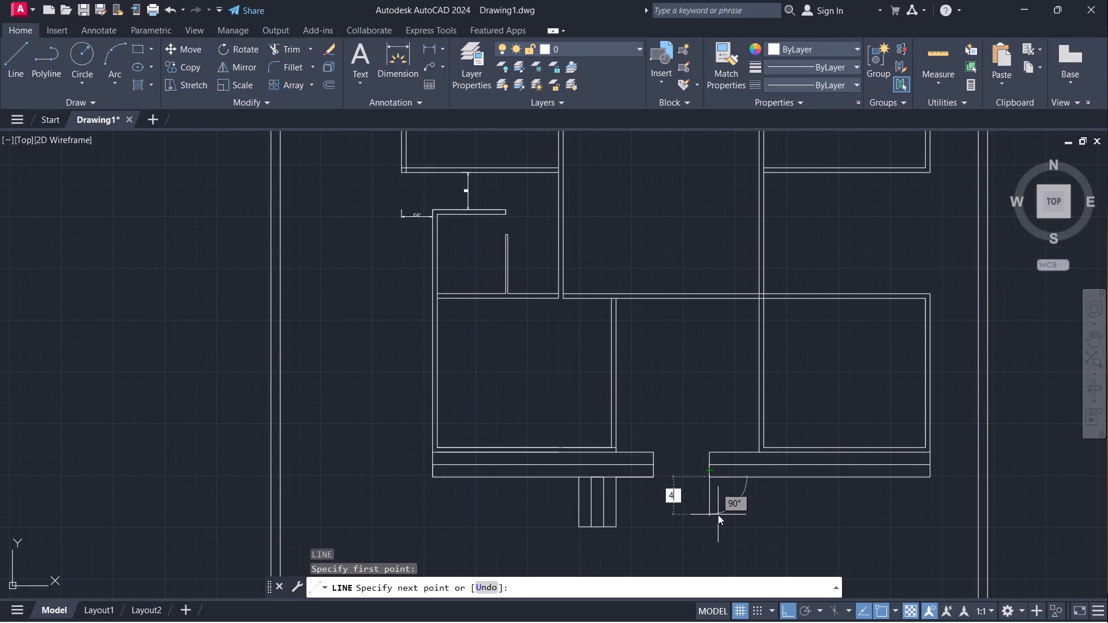
key(apostrophe)
key(Return)
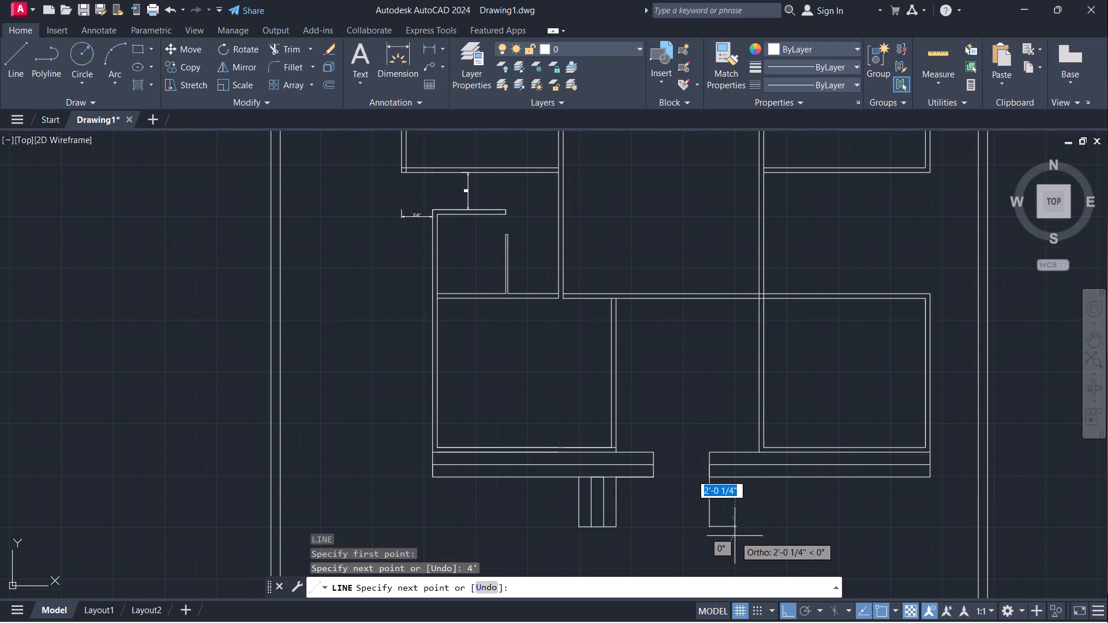
text(1')
key(Return)
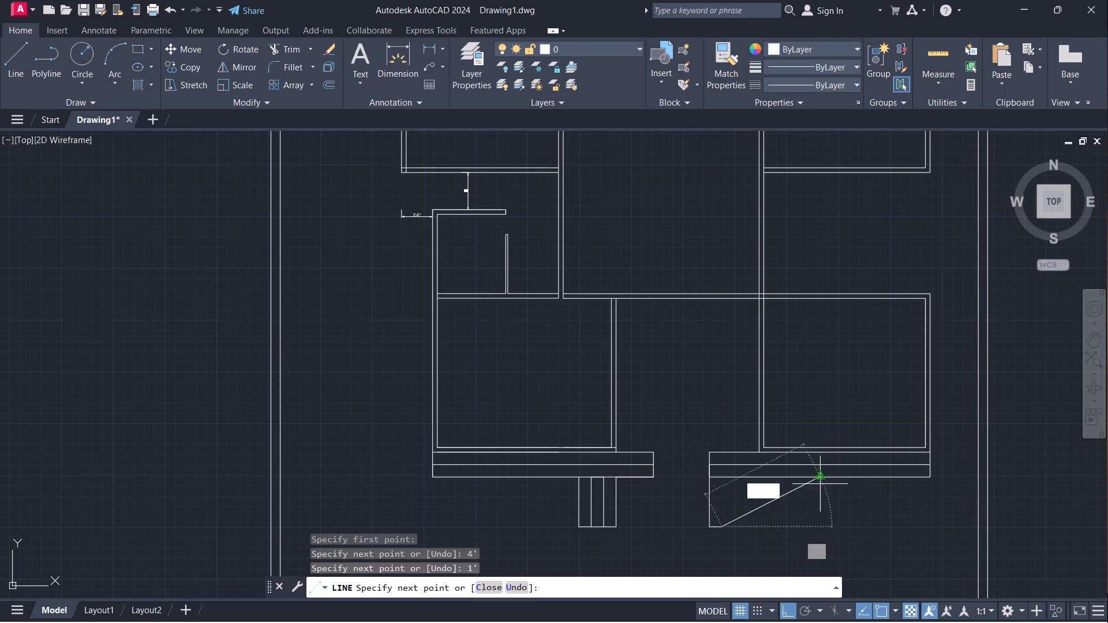
scroll(722, 480, up, 4)
click(712, 465)
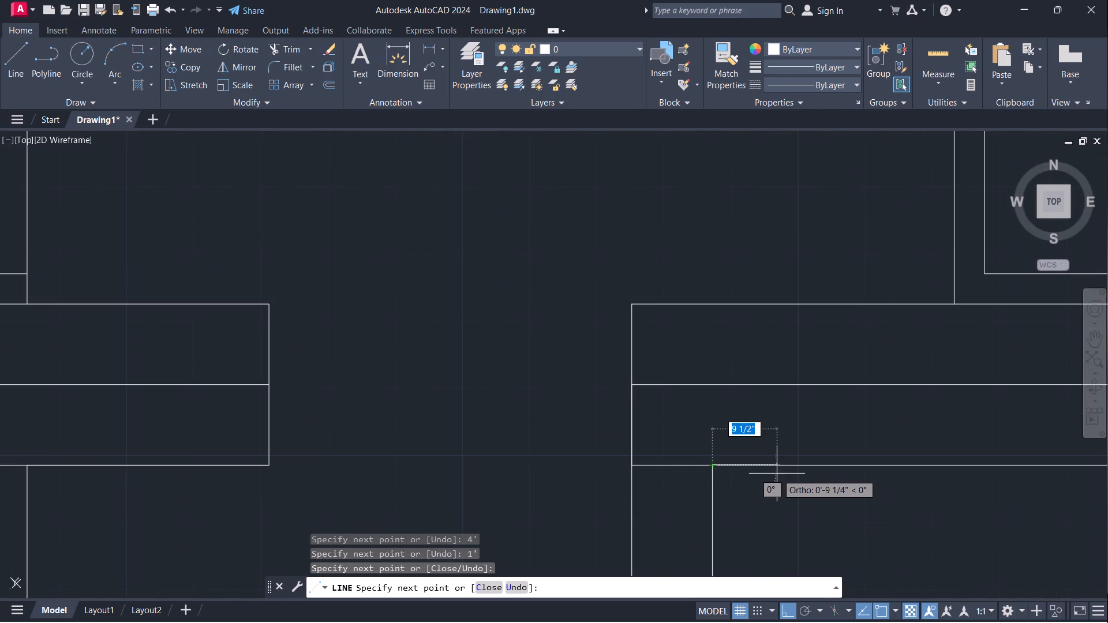
Continue the line 1' right along the outline's lower edge from the new strip's top-right corner.
text(1')
key(Return)
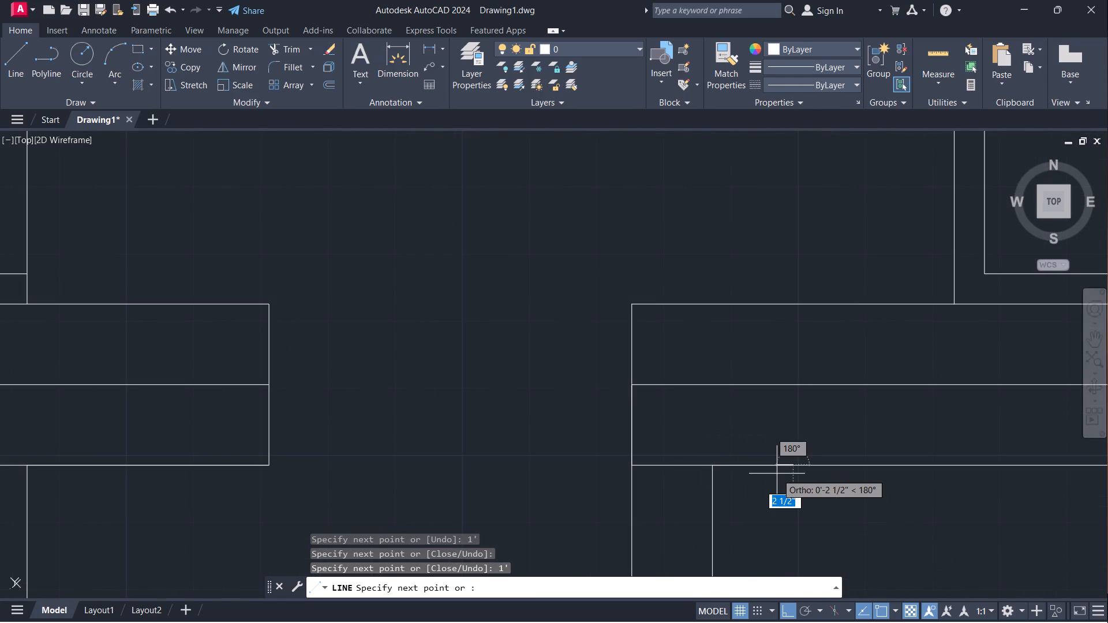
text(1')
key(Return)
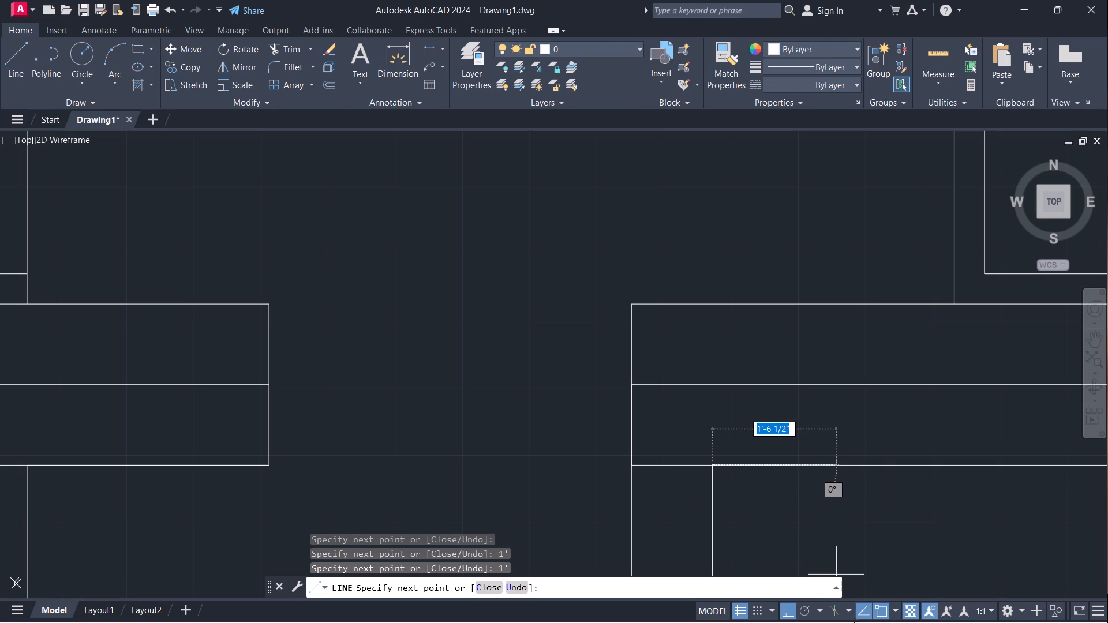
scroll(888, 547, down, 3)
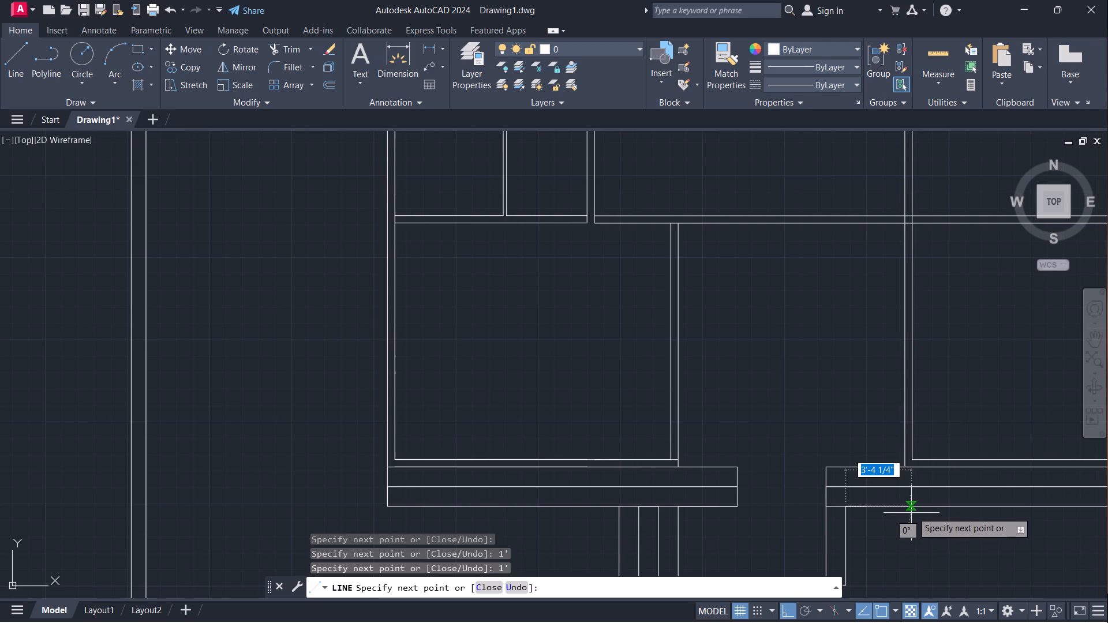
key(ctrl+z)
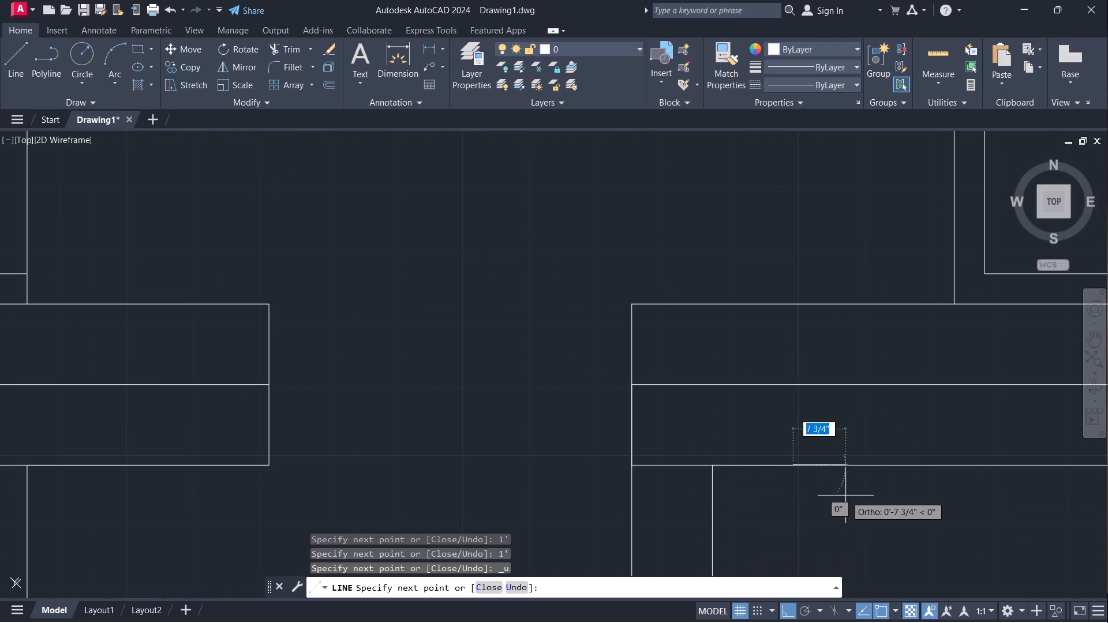
Complete the second strip by running the line 4' down and across to the first strip's bottom-right corner, ending the line there.
middle_drag(832, 538, 870, 405)
scroll(878, 437, down, 2)
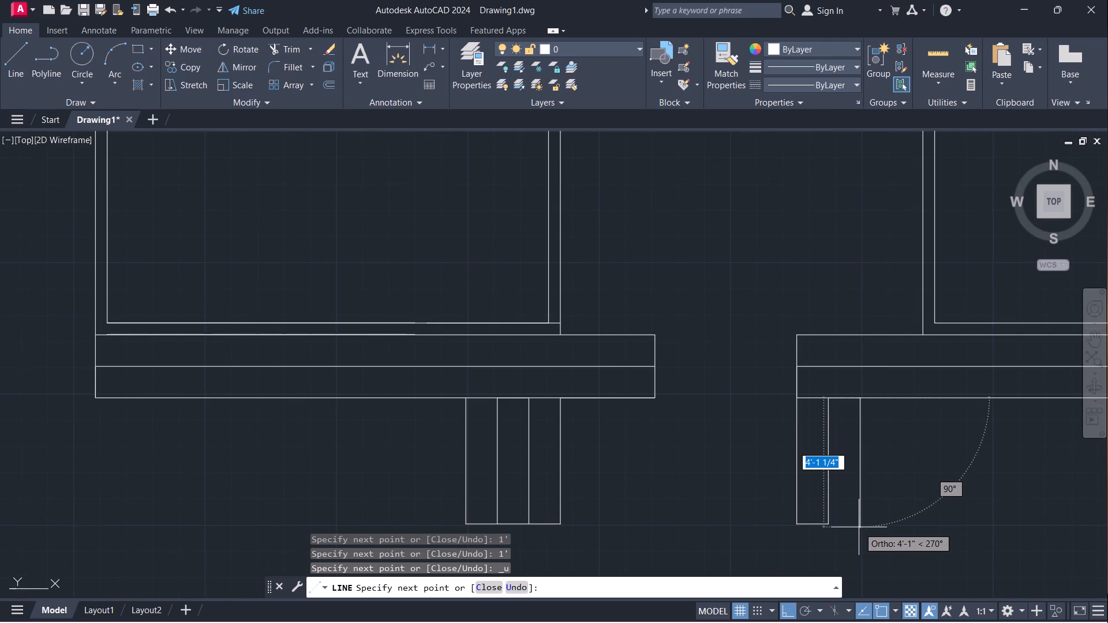
text(4')
key(Return)
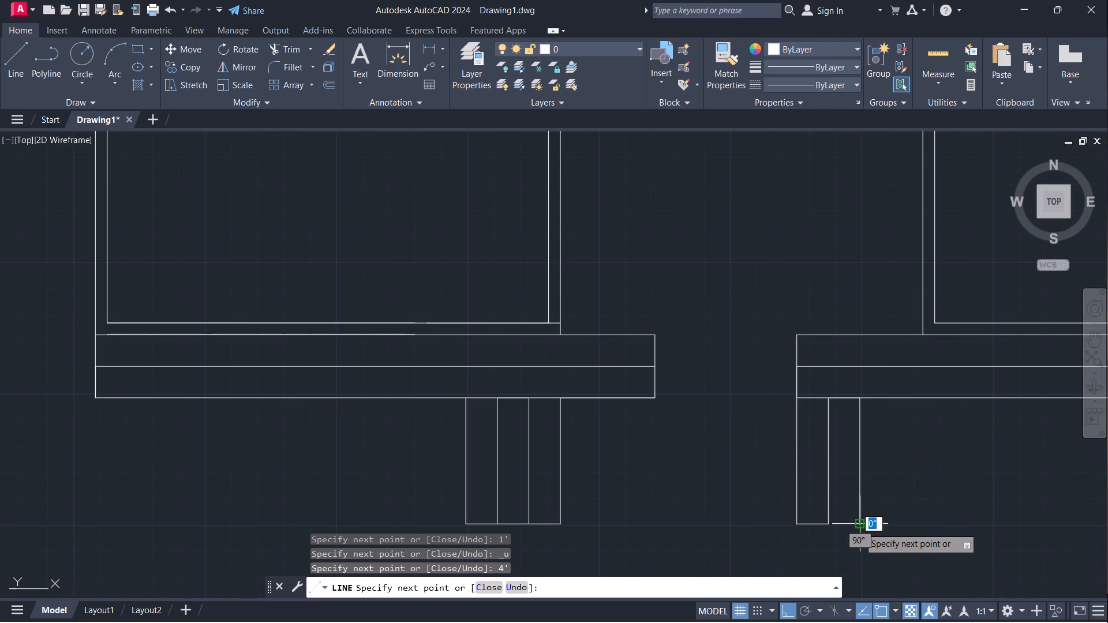
click(825, 523)
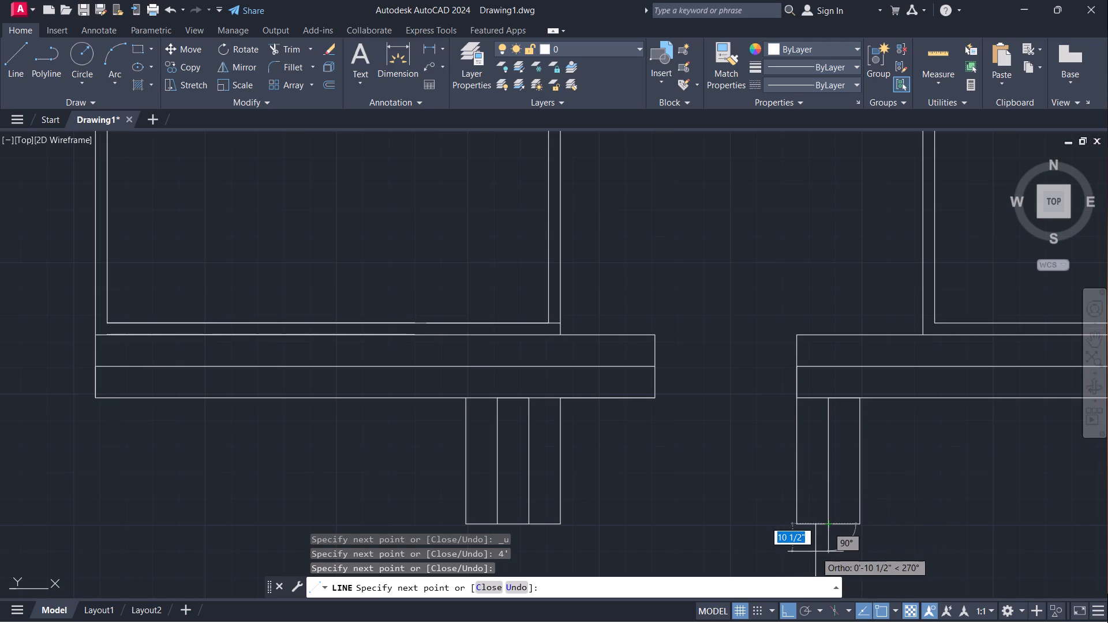
key(space)
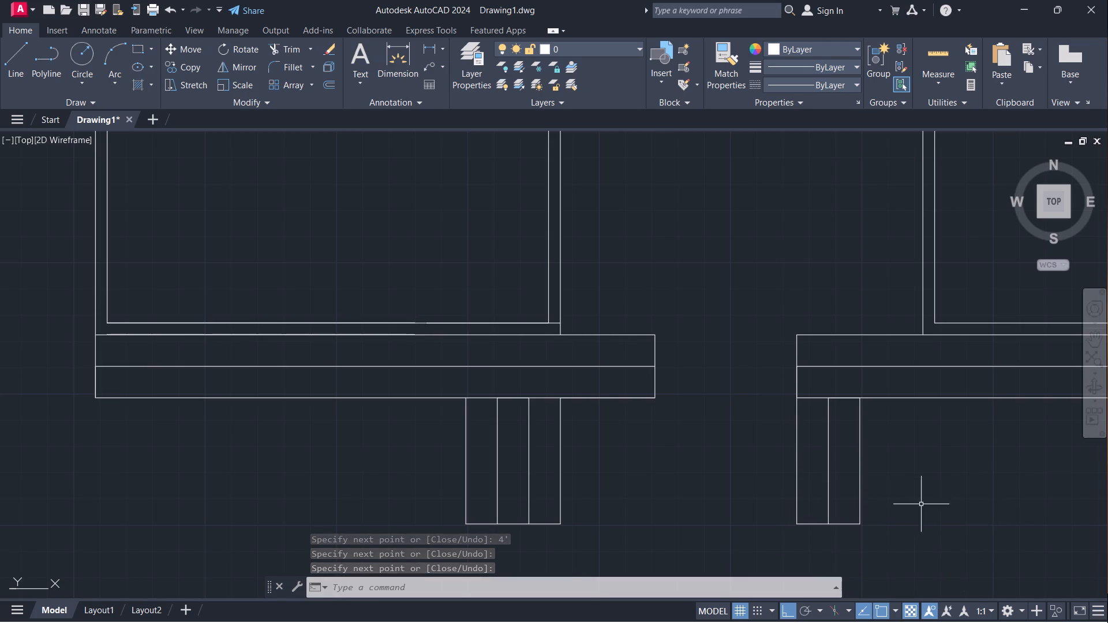
Add a third strip with a line 1' right from the second strip's bottom-right corner and up to the outline's lower edge.
key(l)
key(Return)
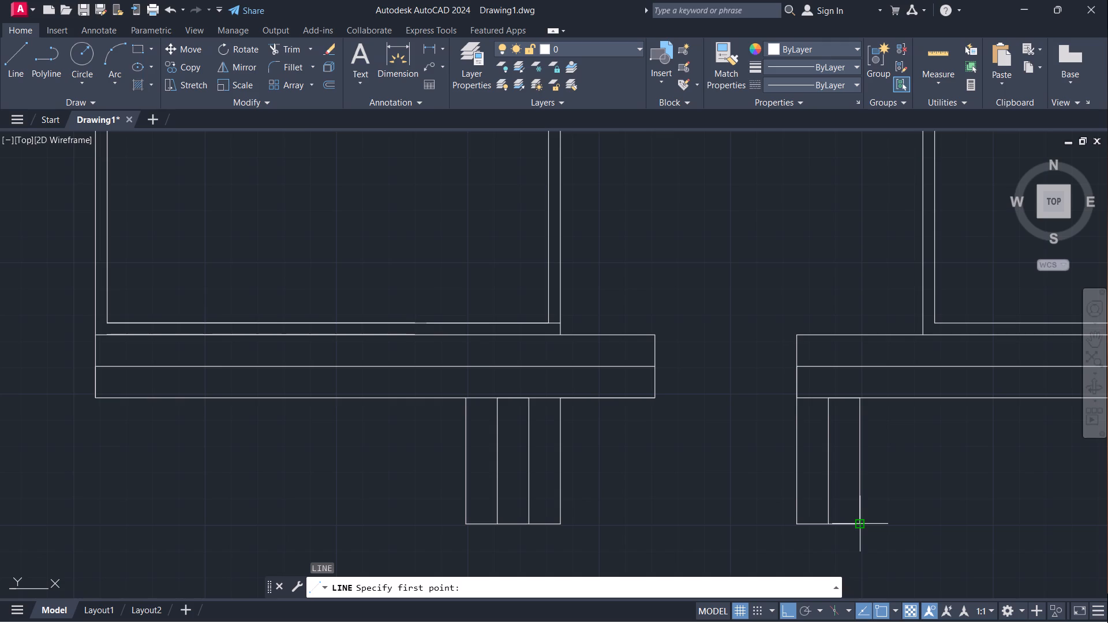
click(864, 527)
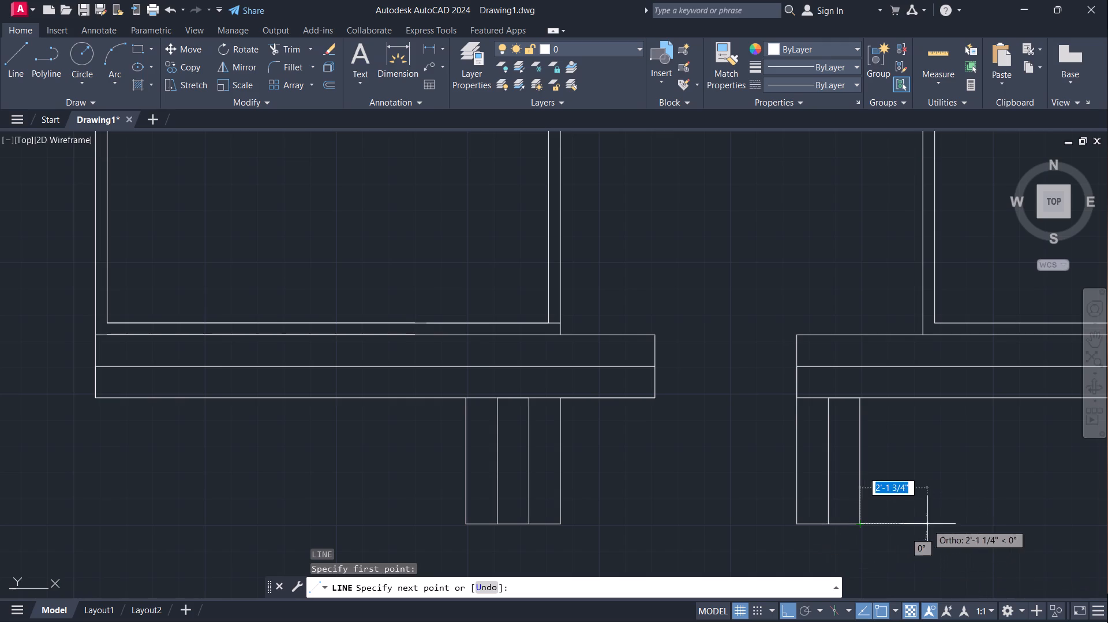
text(1')
key(Return)
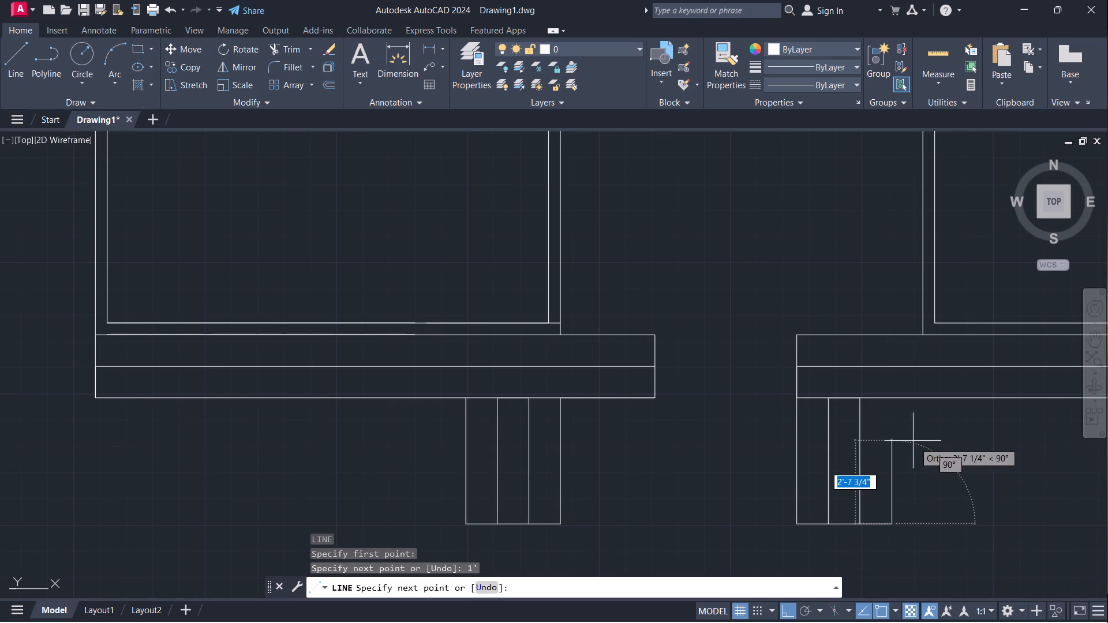
click(890, 397)
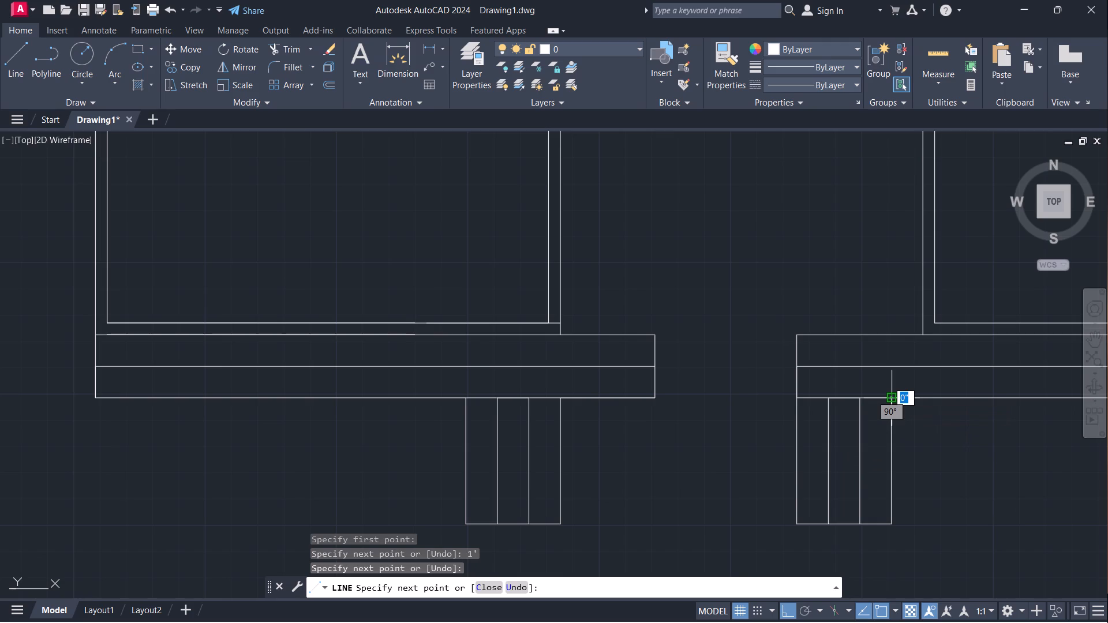
key(Return)
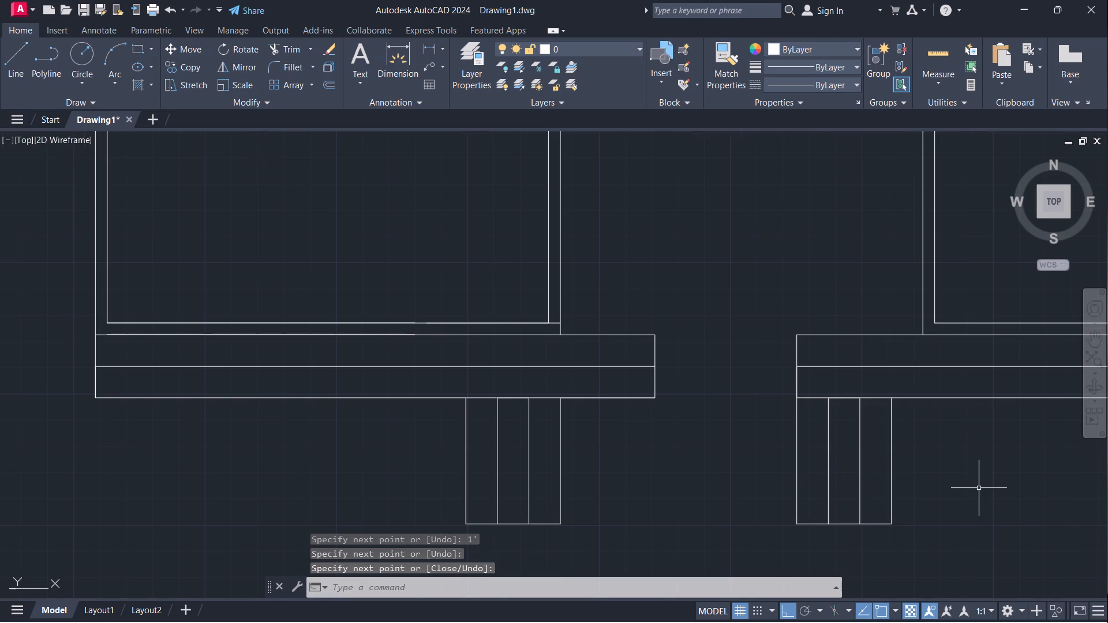
Offset the bottom edge of the middle strip in the left-hand group 6'1.5" downward.
scroll(979, 488, down, 1)
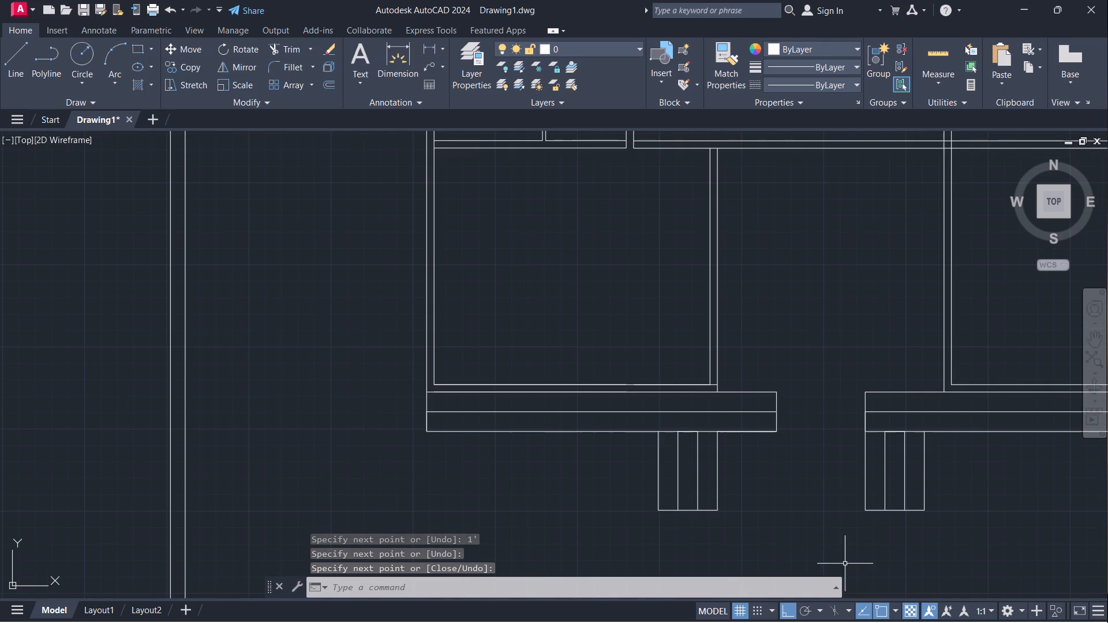
middle_drag(783, 496, 800, 396)
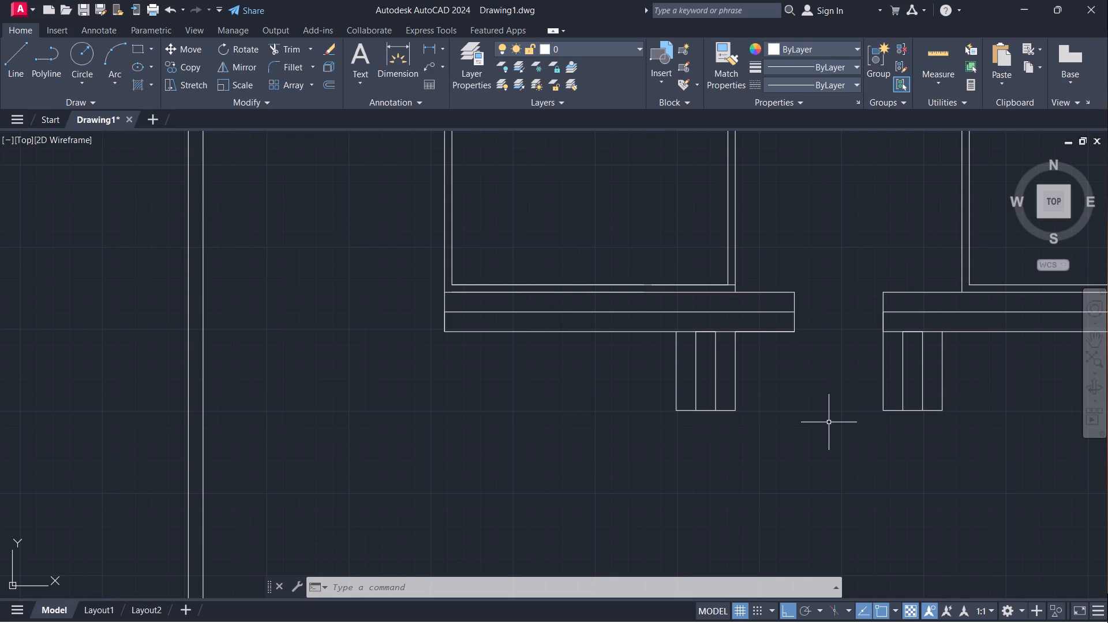
scroll(890, 426, down, 1)
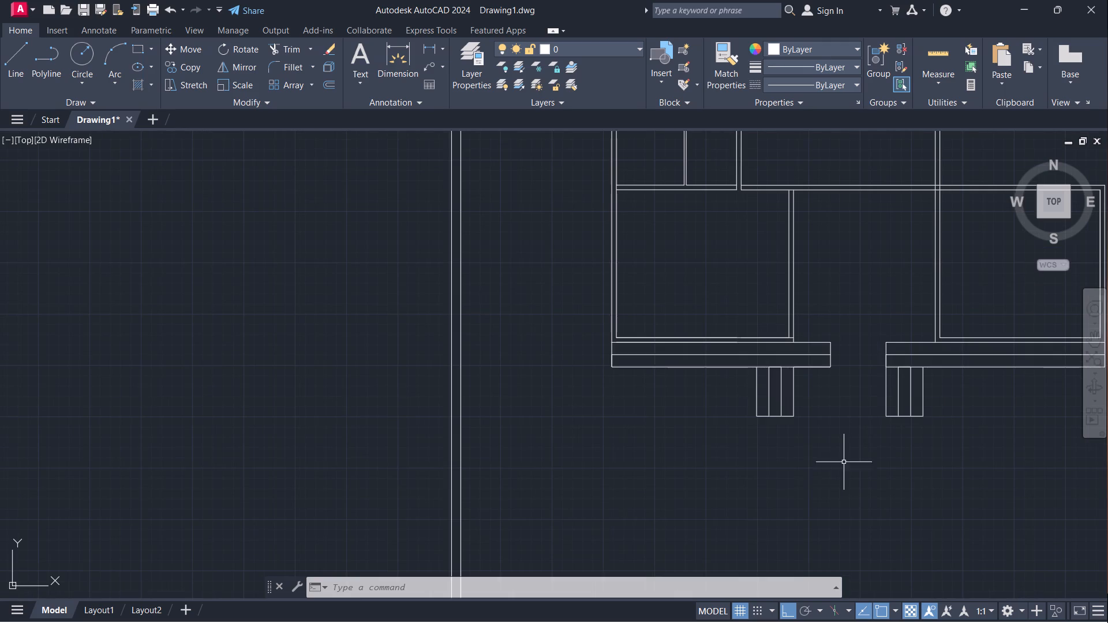
middle_drag(809, 480, 819, 362)
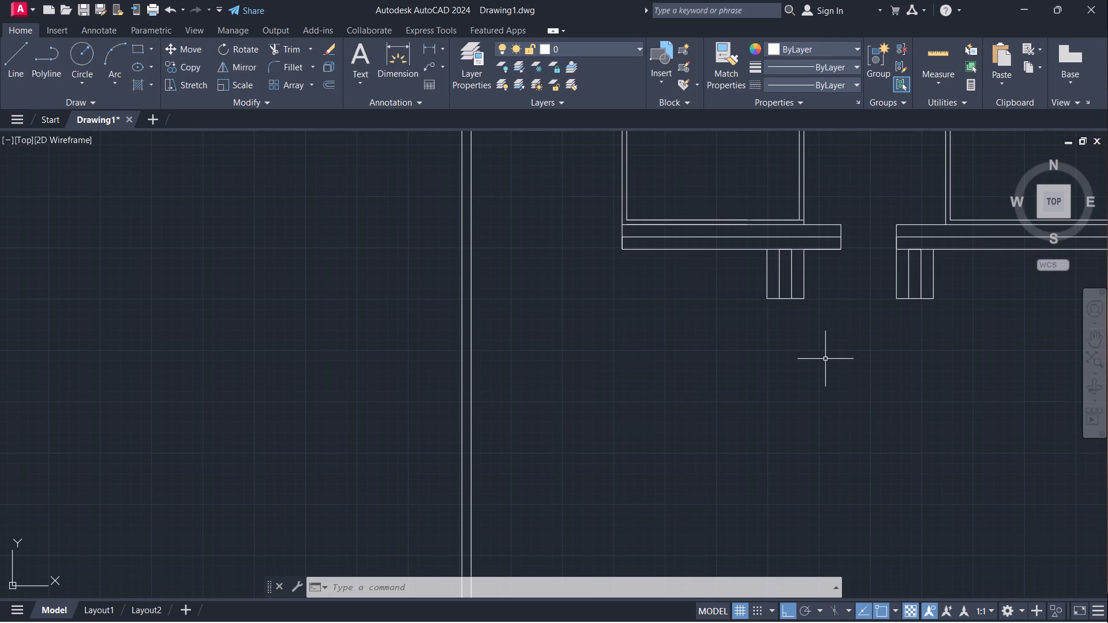
scroll(825, 350, down, 1)
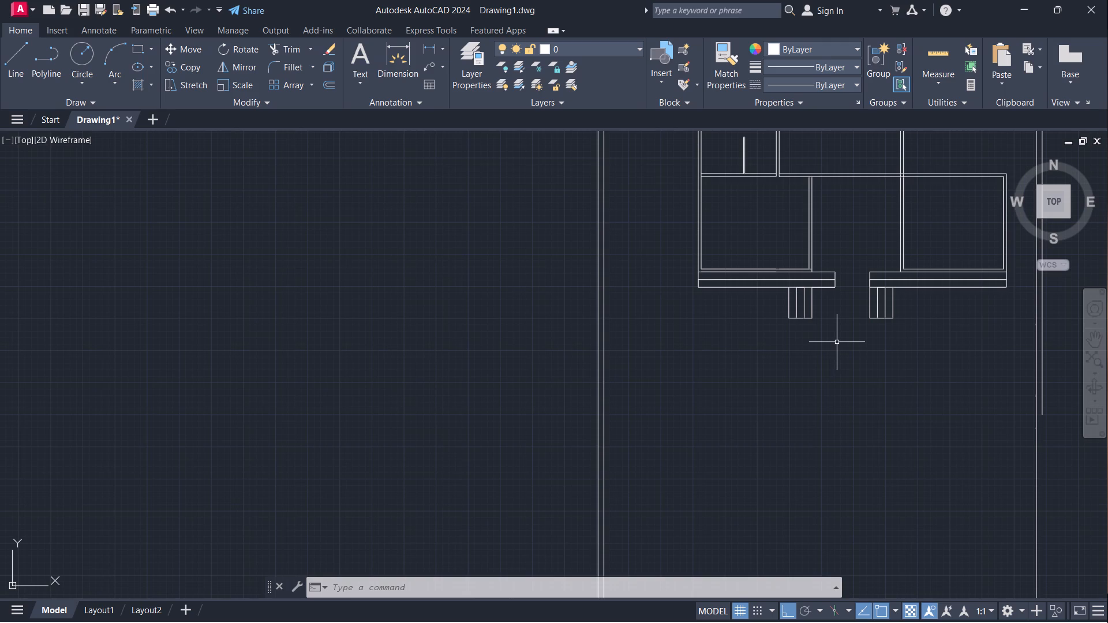
scroll(791, 307, up, 2)
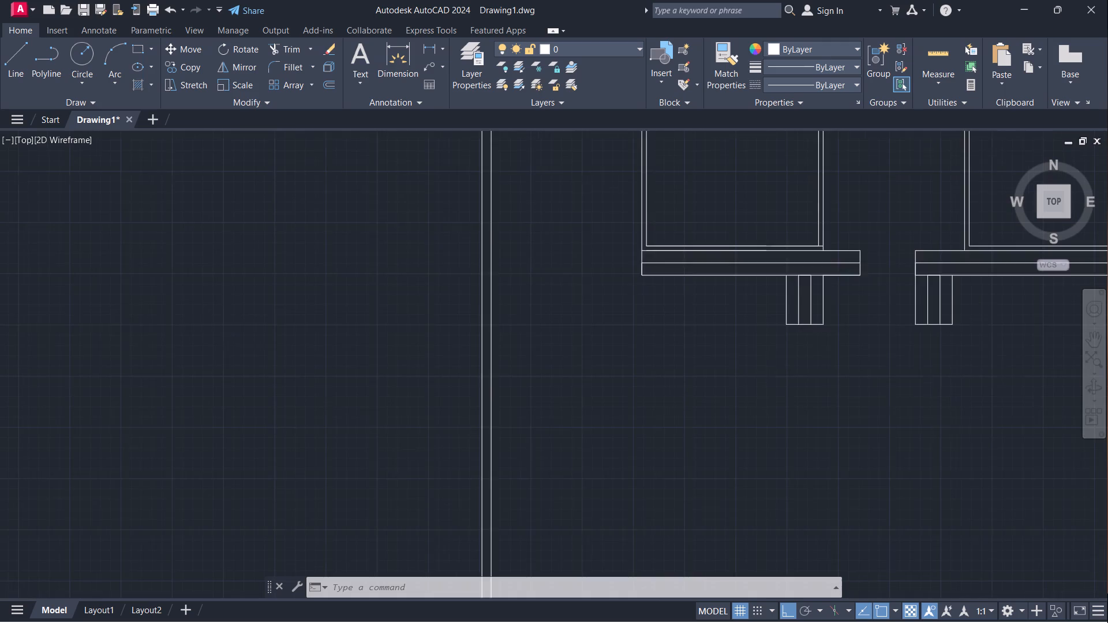
key(o)
key(Return)
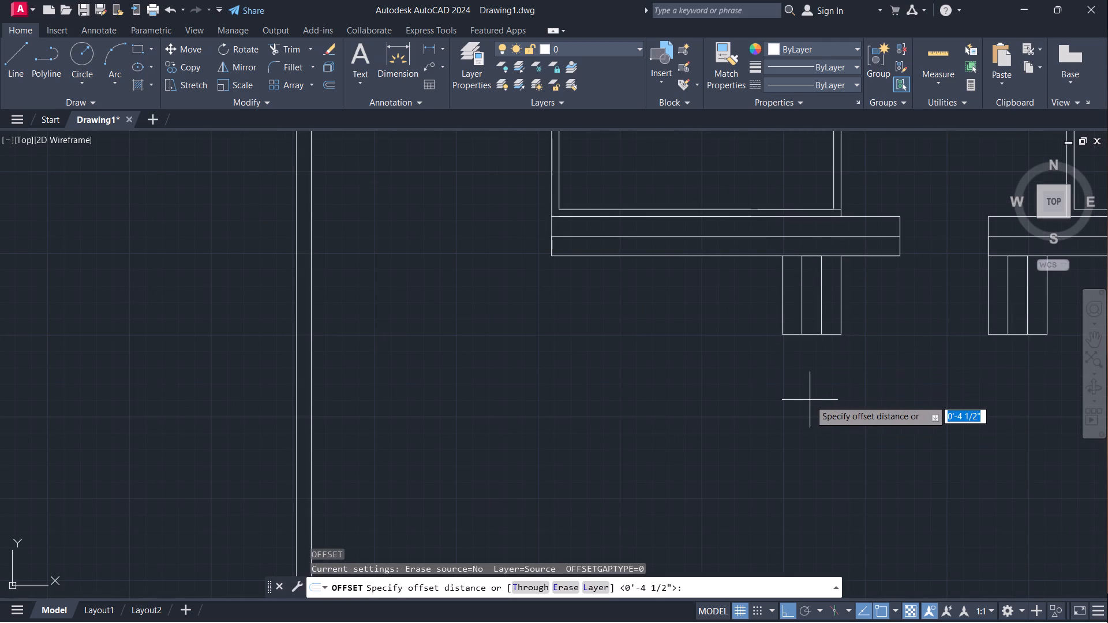
text(6')
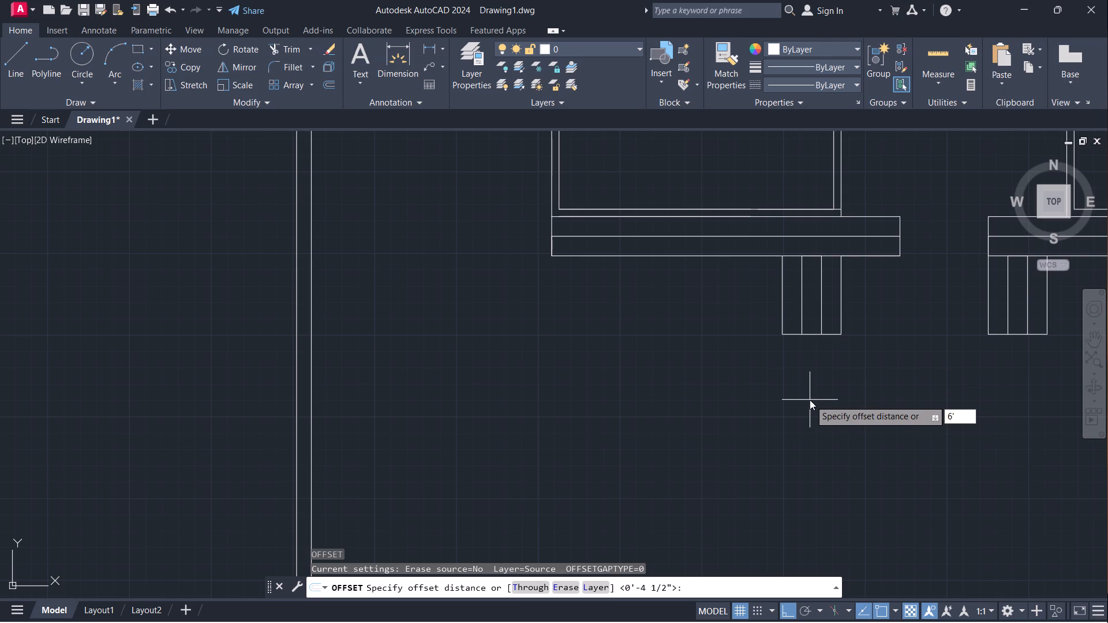
text(1.)
key(5)
key(shift+quotedbl)
key(Return)
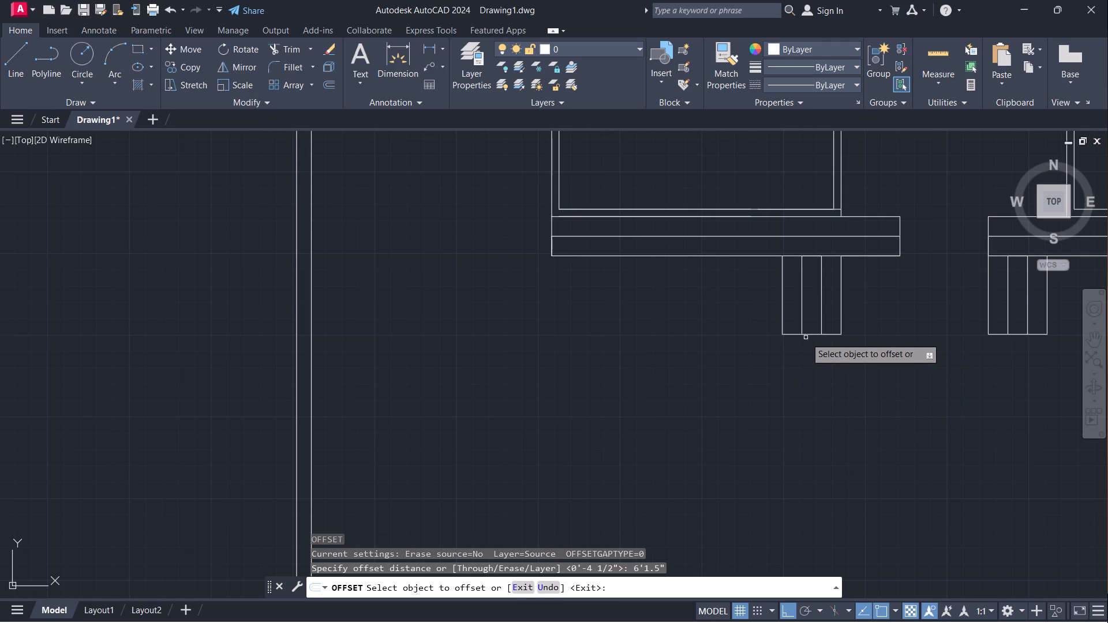
click(813, 332)
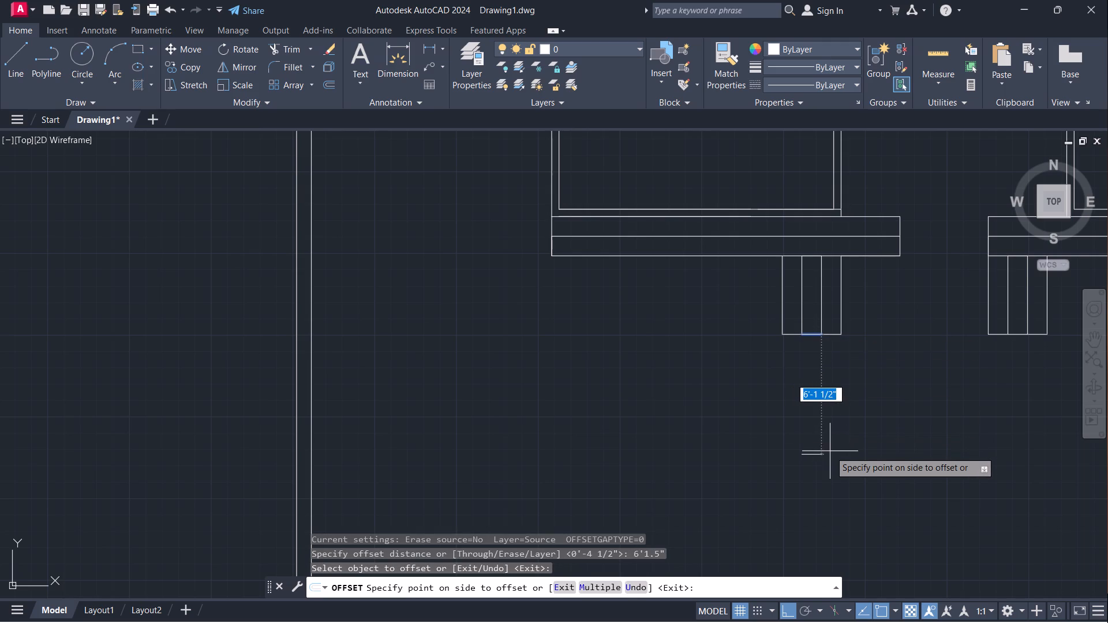
click(833, 460)
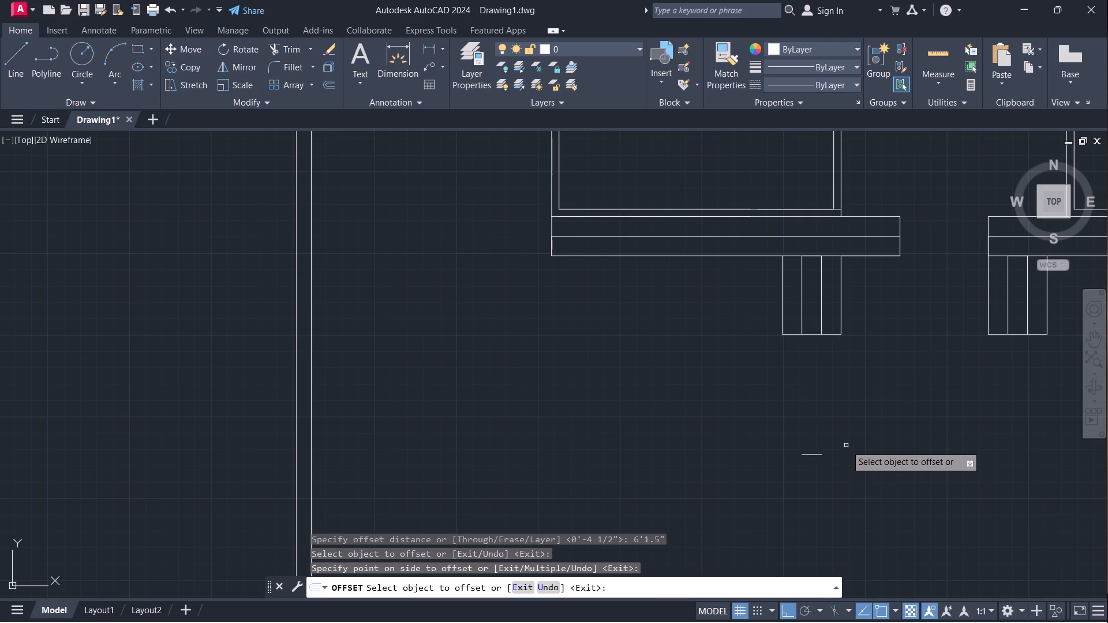
scroll(847, 444, down, 1)
scroll(892, 470, down, 2)
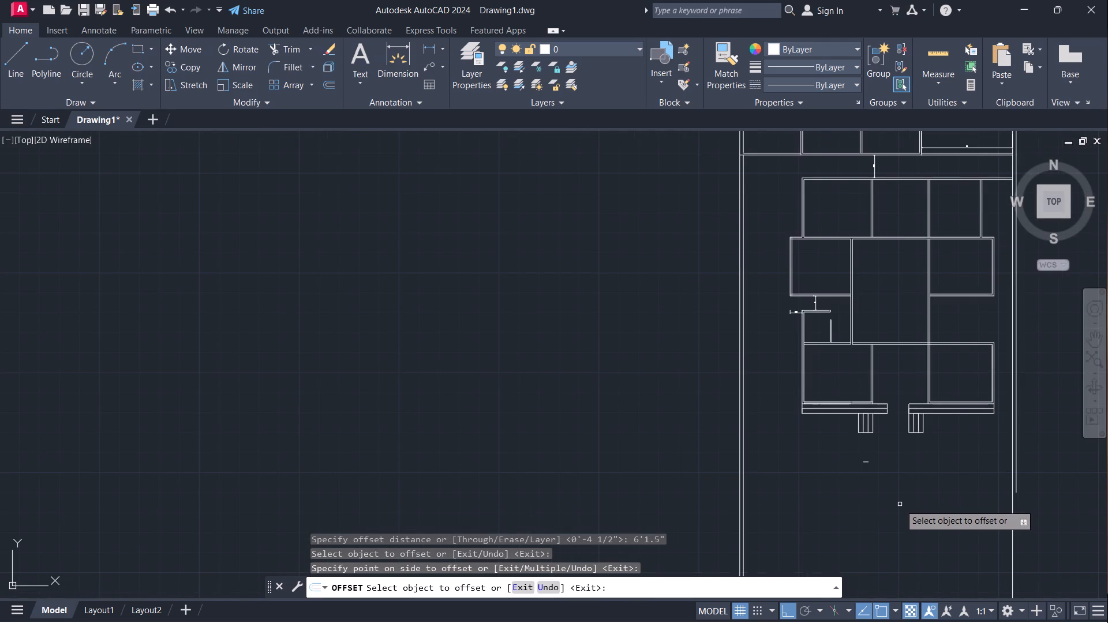
Extend the left end of the offset line below the strips to the inner line of the left boundary wall.
text(EX)
key(Return)
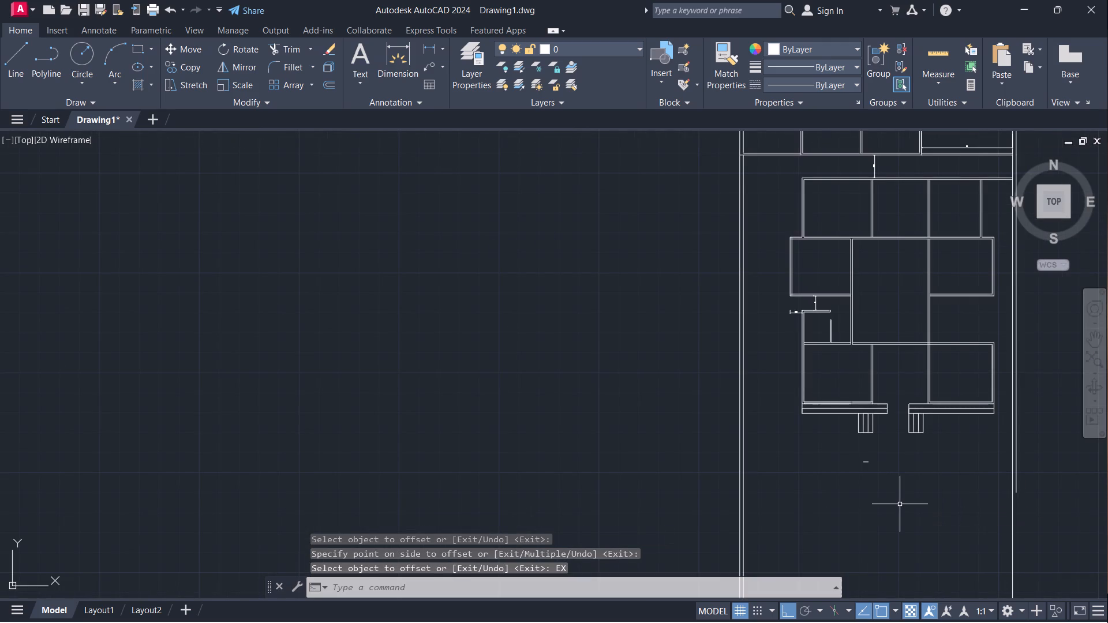
text(EX)
key(Return)
scroll(867, 467, up, 3)
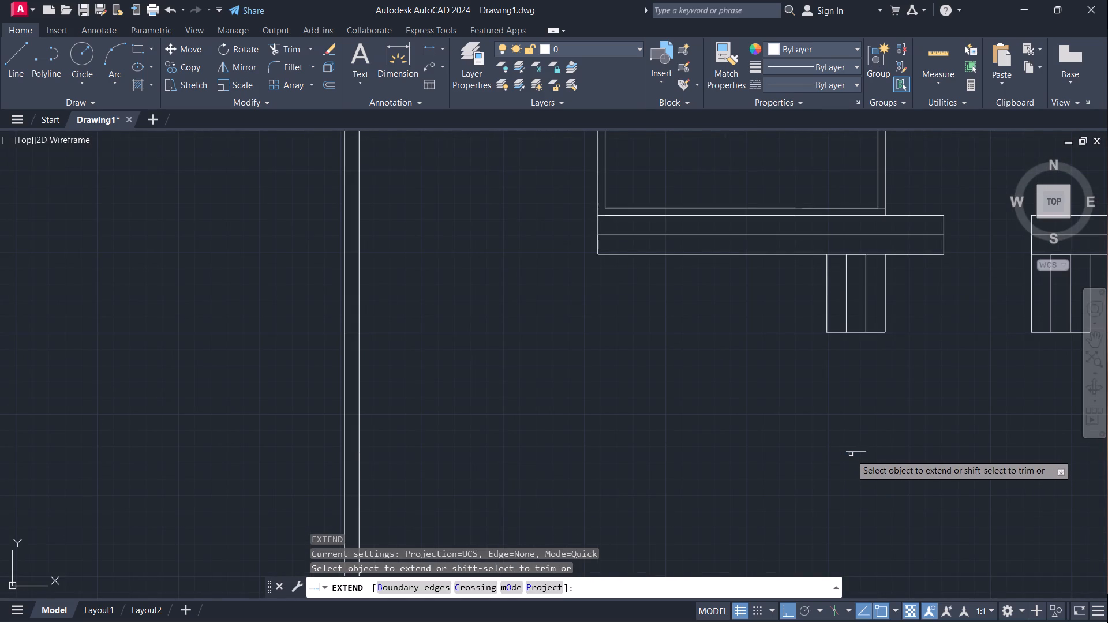
click(845, 451)
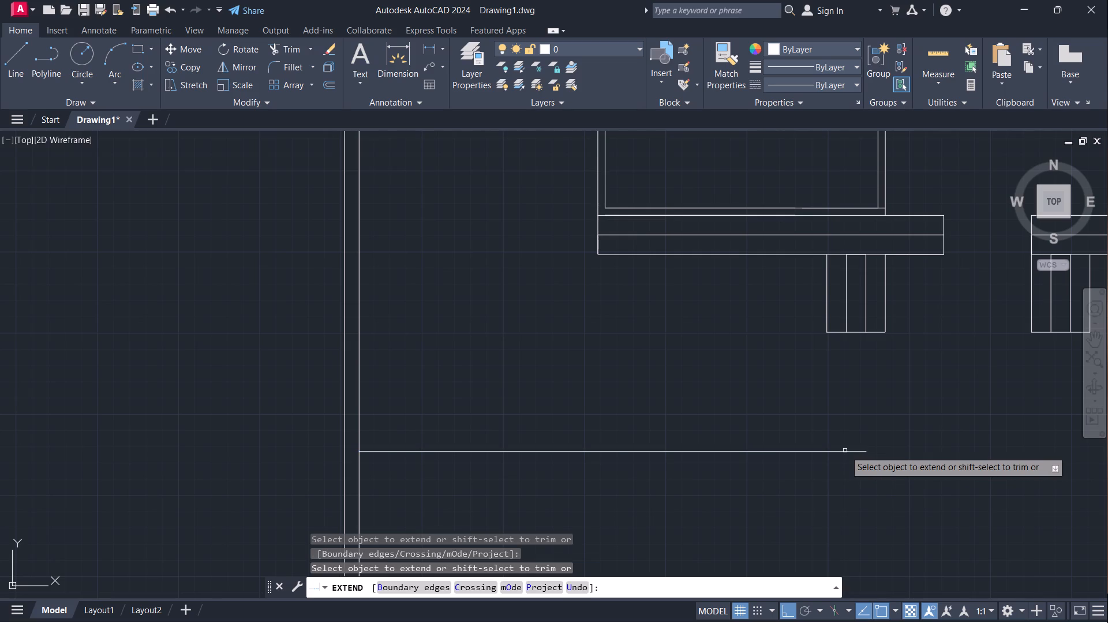
Extend the right end of the same offset line to the inner line of the right boundary wall.
scroll(862, 451, up, 3)
scroll(884, 446, down, 3)
click(874, 451)
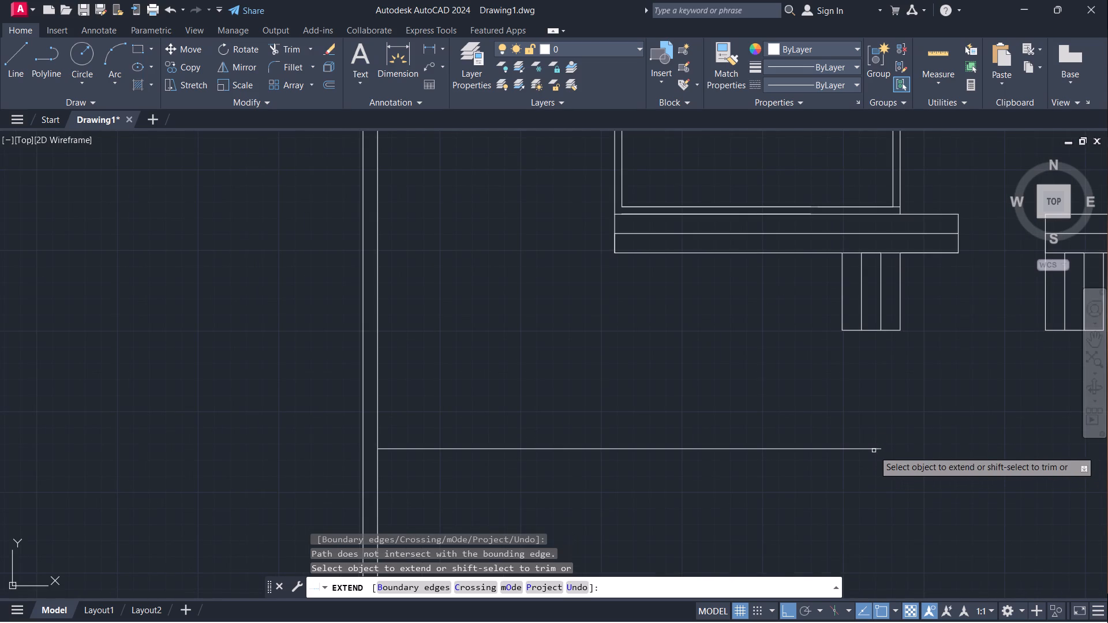
click(871, 450)
click(876, 449)
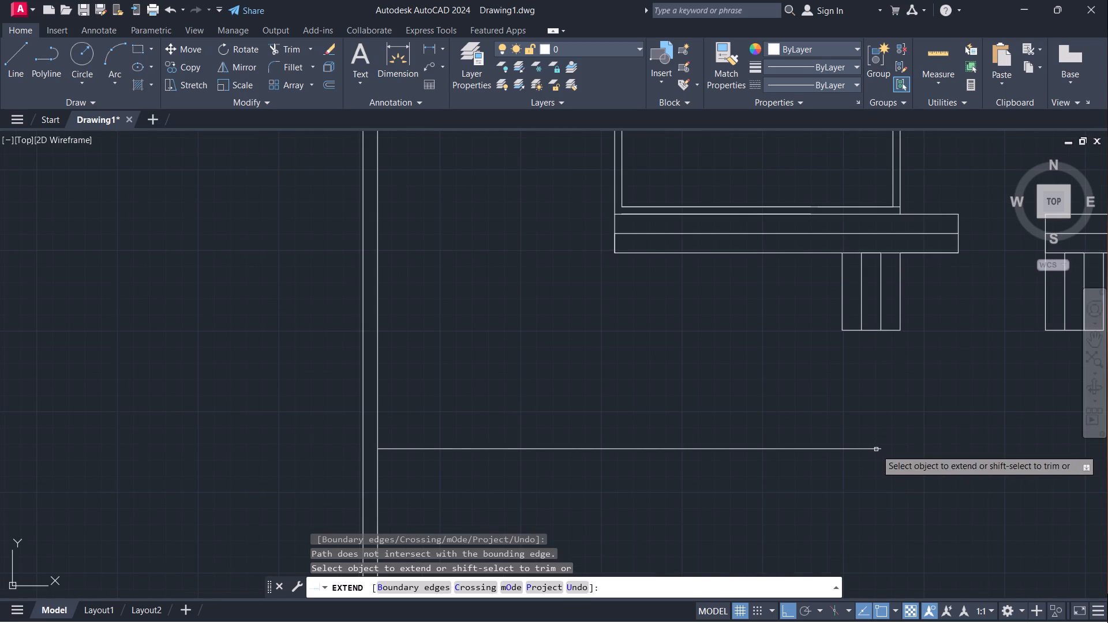
click(877, 449)
click(882, 450)
triple_click(833, 449)
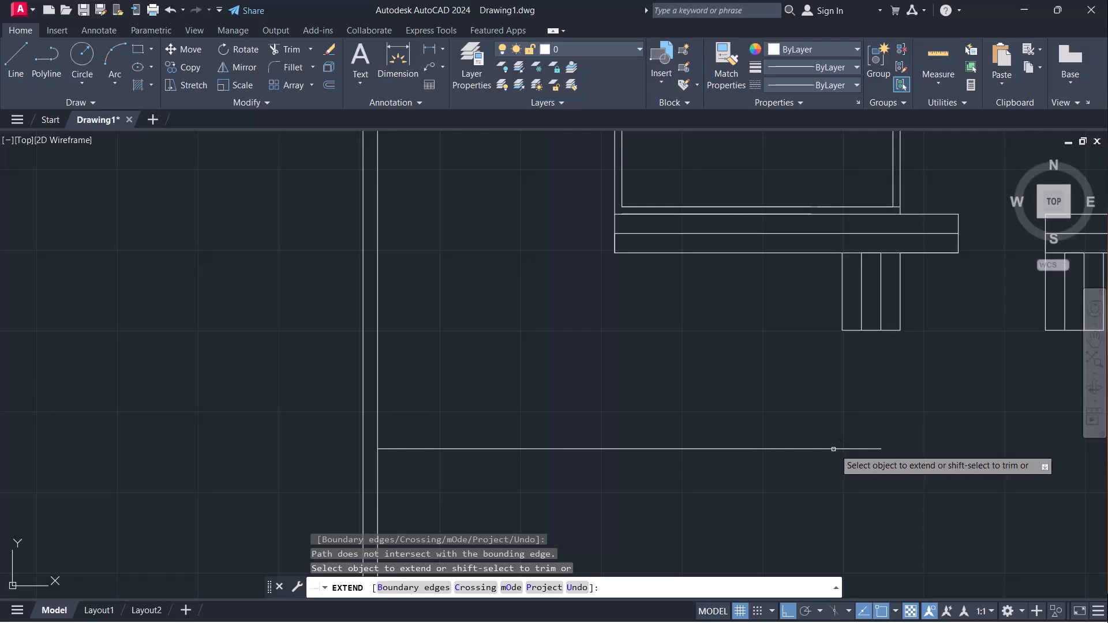
scroll(871, 426, down, 1)
middle_drag(936, 437, 761, 423)
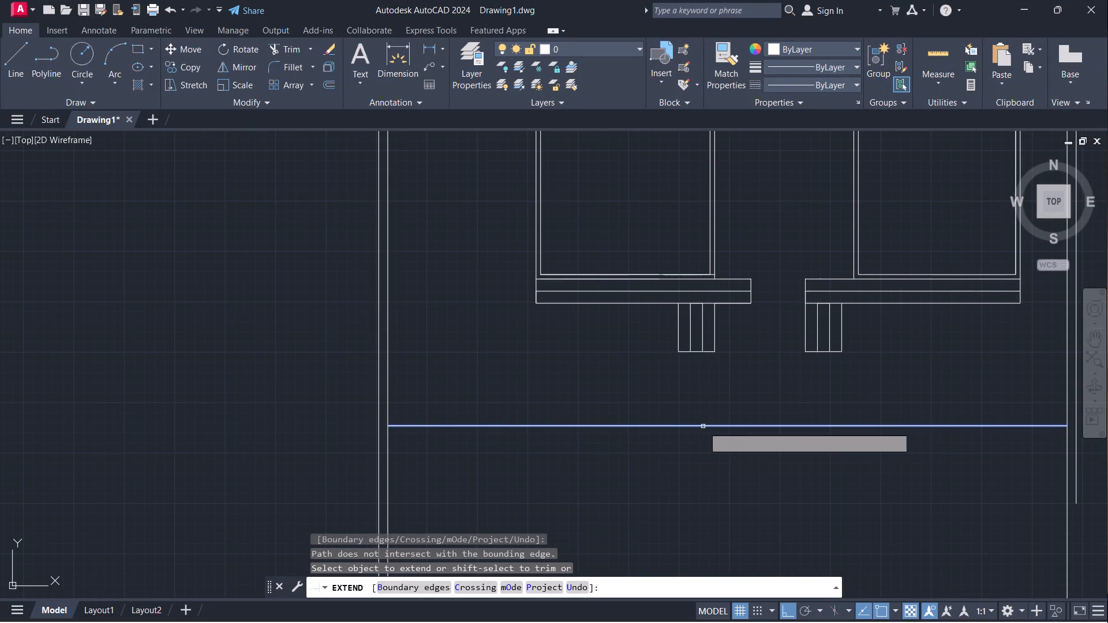
click(703, 426)
Extend the line's right end further to the outer line of the right boundary wall.
scroll(852, 414, down, 2)
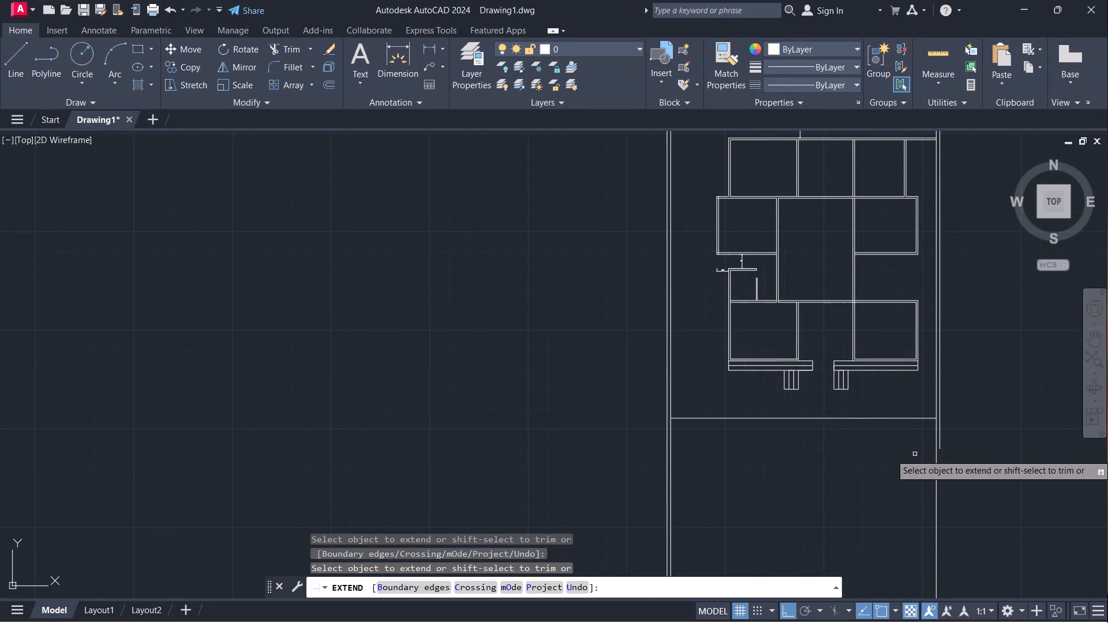
middle_drag(907, 459, 849, 461)
scroll(880, 415, up, 4)
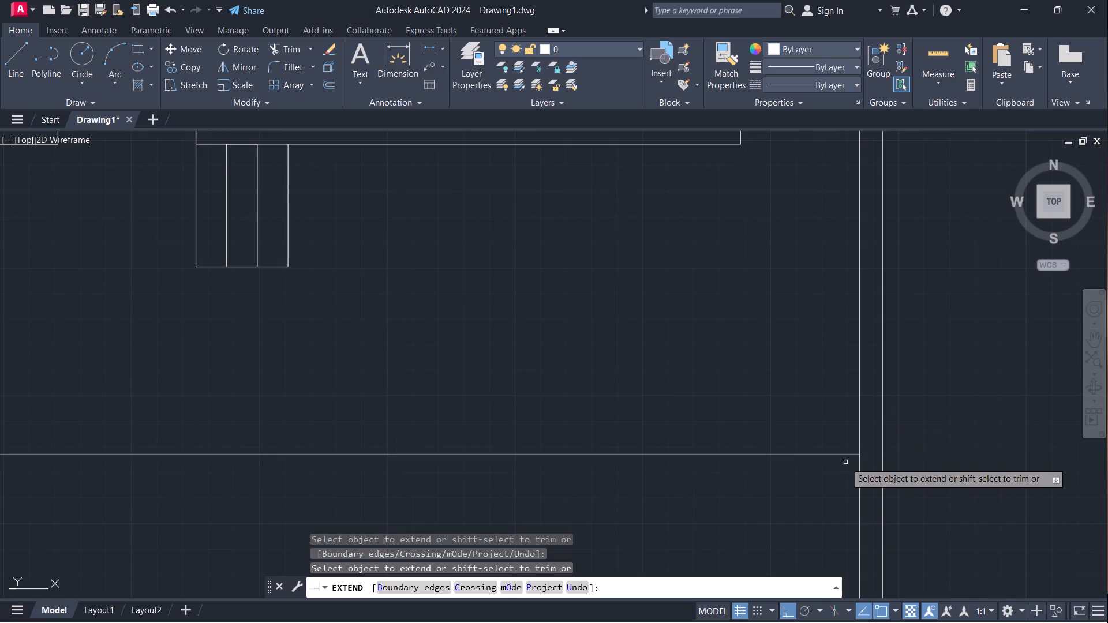
scroll(842, 463, down, 2)
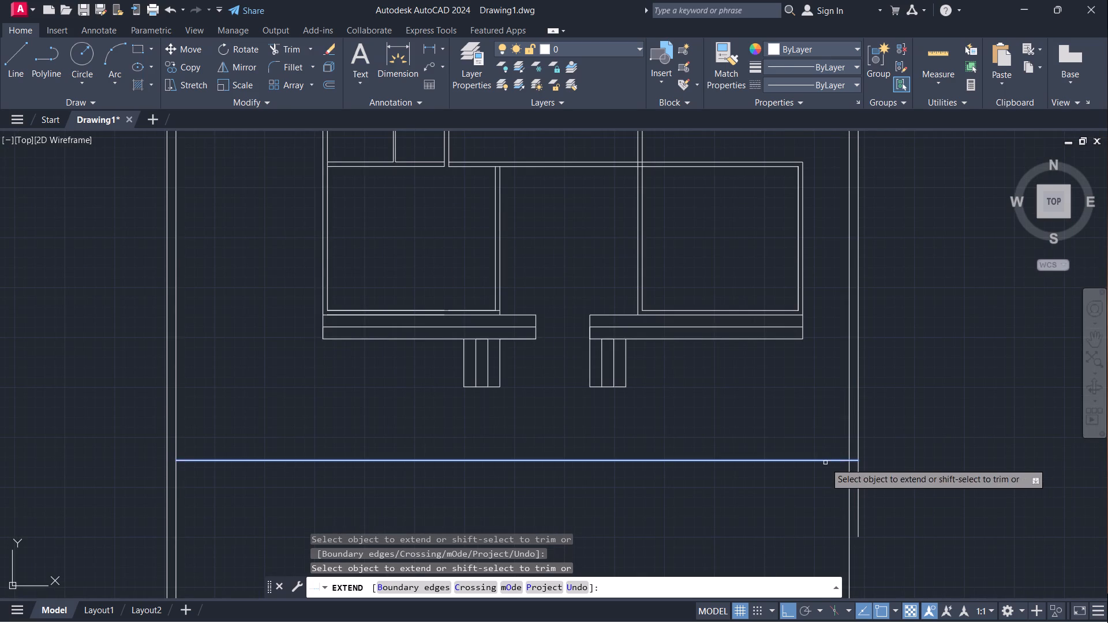
click(838, 460)
scroll(910, 489, down, 1)
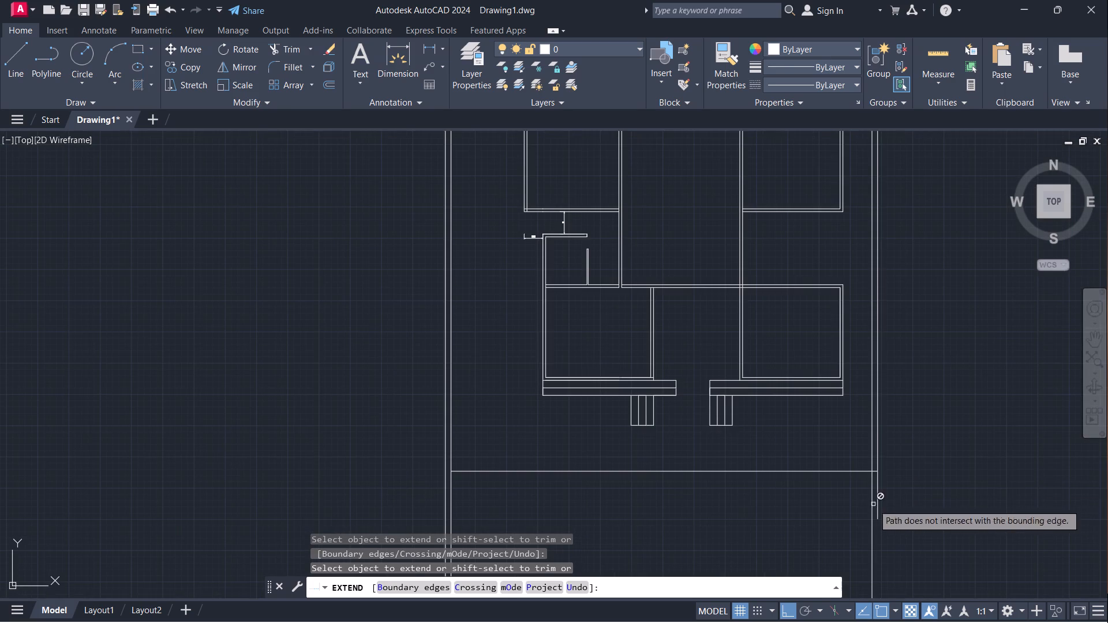
middle_drag(799, 513, 806, 489)
key(space)
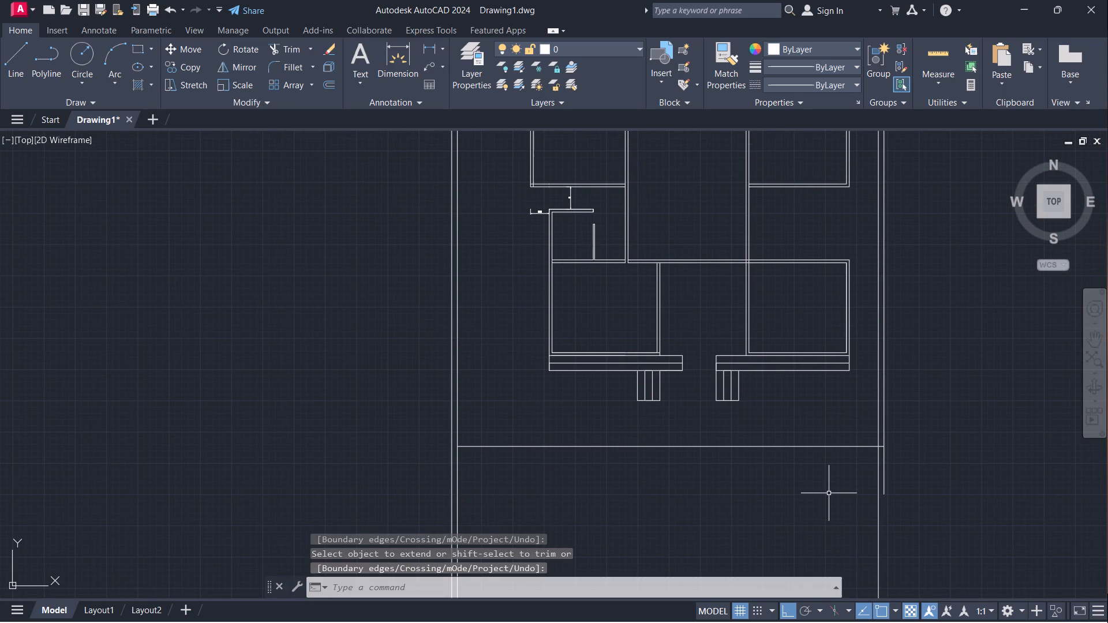
Trim both lines of the right boundary wall where they run below the new bottom line.
text(TR)
key(Return)
scroll(796, 487, up, 2)
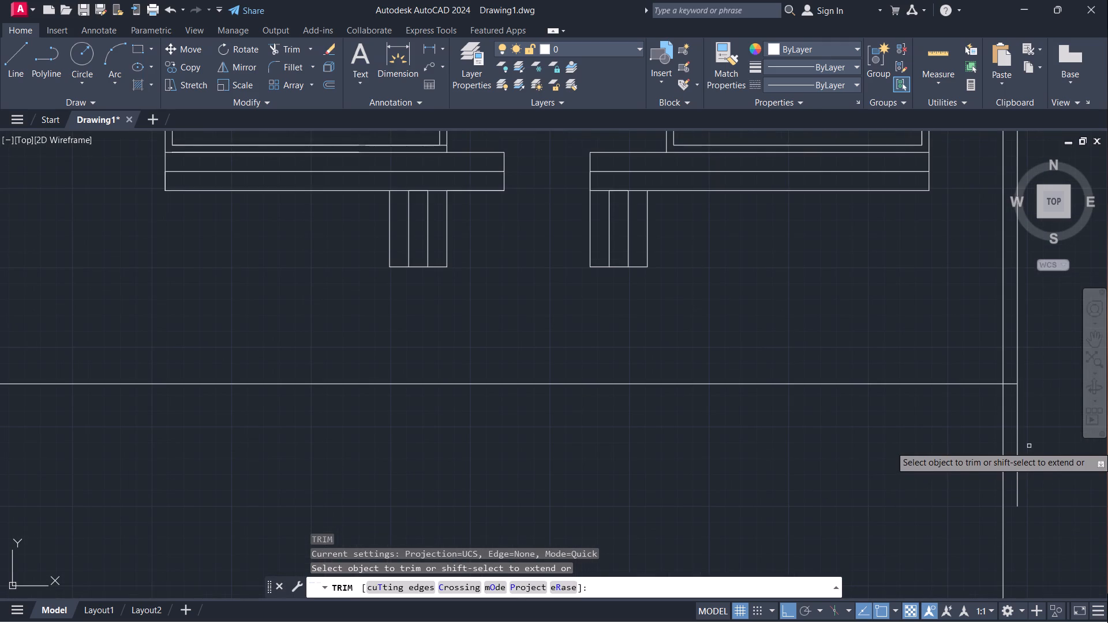
drag(1029, 445, 950, 464)
scroll(945, 445, down, 4)
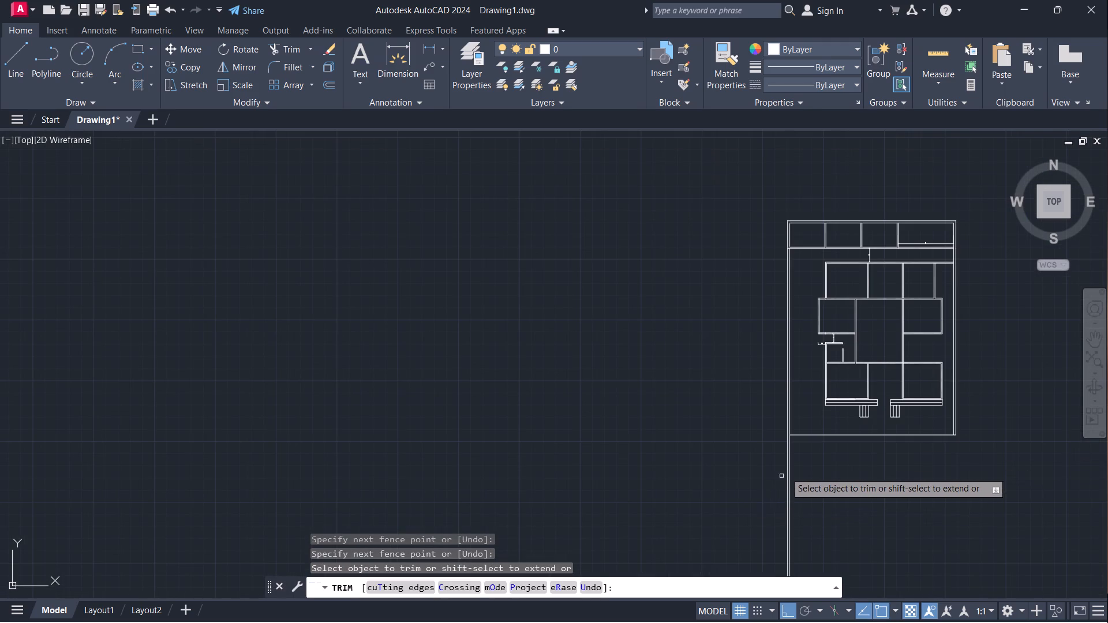
scroll(791, 453, up, 4)
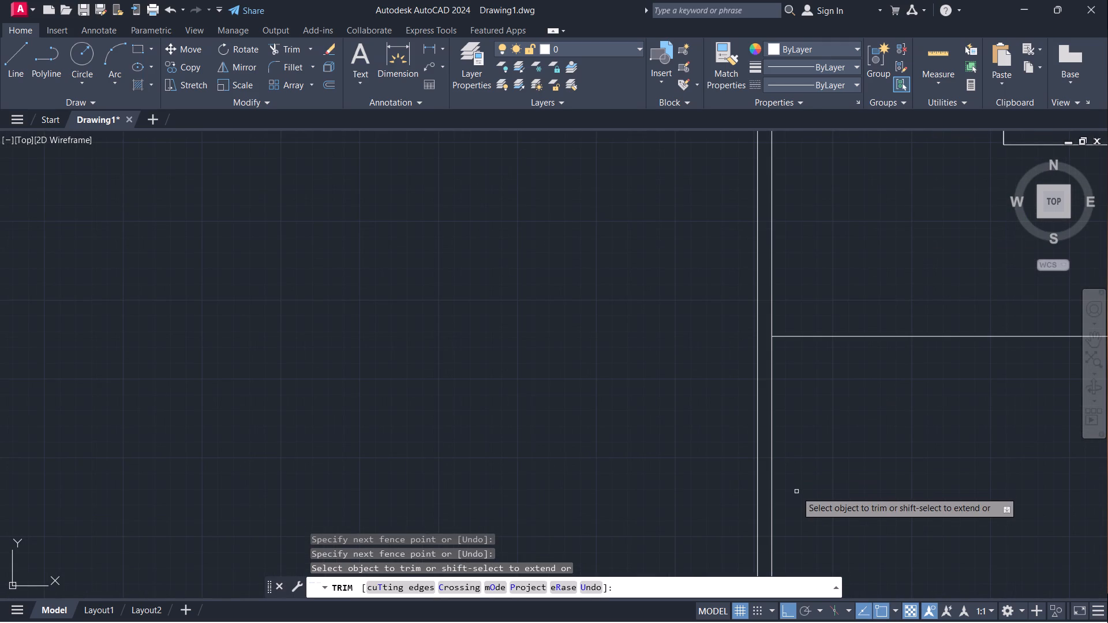
key(Escape)
Extend the bottom line's left end to the outer line of the left boundary wall.
text(EX)
key(Return)
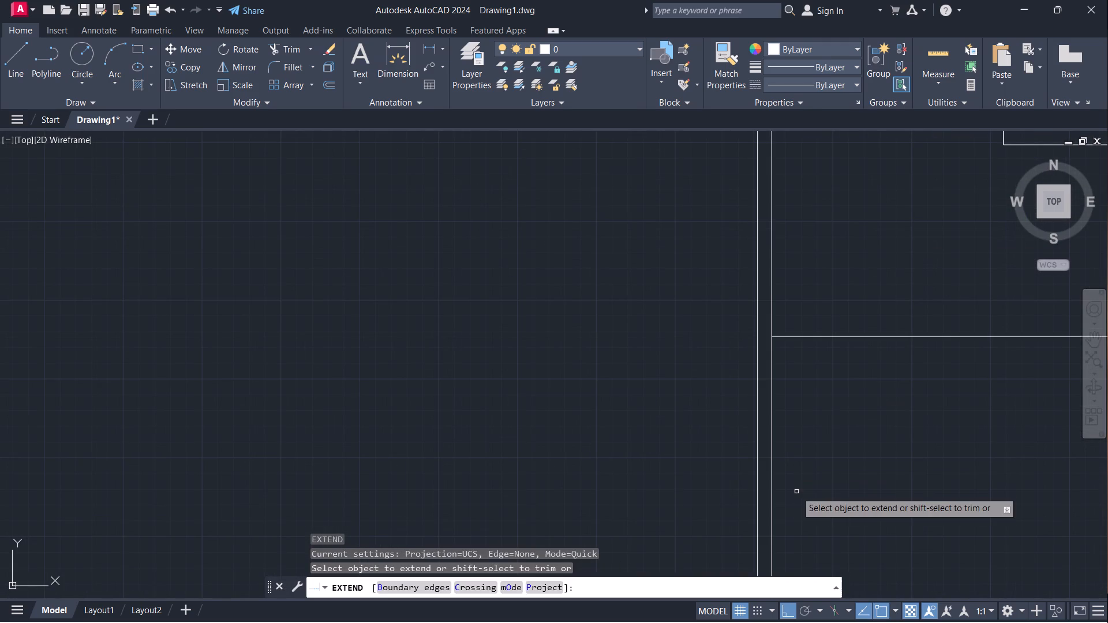
click(784, 337)
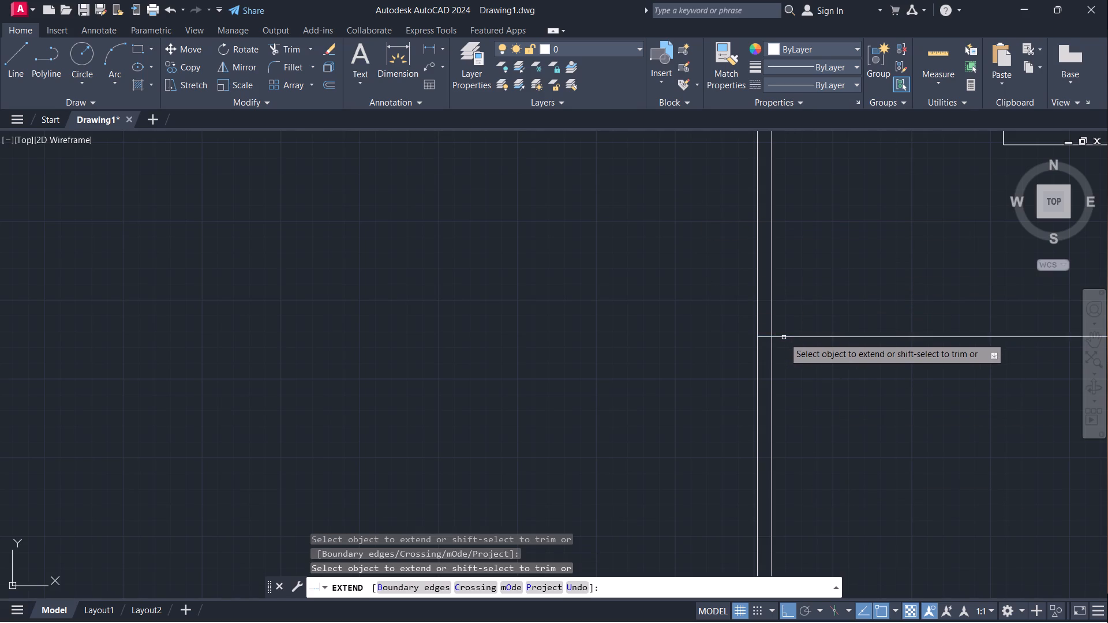
key(space)
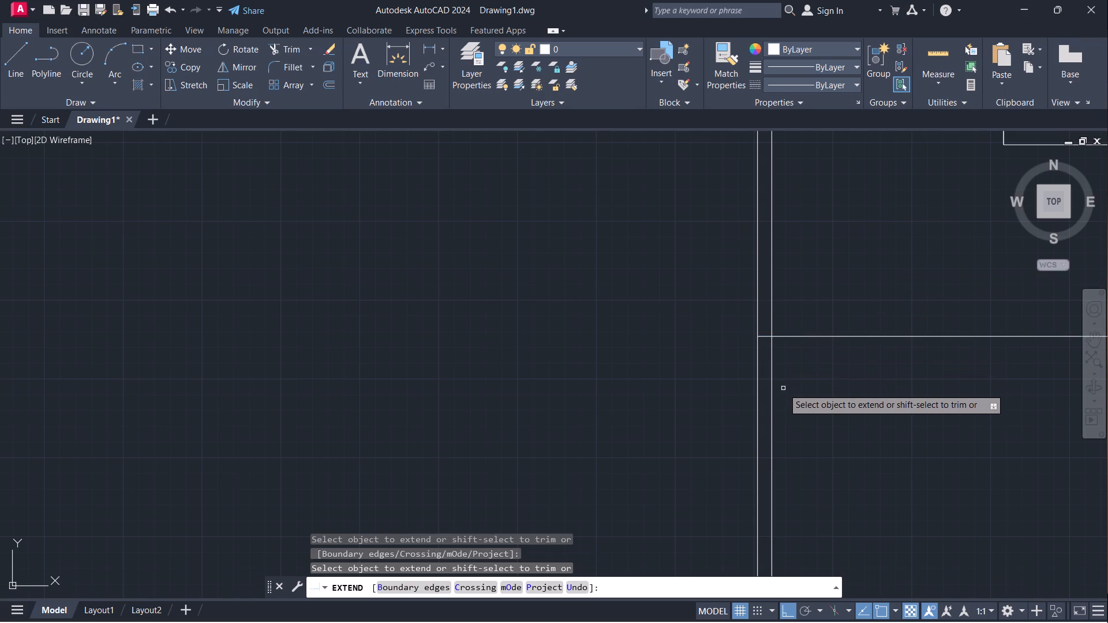
Trim both lines of the left boundary wall where they run below the bottom line.
text(TR)
key(Return)
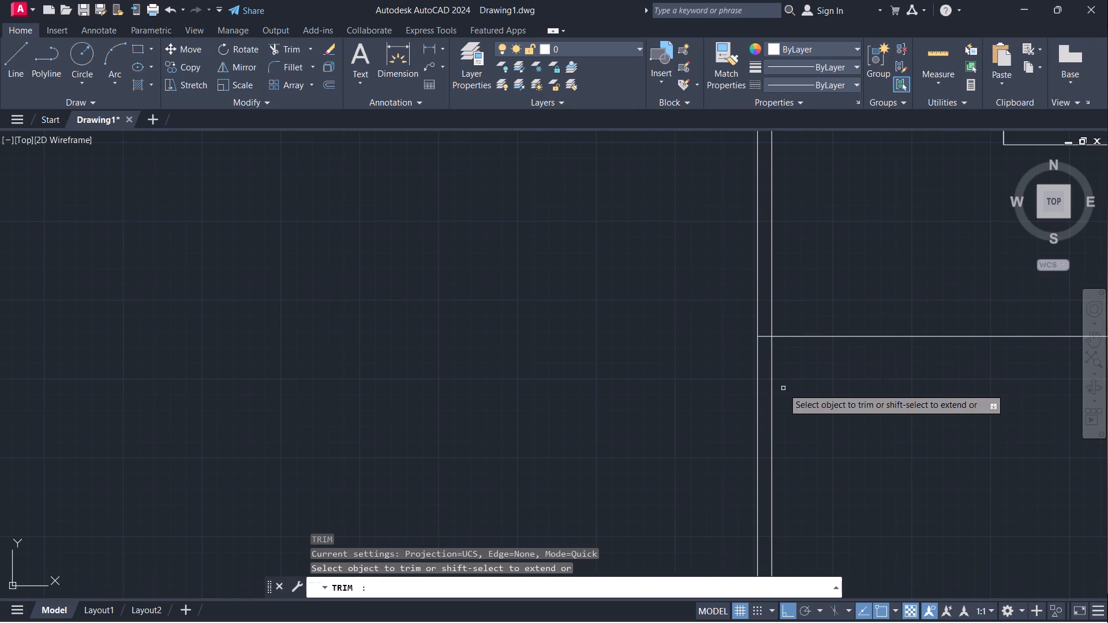
drag(718, 396, 831, 414)
scroll(859, 303, down, 4)
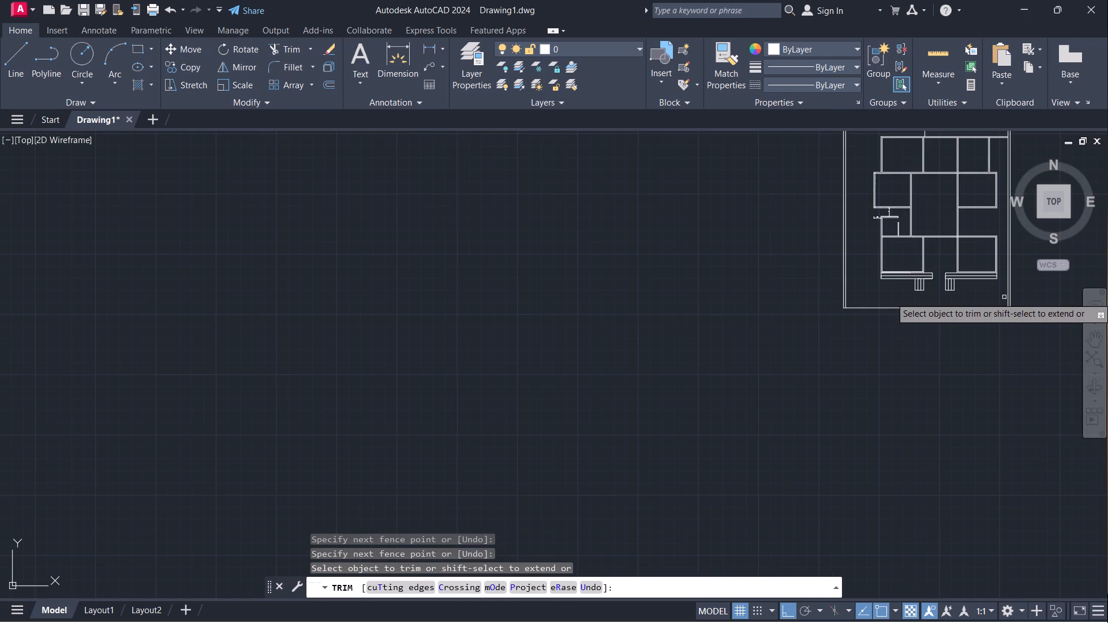
middle_drag(904, 371, 736, 472)
key(space)
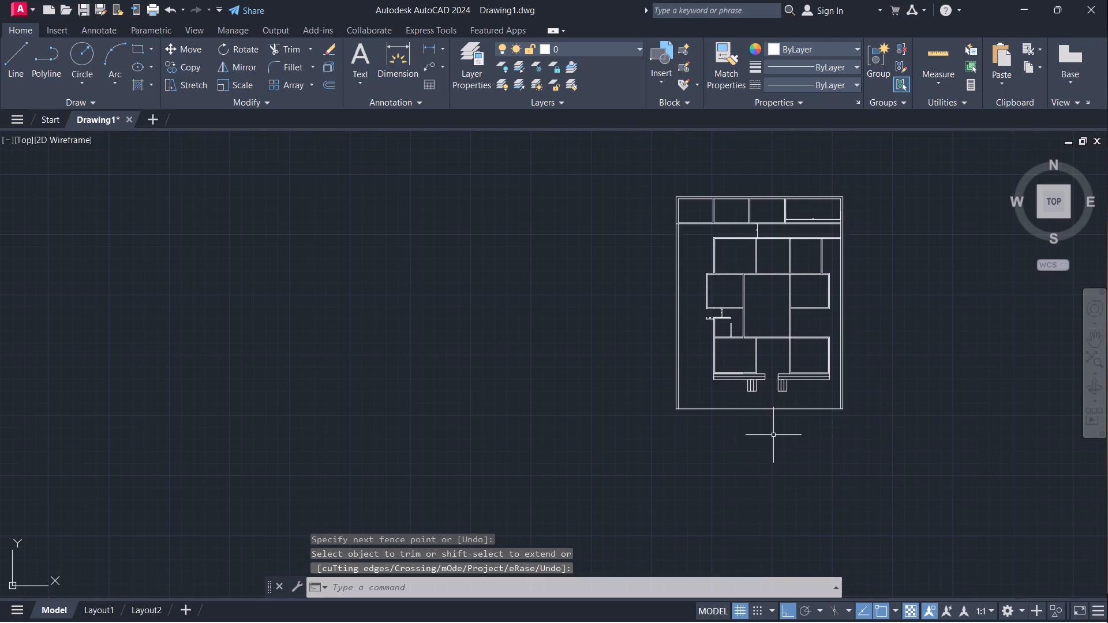
Add a vertical linear dimension from the bottom edge of the left-hand strip group to the bottom boundary line.
scroll(763, 389, up, 6)
scroll(734, 423, down, 2)
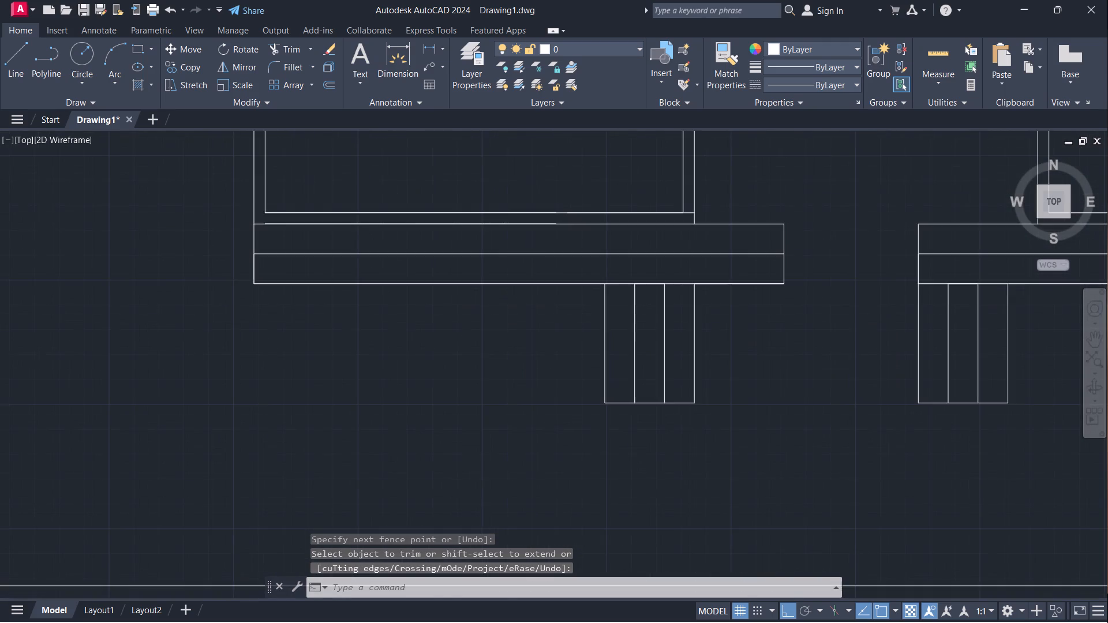
click(421, 50)
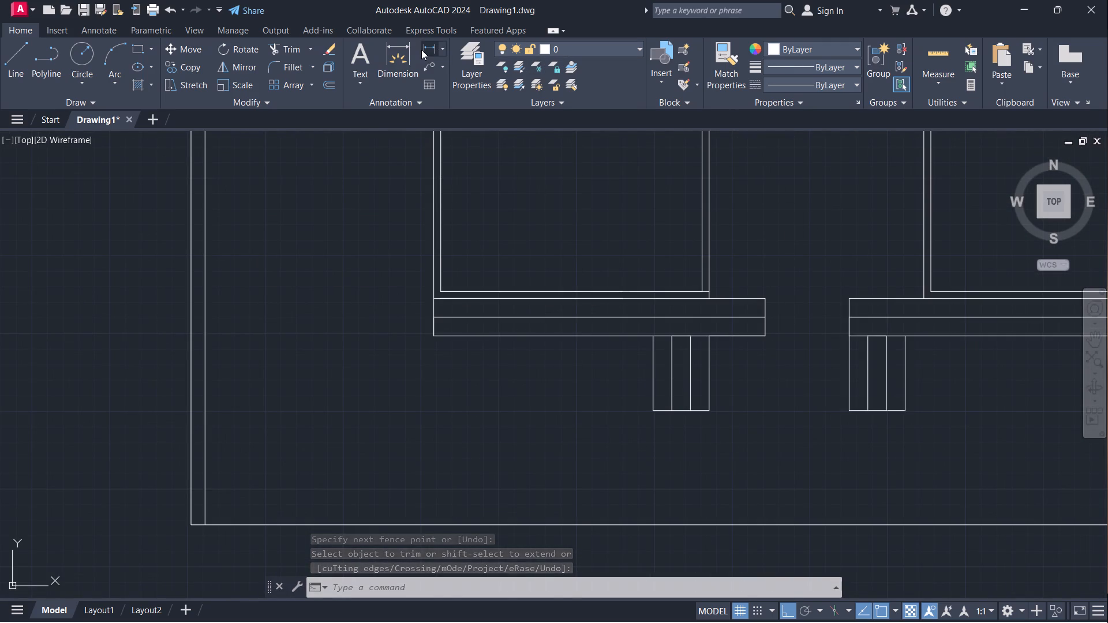
click(659, 411)
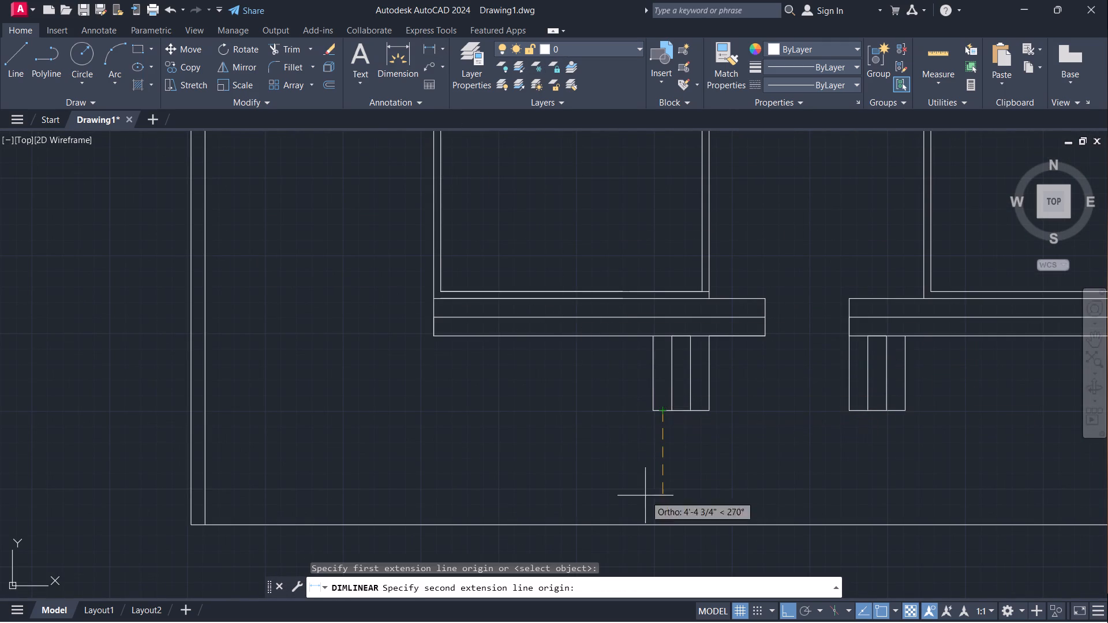
click(665, 526)
click(671, 523)
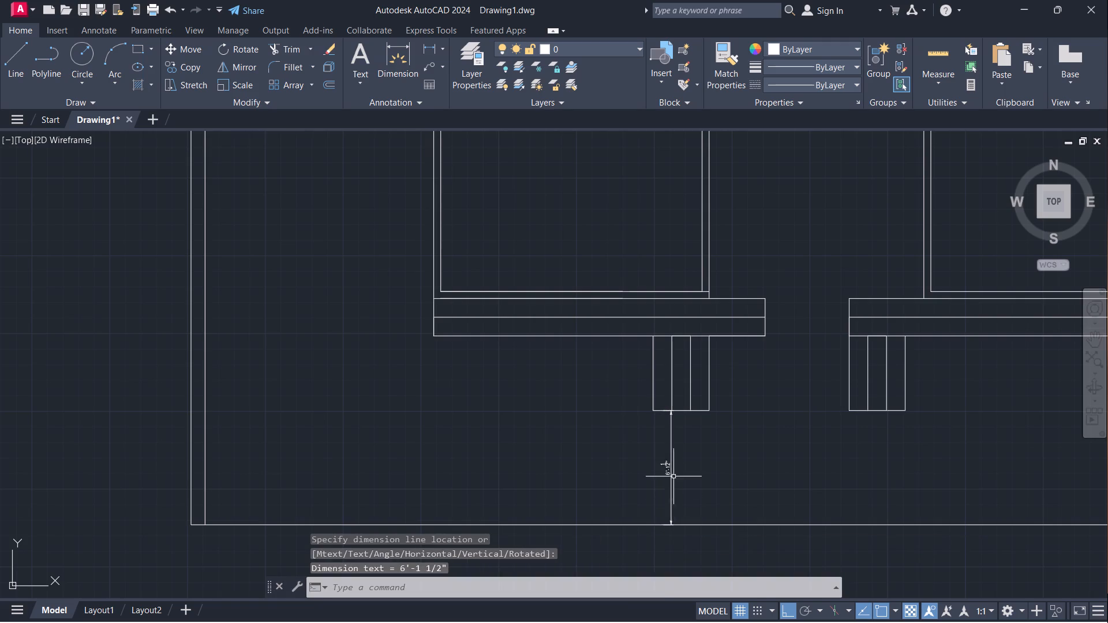
Delete the horizontal 19' dimension in the top-right room of the plan.
scroll(675, 470, up, 4)
scroll(728, 449, down, 5)
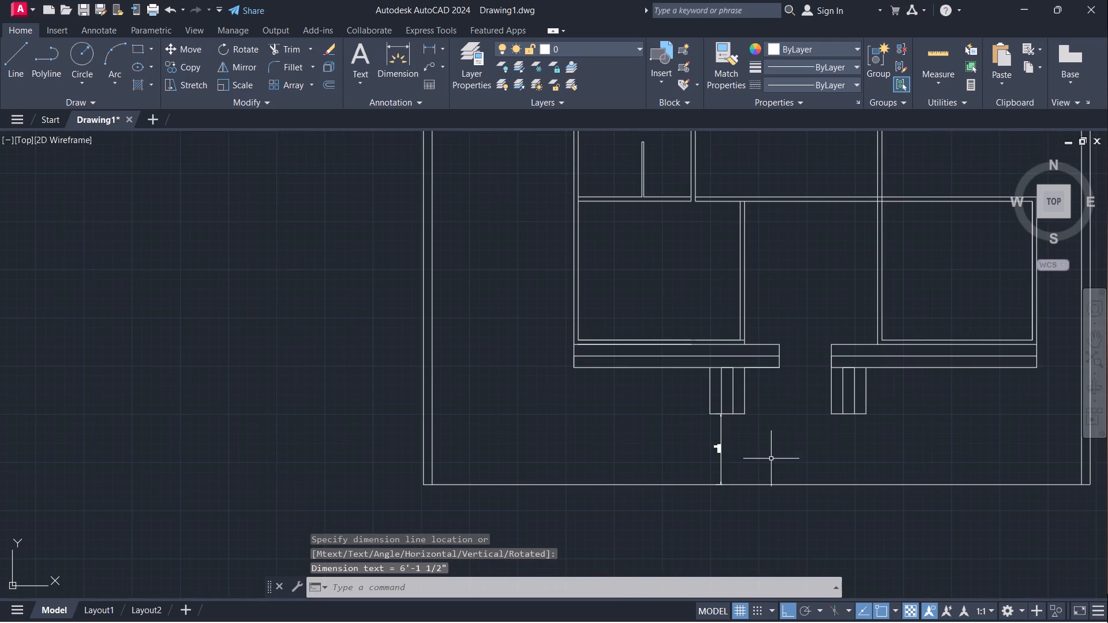
scroll(808, 406, down, 2)
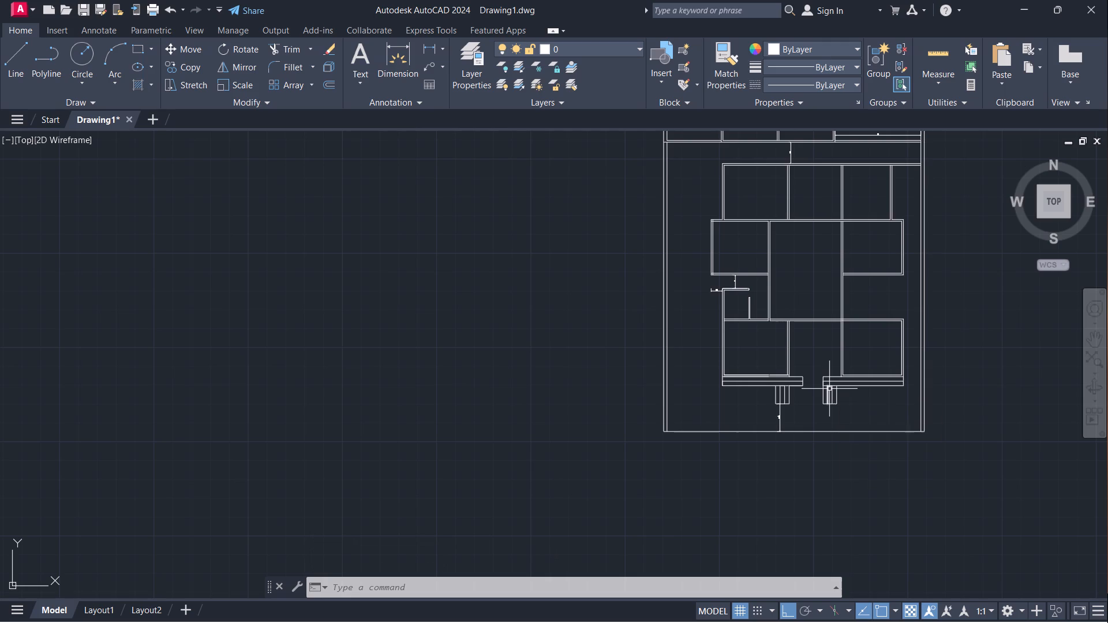
scroll(840, 271, down, 1)
middle_drag(808, 291, 589, 361)
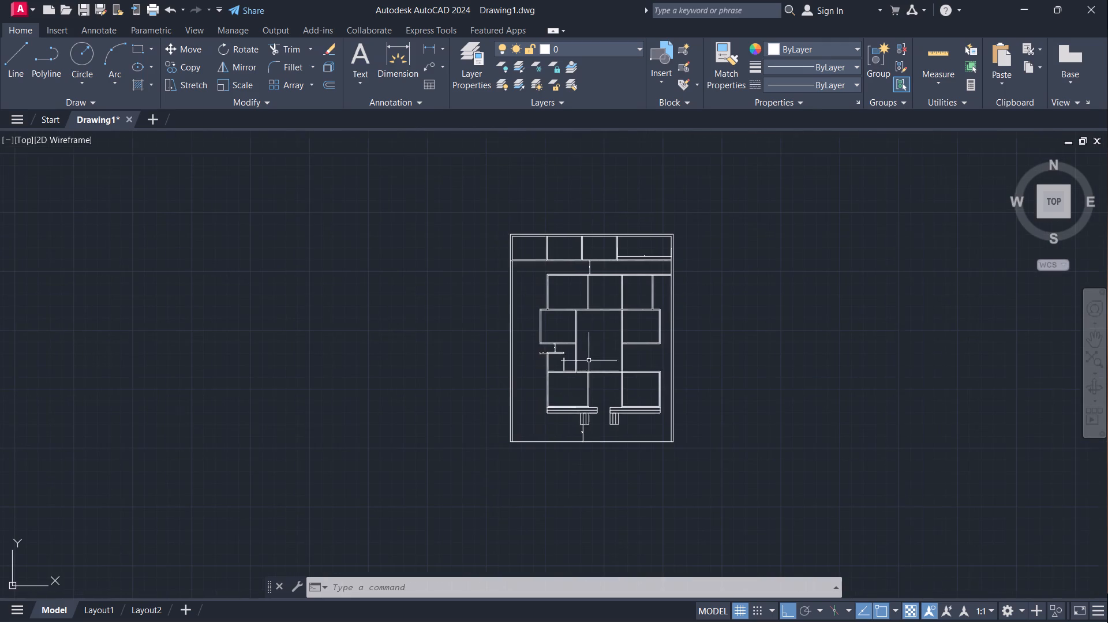
scroll(672, 260, up, 3)
scroll(565, 246, up, 3)
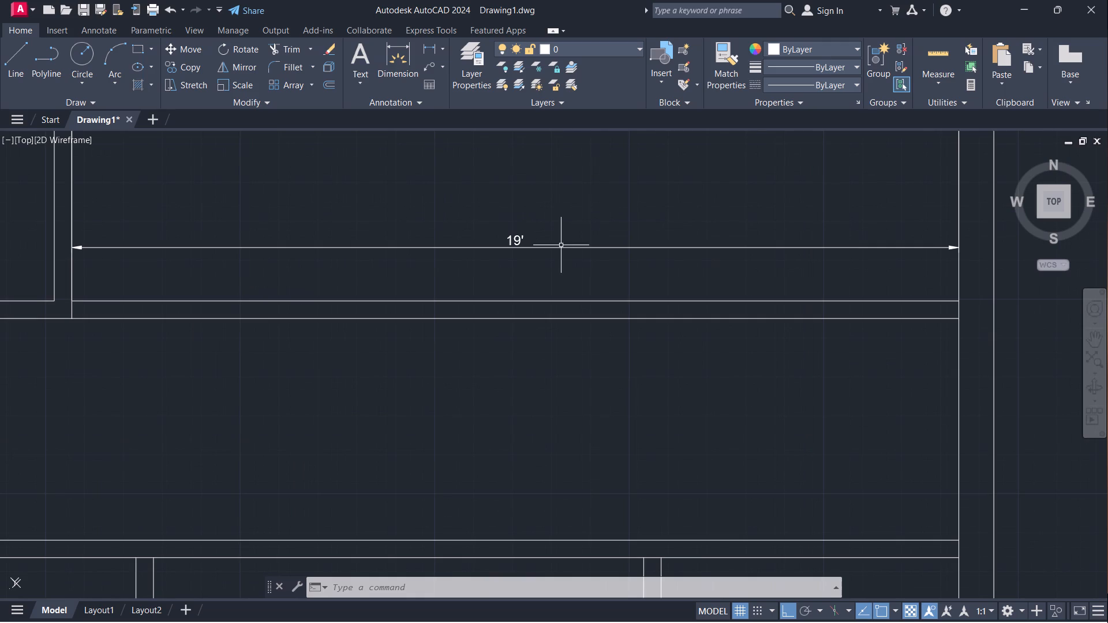
click(546, 251)
click(542, 248)
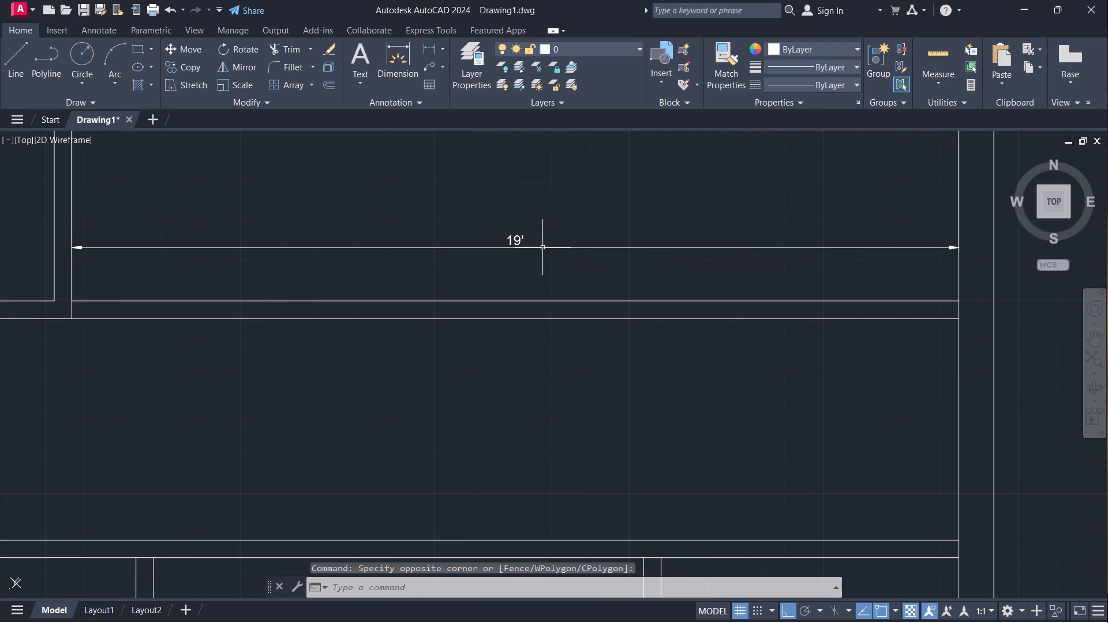
click(523, 241)
click(515, 250)
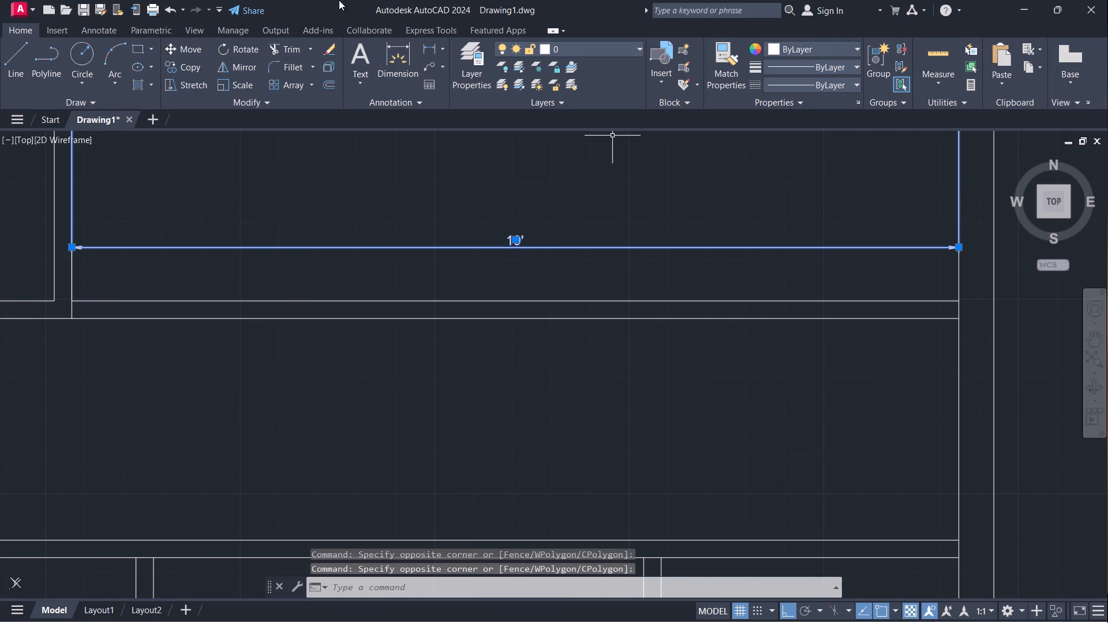
key(Delete)
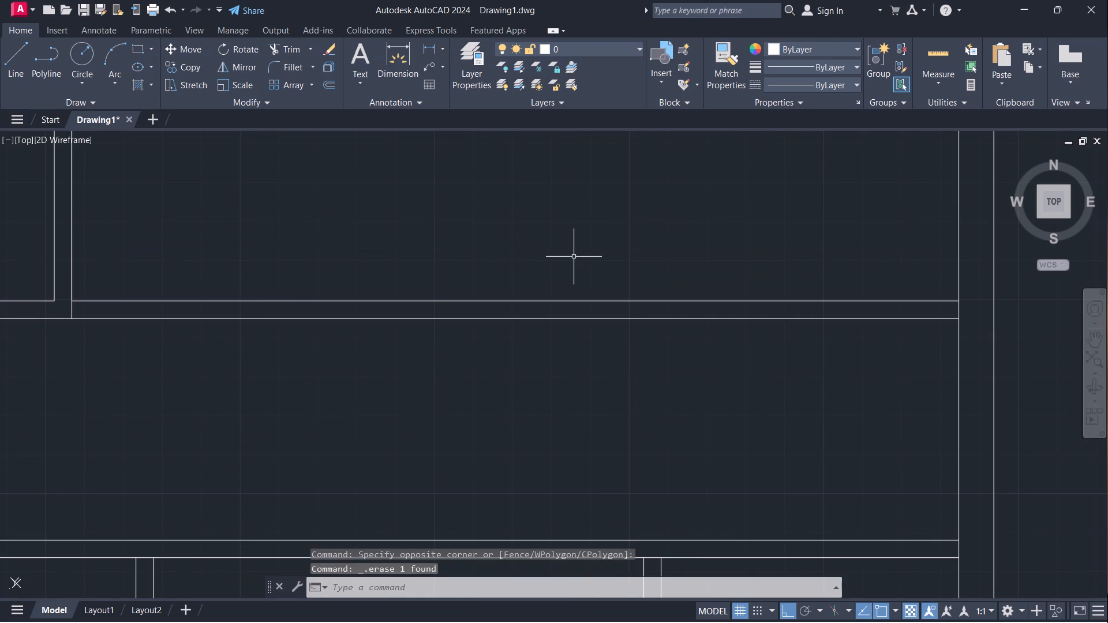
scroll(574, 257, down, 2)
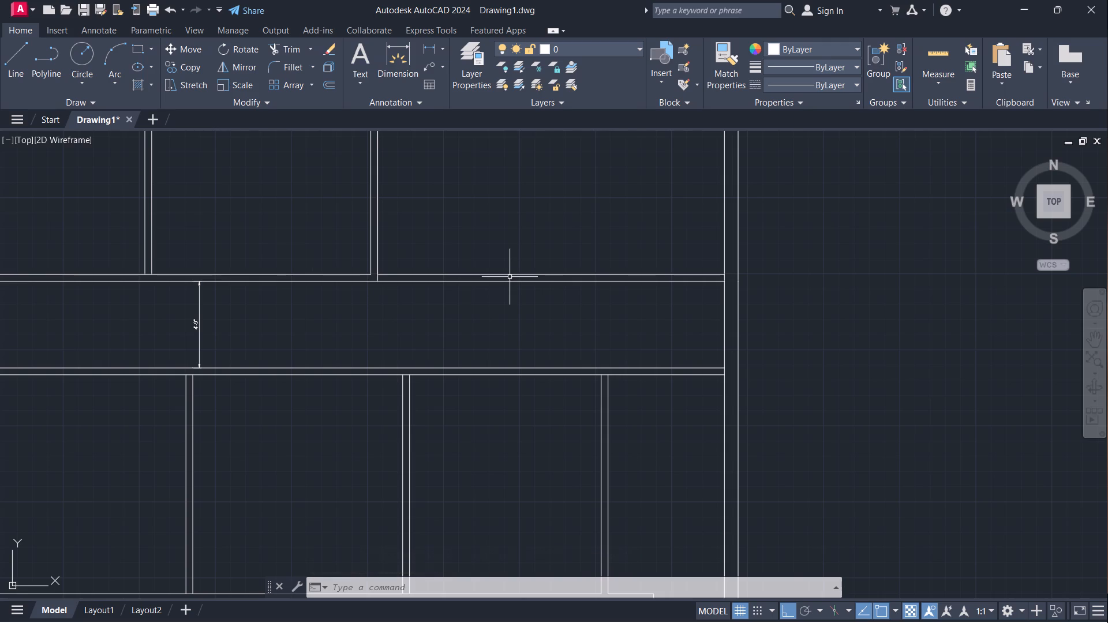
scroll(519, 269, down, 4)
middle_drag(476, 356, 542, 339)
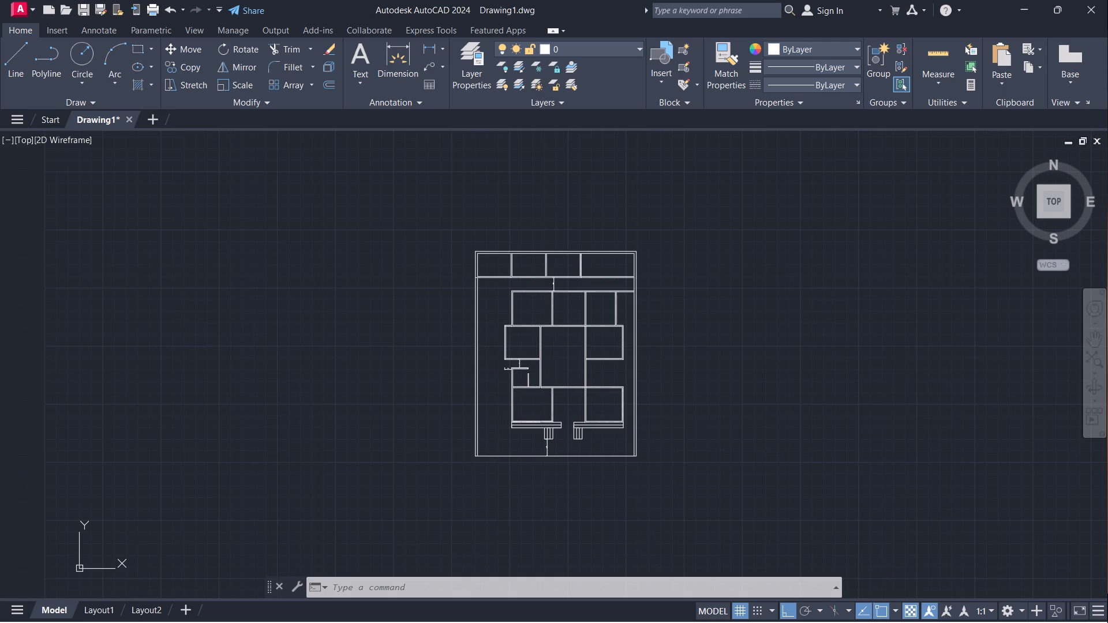
Examine the whole floor plan, from the top row of rooms down to the front strips and bottom line.
scroll(592, 305, up, 2)
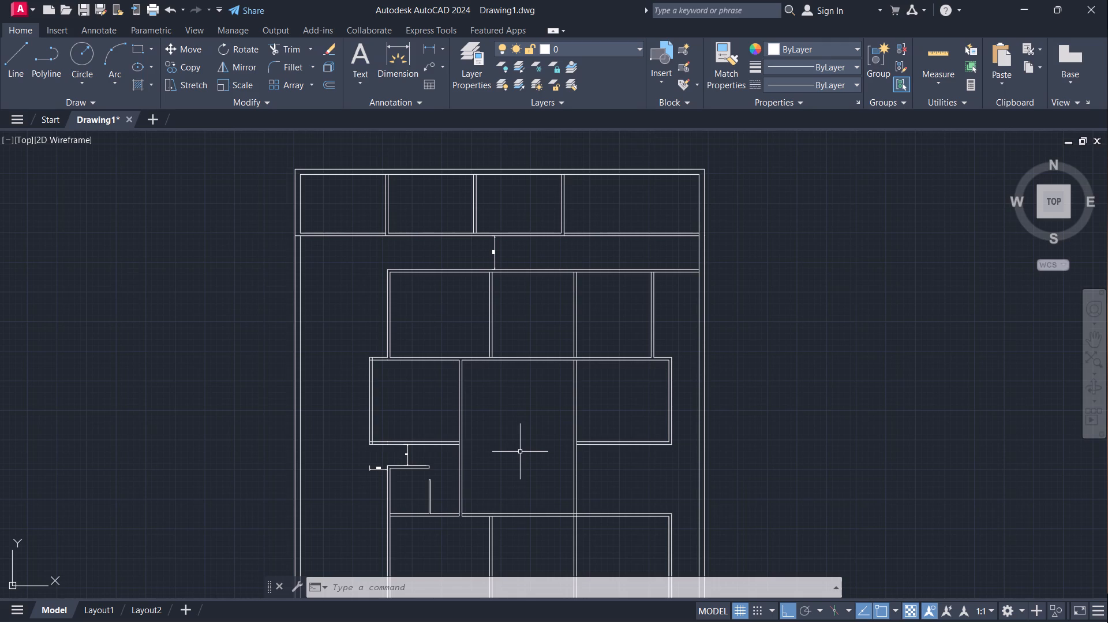
scroll(520, 446, down, 2)
middle_drag(533, 521, 609, 408)
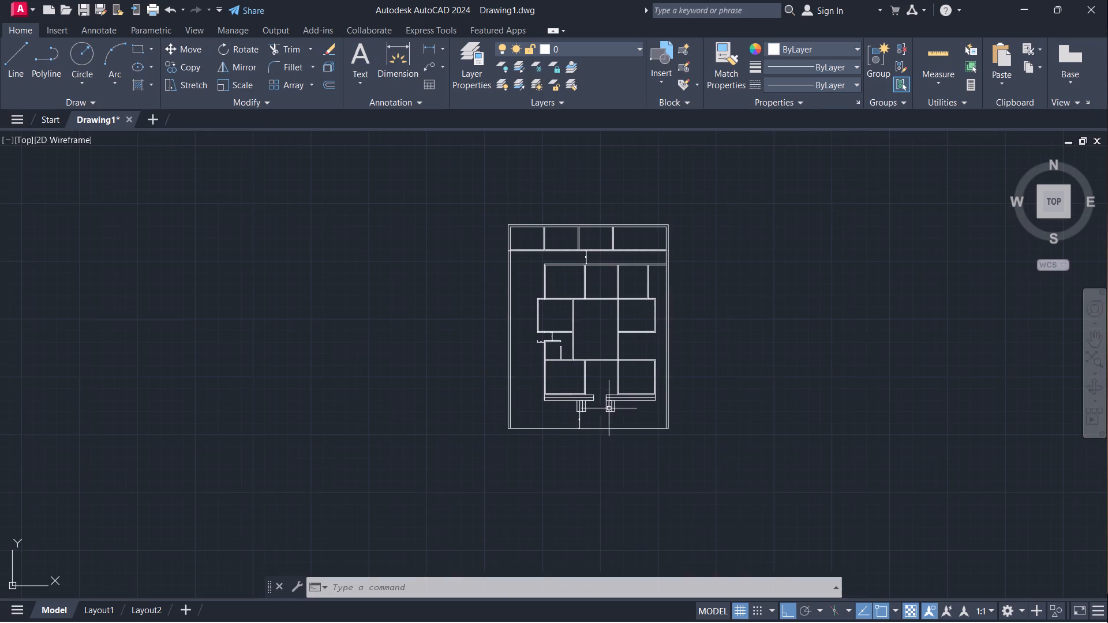
scroll(572, 319, up, 2)
scroll(630, 282, down, 2)
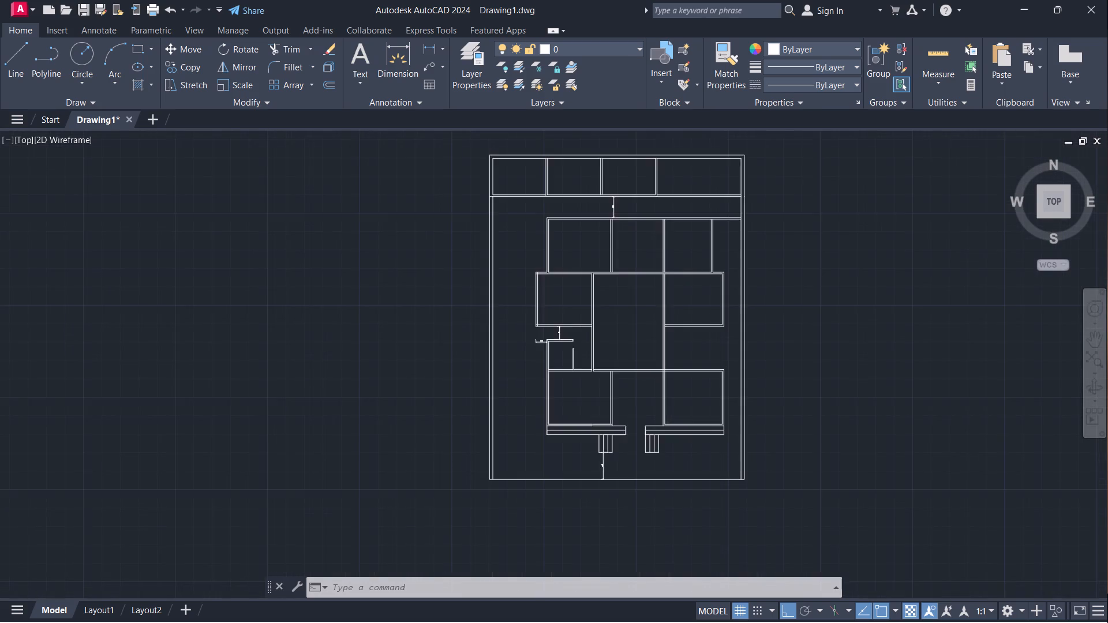
scroll(630, 282, up, 2)
middle_drag(630, 282, 595, 425)
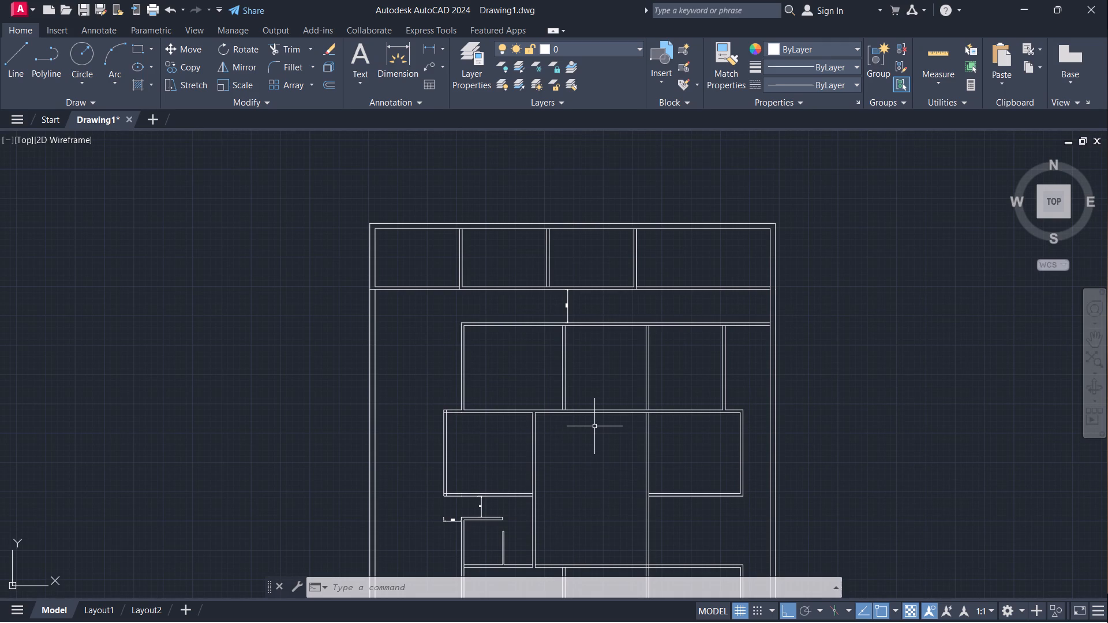
scroll(595, 426, down, 1)
scroll(604, 422, up, 1)
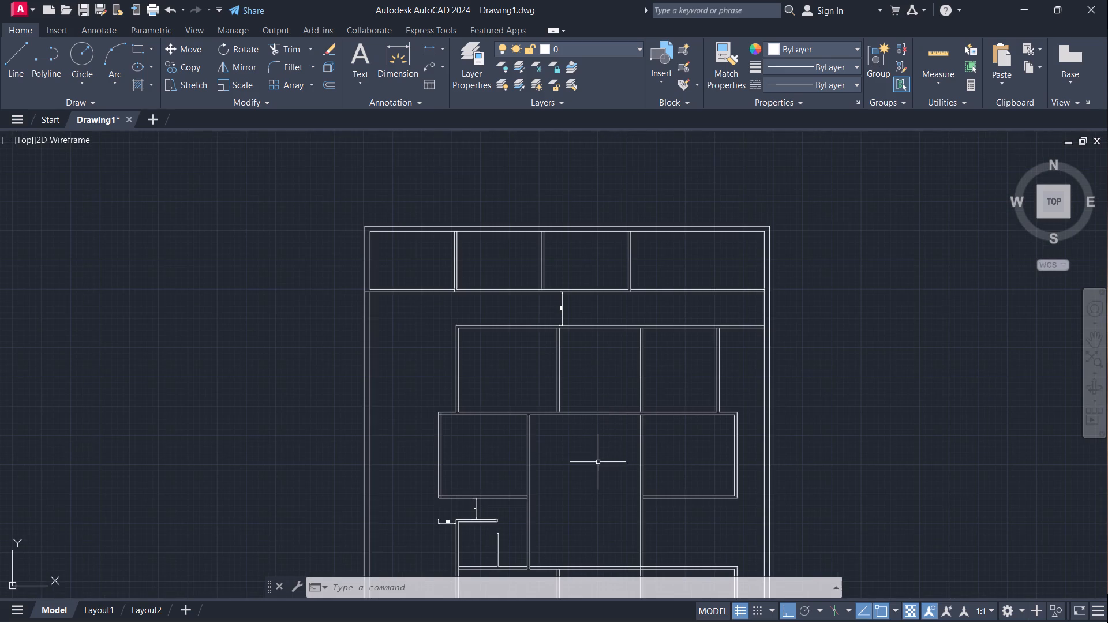
scroll(611, 494, up, 1)
middle_drag(611, 494, 645, 415)
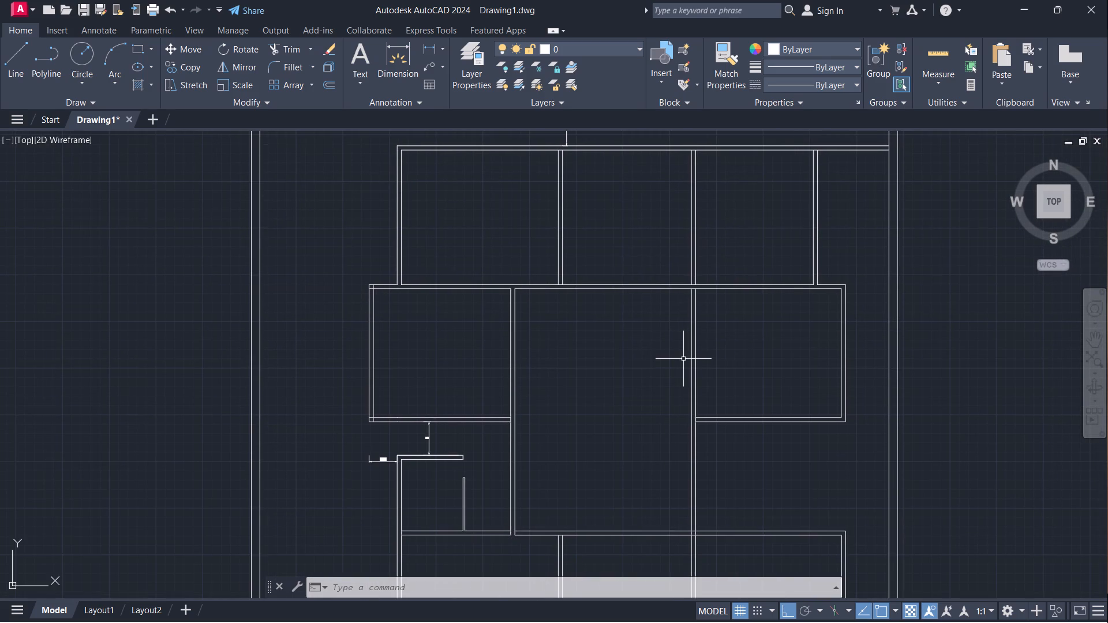
scroll(684, 358, down, 1)
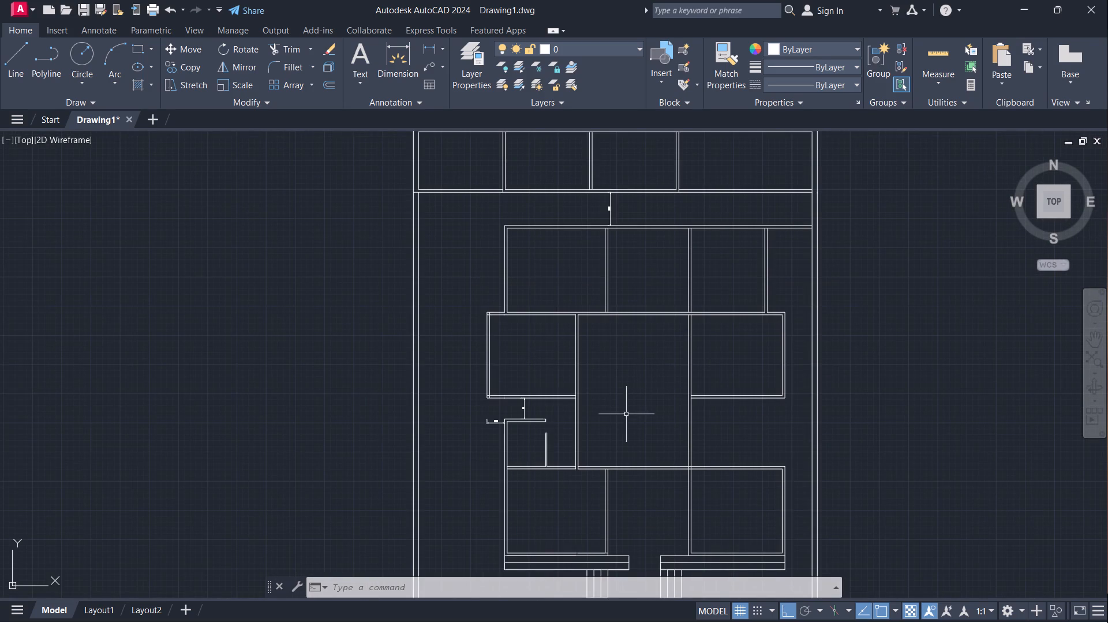
scroll(622, 493, up, 1)
scroll(638, 472, down, 2)
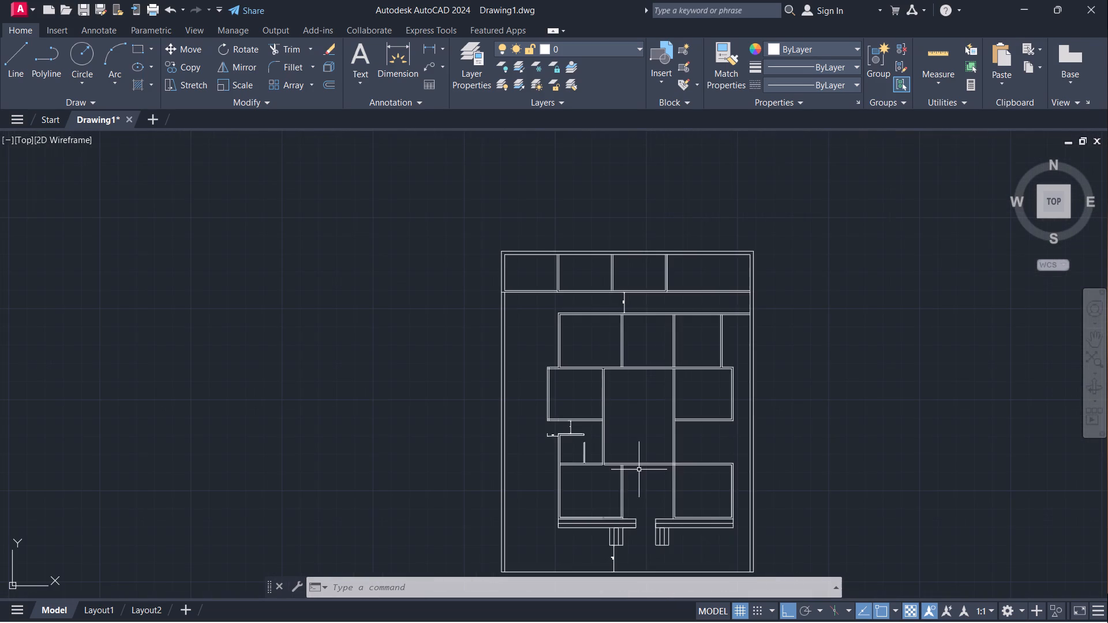
middle_drag(625, 494, 625, 401)
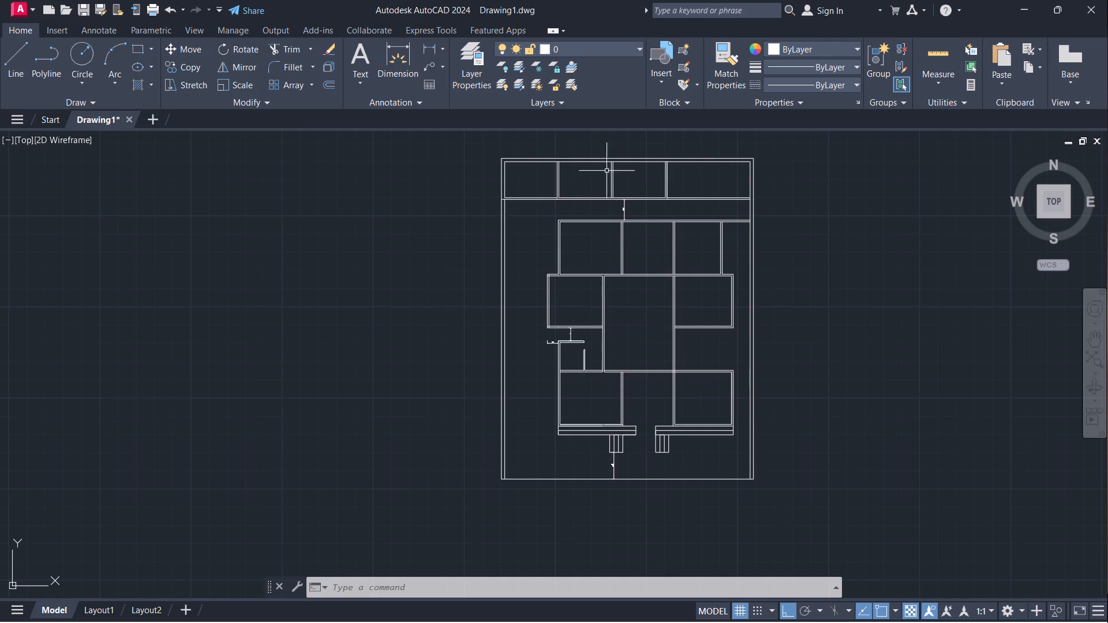
scroll(568, 189, up, 6)
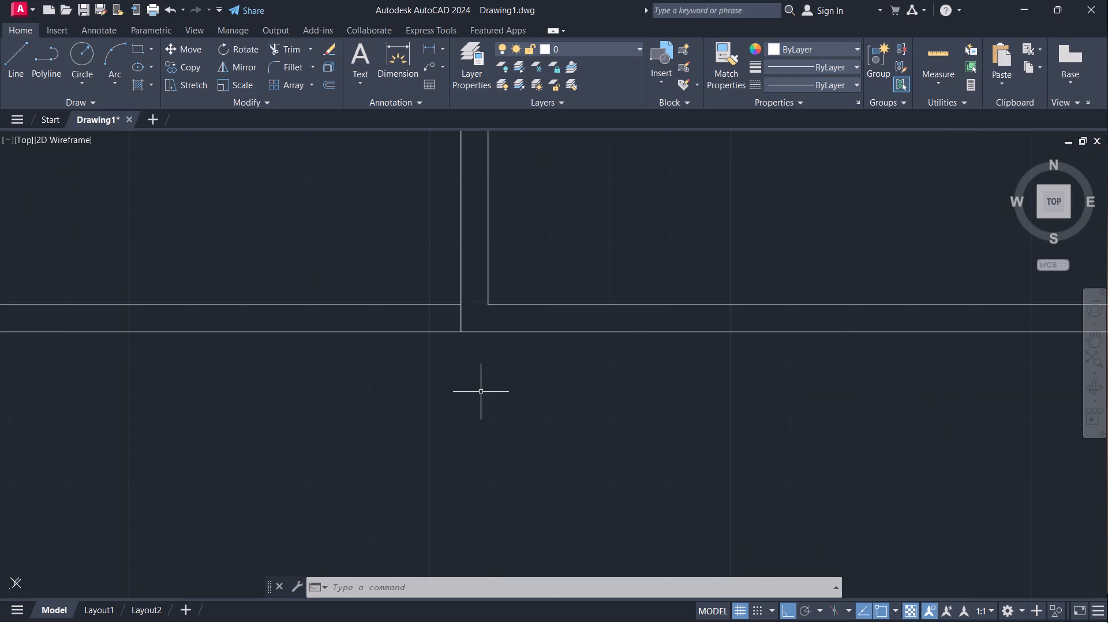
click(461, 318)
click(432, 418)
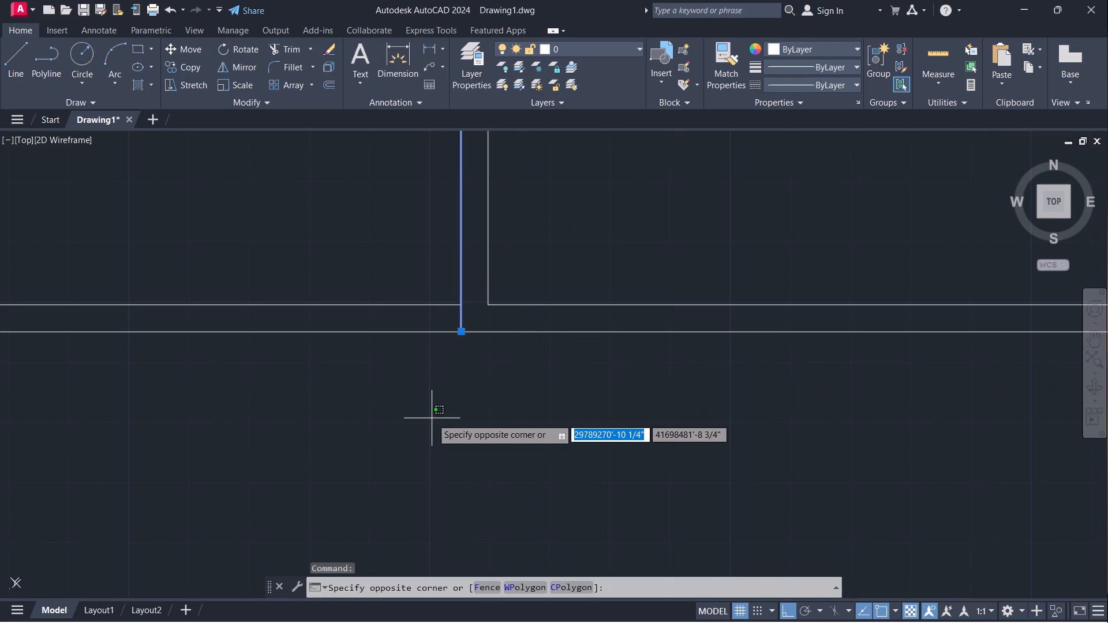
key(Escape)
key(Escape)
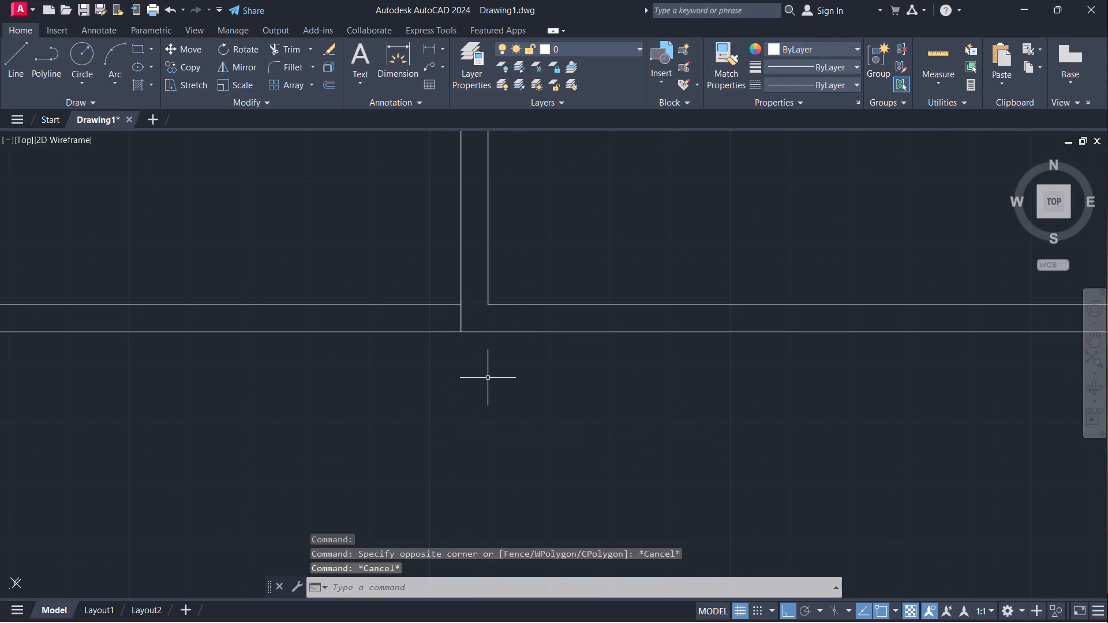
Draw a short vertical line across the top row's lower wall, continuing the left line of the first partition.
key(l)
key(Return)
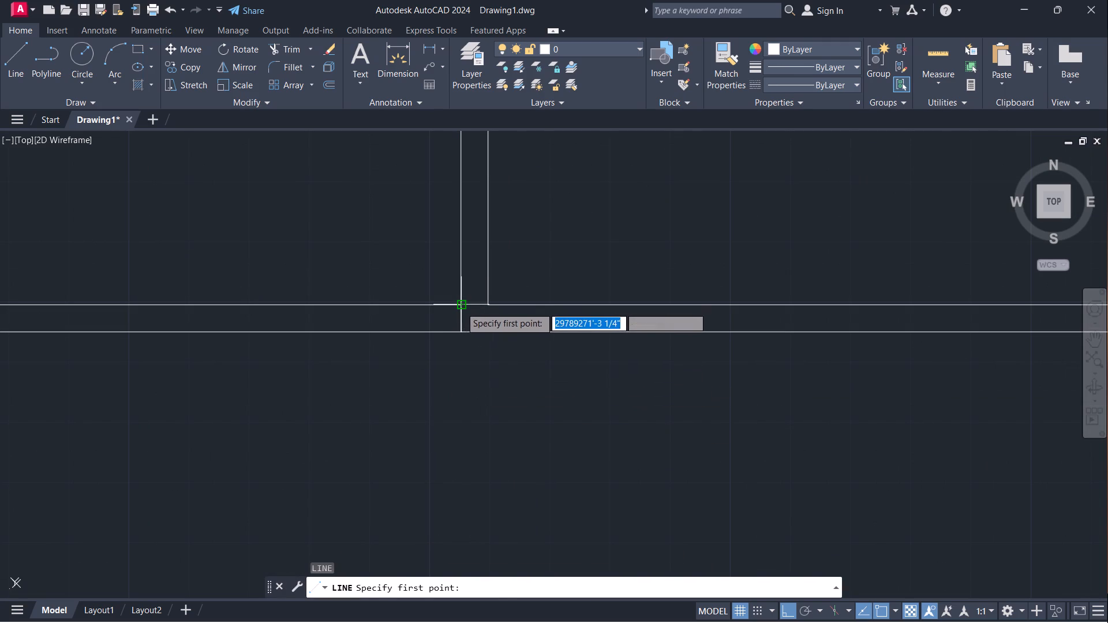
click(461, 306)
click(458, 335)
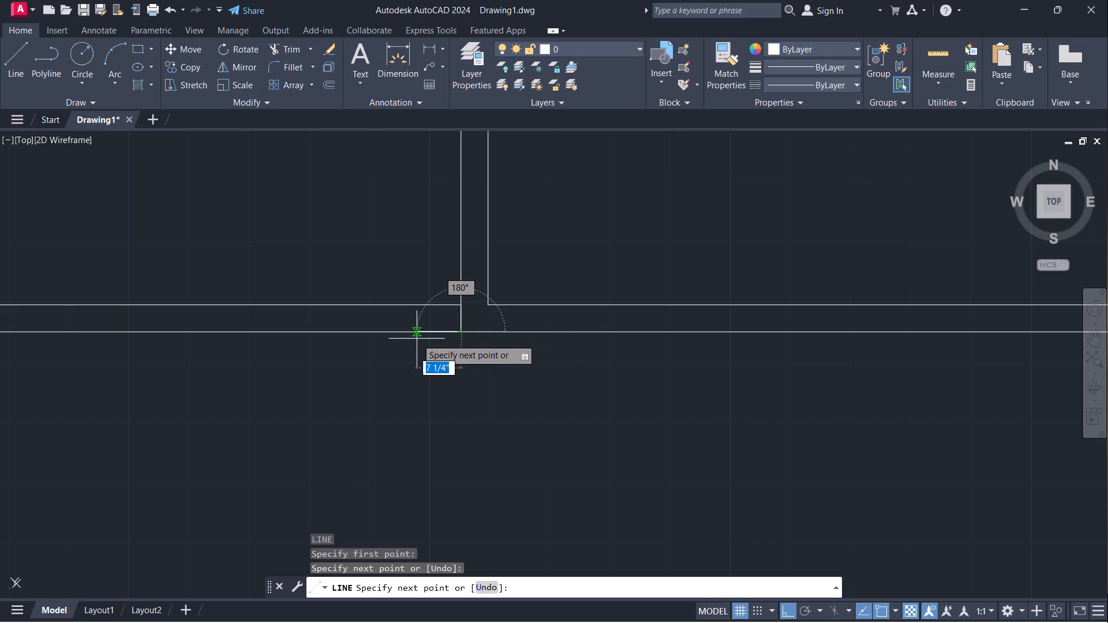
key(space)
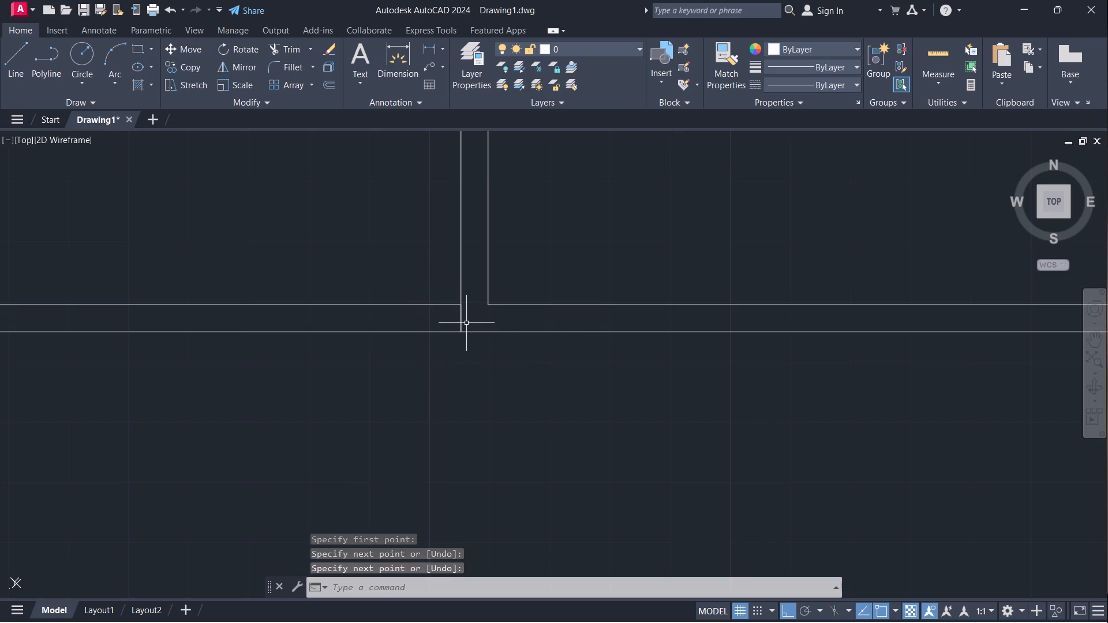
Move the short line across the wall 3' to the left, into the top-left room's lower wall.
click(461, 314)
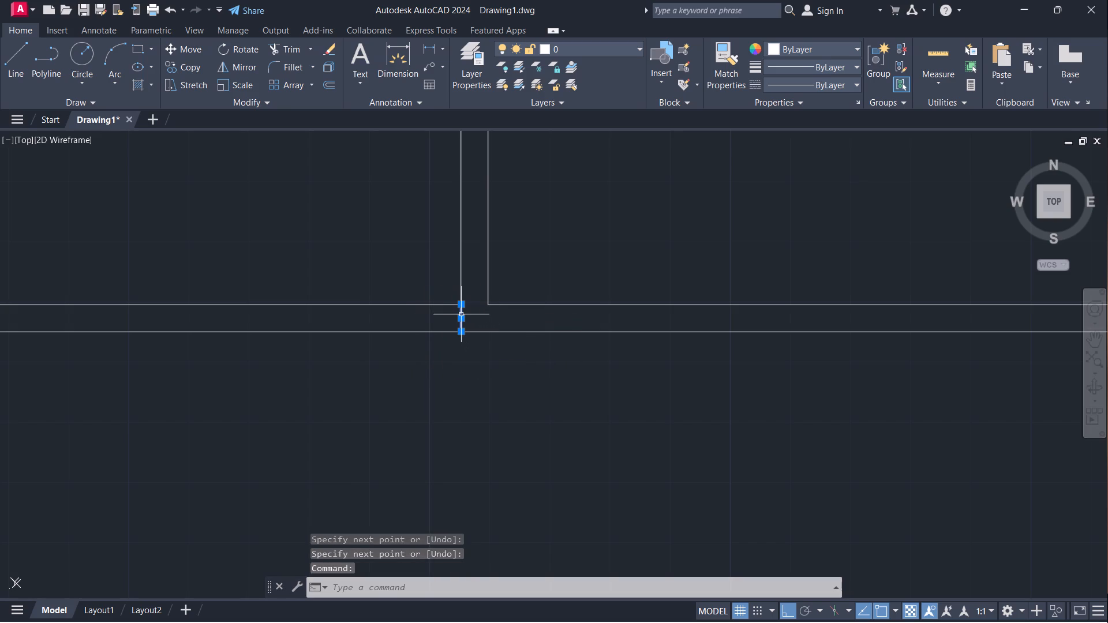
key(m)
key(Return)
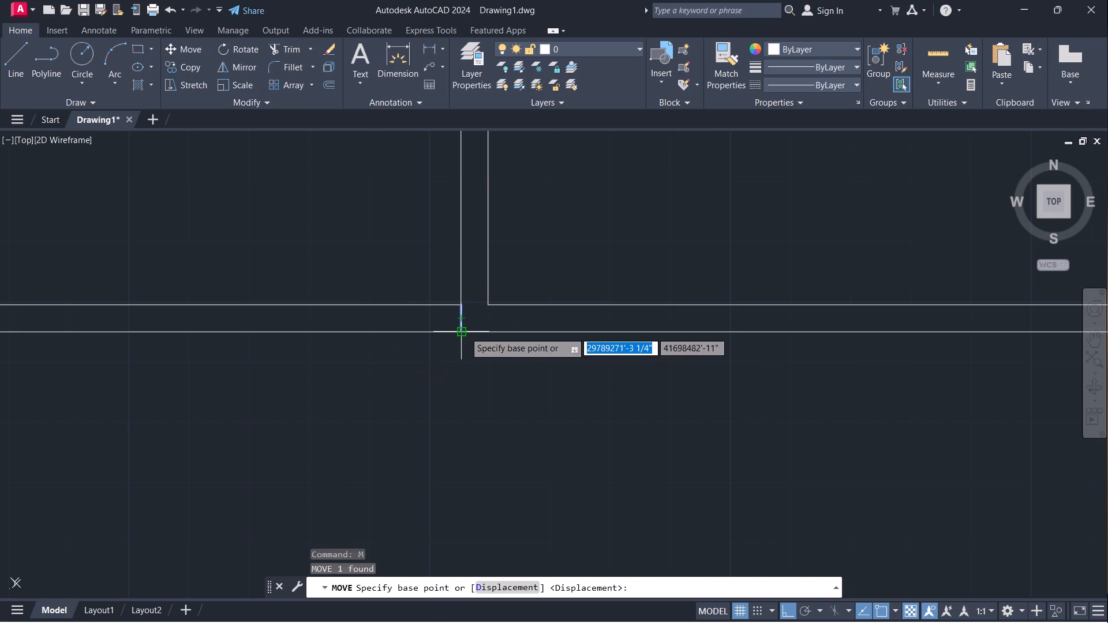
click(465, 332)
scroll(349, 340, down, 2)
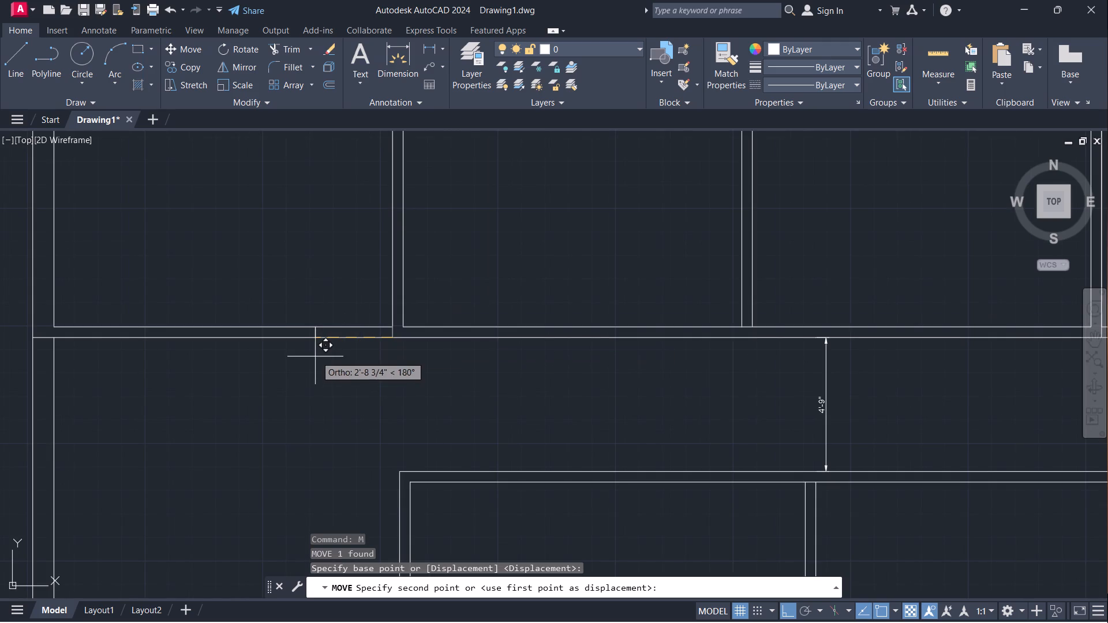
text(3')
key(Return)
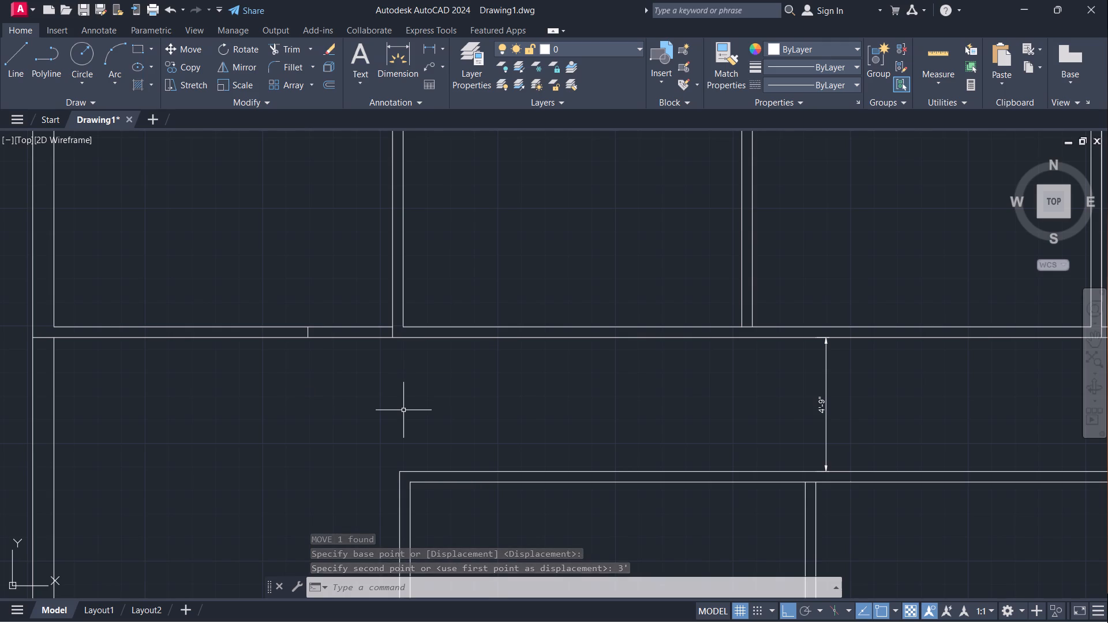
Trim both lower wall lines of the top-left room between the short line and the first partition to open a doorway.
text(TR)
key(Return)
drag(331, 300, 338, 314)
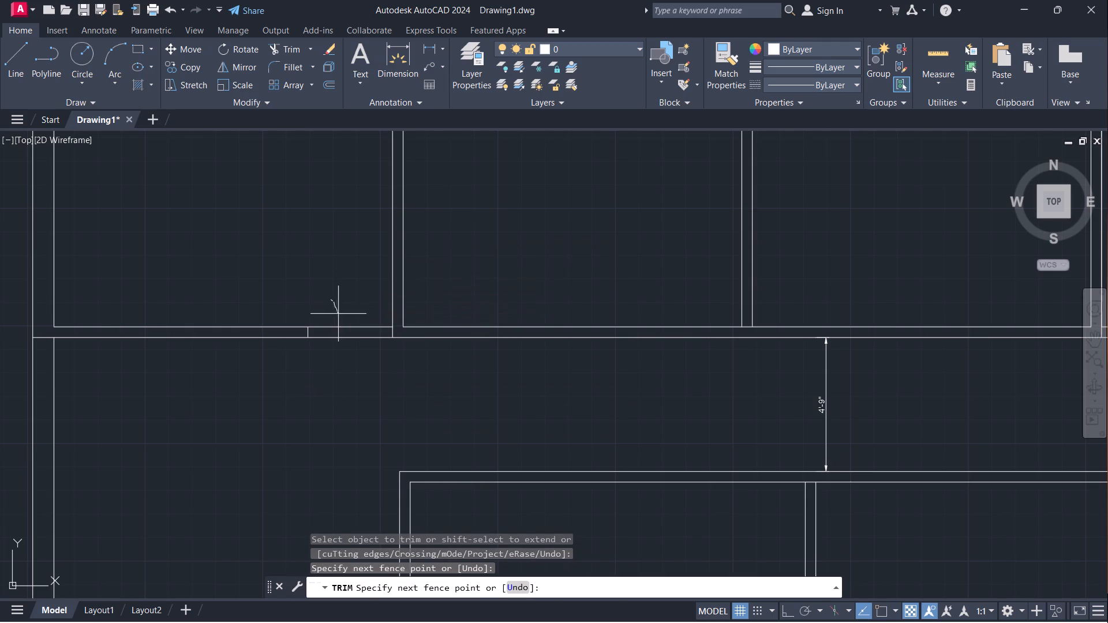
drag(338, 314, 335, 371)
scroll(360, 345, down, 1)
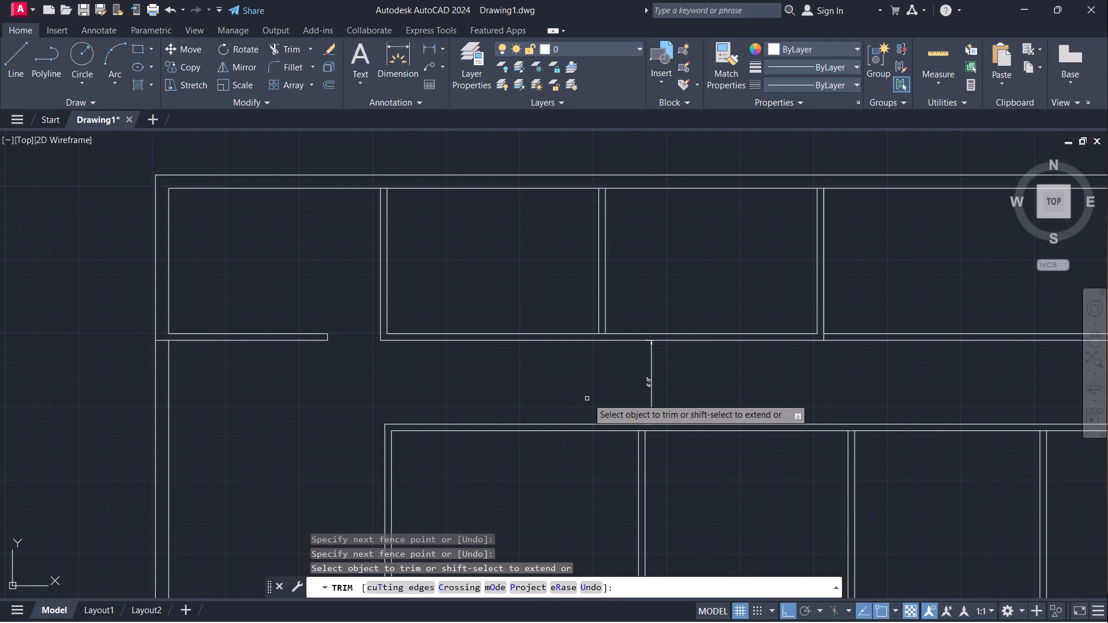
middle_drag(592, 354, 556, 357)
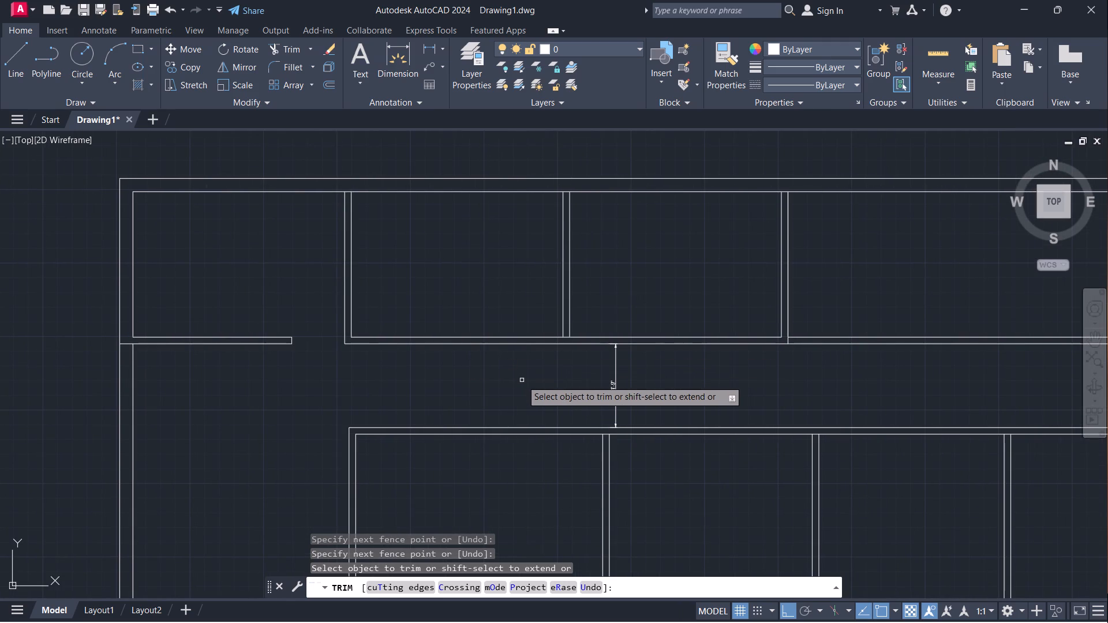
key(Escape)
Extend both lines of the top row's second partition down to the outer line of the lower wall.
text(EX)
key(Return)
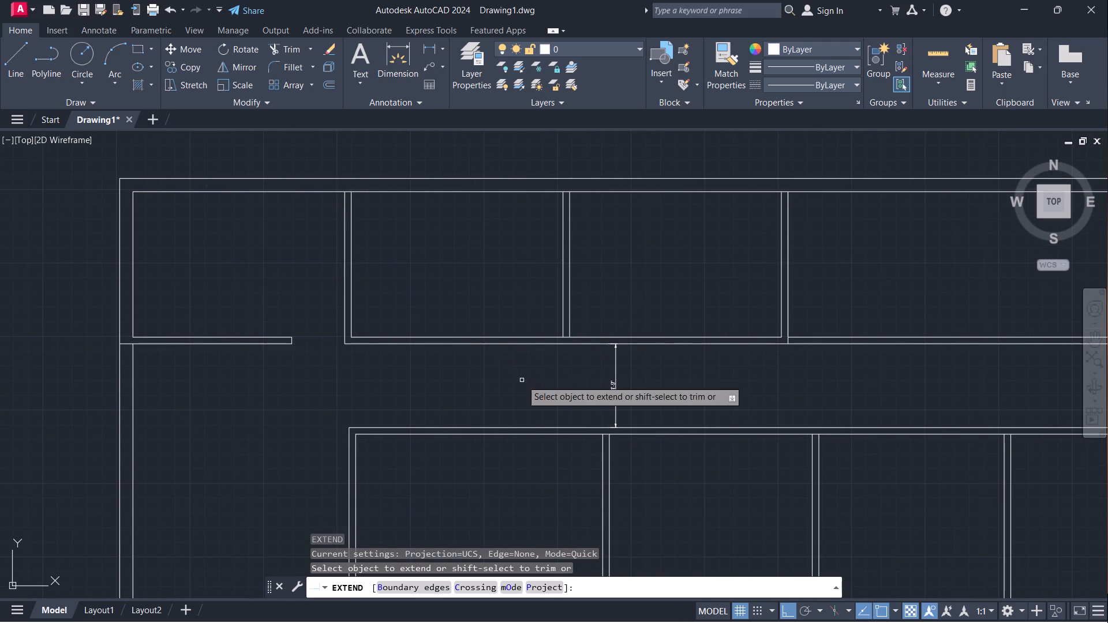
scroll(541, 340, up, 3)
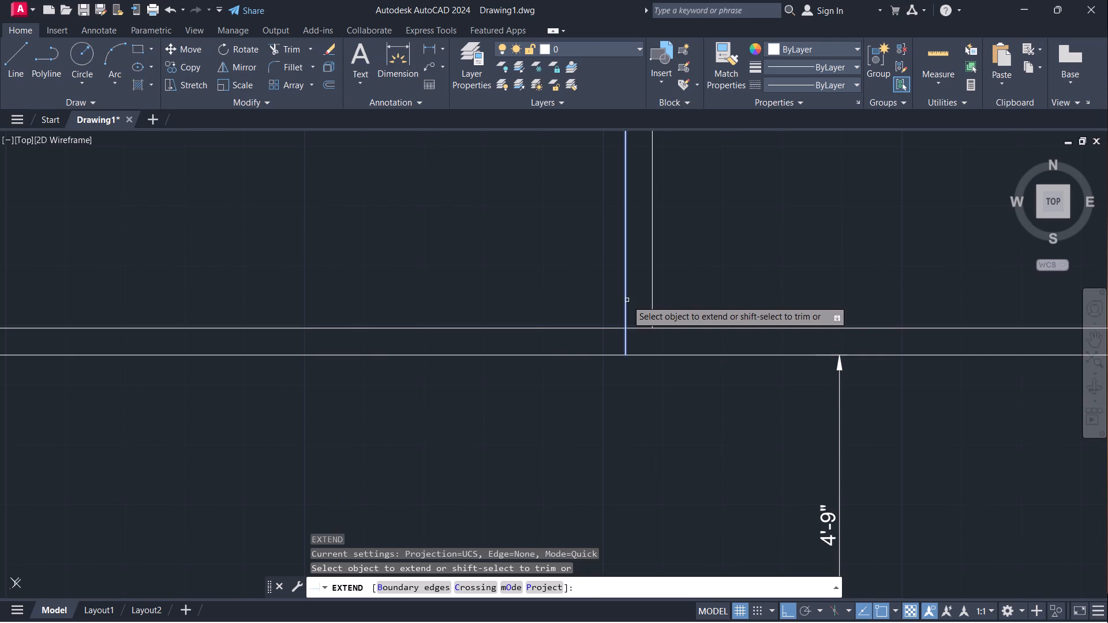
click(627, 300)
click(653, 302)
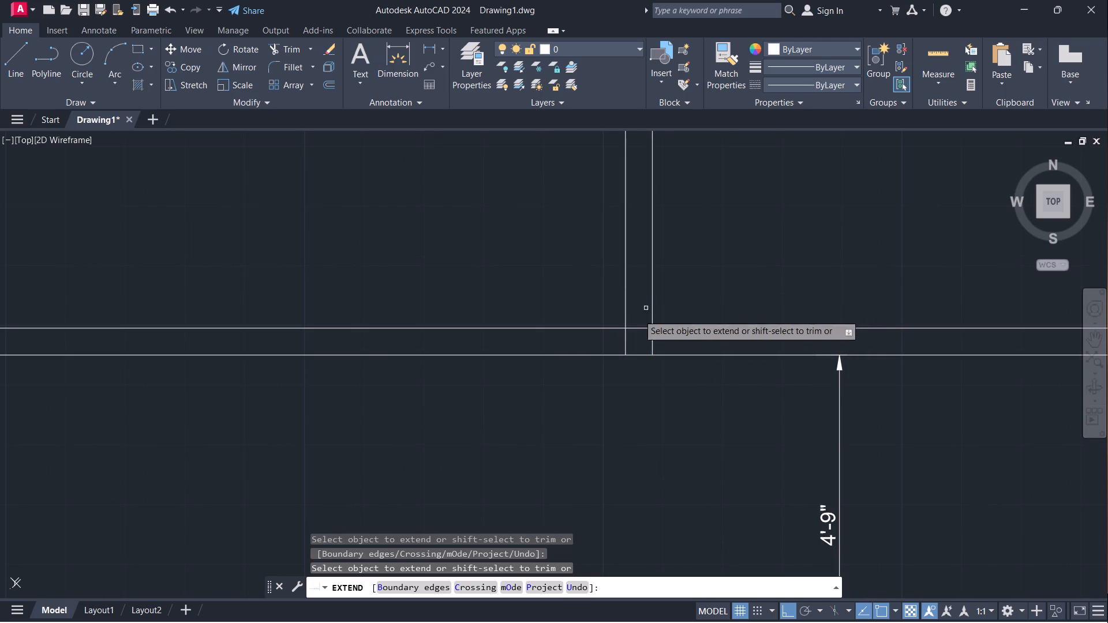
key(space)
Trim the lower wall's inner line where it passes between the two lines of the second partition.
scroll(605, 422, down, 1)
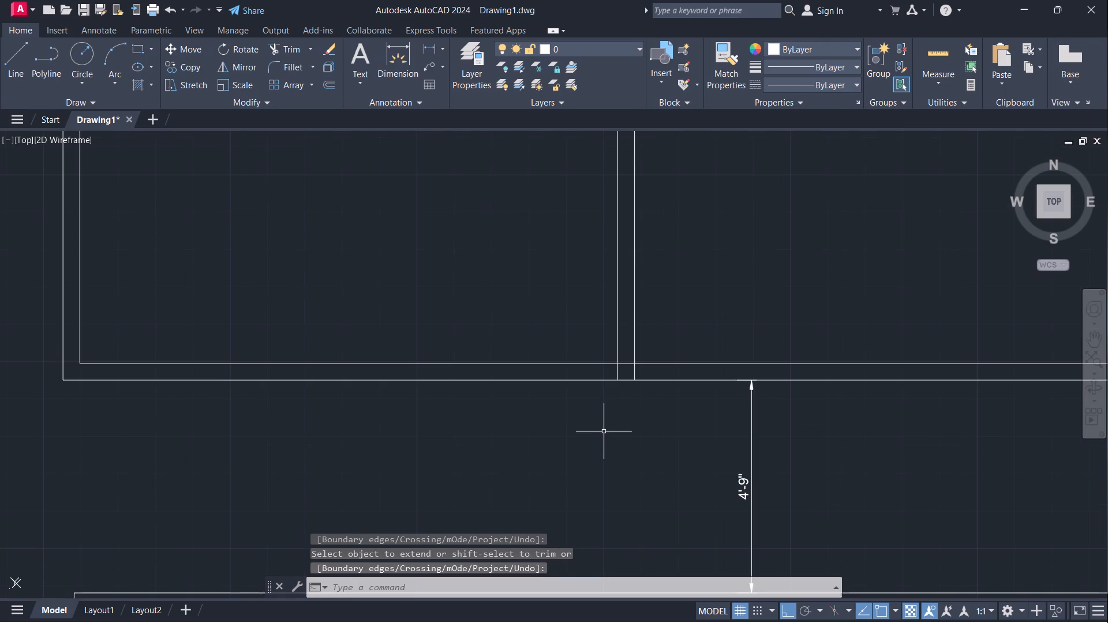
middle_drag(606, 439, 636, 419)
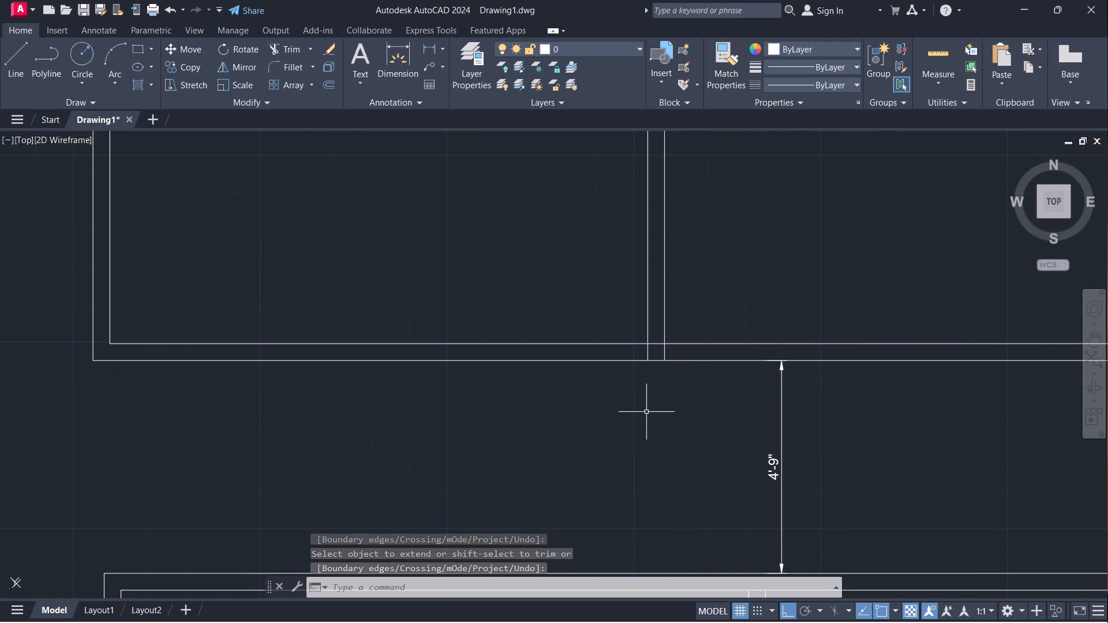
text(TR)
key(Return)
scroll(662, 331, up, 1)
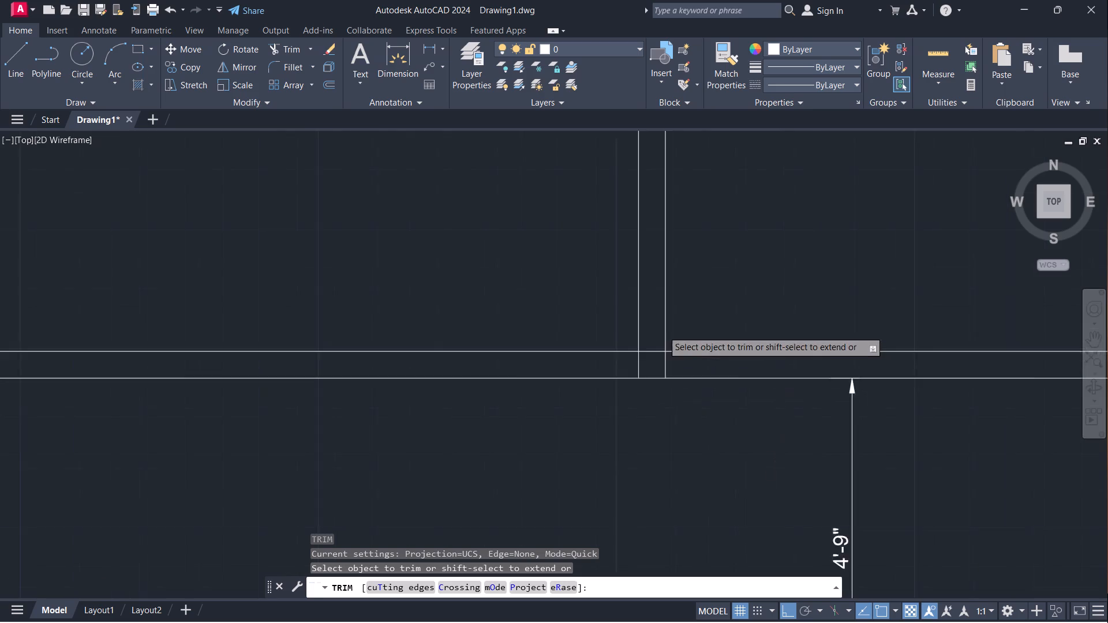
scroll(662, 331, up, 1)
drag(642, 349, 652, 374)
scroll(652, 370, down, 1)
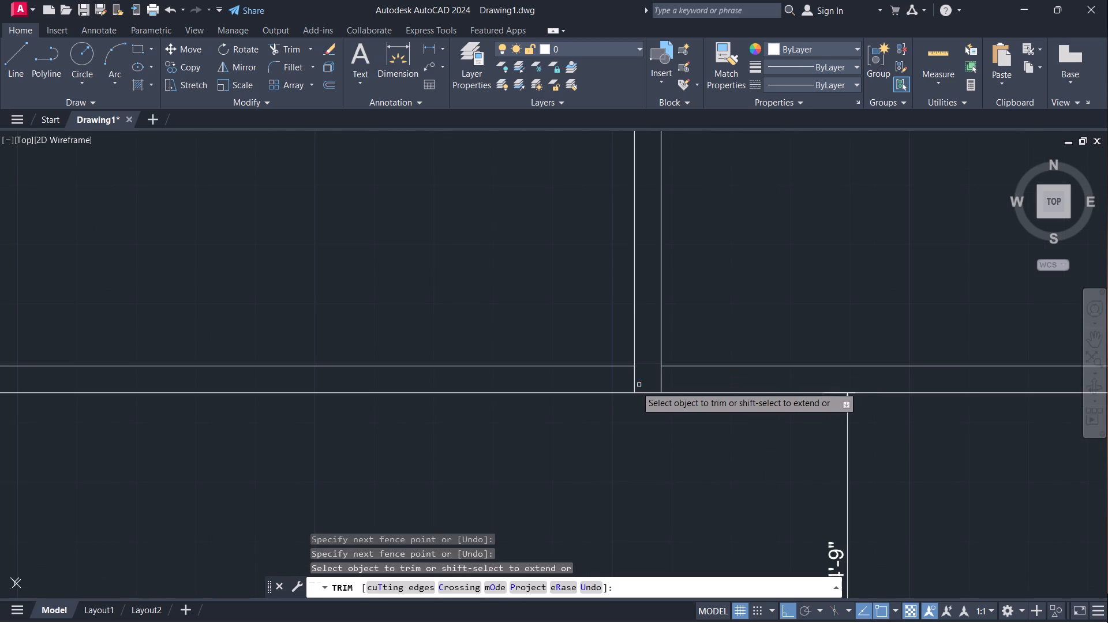
middle_drag(604, 422, 662, 404)
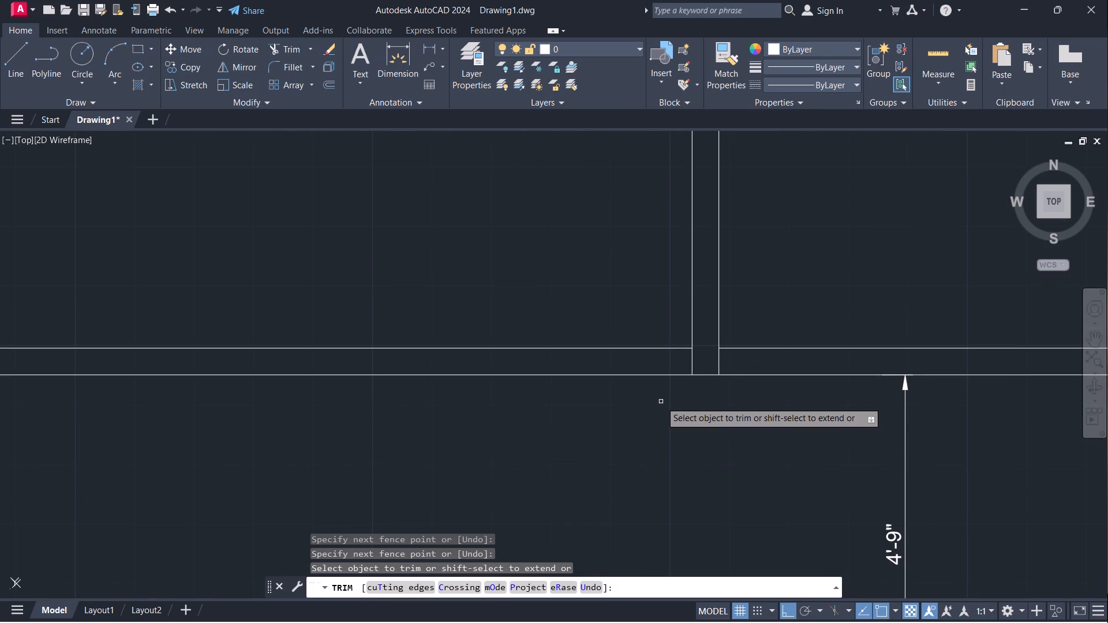
scroll(661, 401, down, 1)
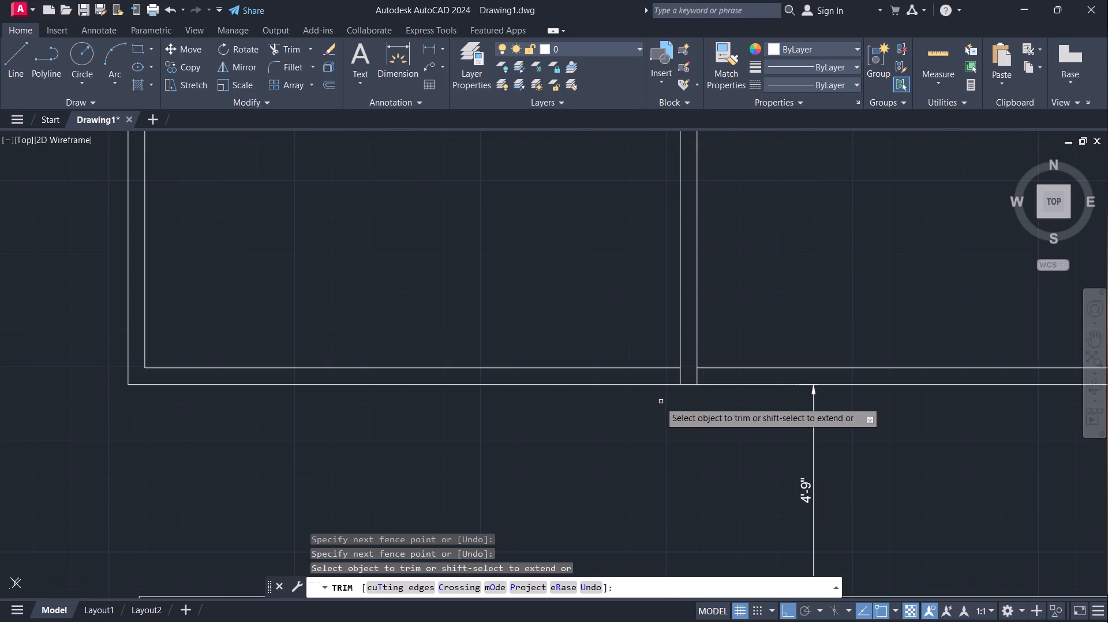
key(space)
Draw a vertical line about 4 1/2" long across the lower wall along the second partition's left line.
text(L)
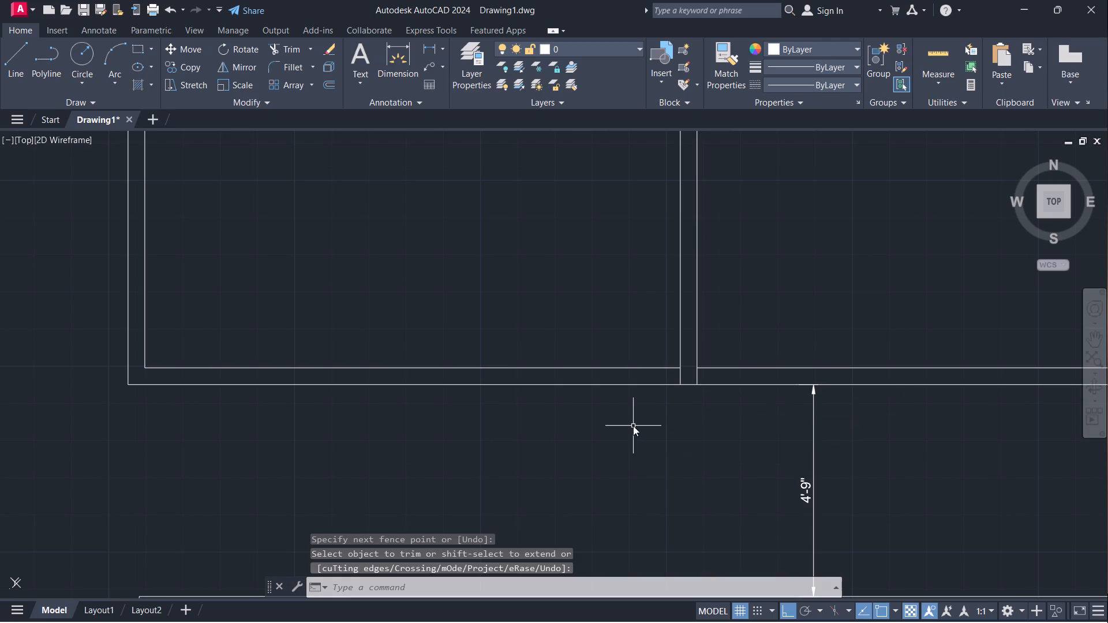
key(Return)
click(680, 368)
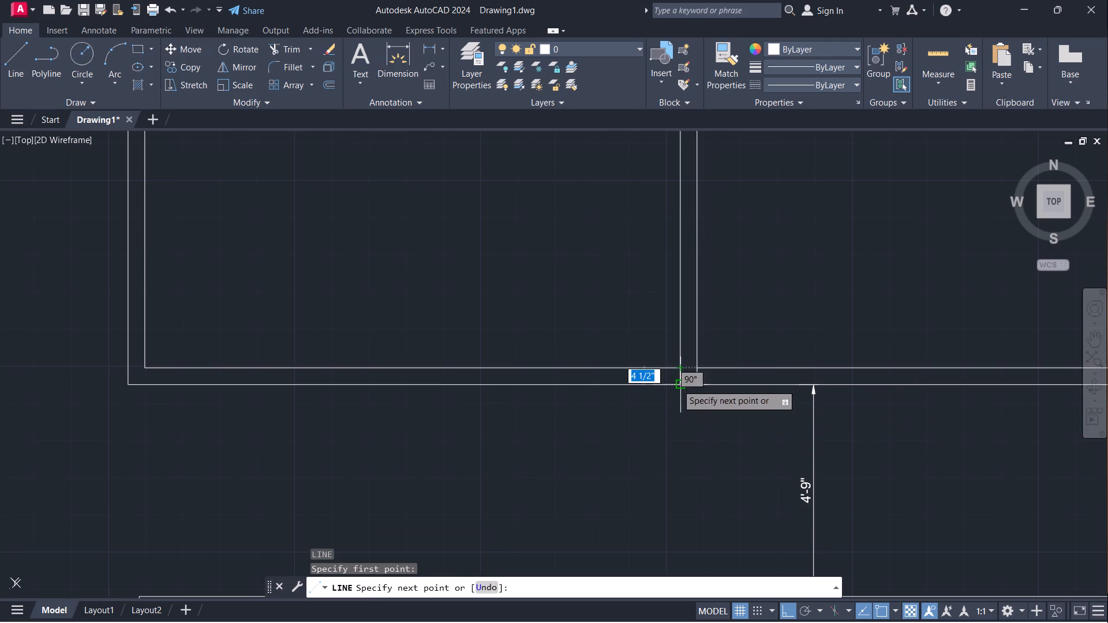
click(679, 388)
key(space)
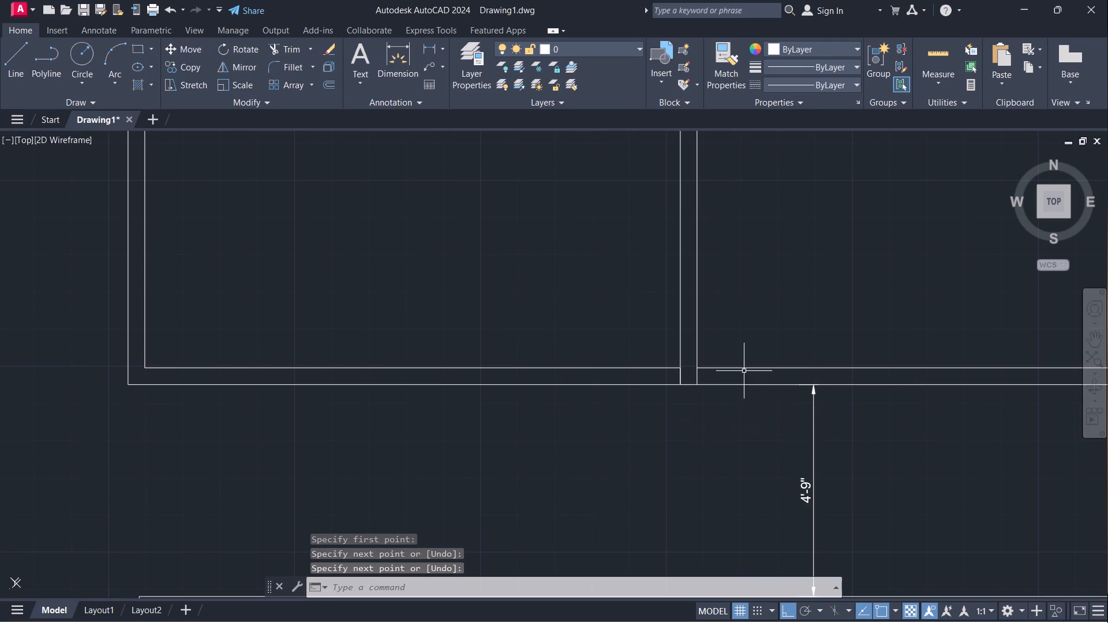
Move the short vertical line across the lower wall 3' left from the top row's second partition.
scroll(694, 371, up, 2)
click(656, 380)
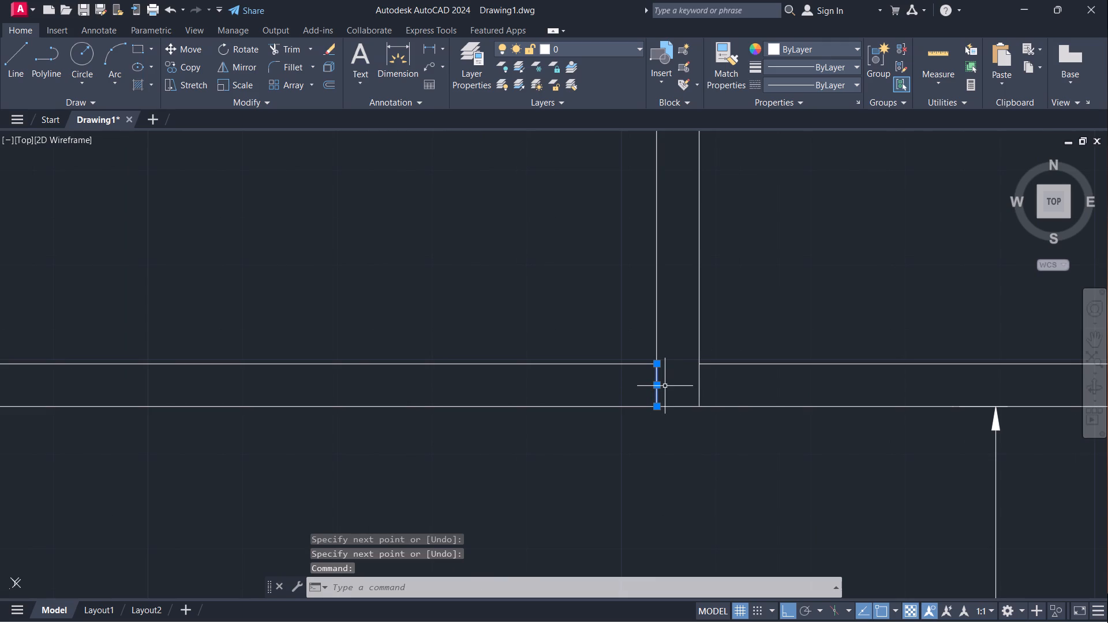
key(m)
key(Return)
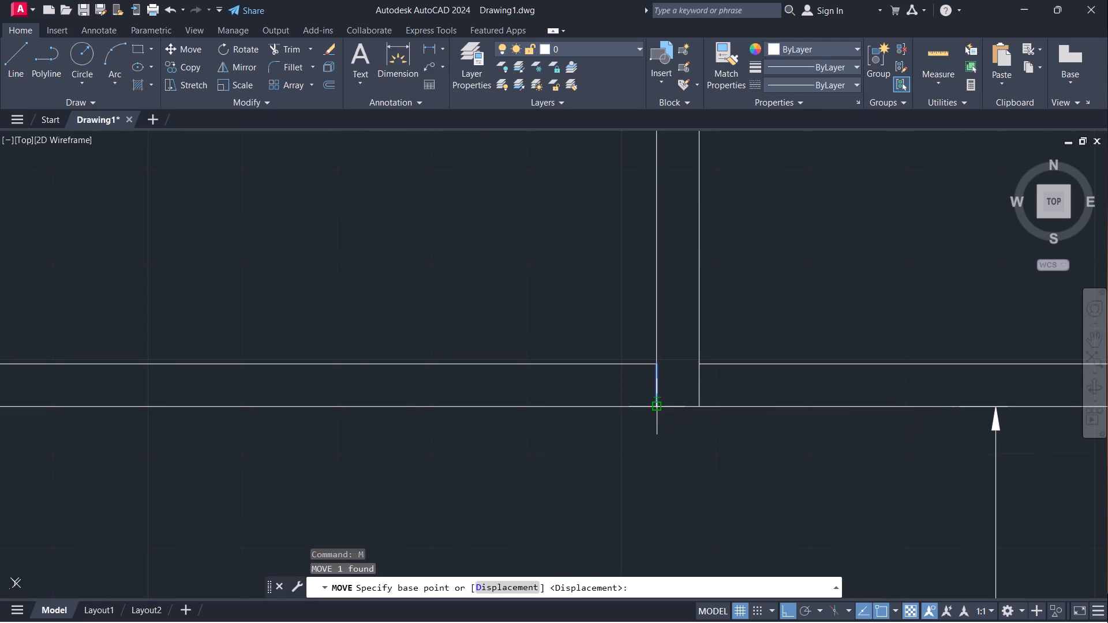
click(656, 407)
scroll(561, 426, down, 2)
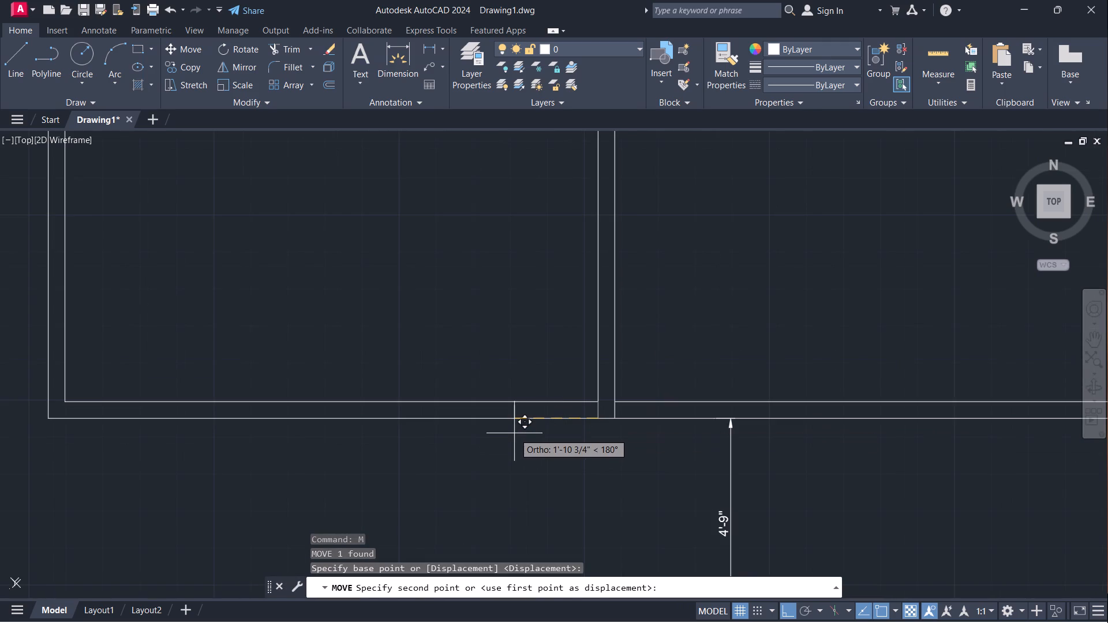
text(3')
key(Return)
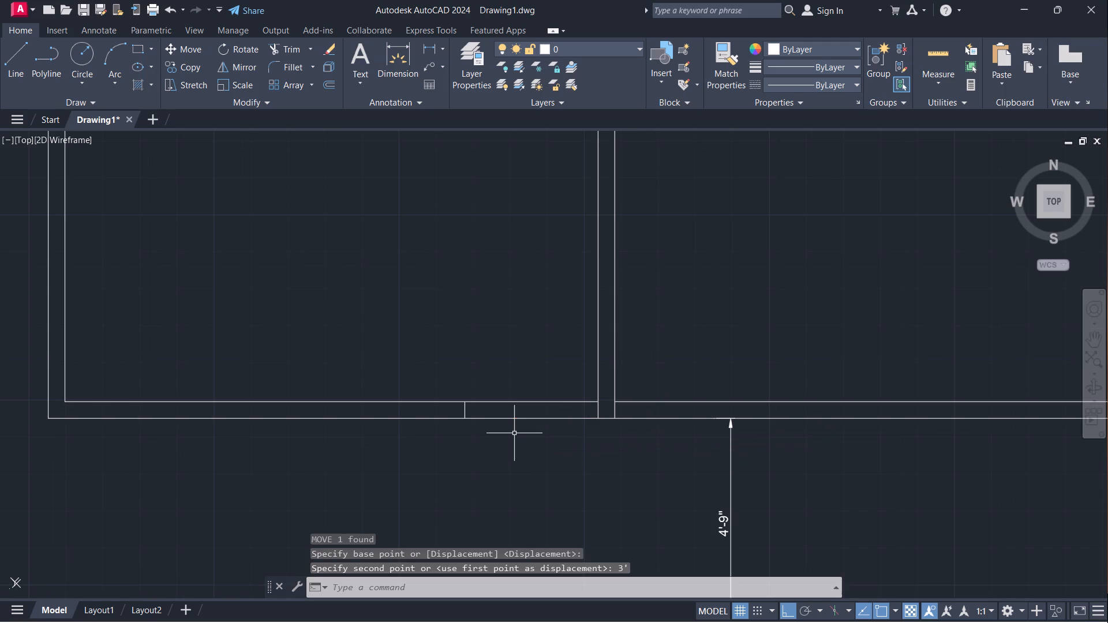
Trim both lower wall lines between the short line and the second partition to open the second room's doorway.
scroll(514, 433, down, 2)
text(TR)
key(Return)
scroll(558, 358, up, 2)
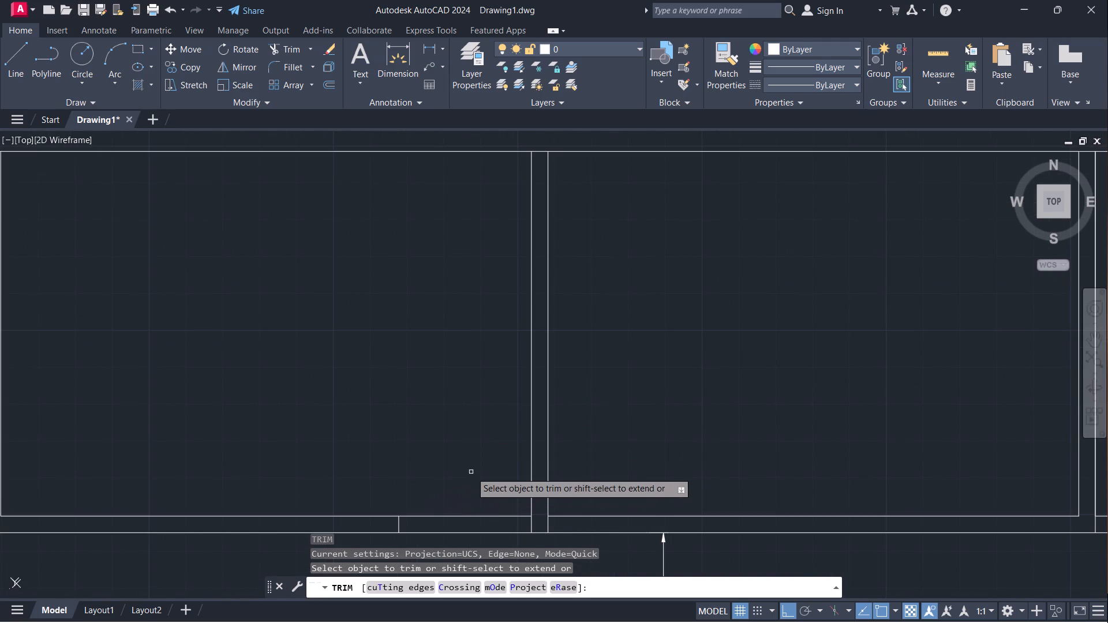
middle_drag(471, 471, 583, 358)
drag(590, 355, 574, 447)
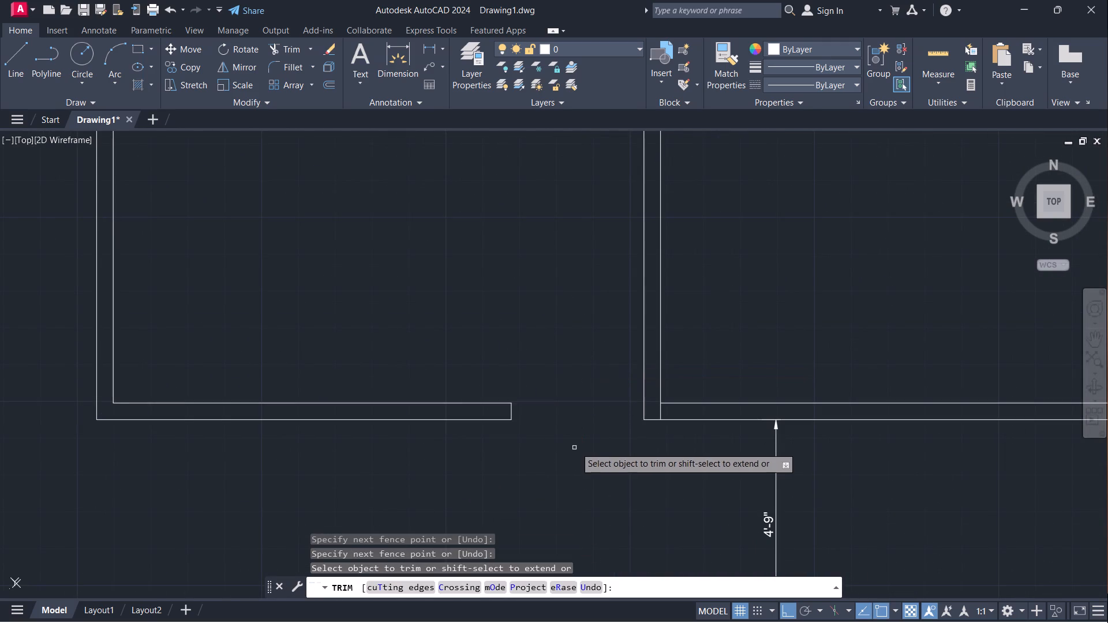
scroll(590, 427, down, 3)
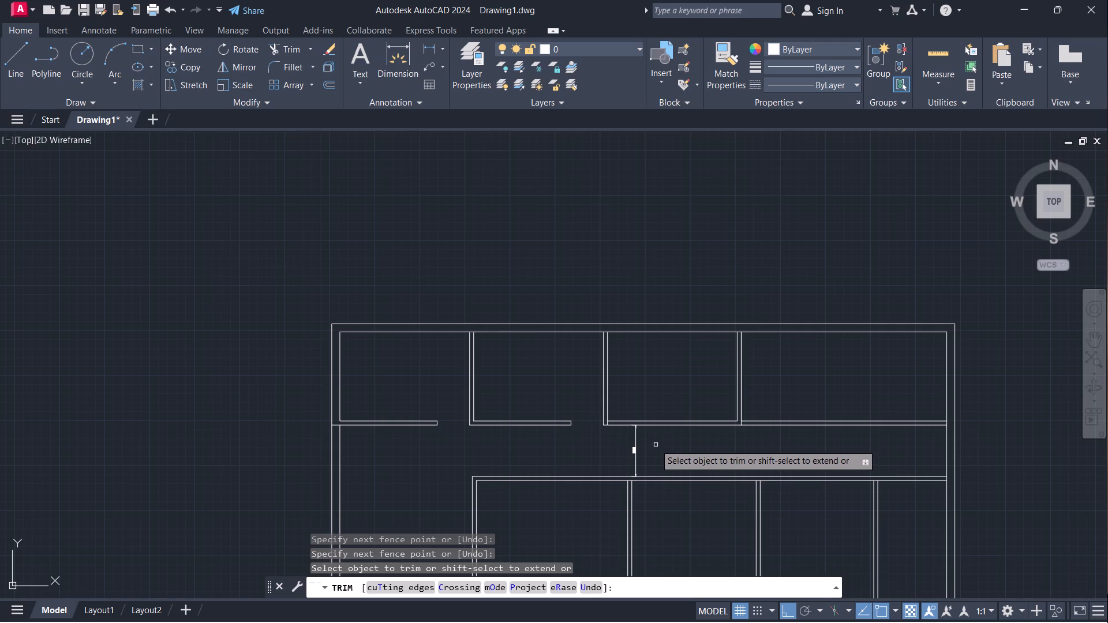
scroll(642, 404, up, 2)
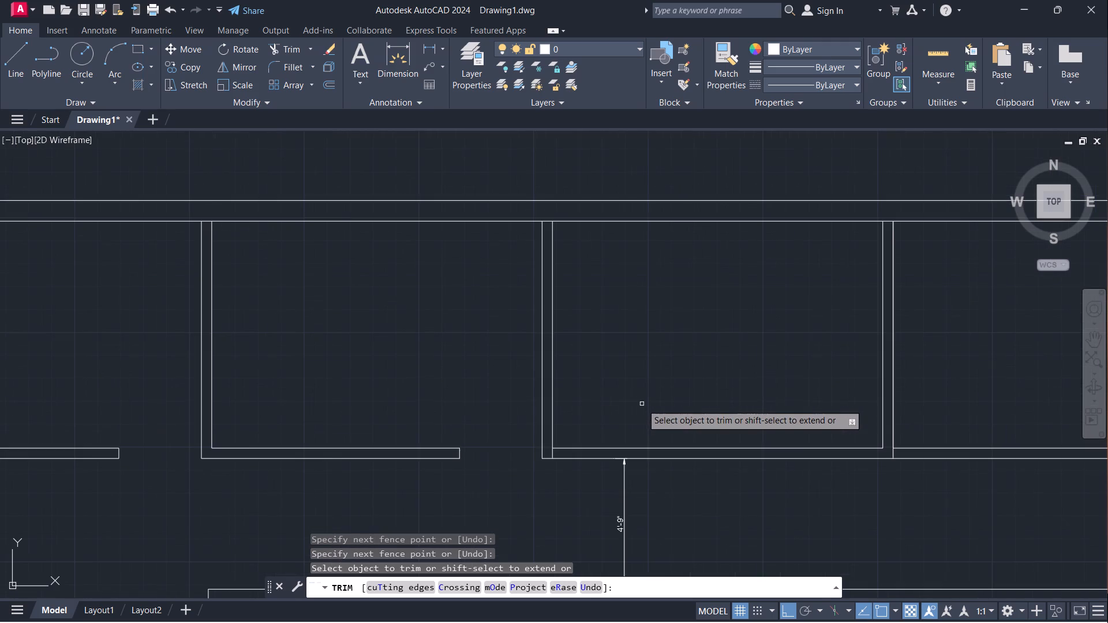
key(Escape)
Delete the 4'-9" dimension below the top row's lower wall.
scroll(662, 500, up, 1)
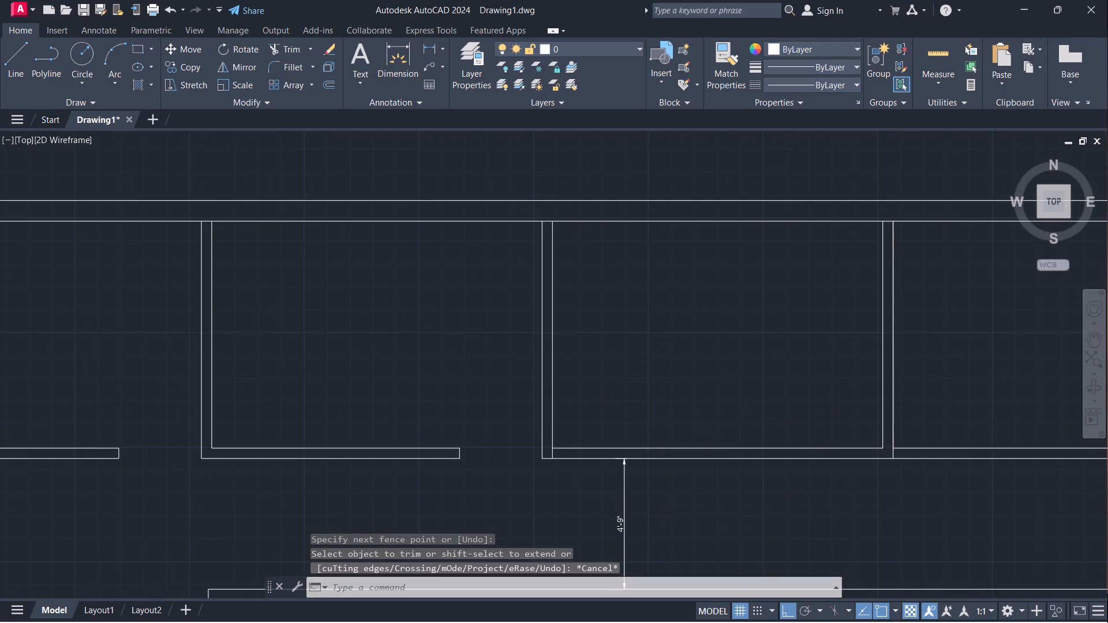
click(601, 496)
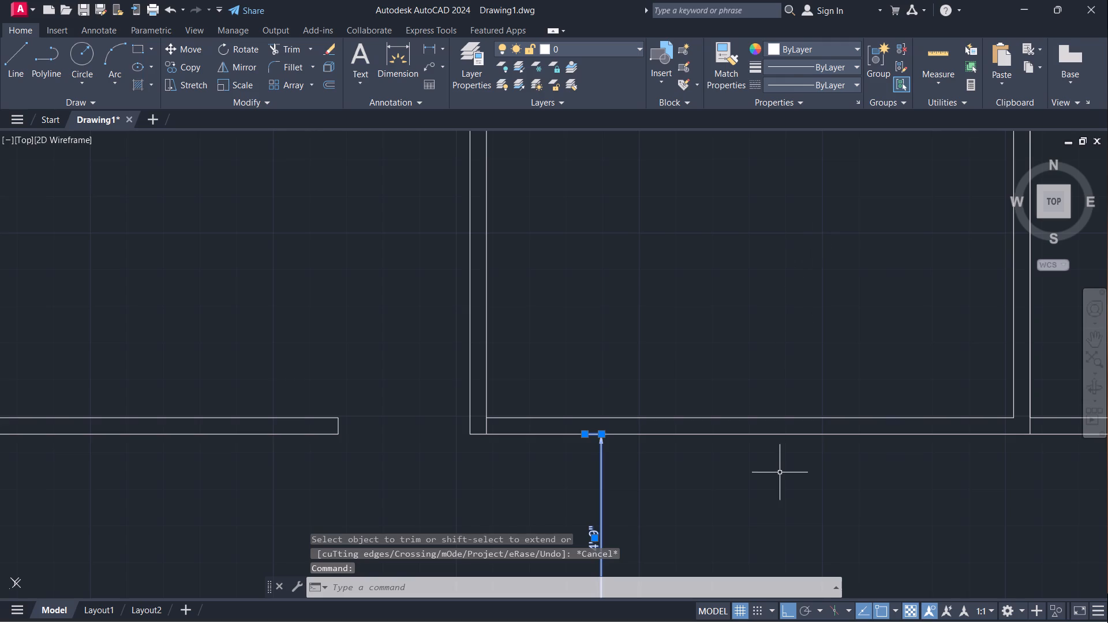
key(Delete)
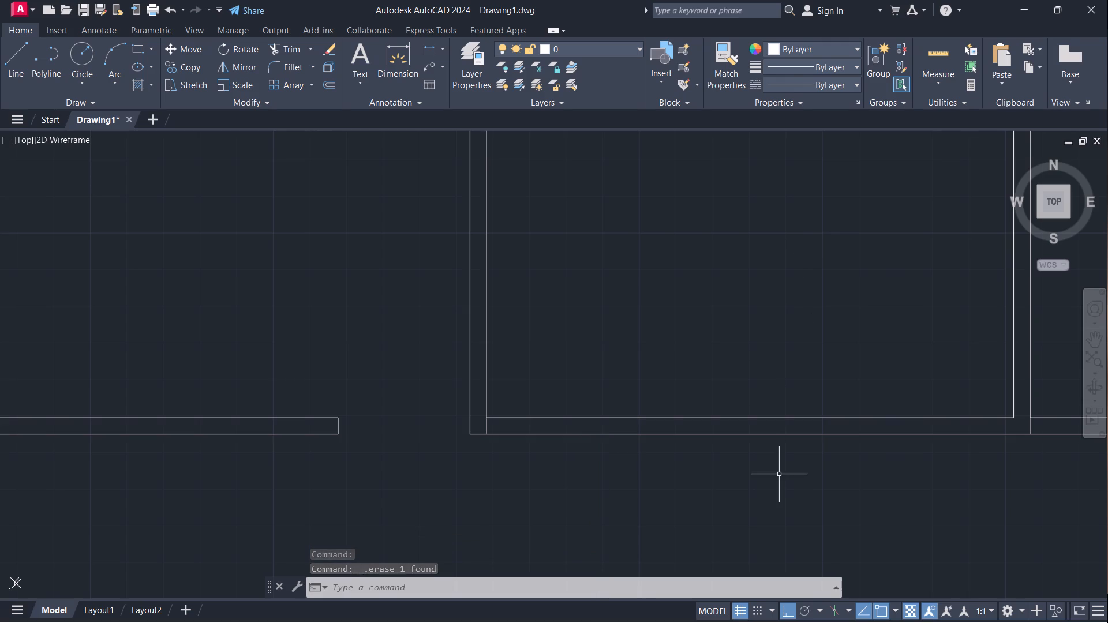
Draw a vertical line across the lower wall along the right line of the top row's second partition.
middle_drag(648, 517, 694, 483)
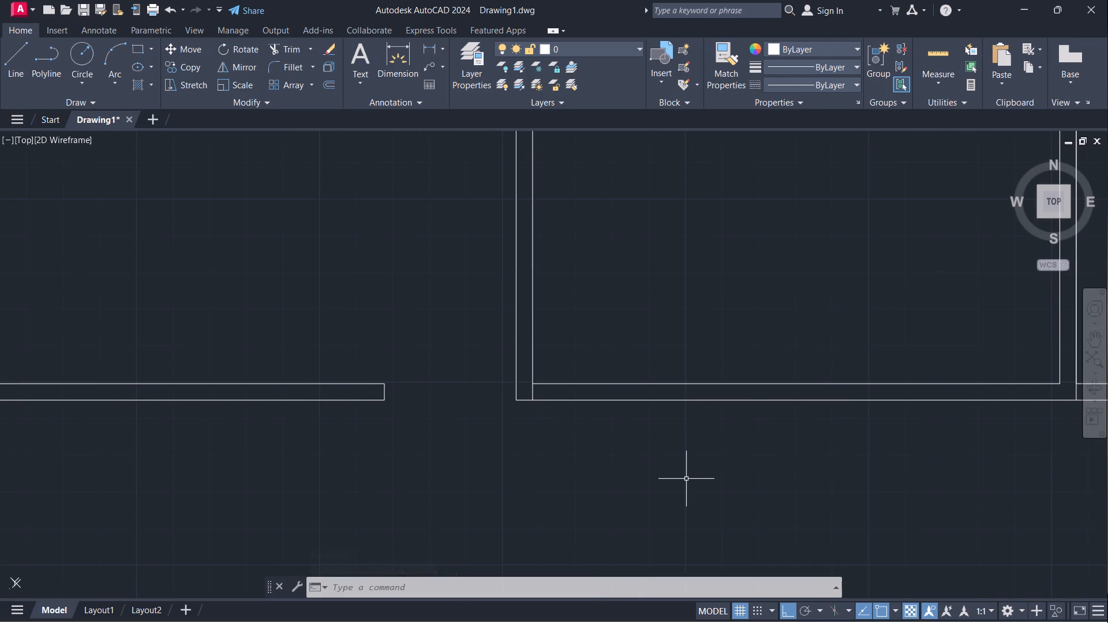
key(l)
key(Return)
scroll(569, 389, up, 3)
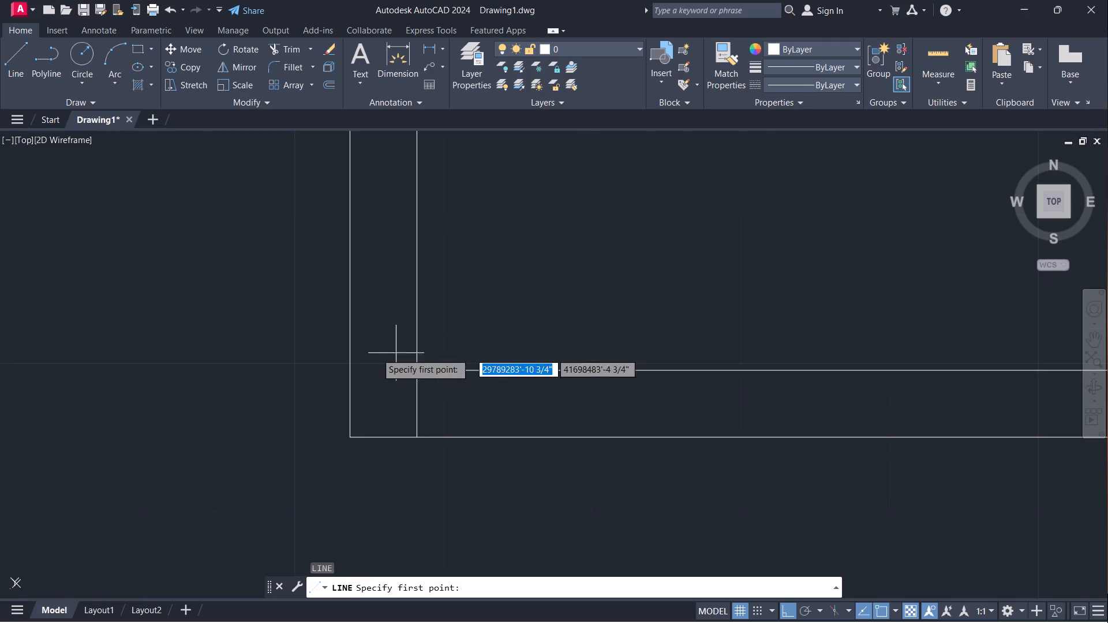
click(418, 371)
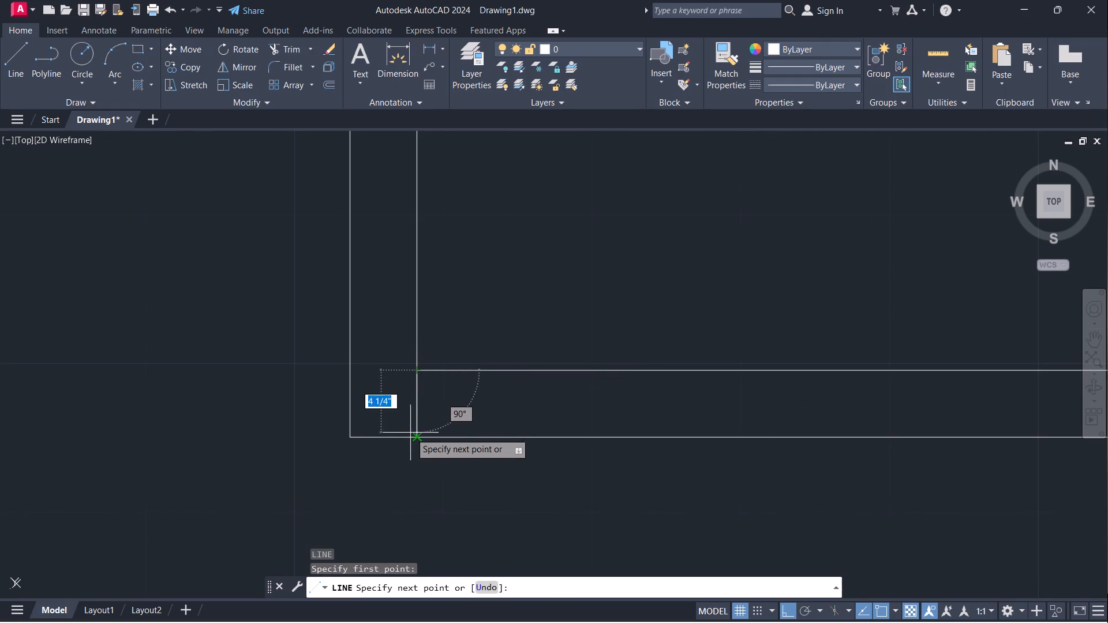
click(415, 434)
key(space)
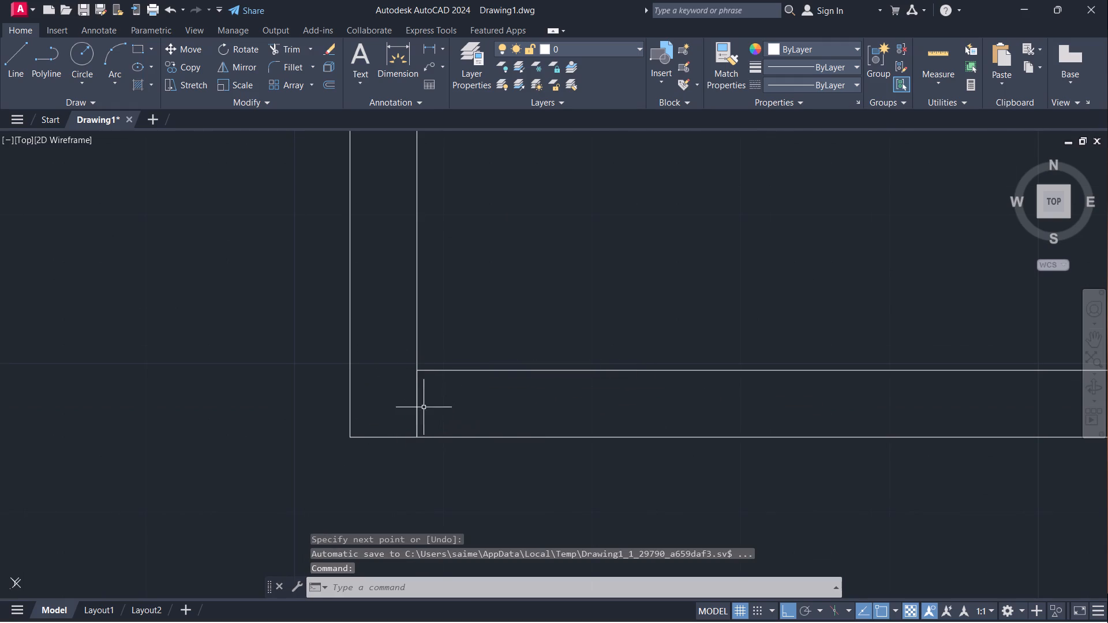
Move the new short vertical line 3' right along the third room's lower wall.
click(417, 411)
key(m)
key(Return)
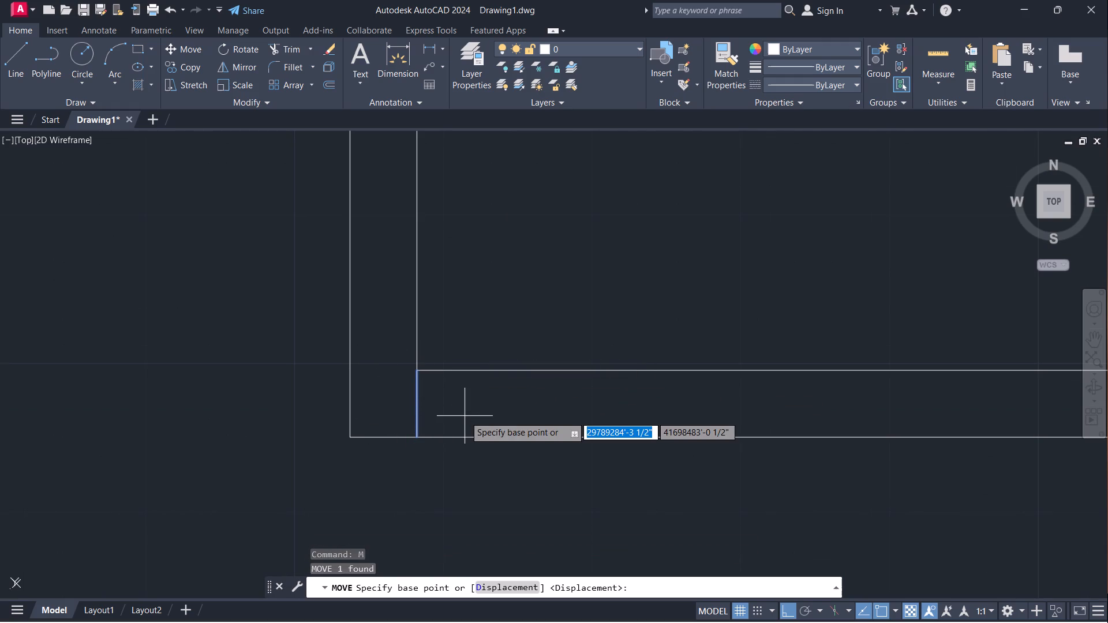
click(415, 437)
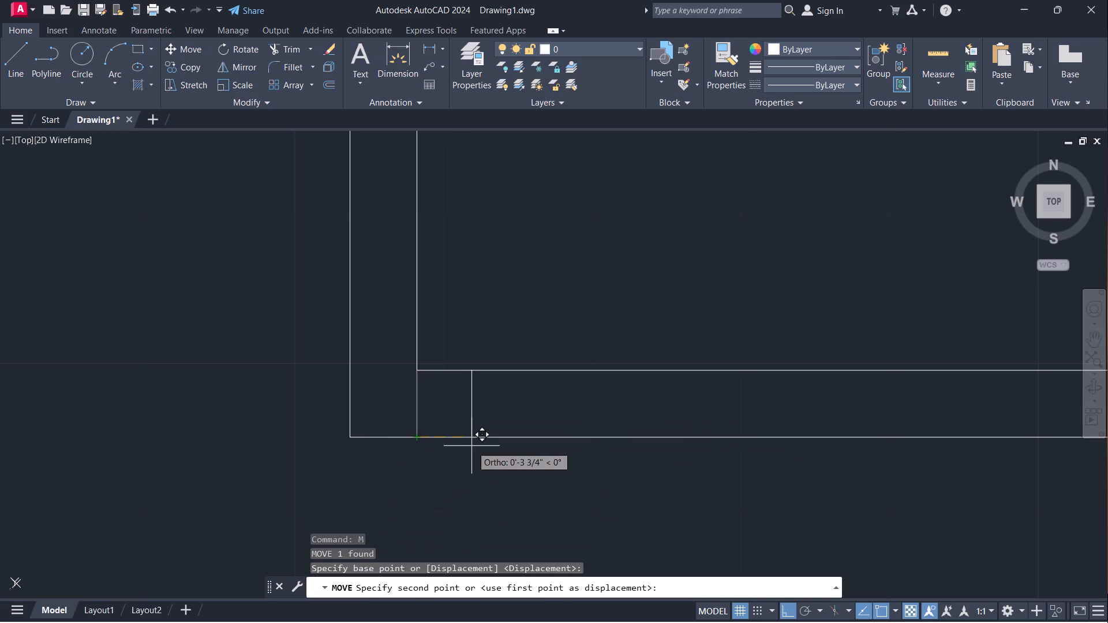
text(3')
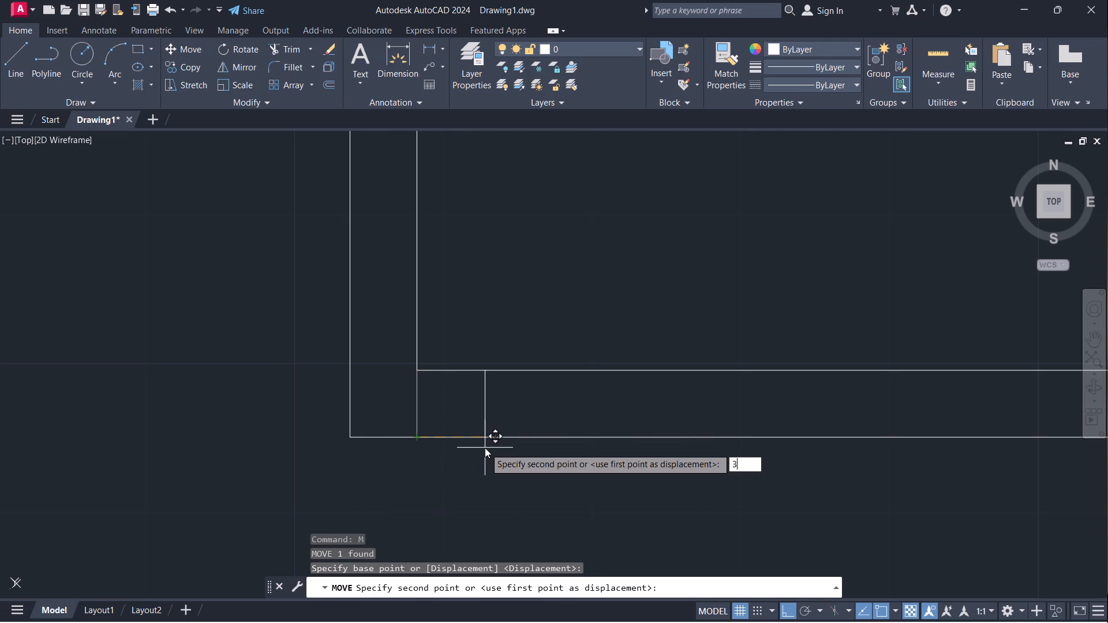
key(Return)
scroll(485, 448, down, 3)
middle_drag(611, 482, 622, 469)
text(RE)
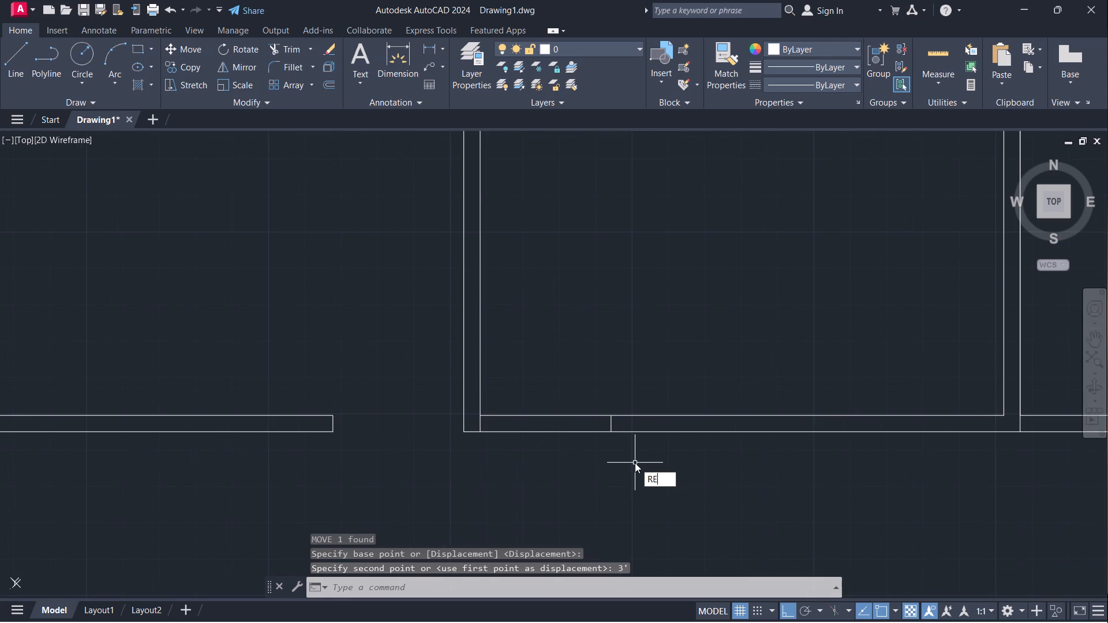
key(Return)
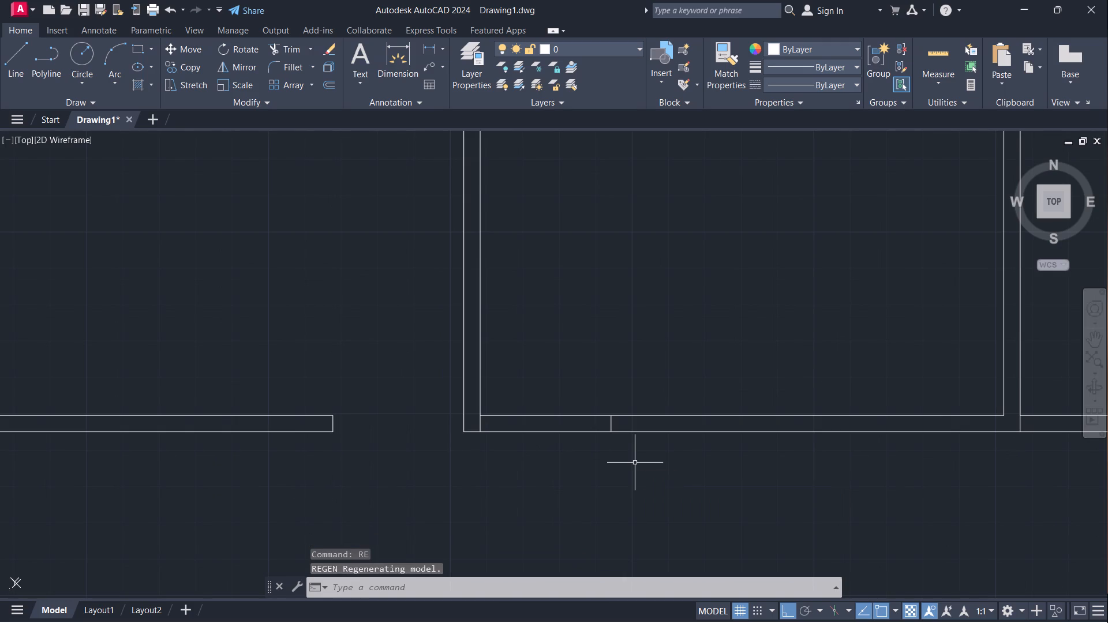
Trim both lower wall lines between the second partition and the short line to open the third room's doorway.
text(TR)
key(Return)
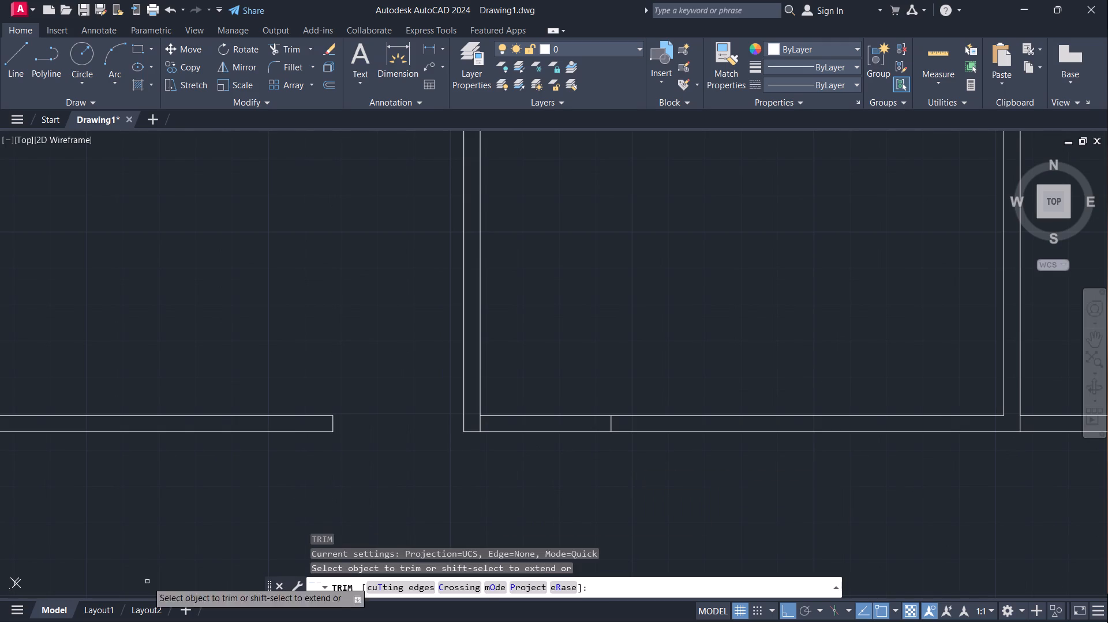
drag(538, 400, 526, 479)
Trim away both lower wall lines of the top-right room between the third partition and the right outer wall.
scroll(616, 415, down, 3)
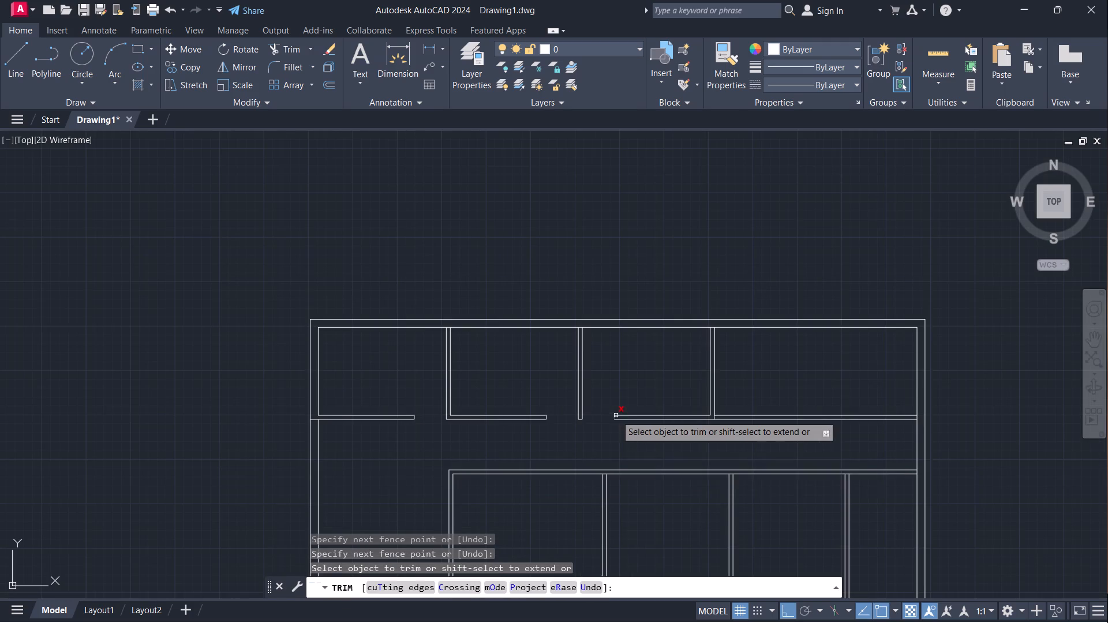
middle_drag(715, 437, 677, 407)
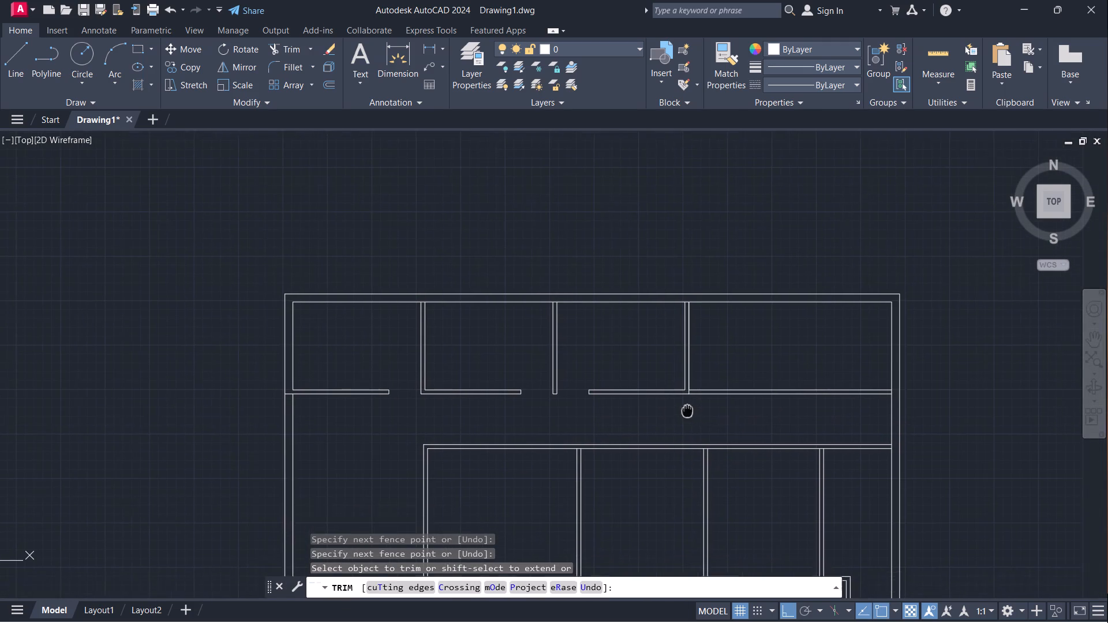
middle_drag(677, 407, 667, 401)
scroll(758, 338, up, 1)
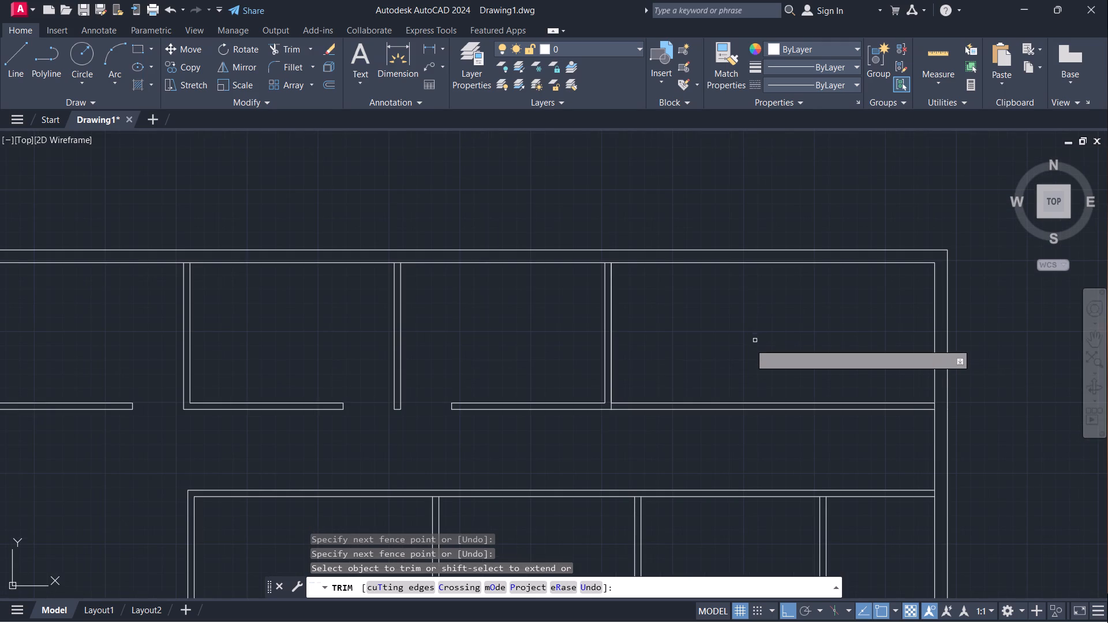
scroll(730, 356, up, 1)
drag(728, 388, 728, 481)
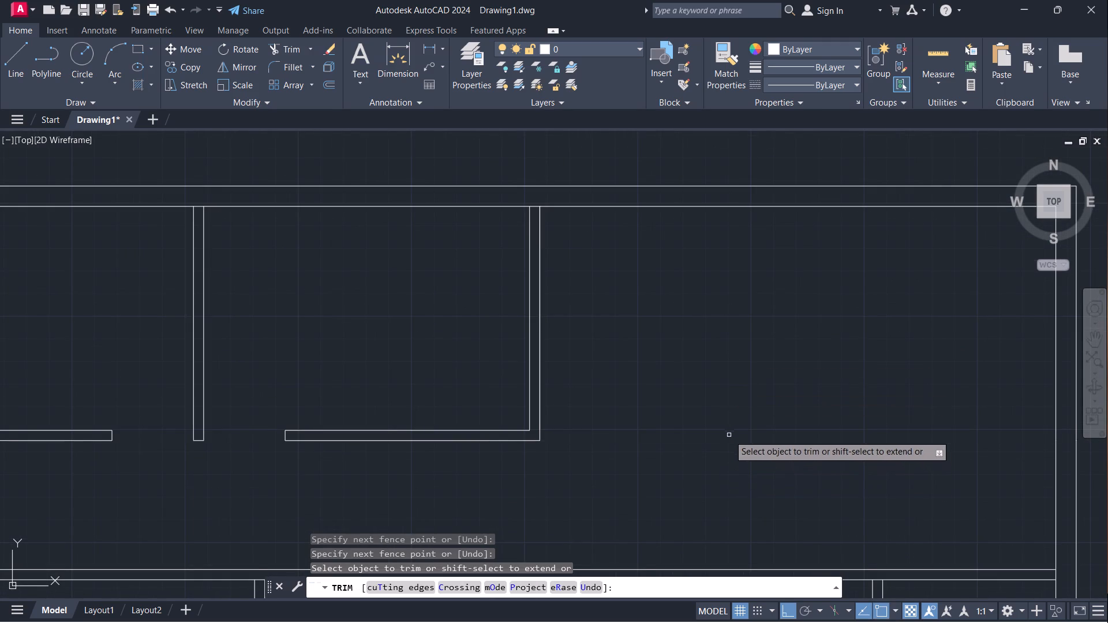
scroll(724, 431, down, 2)
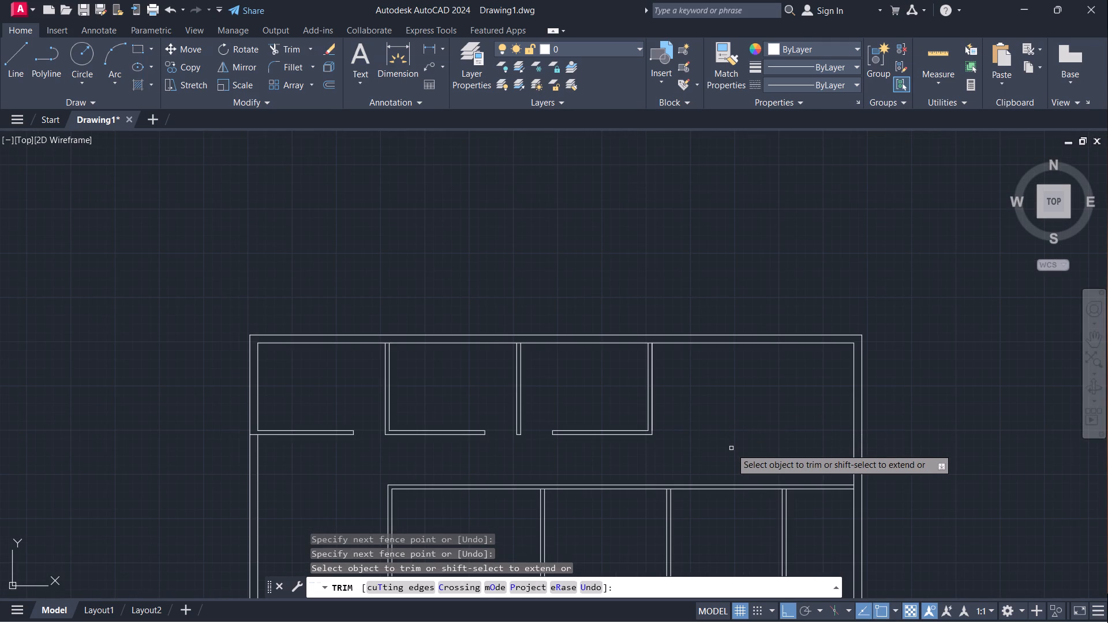
scroll(715, 466, down, 1)
middle_drag(715, 466, 745, 421)
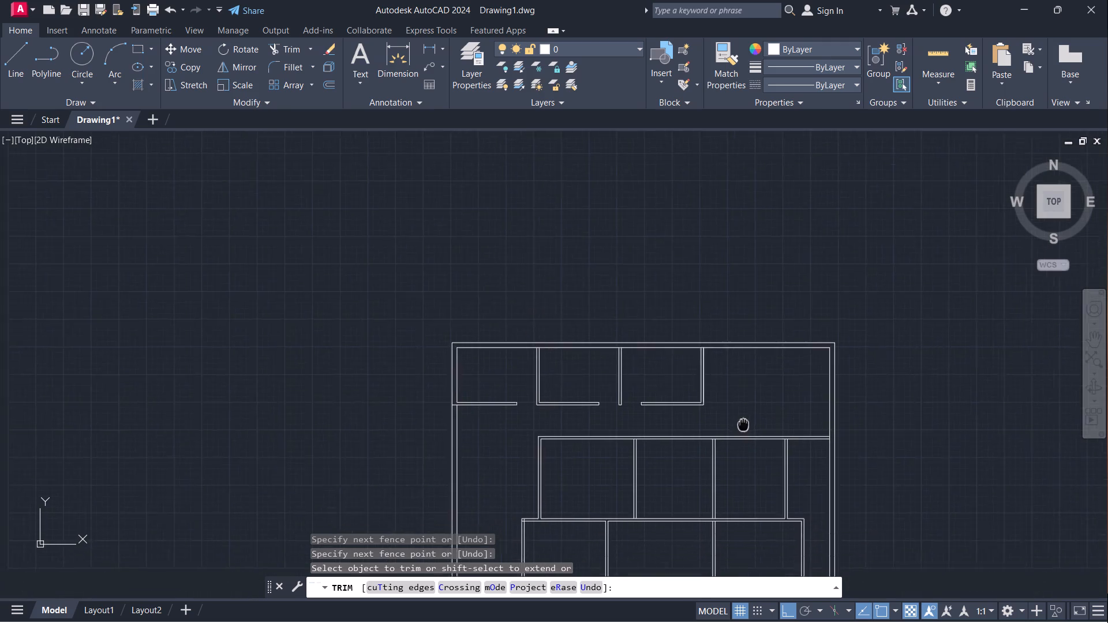
middle_drag(745, 421, 793, 376)
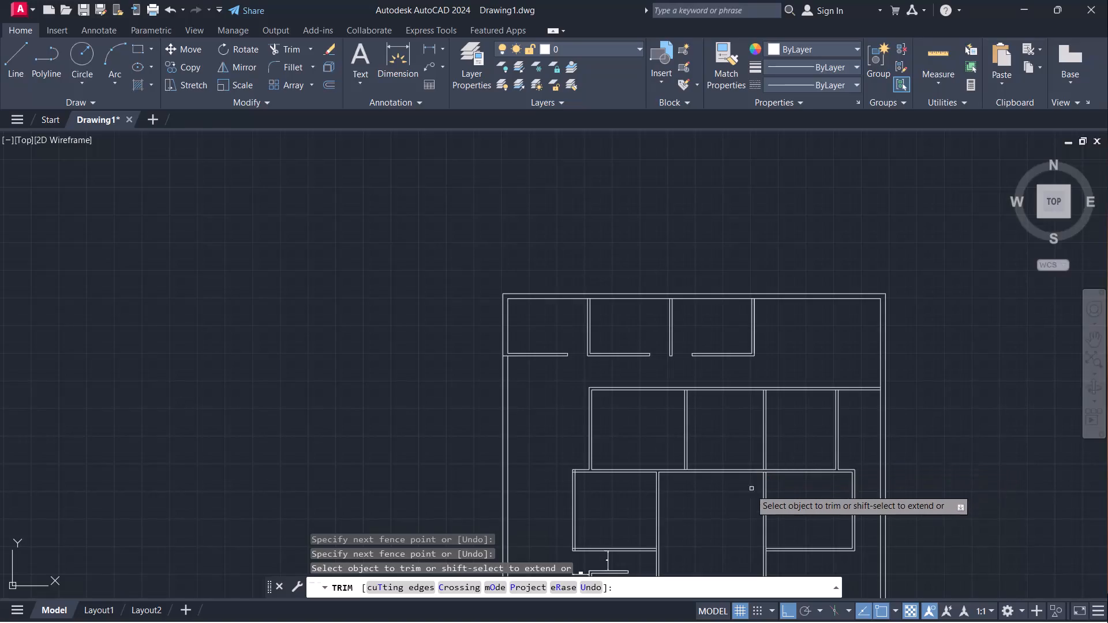
middle_drag(738, 519, 741, 491)
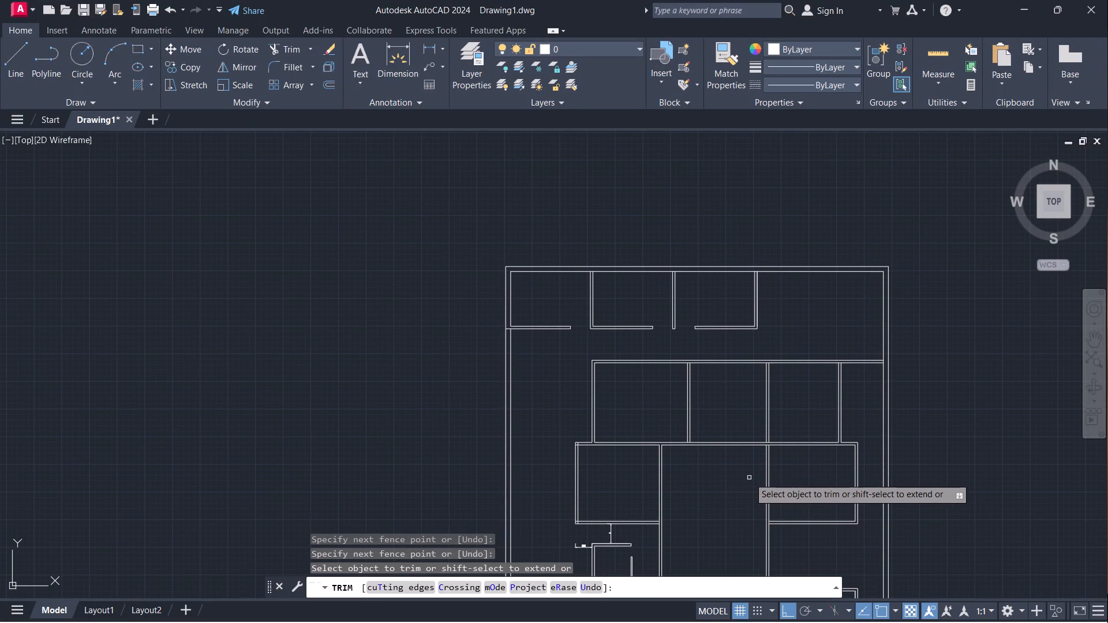
key(space)
Draw a short horizontal line across the bottom end of the second row's second partition, where it meets the lower wall.
scroll(766, 448, up, 6)
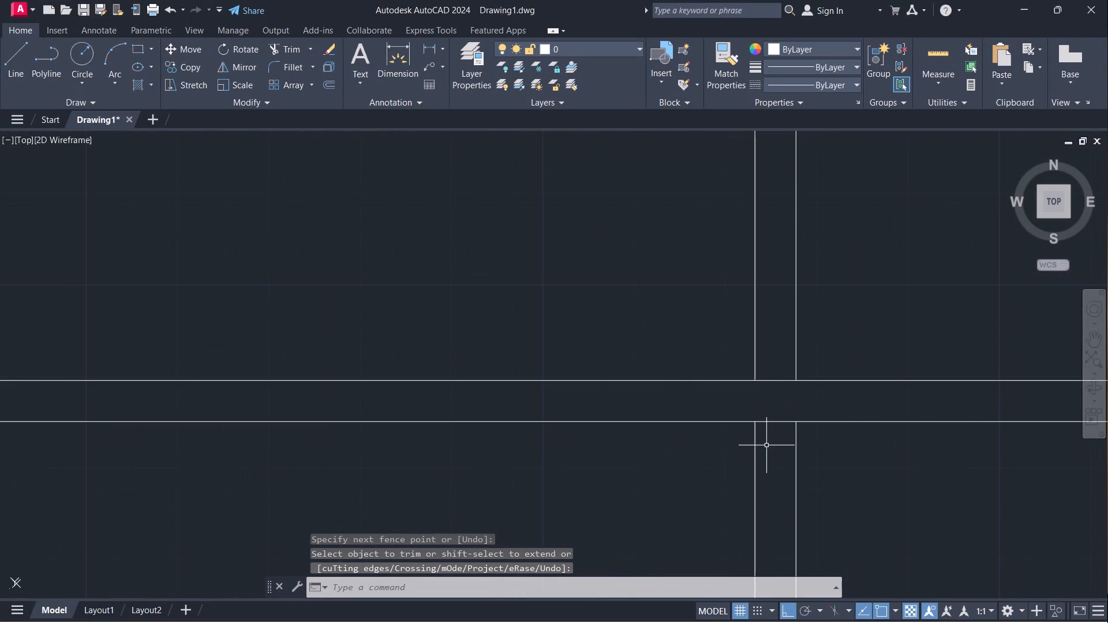
scroll(813, 385, down, 1)
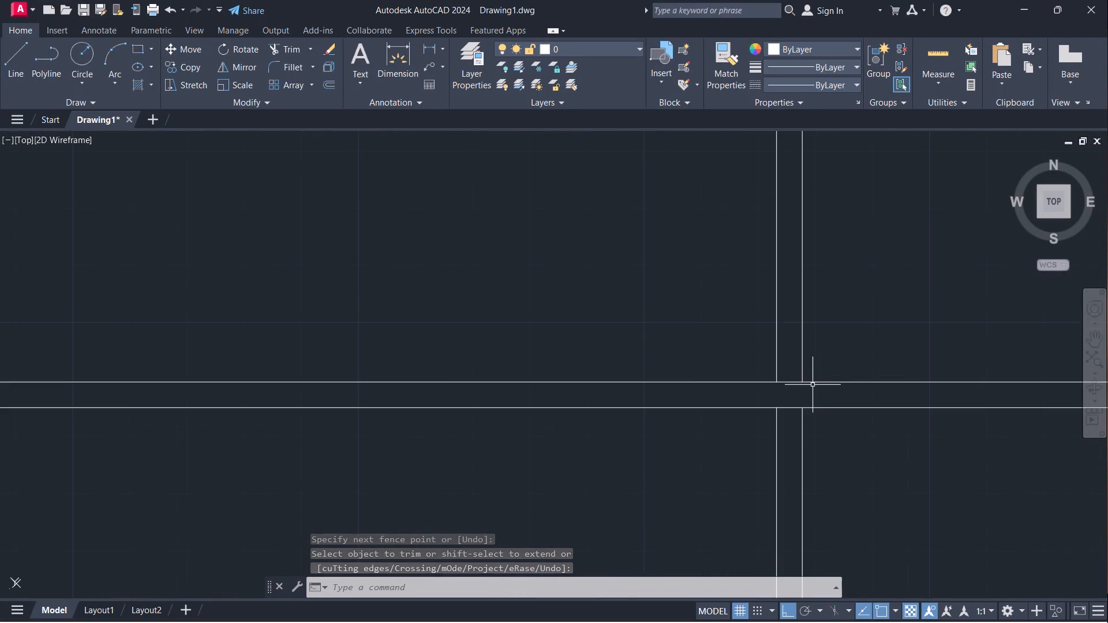
scroll(873, 294, down, 3)
middle_drag(872, 305, 695, 431)
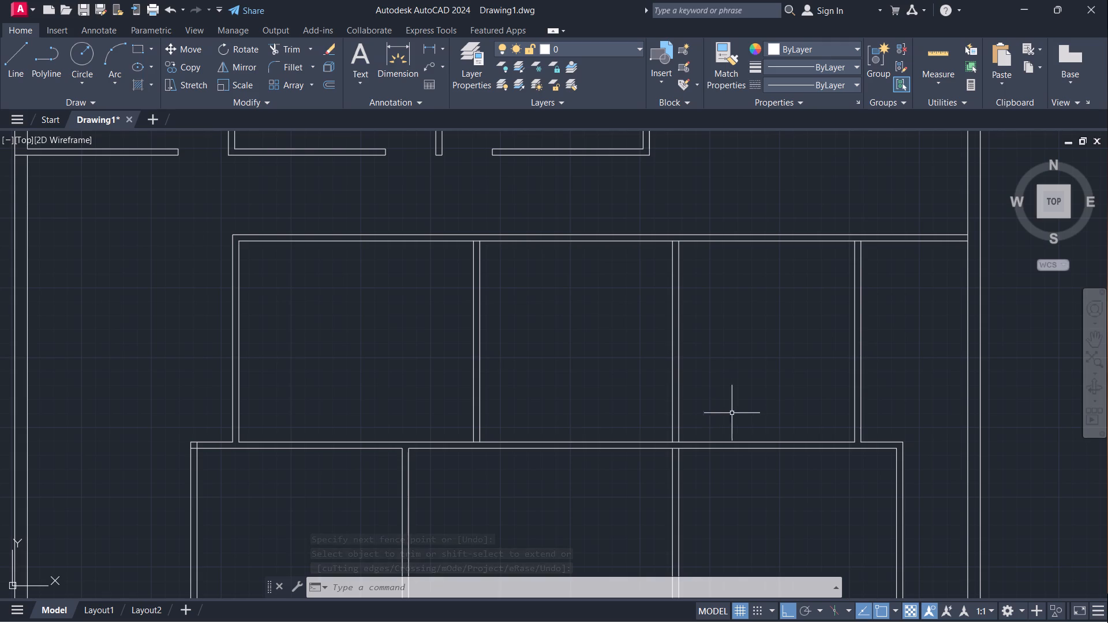
key(l)
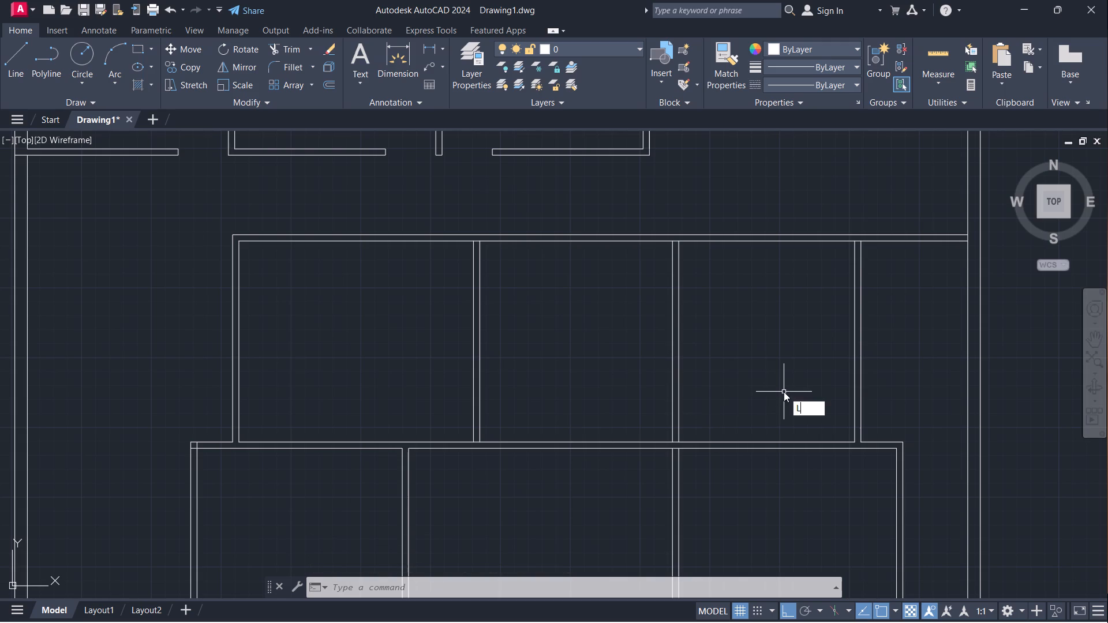
key(Return)
scroll(667, 449, up, 3)
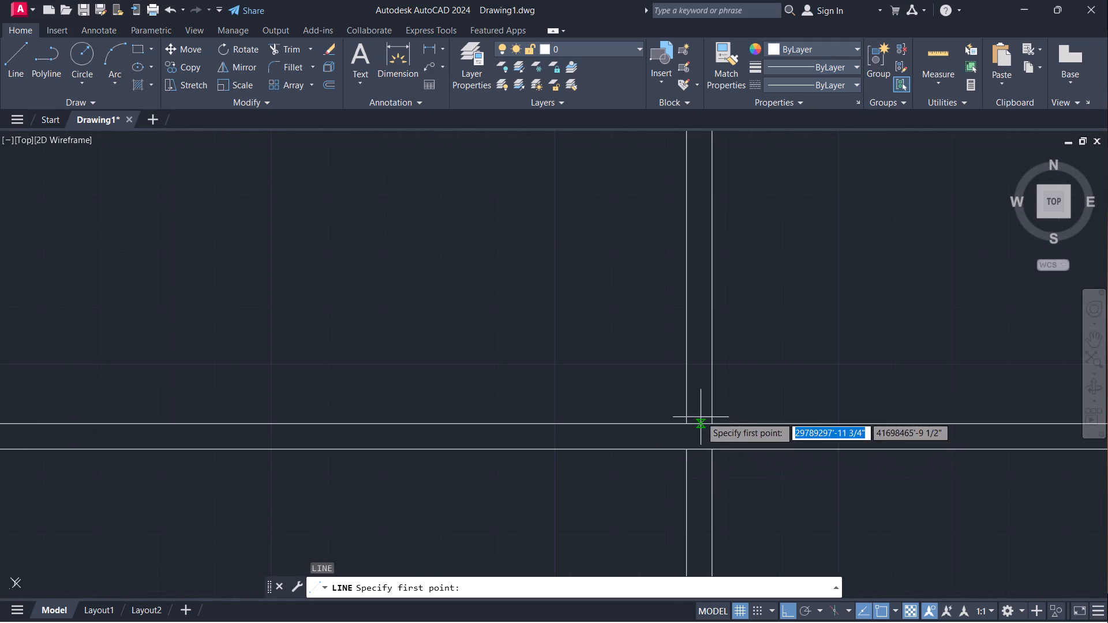
click(713, 423)
click(685, 421)
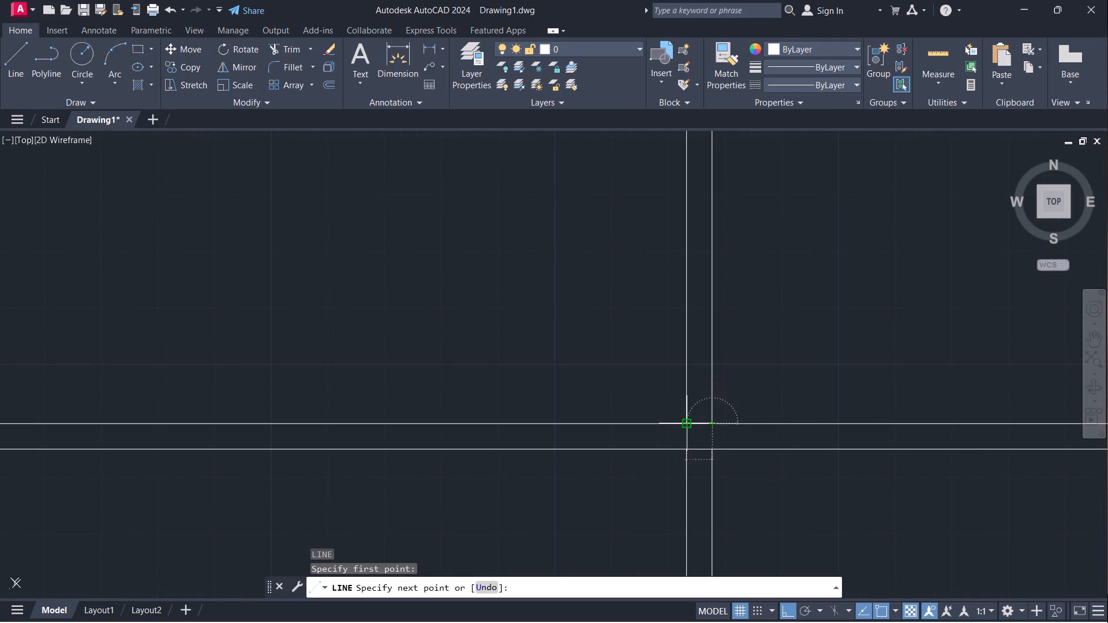
key(space)
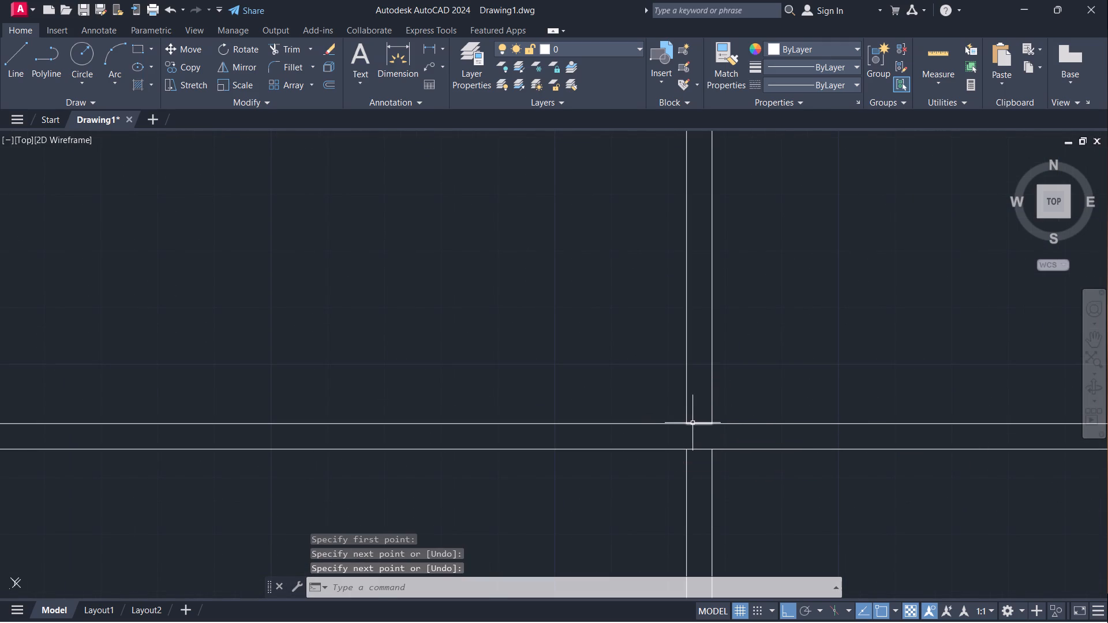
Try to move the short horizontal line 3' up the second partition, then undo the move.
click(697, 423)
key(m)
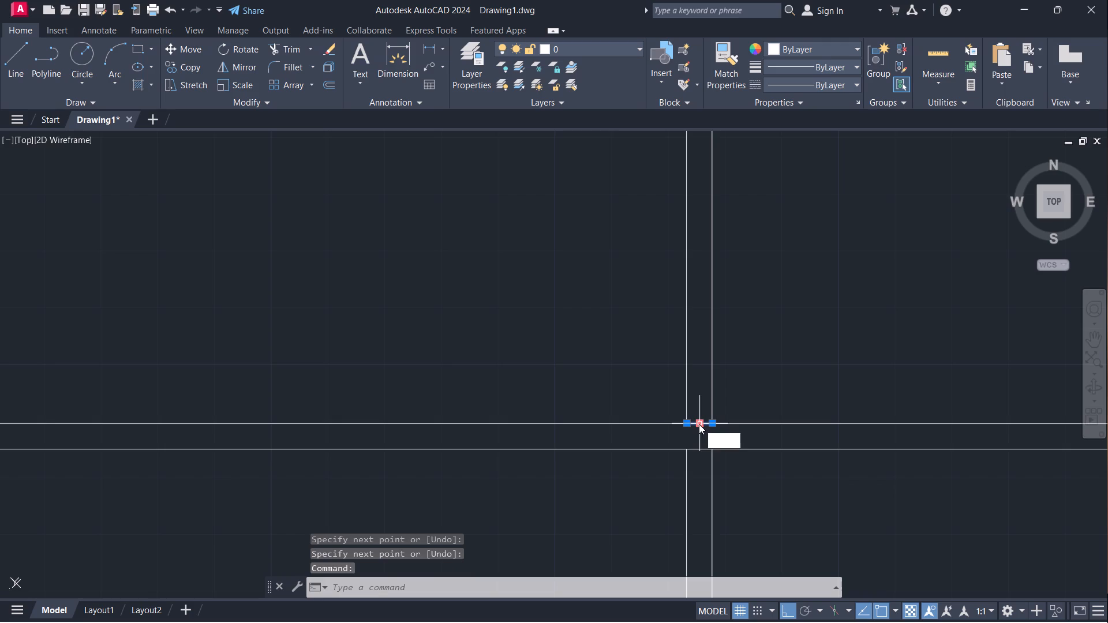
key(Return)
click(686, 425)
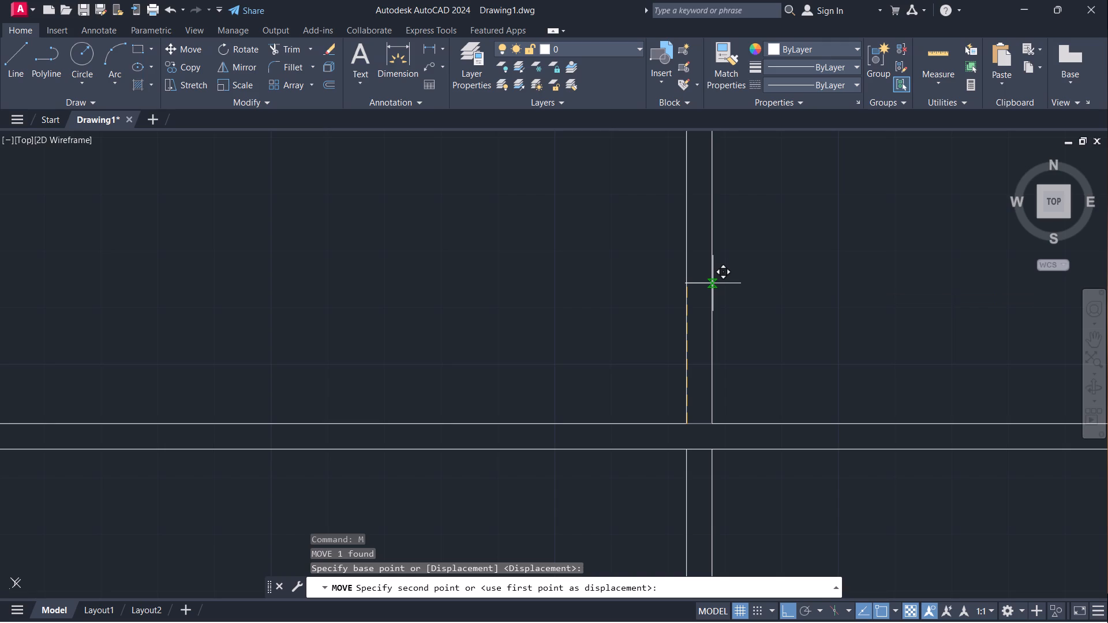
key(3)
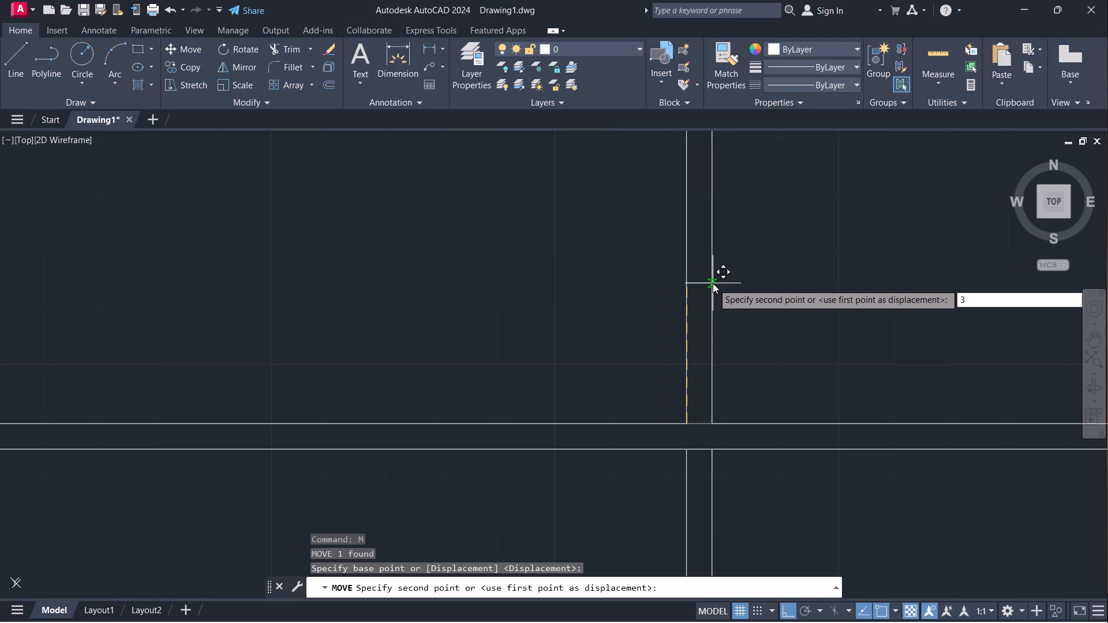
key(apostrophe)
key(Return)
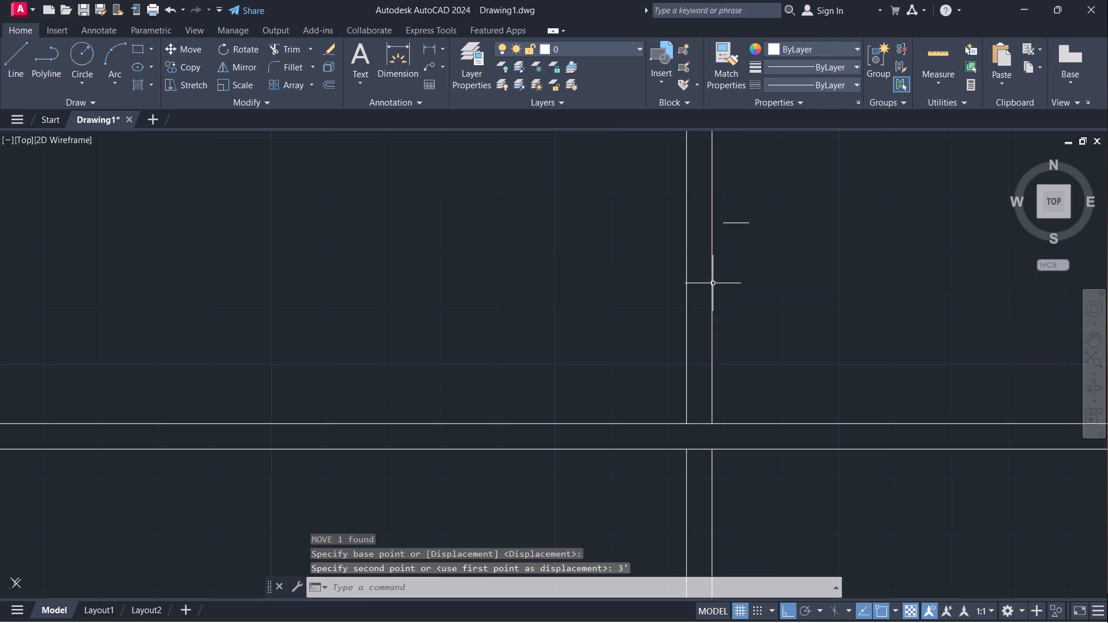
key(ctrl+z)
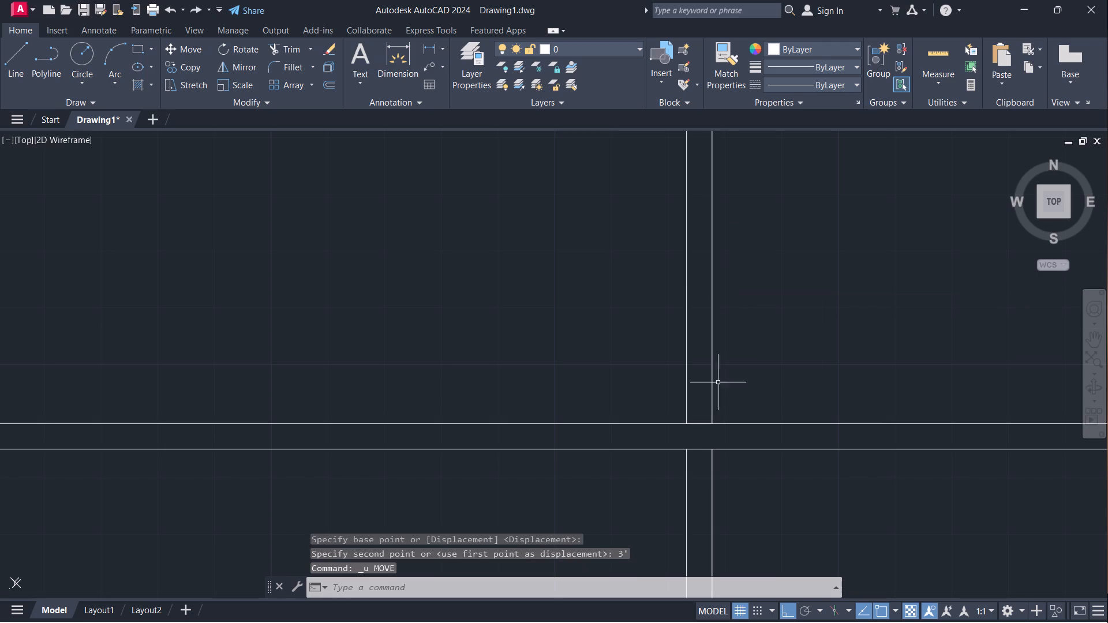
Move the short horizontal line 3' straight up along the second row's second partition.
click(694, 423)
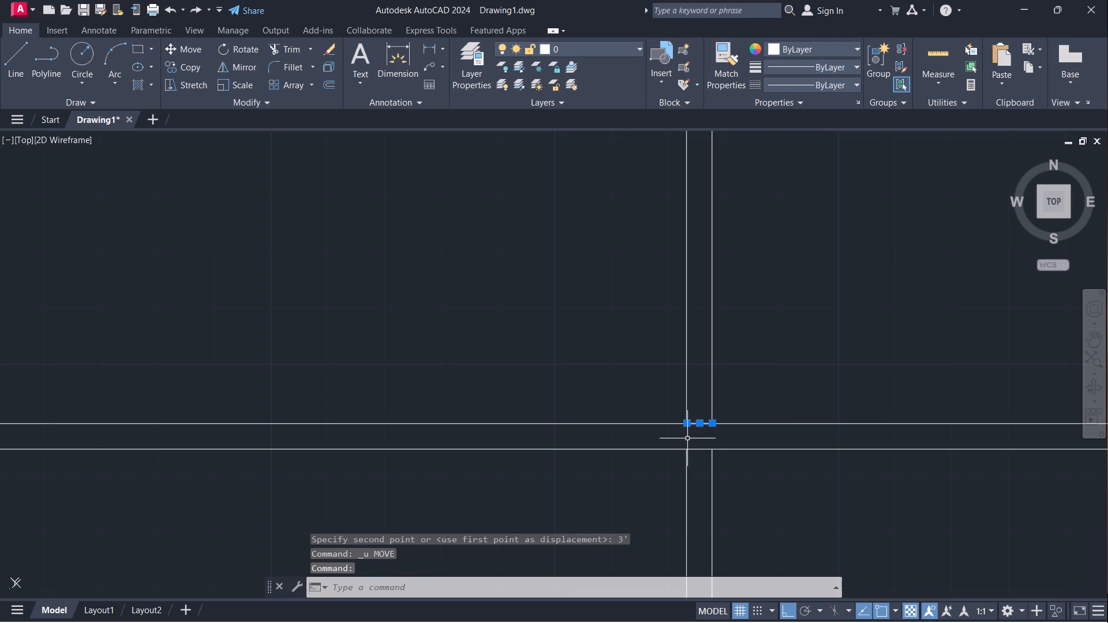
key(m)
key(Return)
click(688, 424)
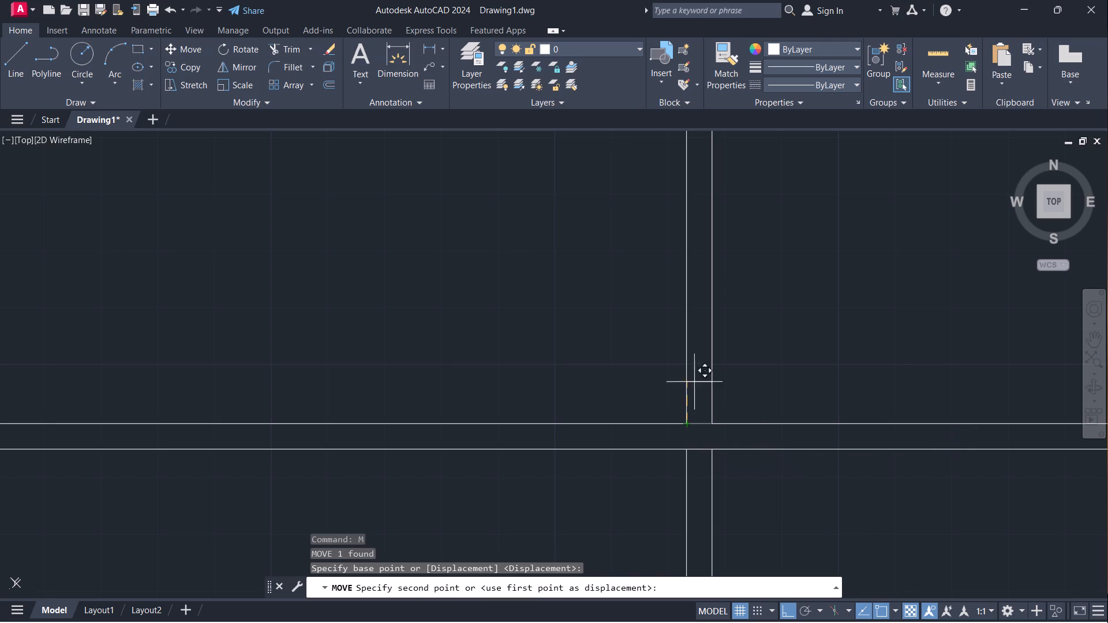
text(3')
key(Return)
scroll(695, 266, down, 3)
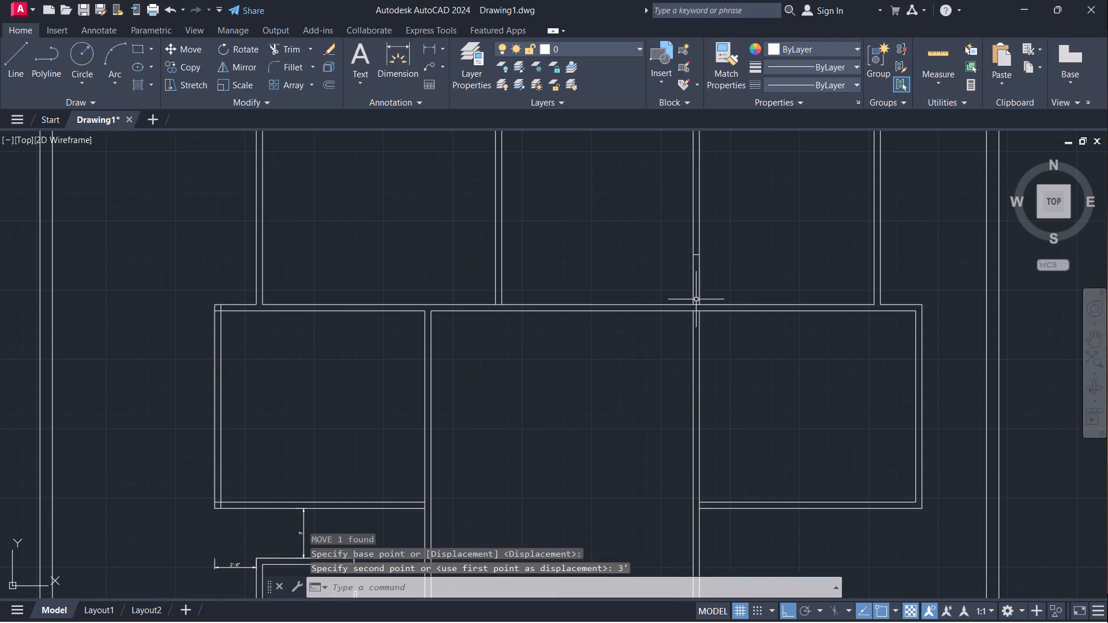
Trim both lines of the second partition between the short line and the lower wall to open a doorway.
text(TR)
key(Return)
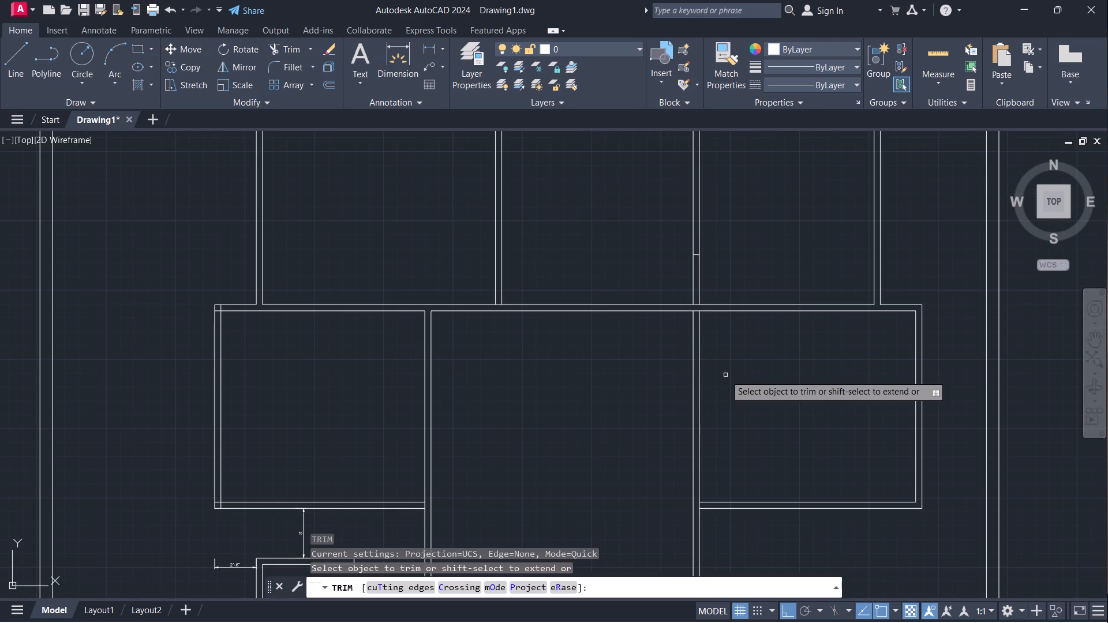
scroll(753, 269, up, 3)
drag(568, 318, 443, 317)
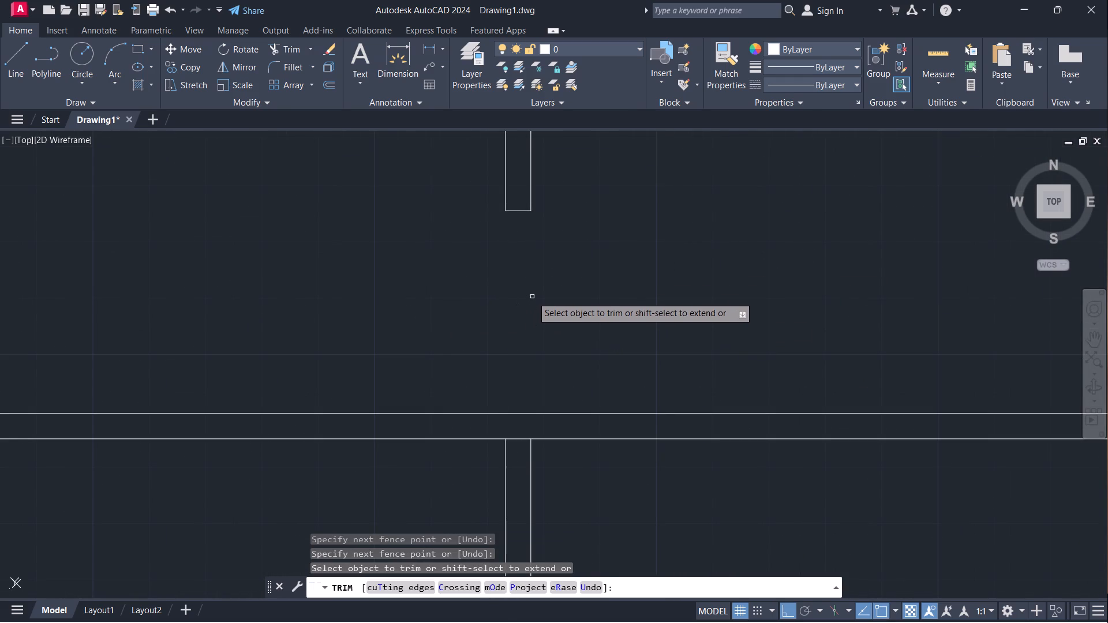
scroll(532, 297, down, 1)
key(space)
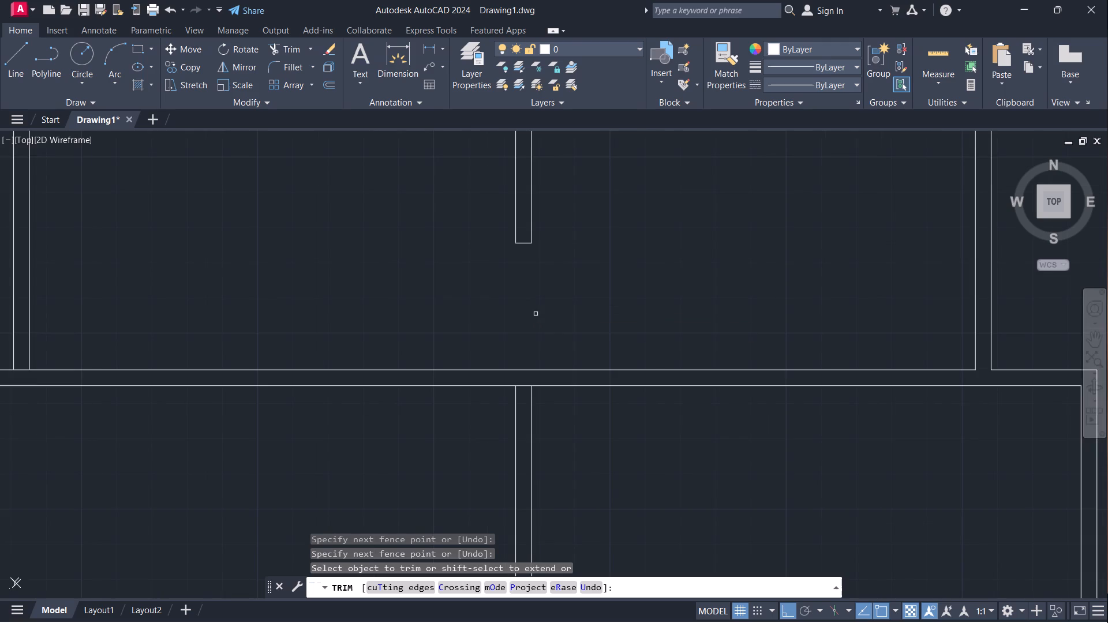
Extend both lines of the partition directly below the new doorway up to the upper line of the horizontal wall.
text(EX)
key(Return)
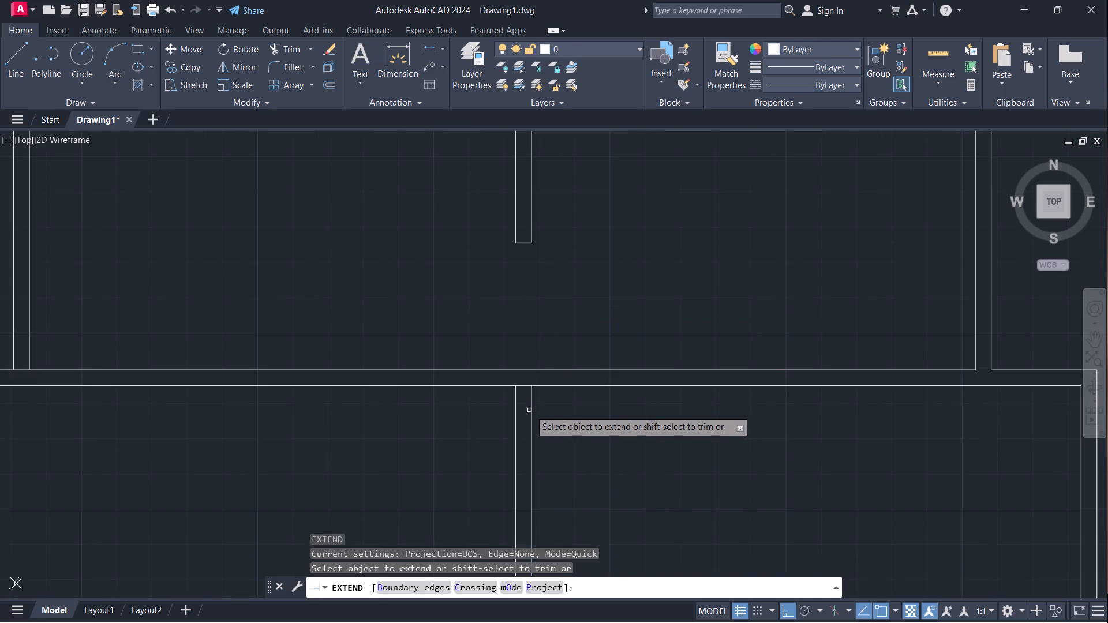
click(530, 409)
click(515, 411)
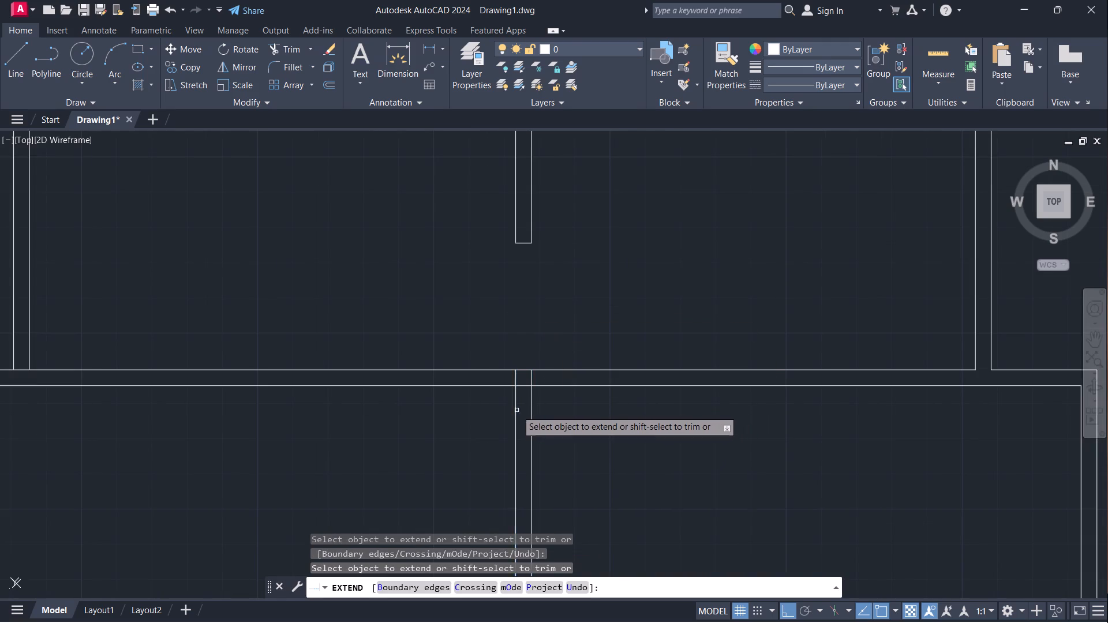
key(space)
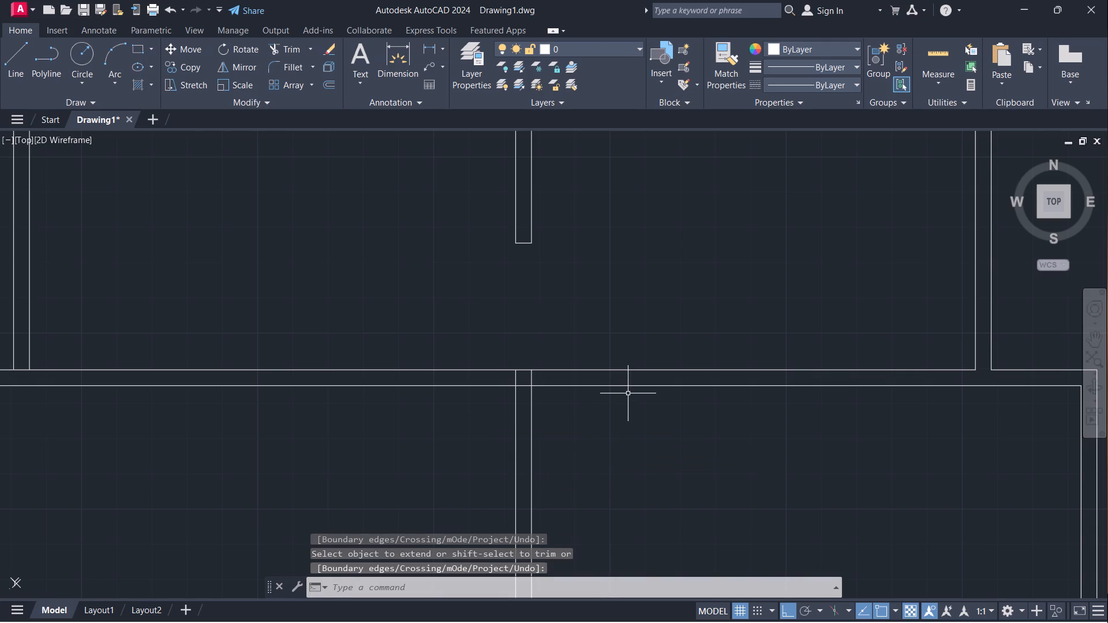
Trim the lower wall line between the extended partition lines and the right line's extension at the junction below the doorway.
key(r)
key(BackSpace)
text(TR)
key(Return)
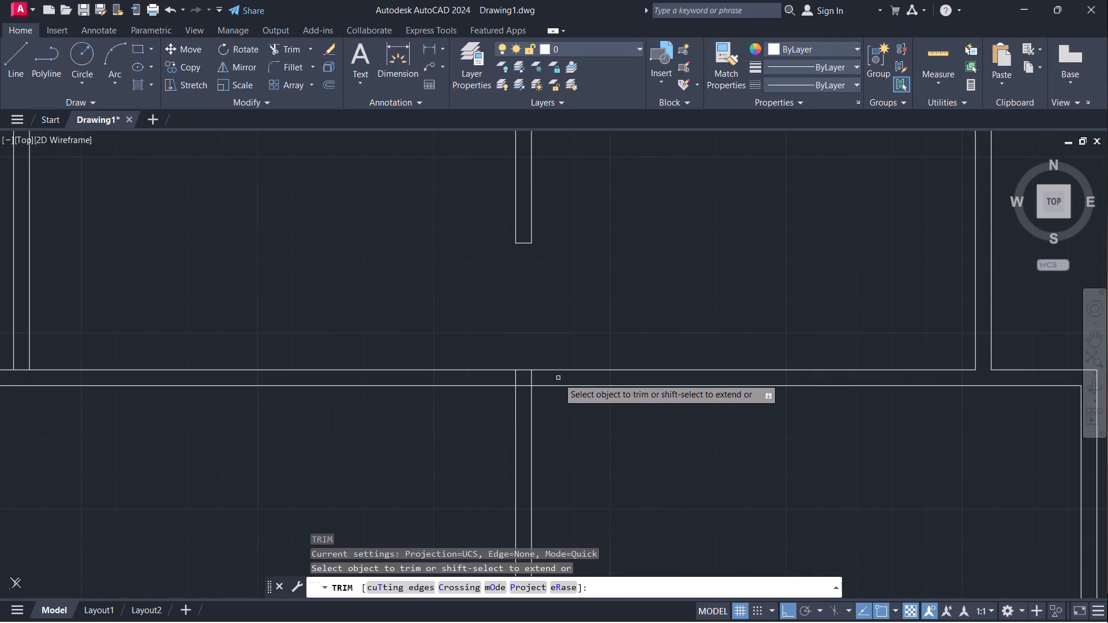
scroll(547, 378, up, 2)
drag(523, 381, 481, 425)
scroll(536, 348, down, 3)
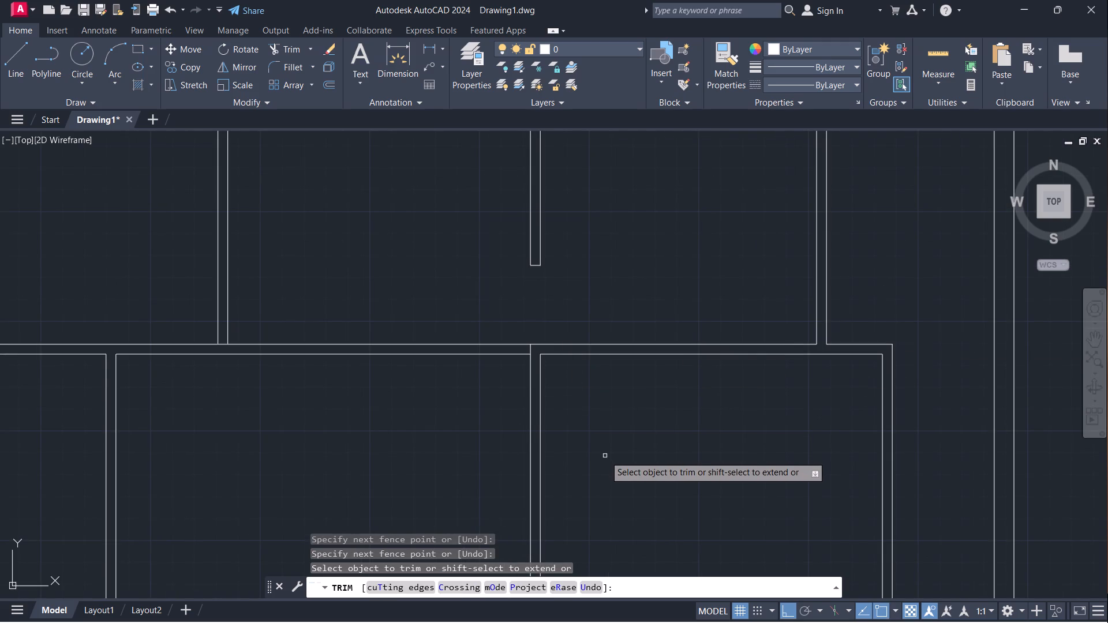
middle_drag(610, 459, 649, 443)
key(space)
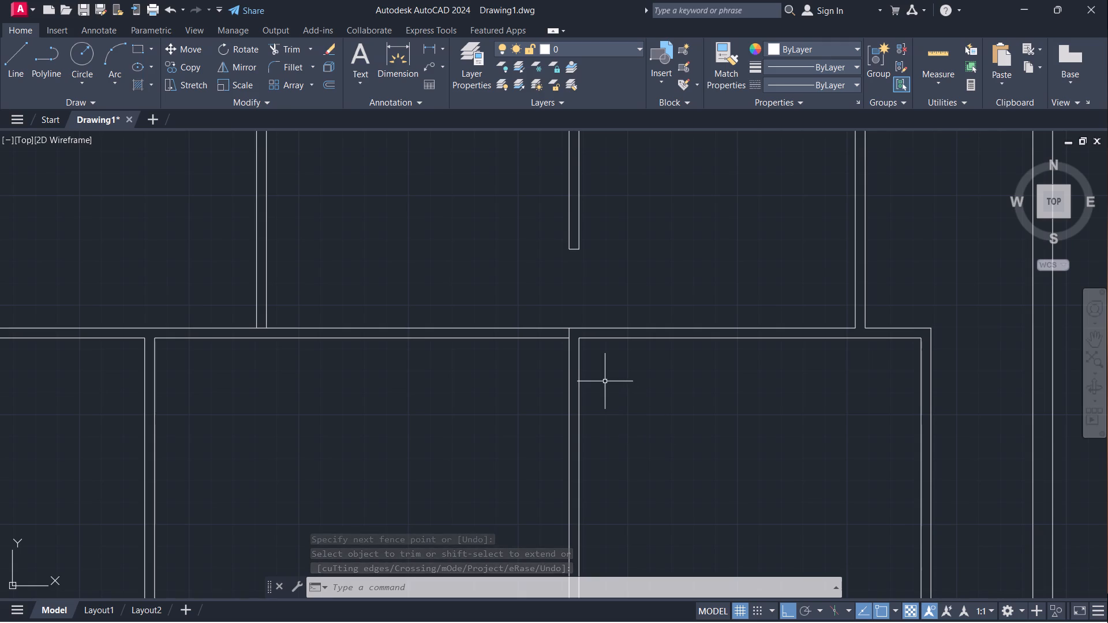
Draw a short horizontal line across the bottom end of the second row's first partition, where it meets the lower wall.
middle_drag(605, 381, 698, 423)
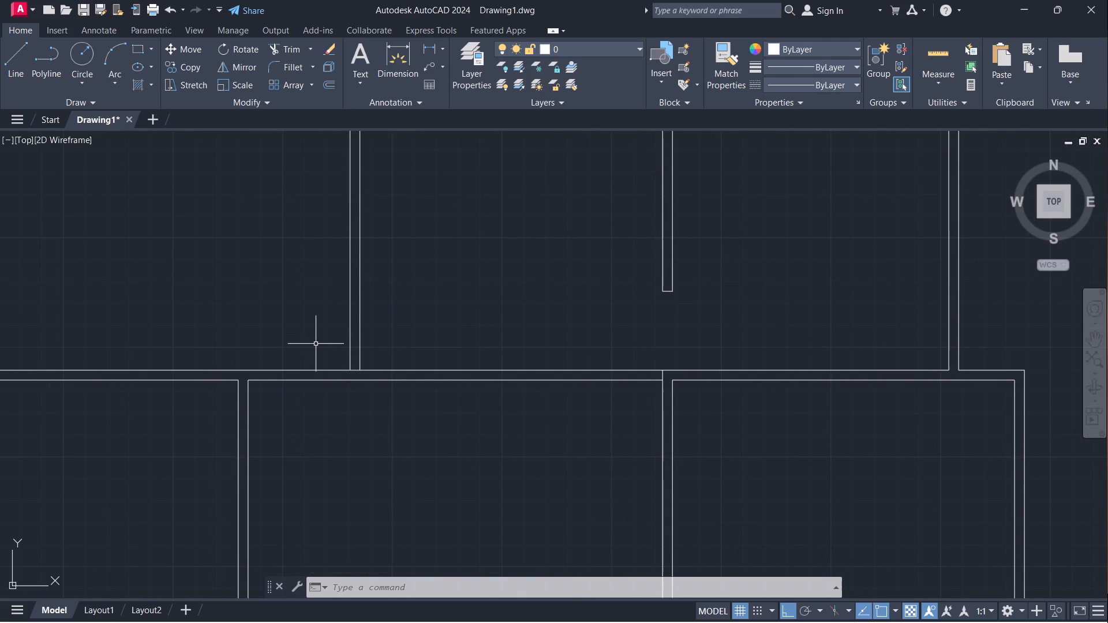
middle_drag(448, 342, 527, 340)
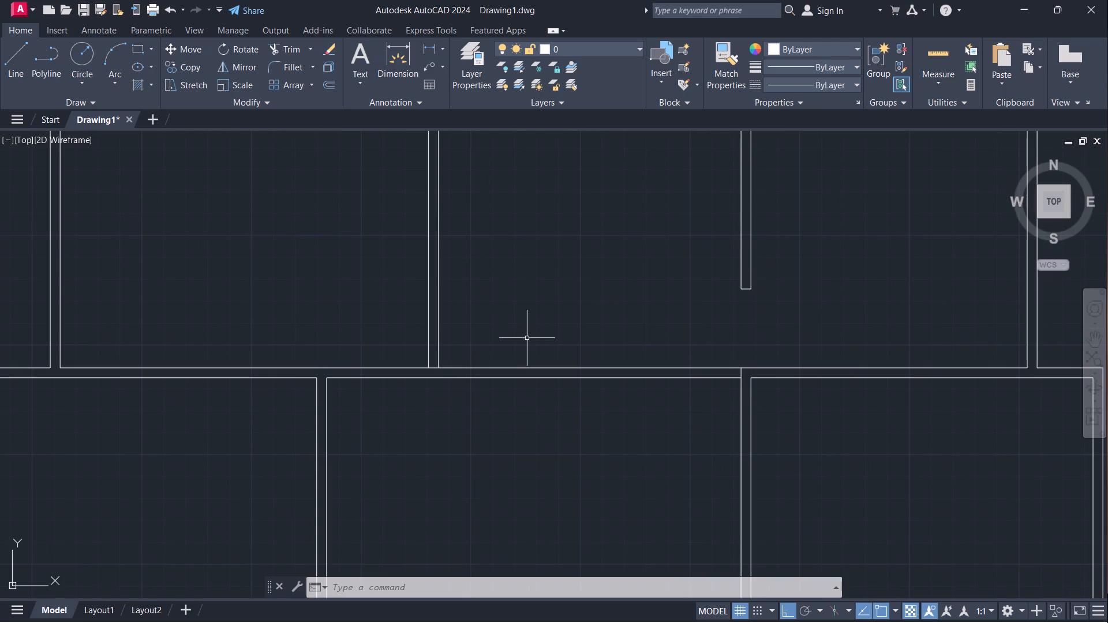
key(l)
key(Return)
scroll(390, 348, up, 3)
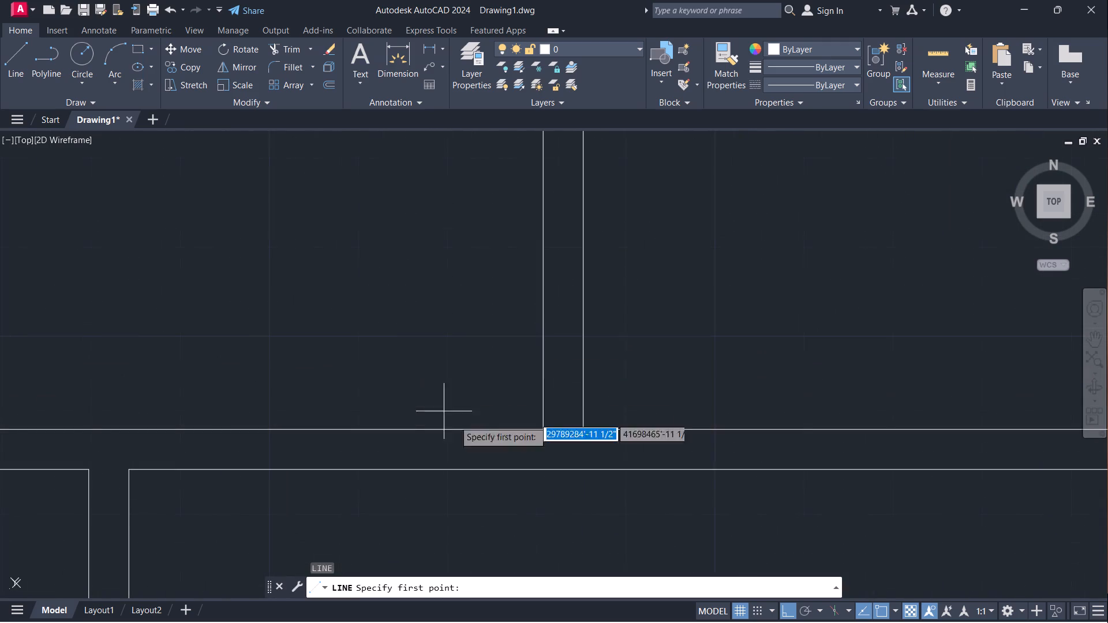
click(542, 426)
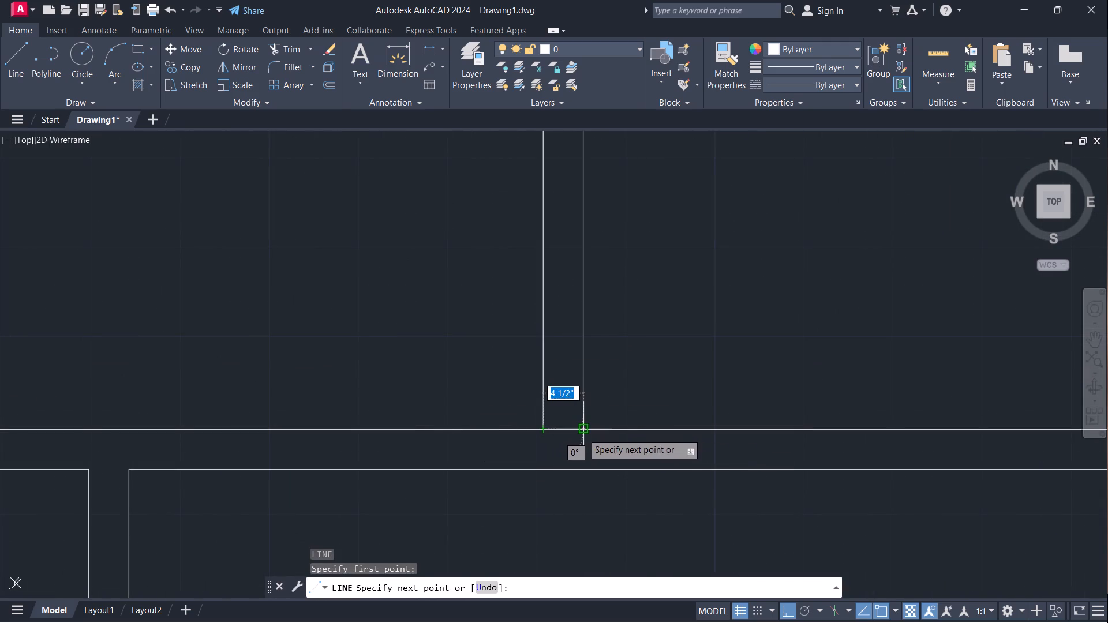
click(583, 433)
key(space)
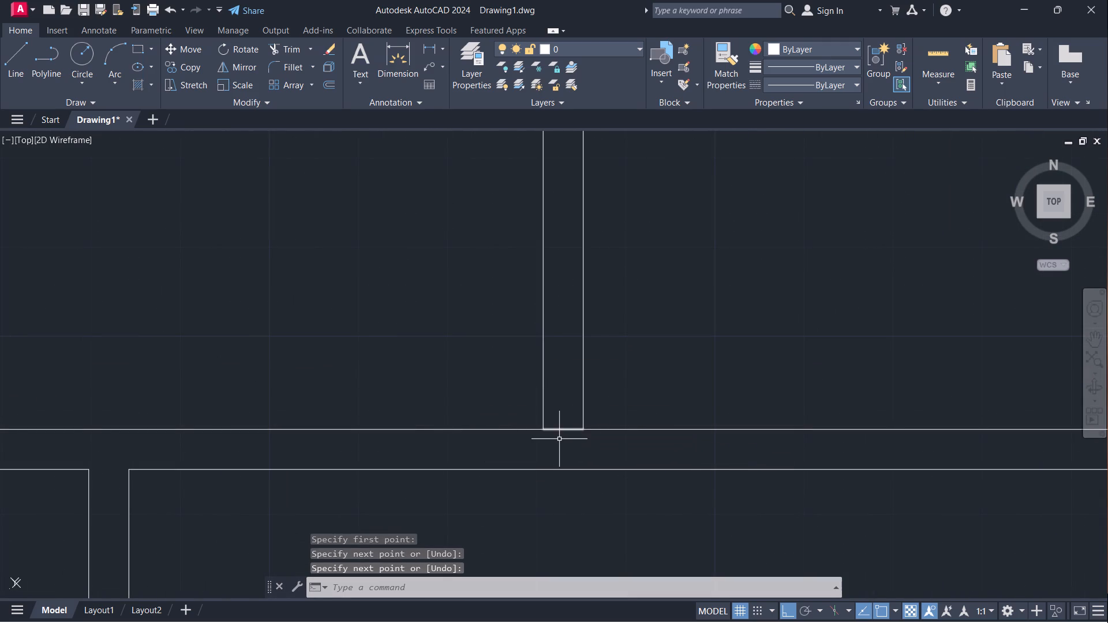
Move the short line at the bottom end of the second row's first partition 3' straight up.
scroll(557, 433, up, 2)
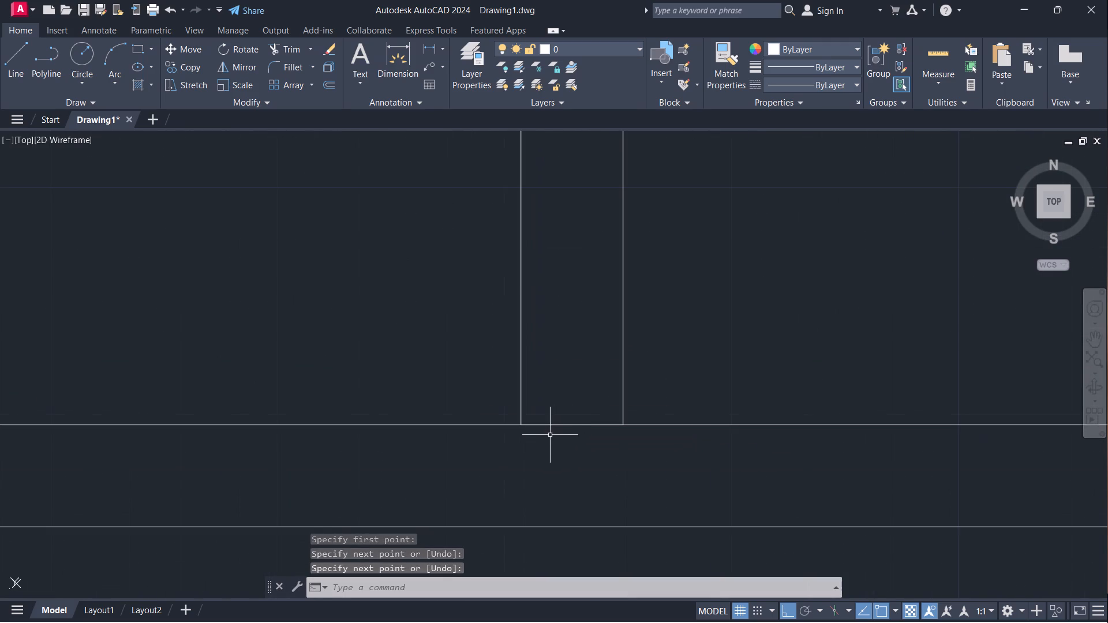
key(m)
key(Return)
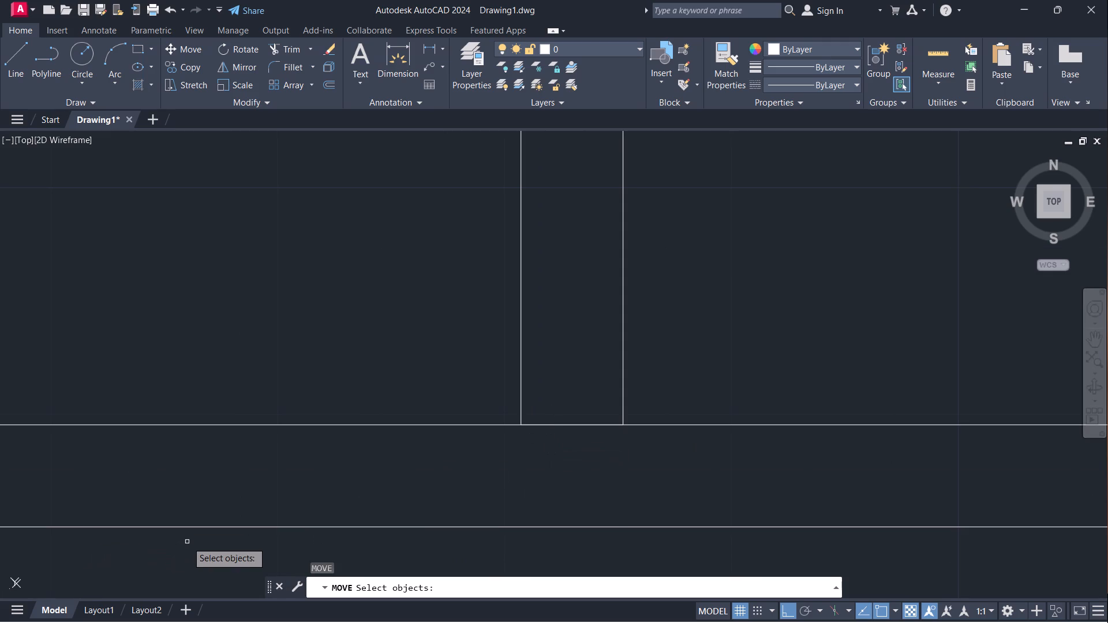
click(580, 424)
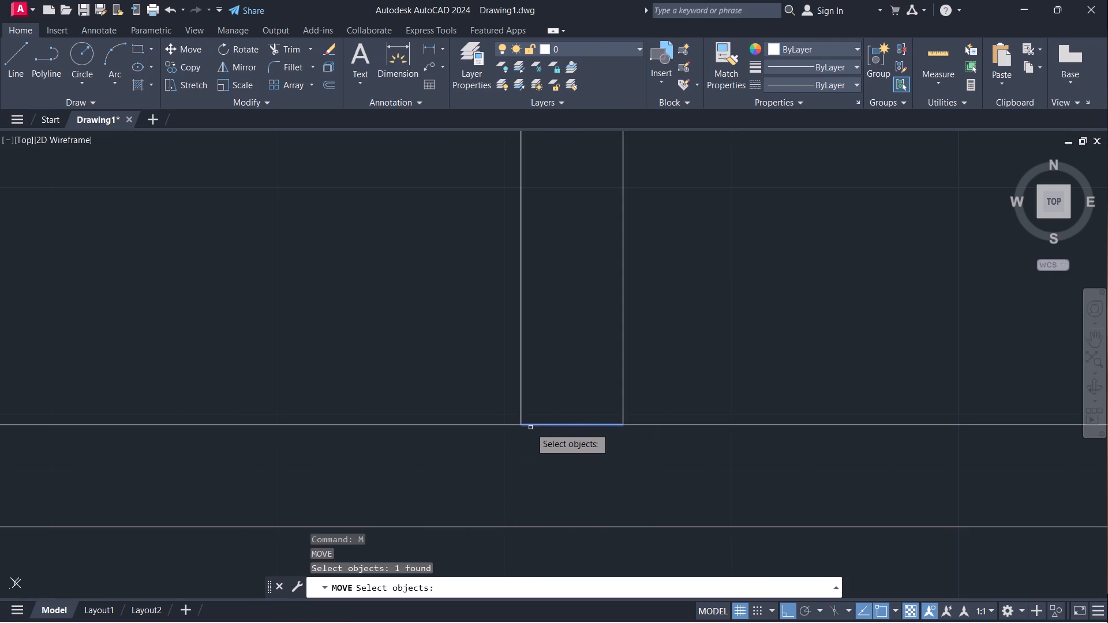
key(Return)
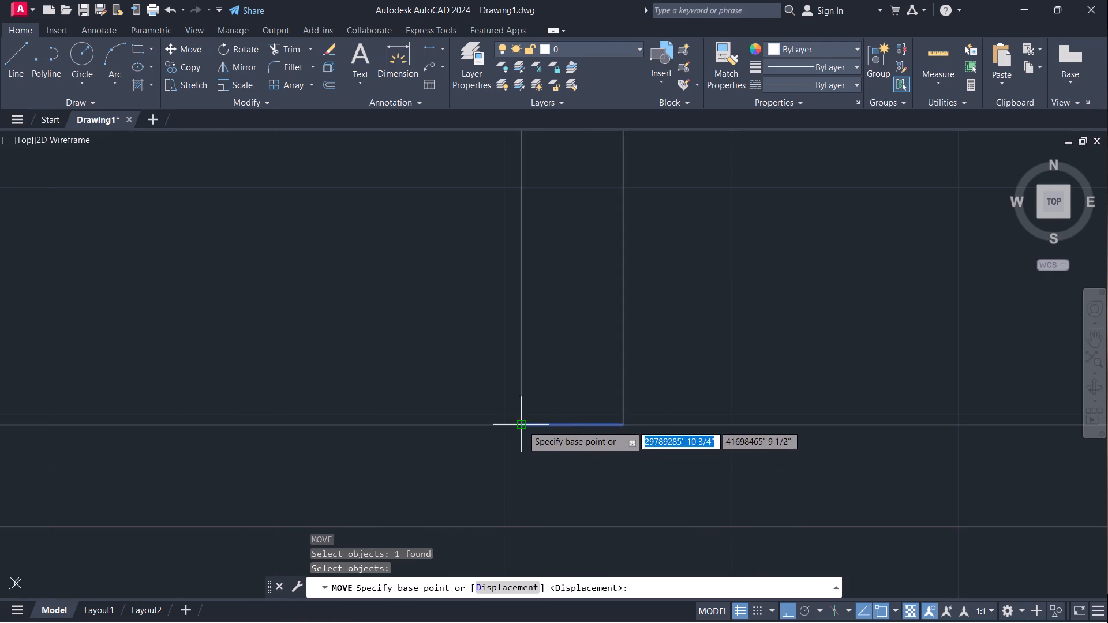
click(522, 425)
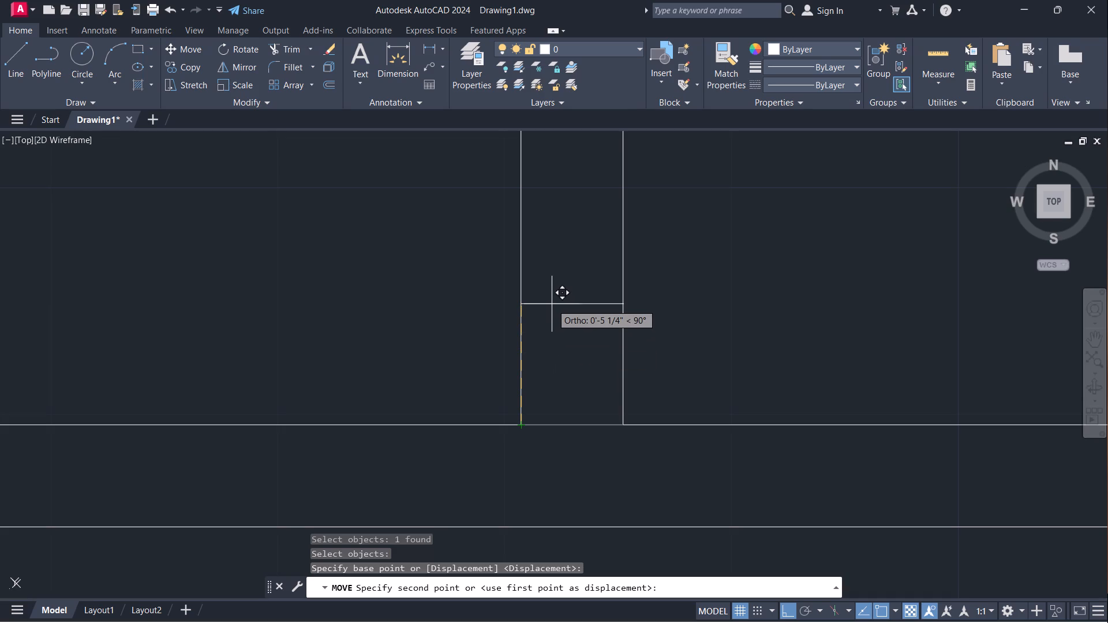
text(3')
key(Return)
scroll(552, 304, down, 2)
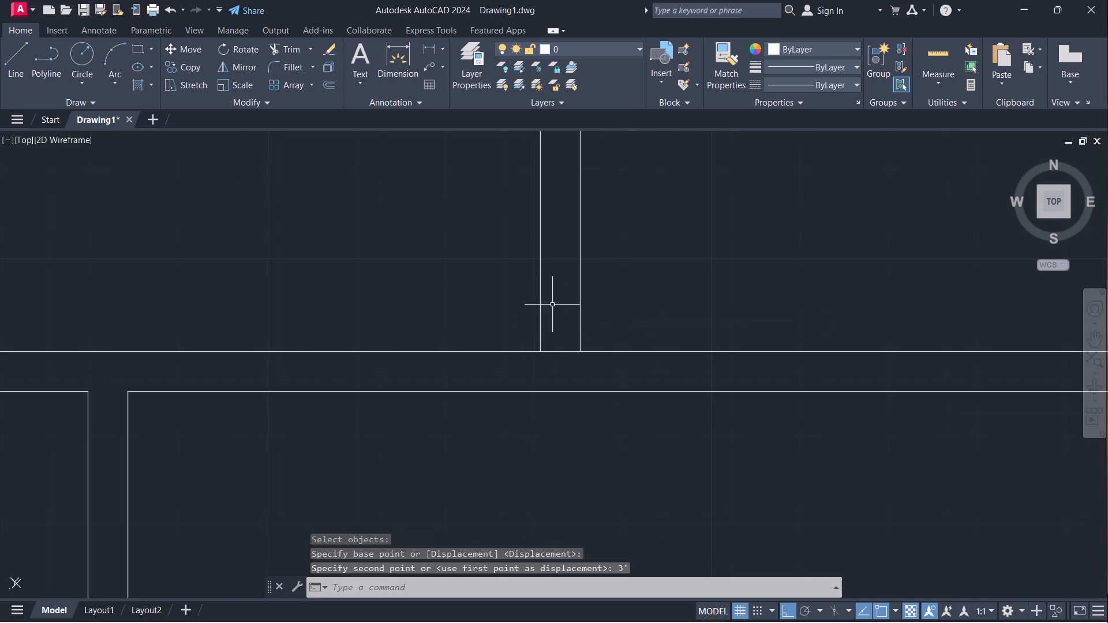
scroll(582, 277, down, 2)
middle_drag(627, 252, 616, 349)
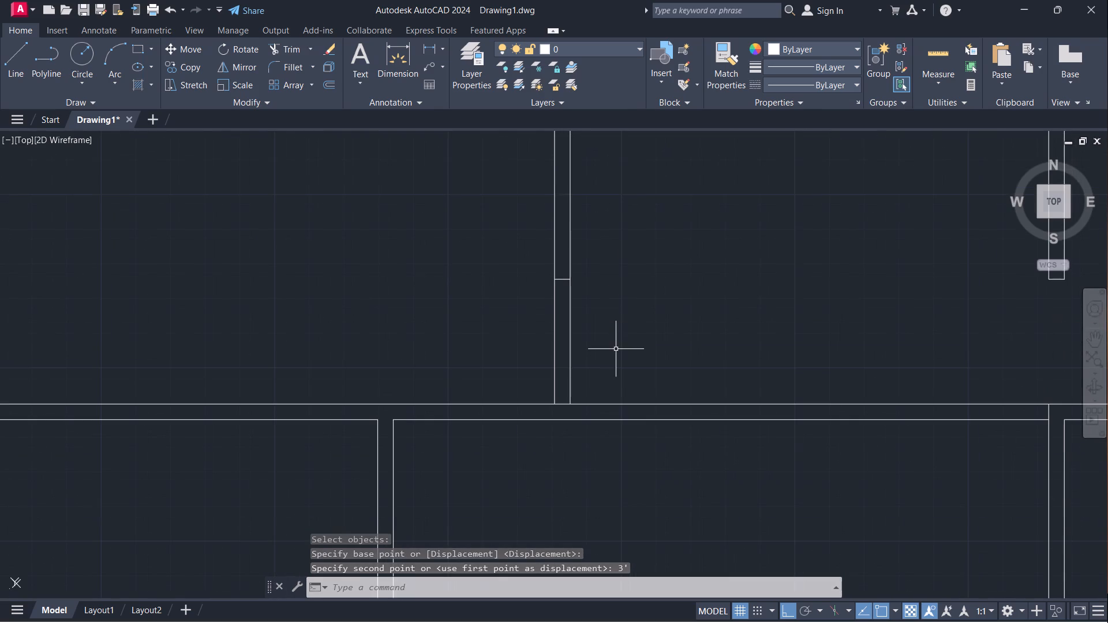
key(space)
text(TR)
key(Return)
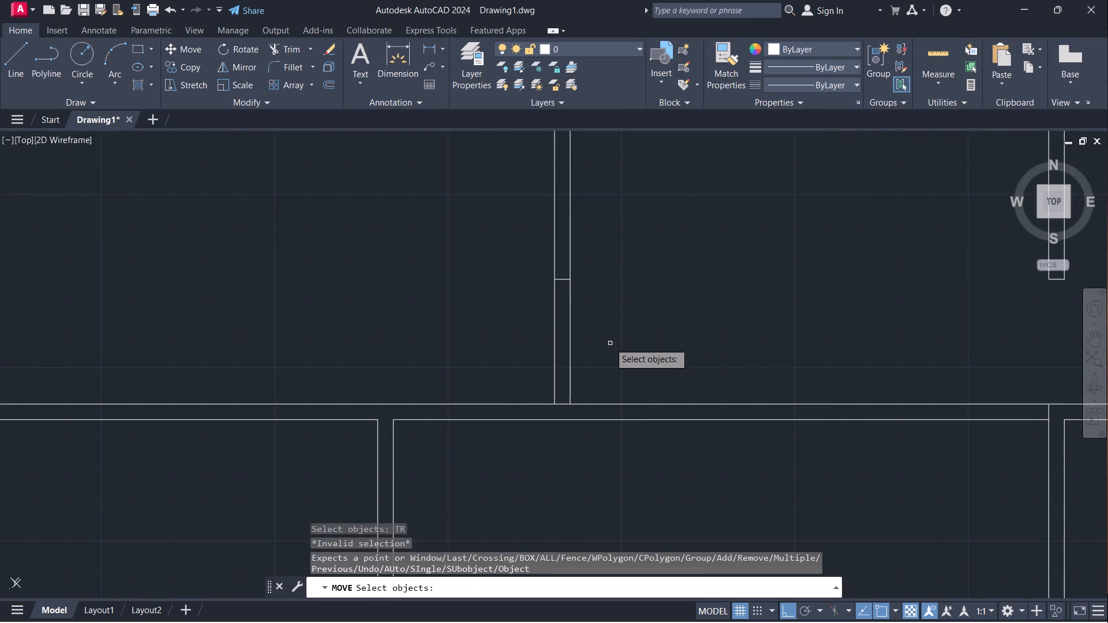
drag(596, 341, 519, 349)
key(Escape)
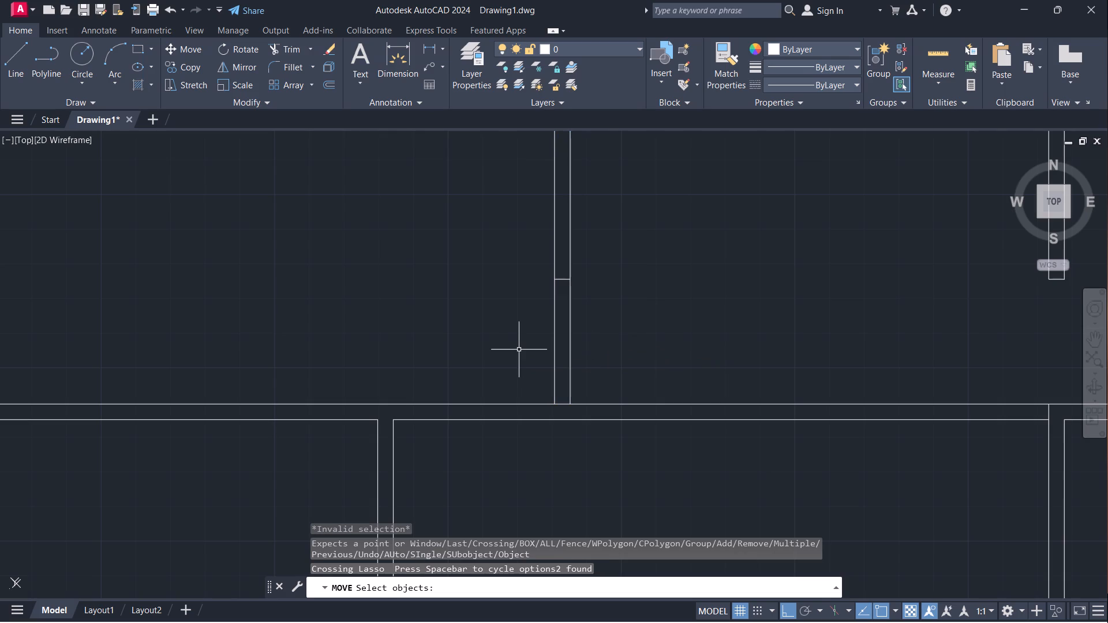
Trim both lines of the first partition between the short line and the lower wall to open a doorway.
text(TR)
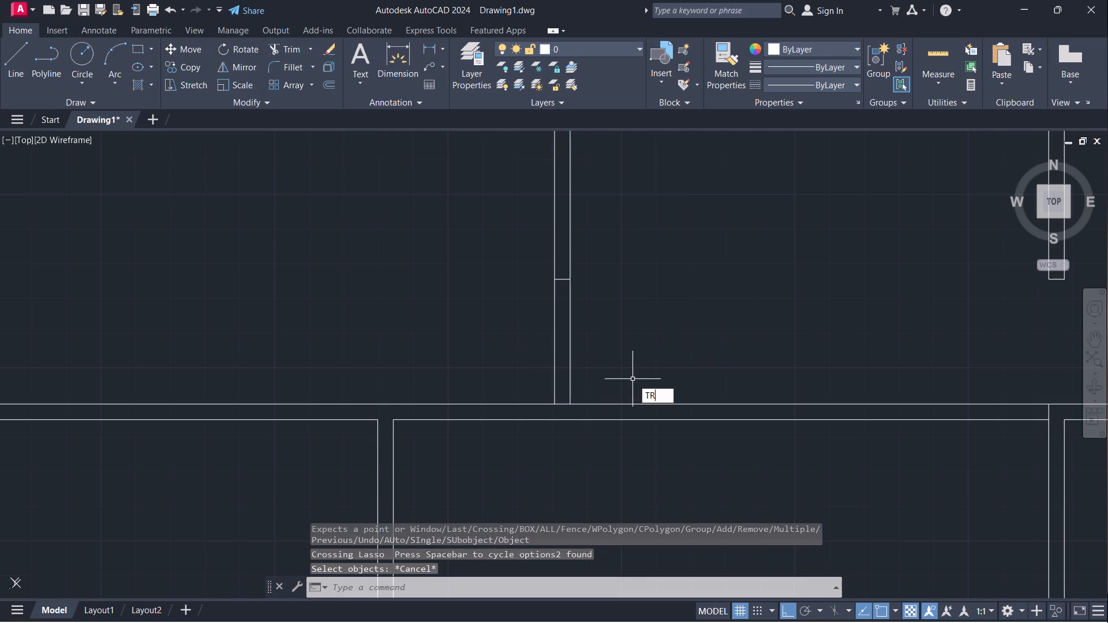
key(Return)
drag(595, 366, 522, 350)
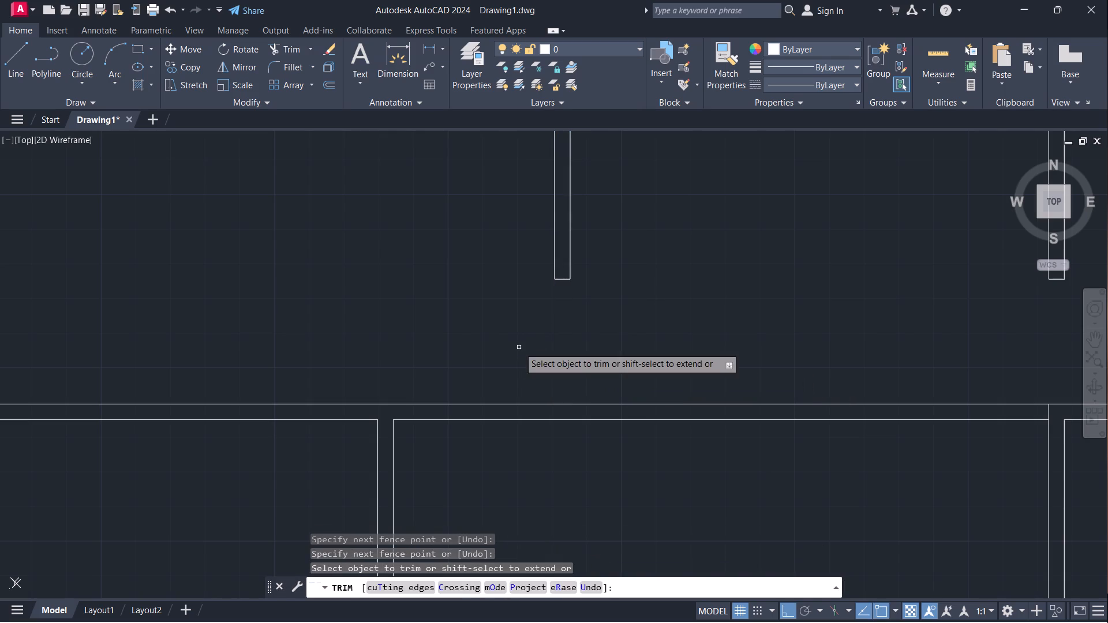
scroll(553, 341, down, 2)
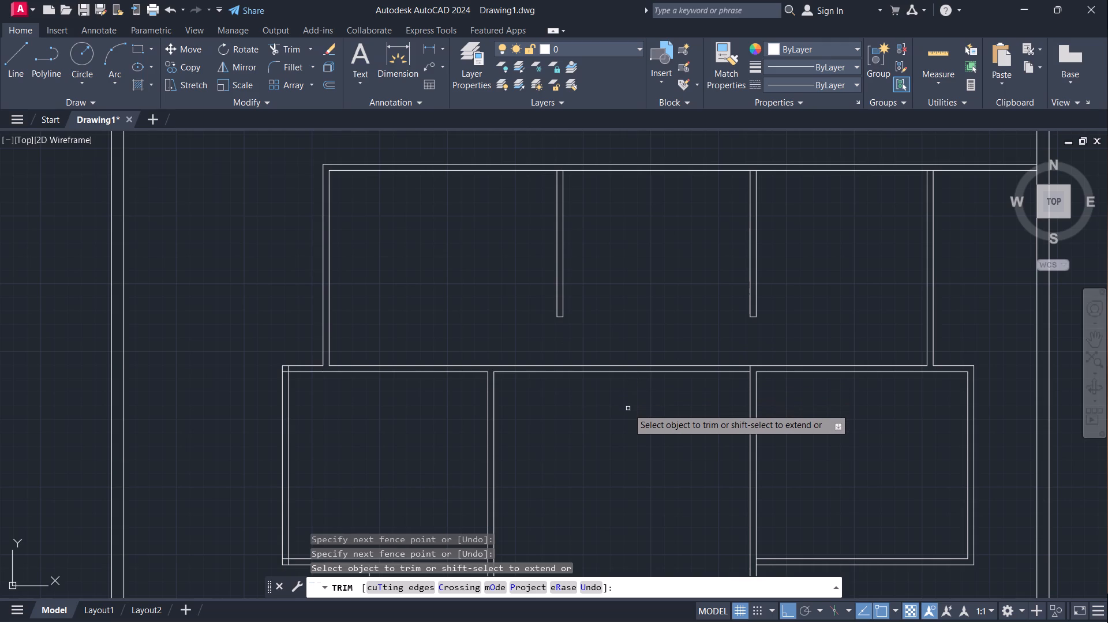
key(Escape)
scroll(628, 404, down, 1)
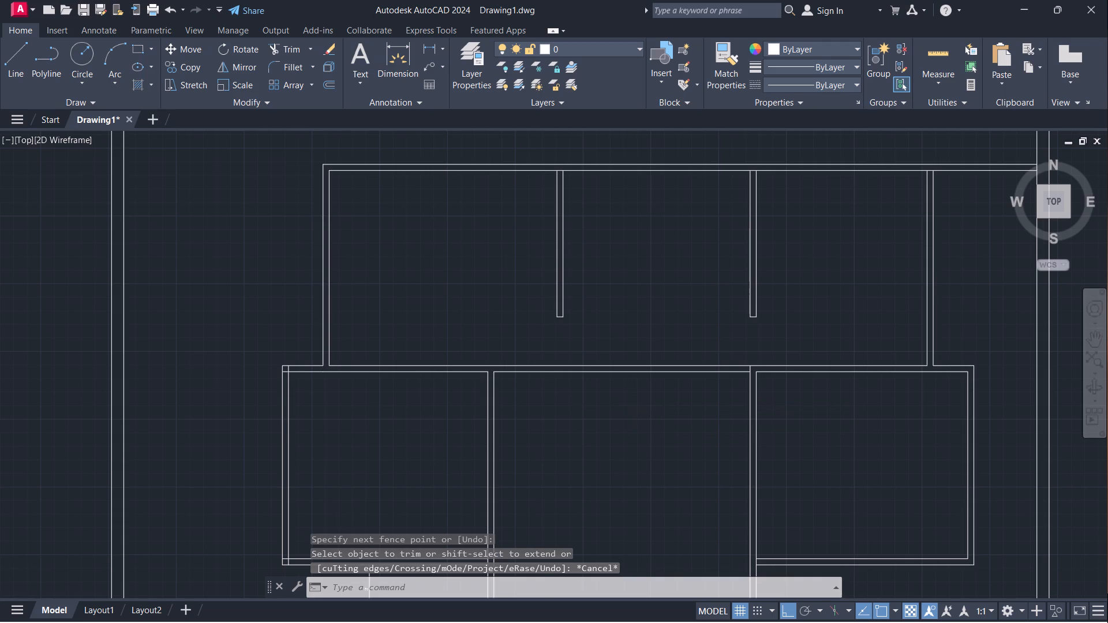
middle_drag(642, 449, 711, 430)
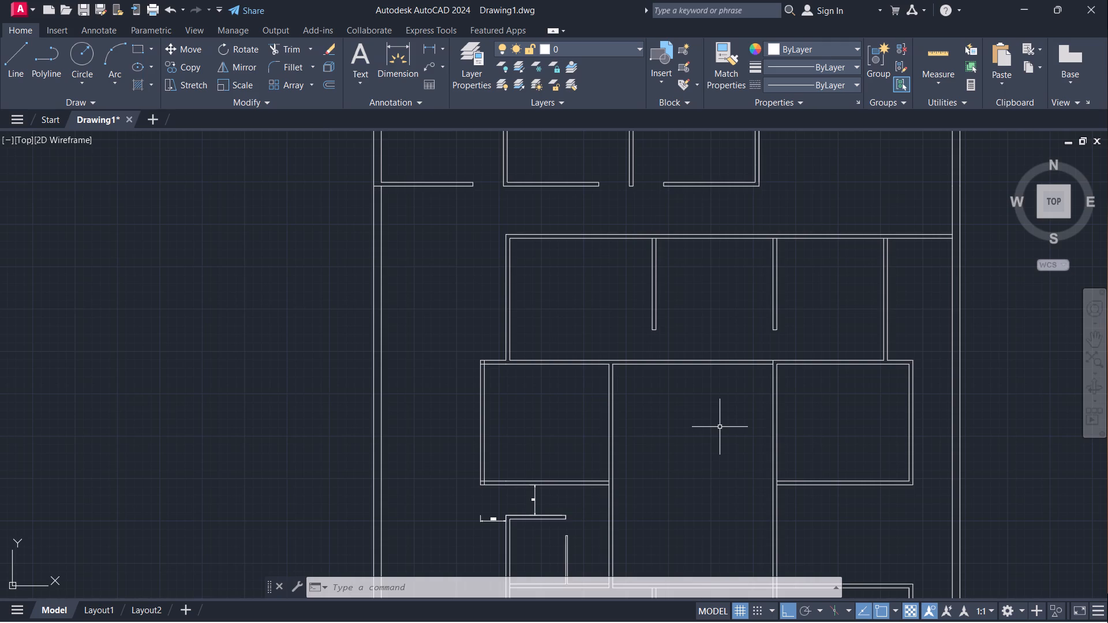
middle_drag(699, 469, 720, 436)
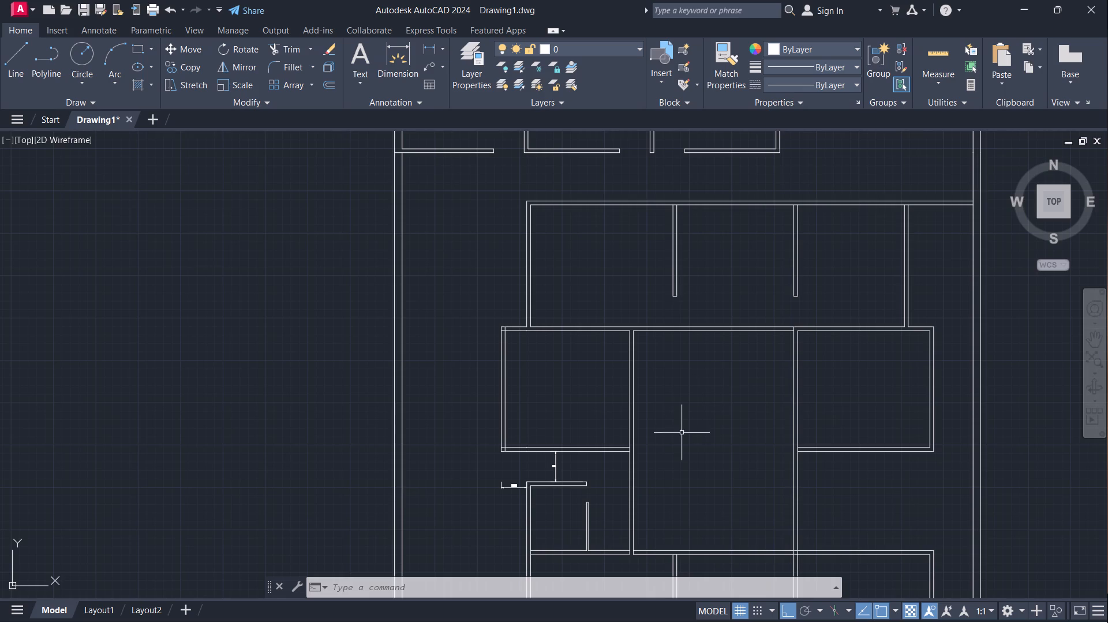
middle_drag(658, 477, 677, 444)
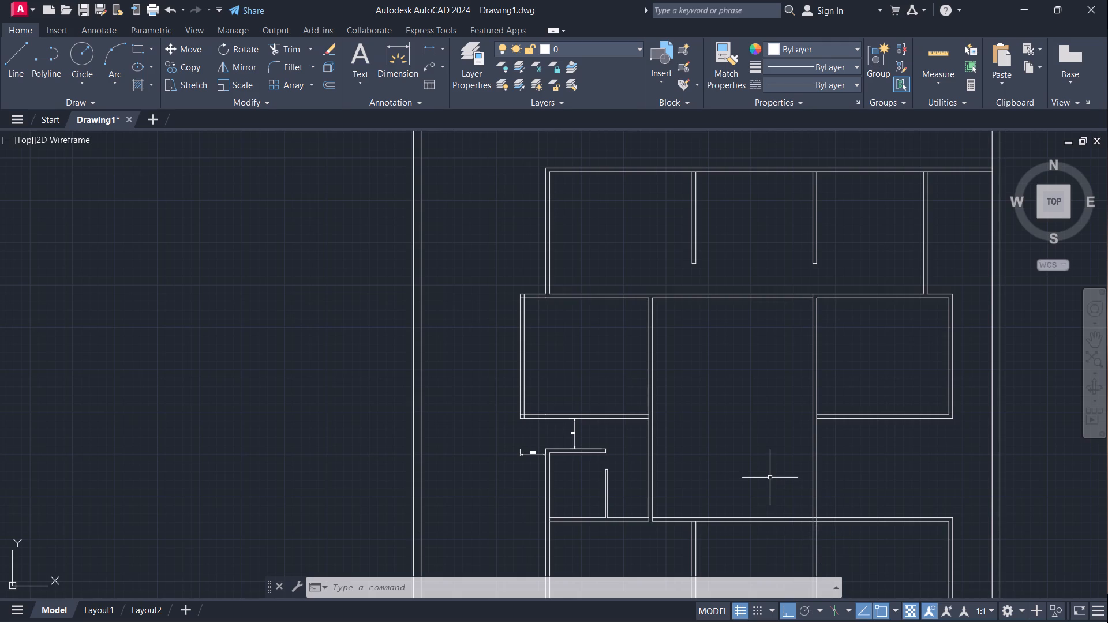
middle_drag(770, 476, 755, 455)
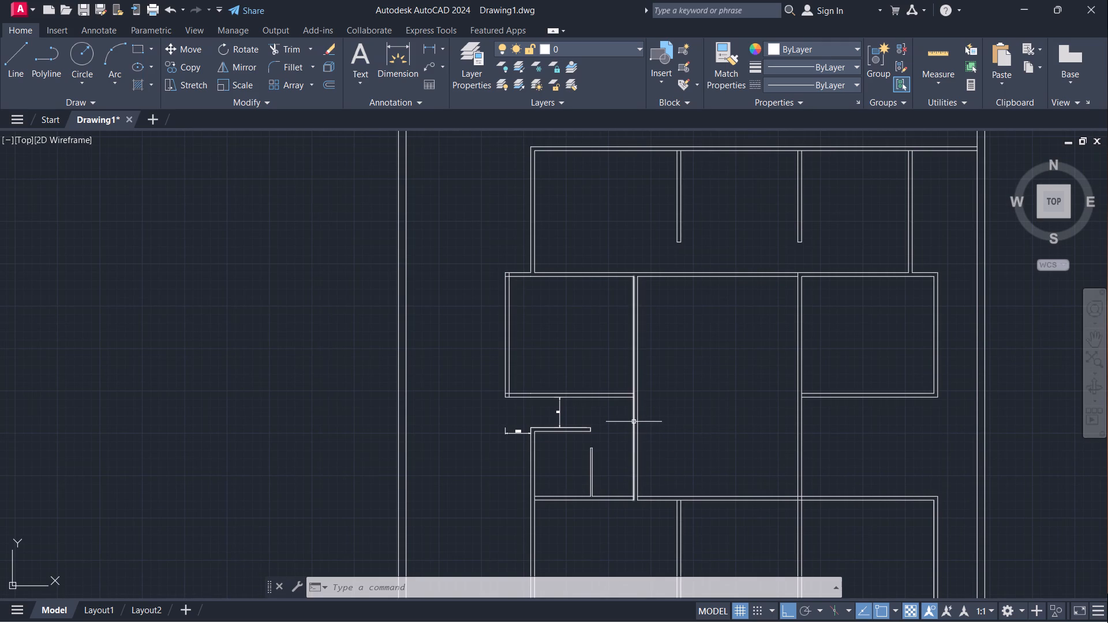
Extend both bottom wall lines of the third row's left room across the adjoining partition to its far line.
scroll(634, 419, up, 2)
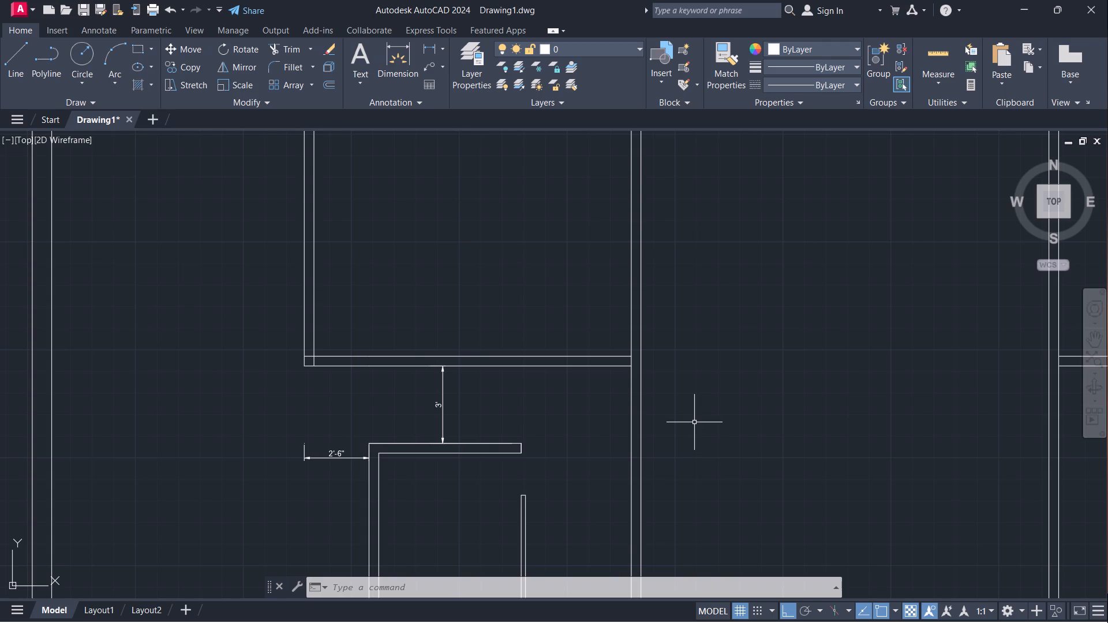
text(EX)
key(Return)
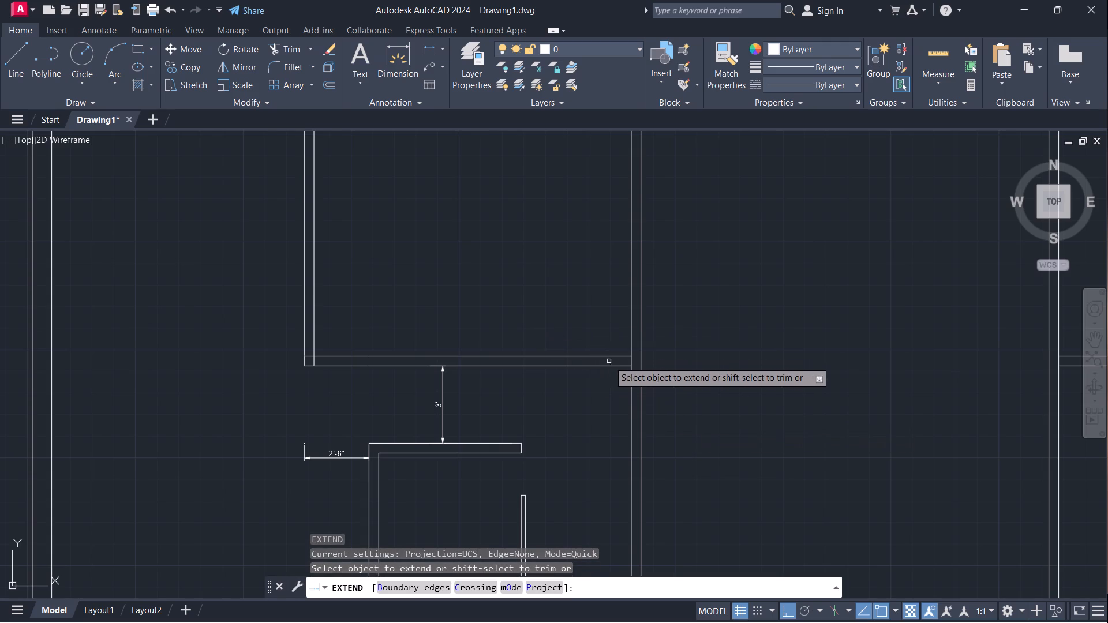
click(613, 368)
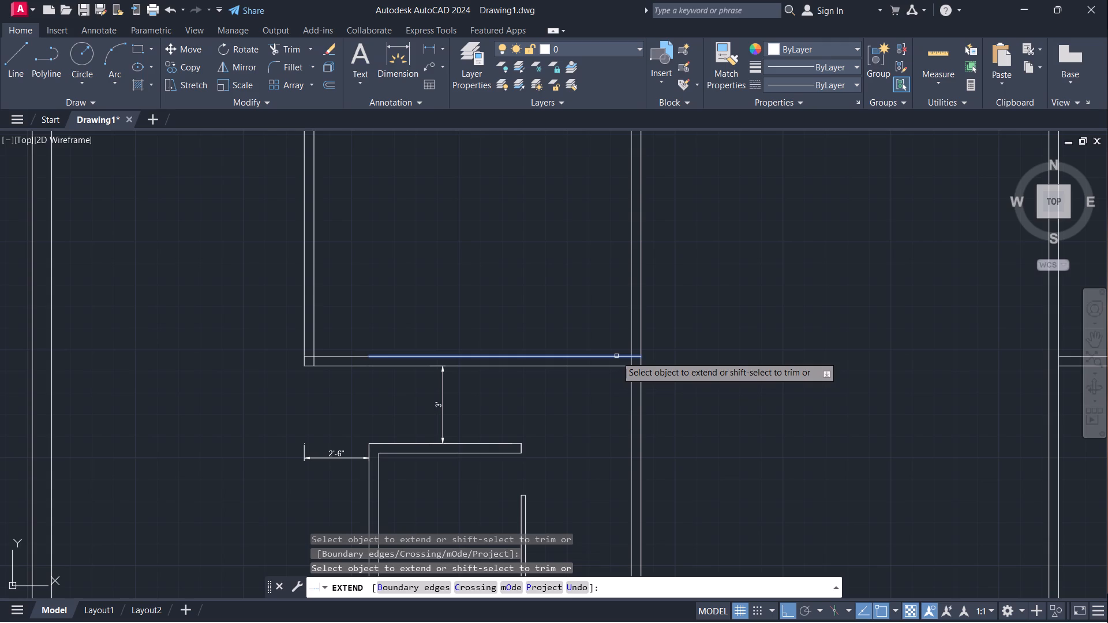
click(616, 356)
key(space)
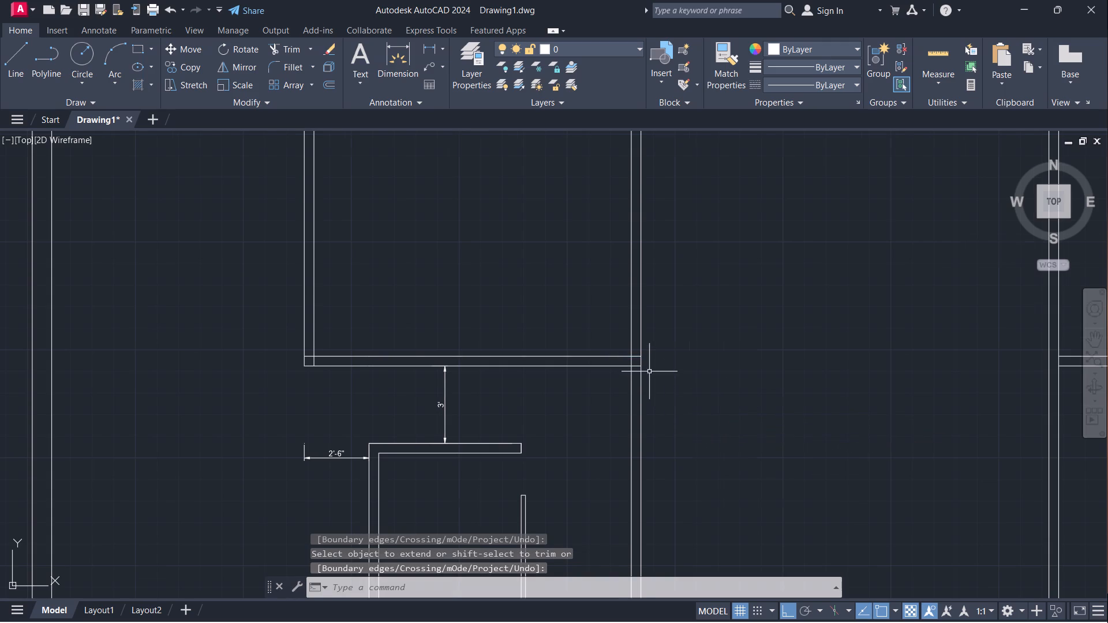
Trim the upper line of the extended wall between the two partition lines.
scroll(649, 371, up, 2)
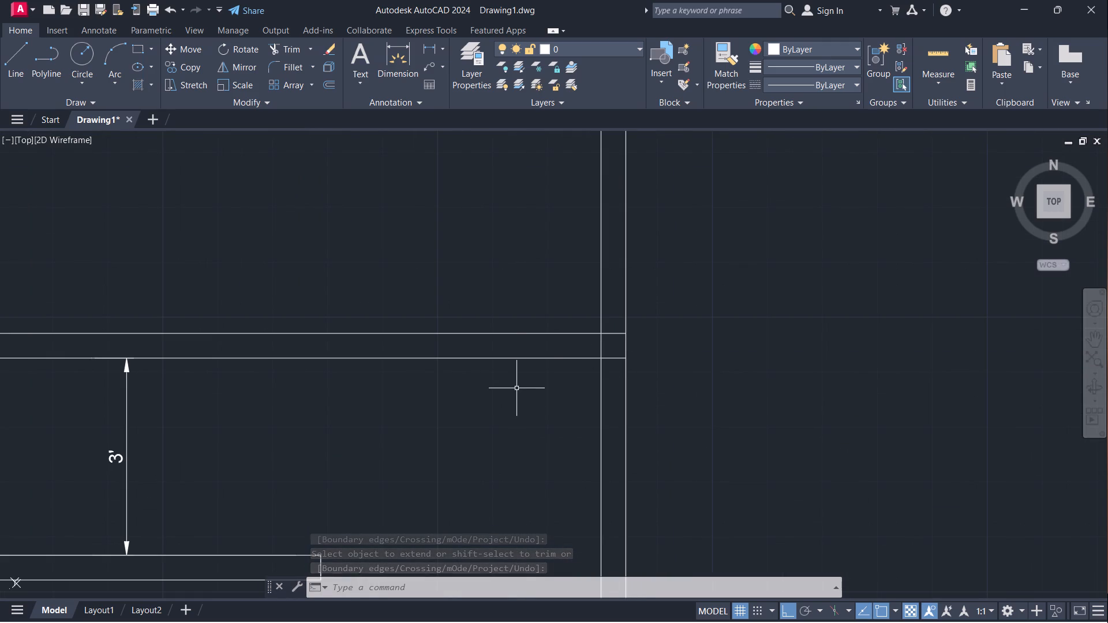
middle_drag(523, 393, 583, 404)
text(TR)
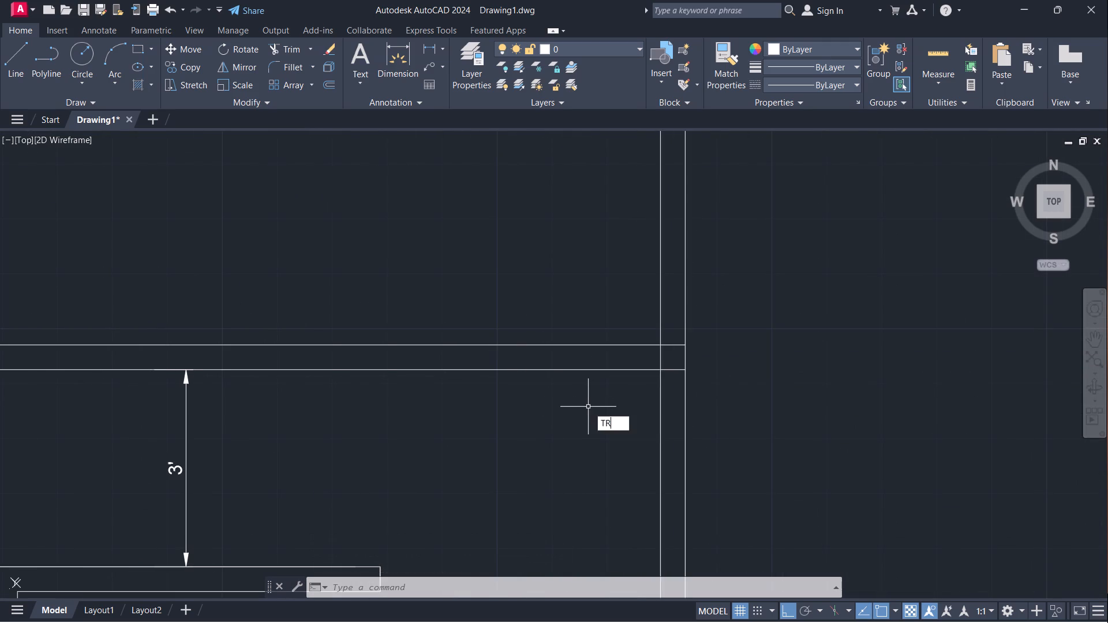
key(Return)
drag(674, 335, 674, 338)
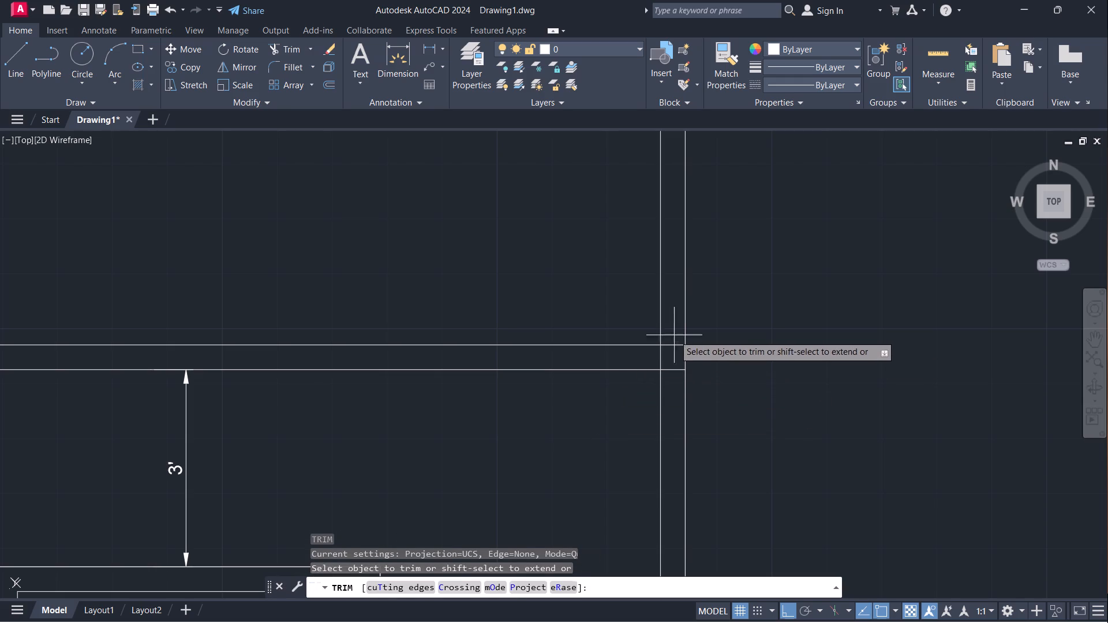
drag(674, 338, 674, 352)
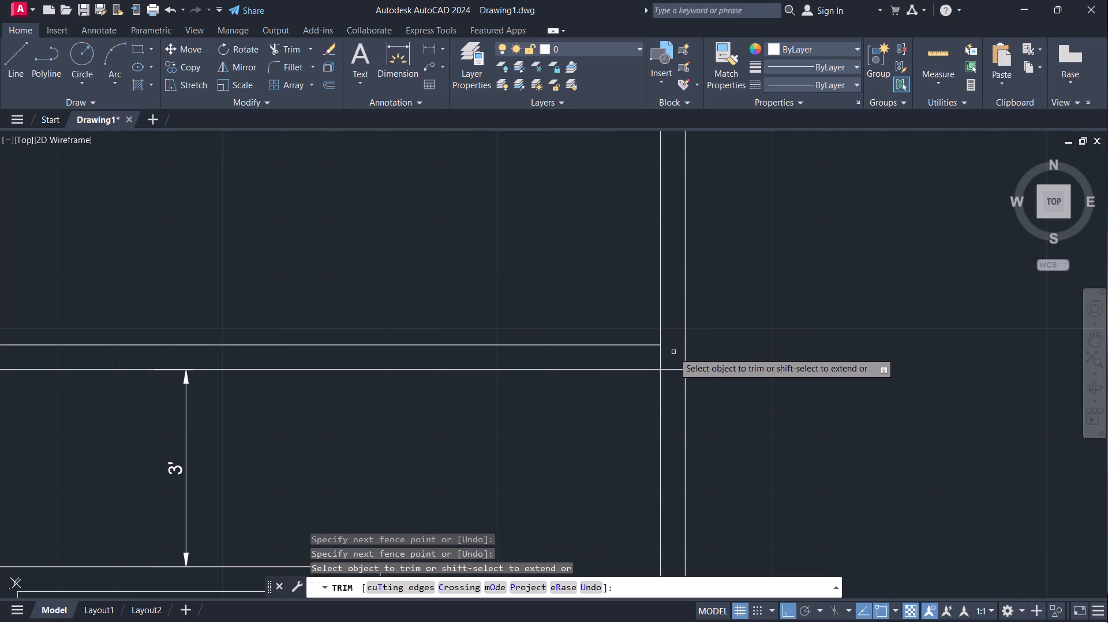
Trim the overlapping inner wall line ends at the upper-left corner of the third row's left room.
scroll(673, 352, down, 1)
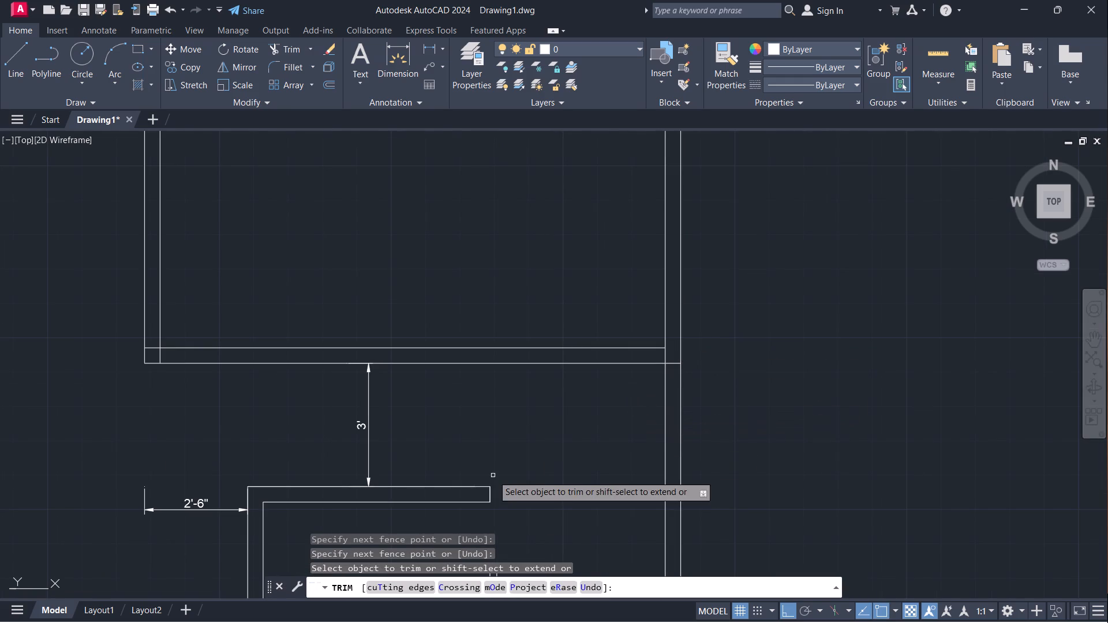
middle_drag(556, 434, 575, 431)
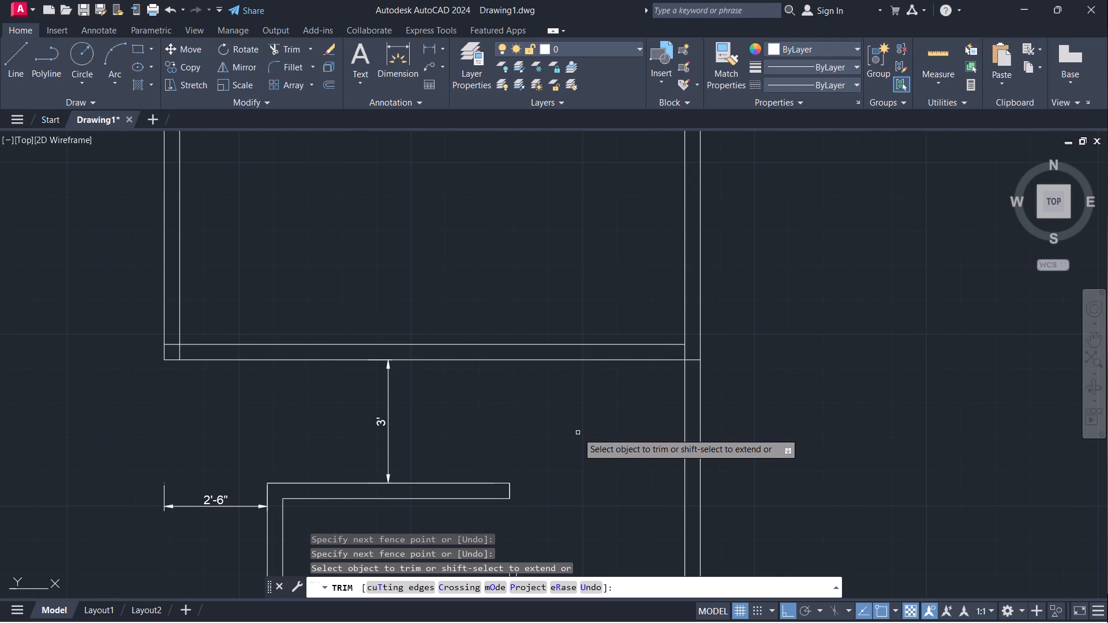
scroll(323, 271, down, 2)
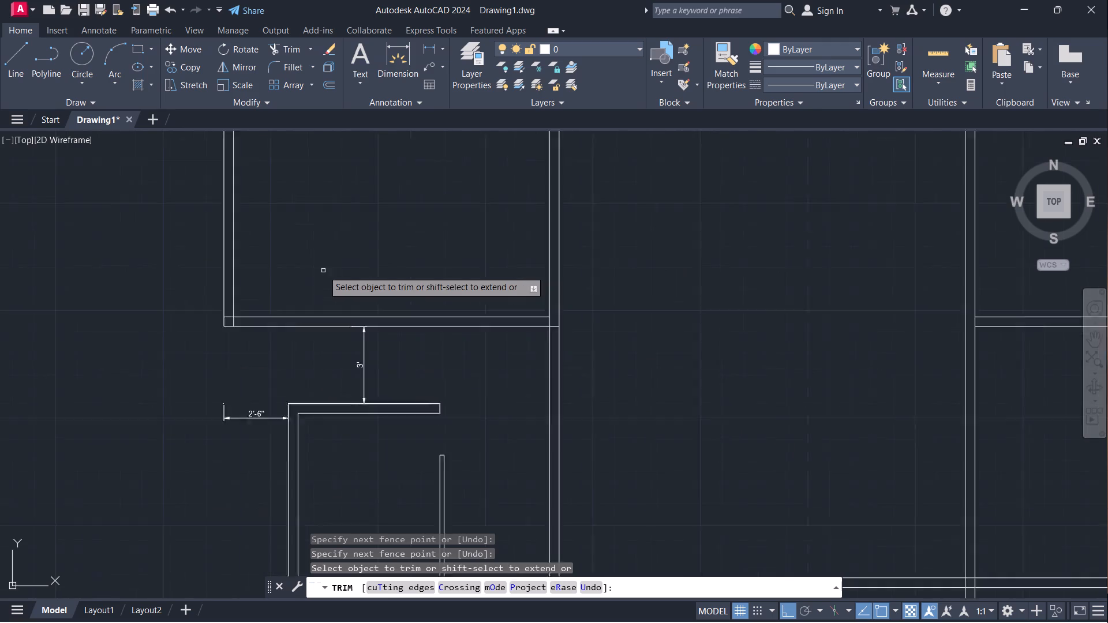
middle_drag(367, 301, 524, 351)
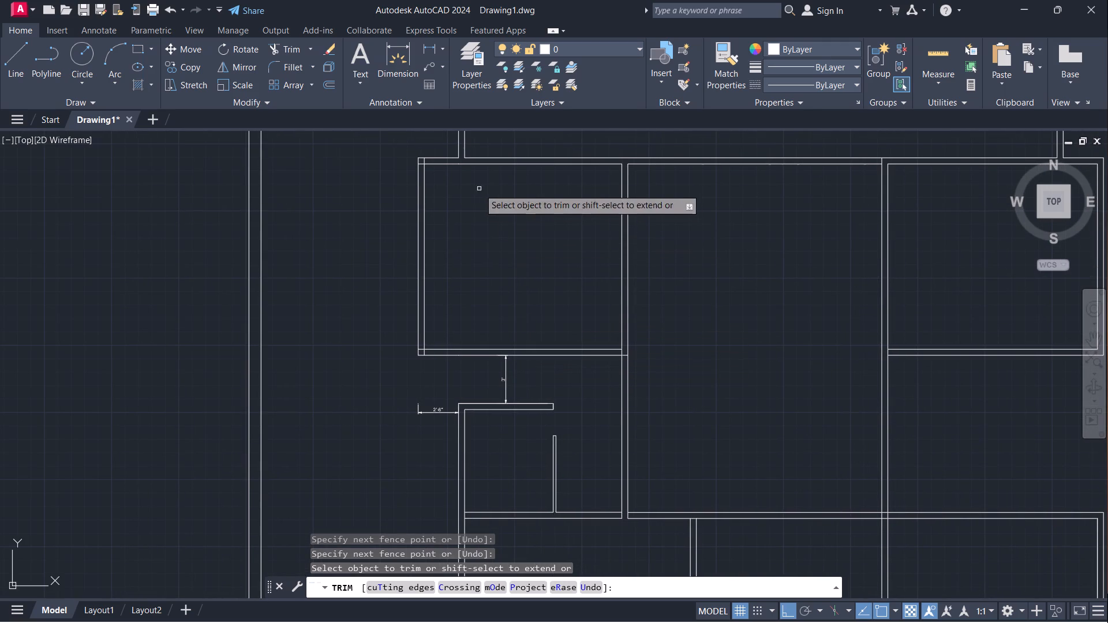
middle_drag(547, 210, 516, 425)
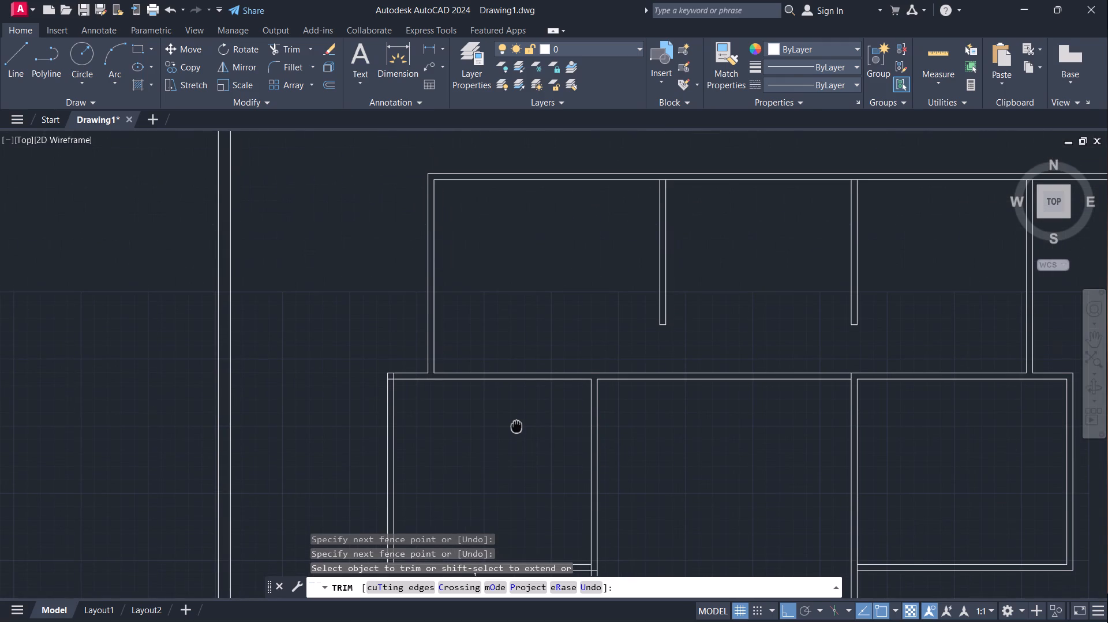
middle_drag(516, 425, 516, 425)
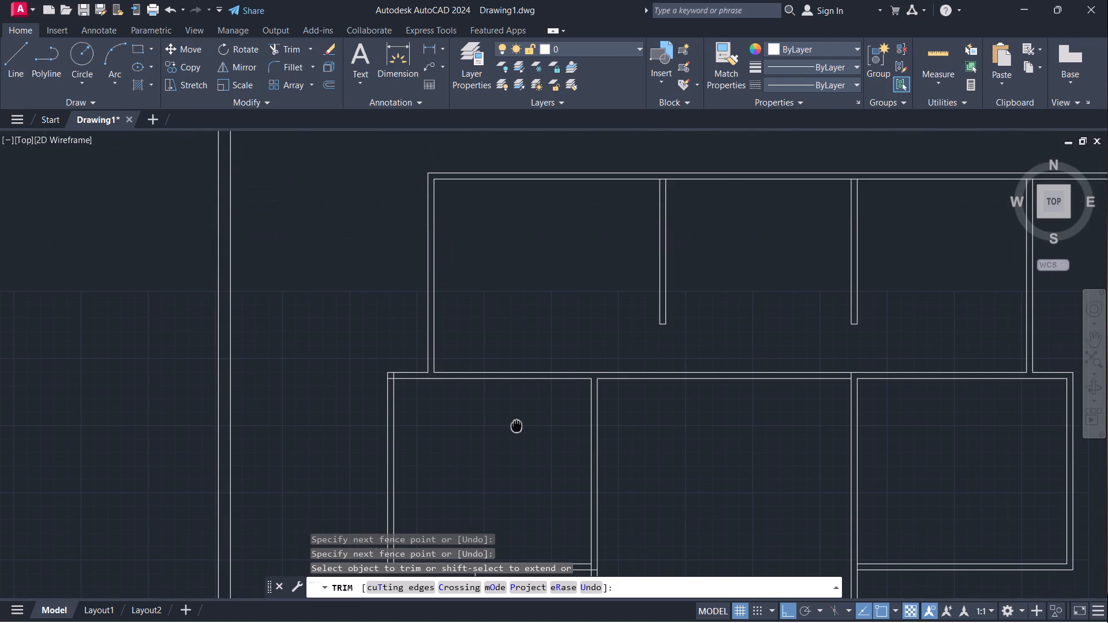
middle_drag(516, 425, 774, 412)
scroll(695, 332, up, 2)
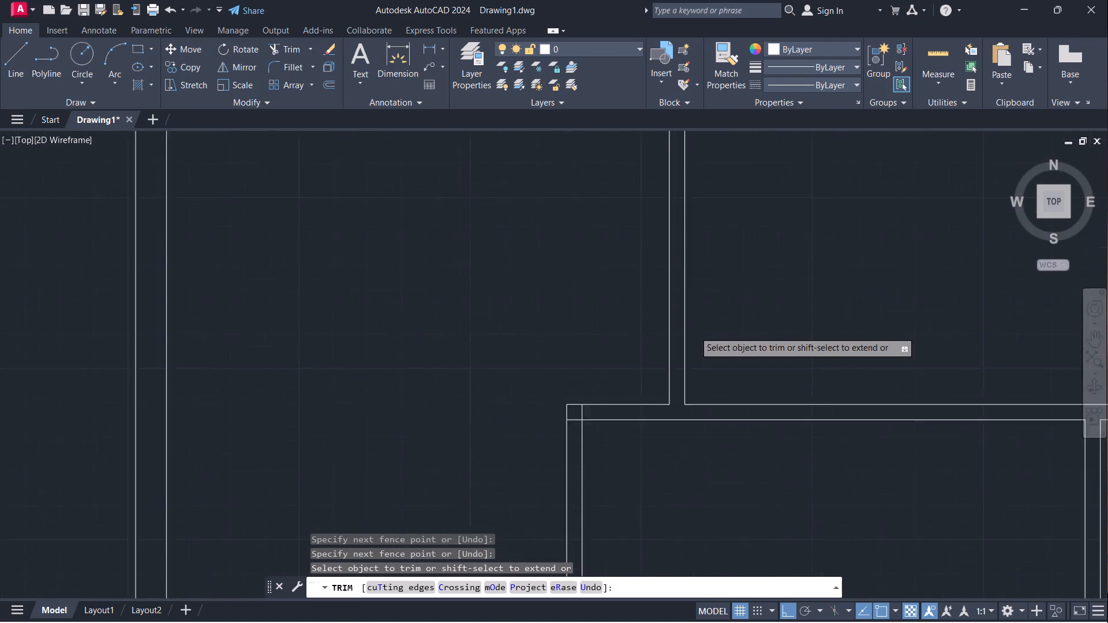
scroll(694, 331, up, 2)
middle_drag(605, 505, 821, 271)
scroll(719, 277, up, 4)
middle_drag(319, 374, 396, 355)
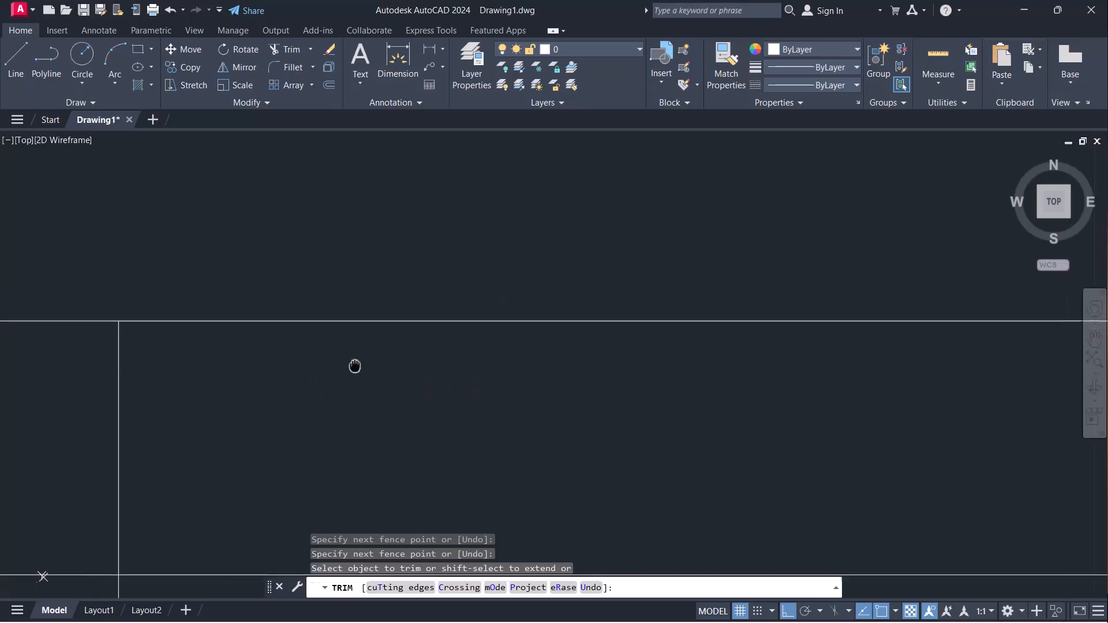
middle_drag(396, 355, 807, 245)
drag(631, 284, 432, 474)
Trim the overlapping inner wall line ends at the lower-left corner of the third row's left room.
scroll(432, 474, down, 4)
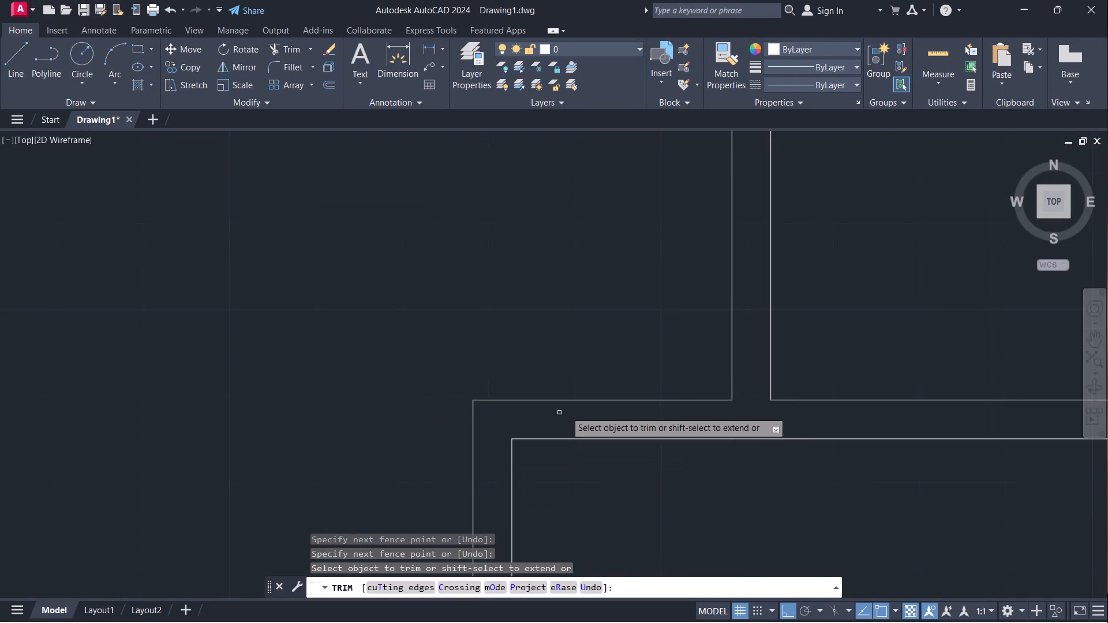
scroll(606, 484, down, 1)
middle_drag(606, 484, 696, 124)
scroll(593, 453, down, 2)
middle_drag(631, 534, 674, 228)
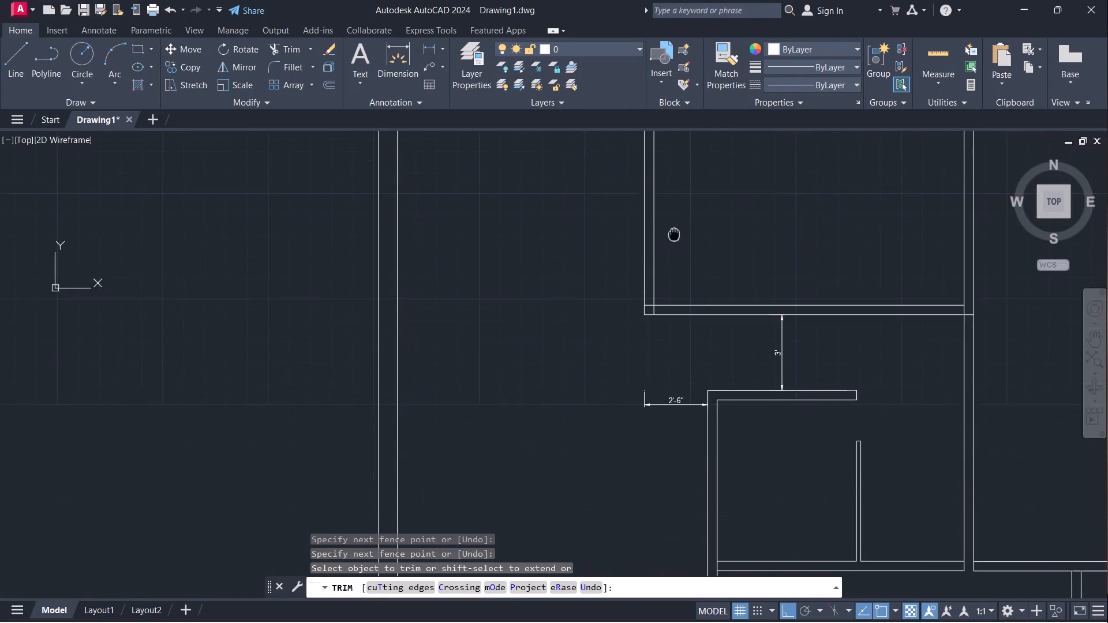
middle_drag(674, 228, 674, 227)
scroll(647, 256, up, 4)
drag(635, 485, 650, 536)
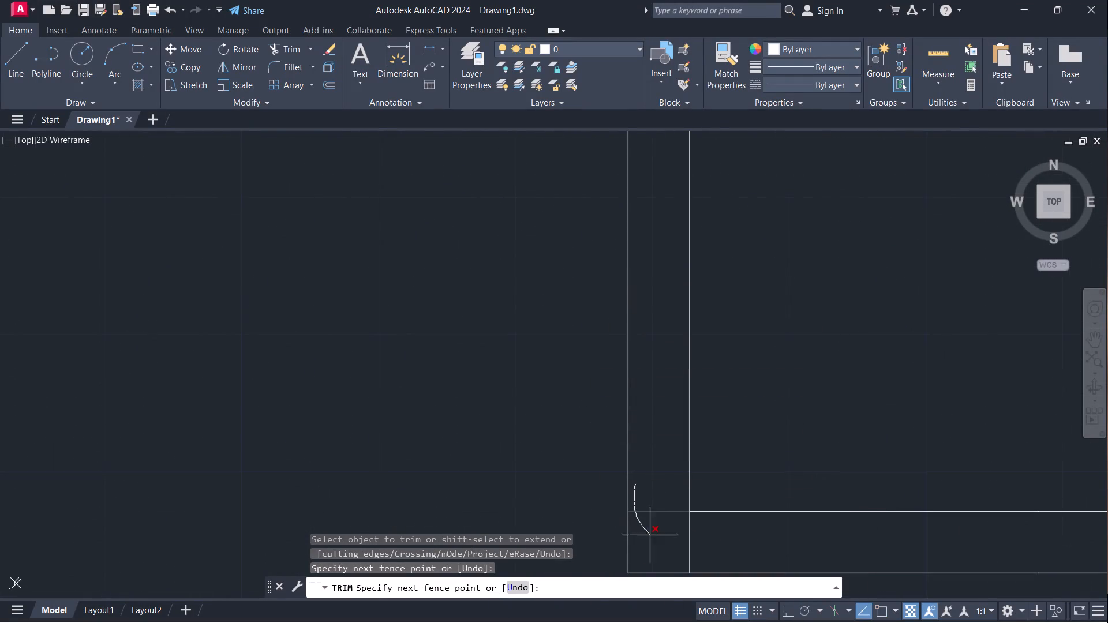
drag(650, 536, 699, 553)
Draw a 4 1/2" line across the left room's bottom wall, along the near line of the adjoining partition.
scroll(726, 498, down, 3)
middle_drag(901, 514, 536, 452)
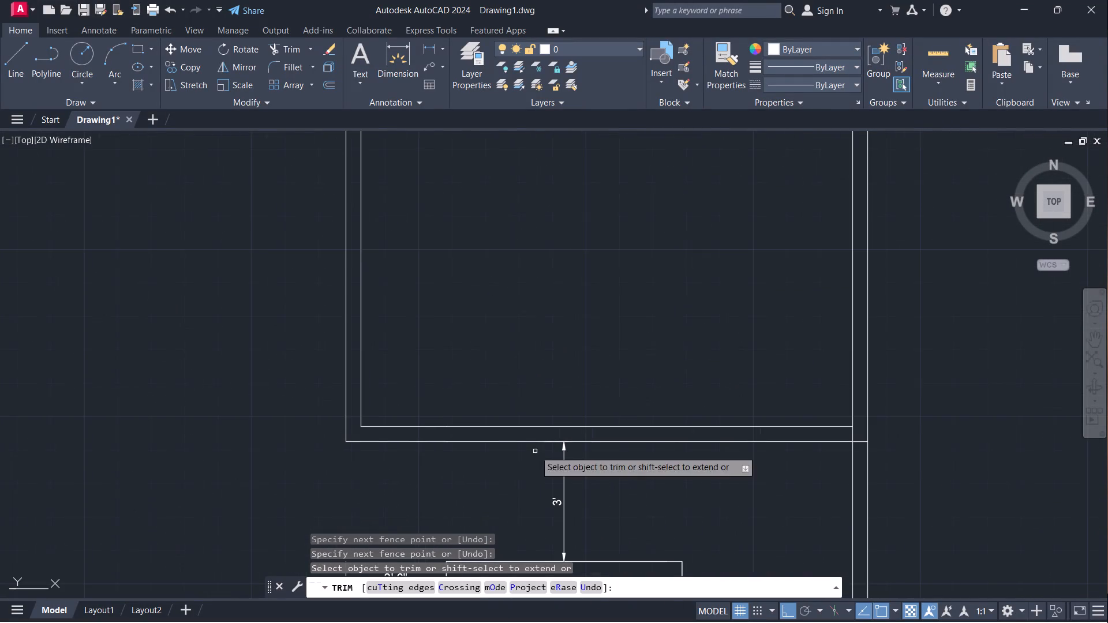
scroll(825, 373, down, 1)
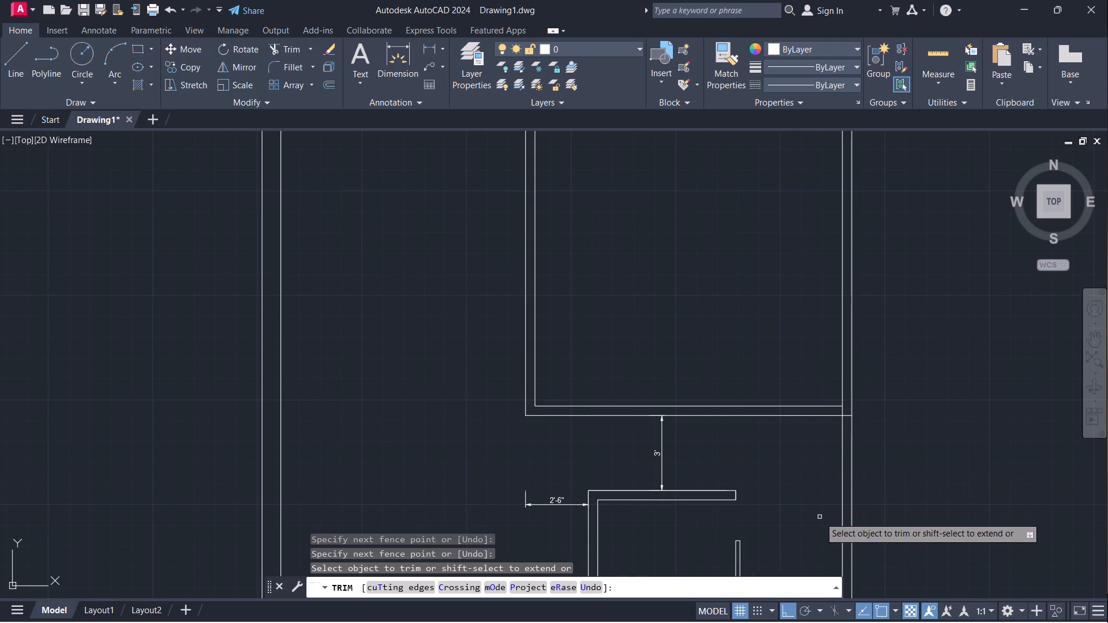
key(space)
text(L)
key(Return)
scroll(846, 400, up, 4)
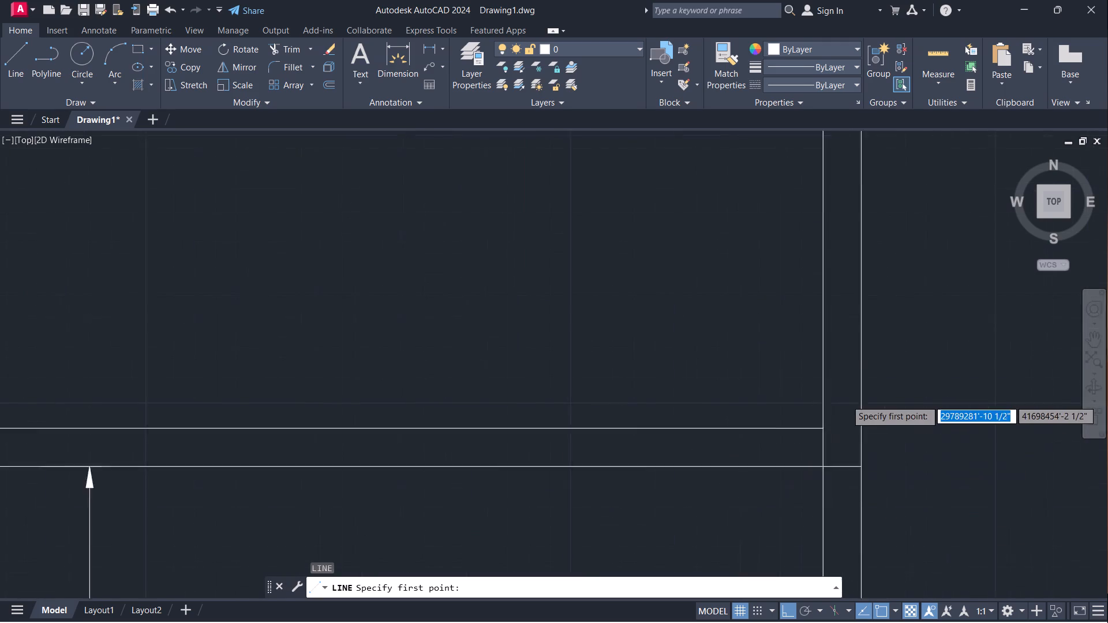
click(809, 448)
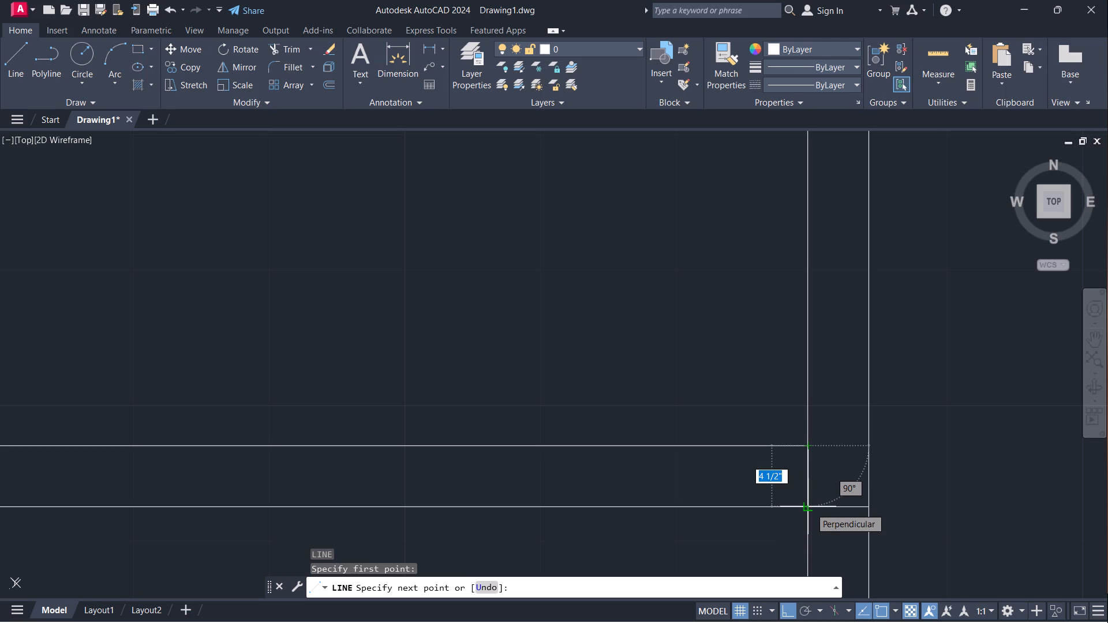
click(810, 508)
key(space)
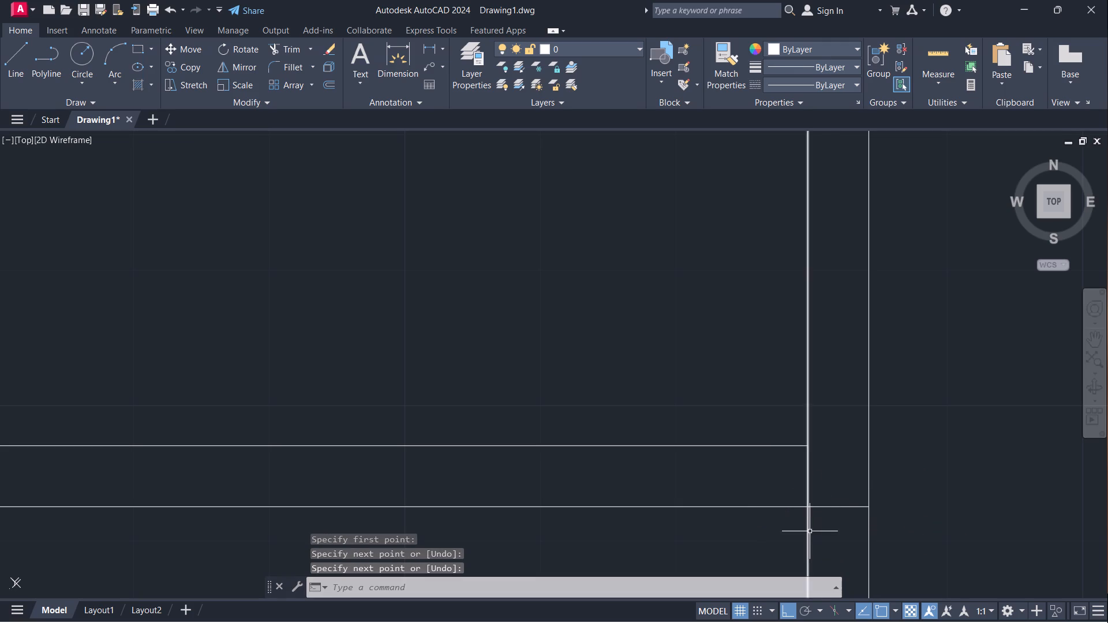
Move the short line 3' left along the bottom wall, away from the partition.
click(807, 489)
key(m)
key(Return)
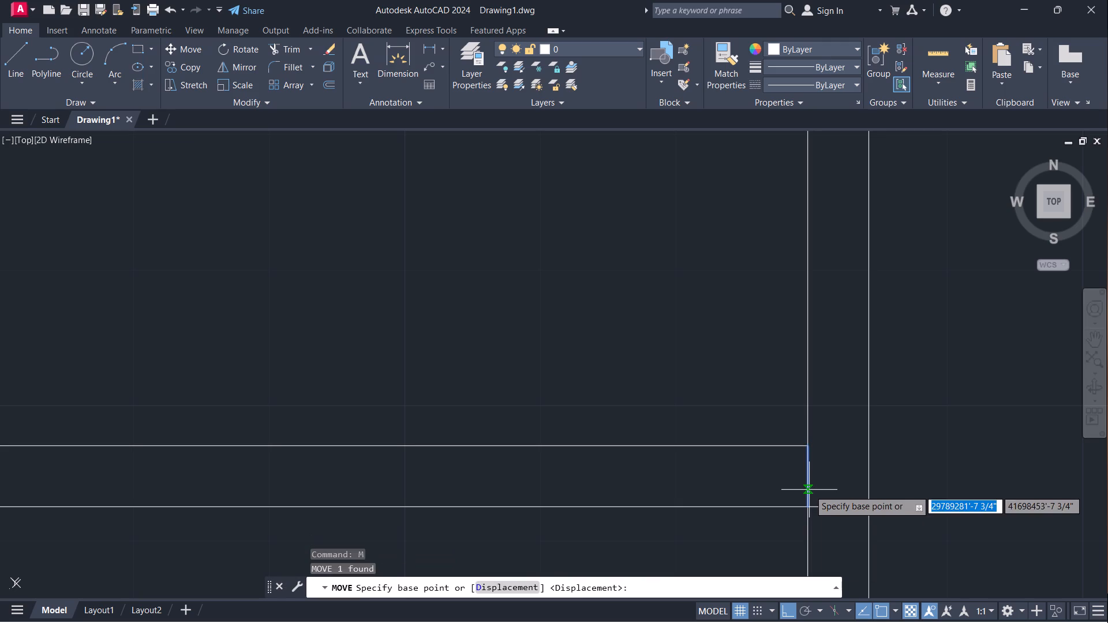
click(805, 502)
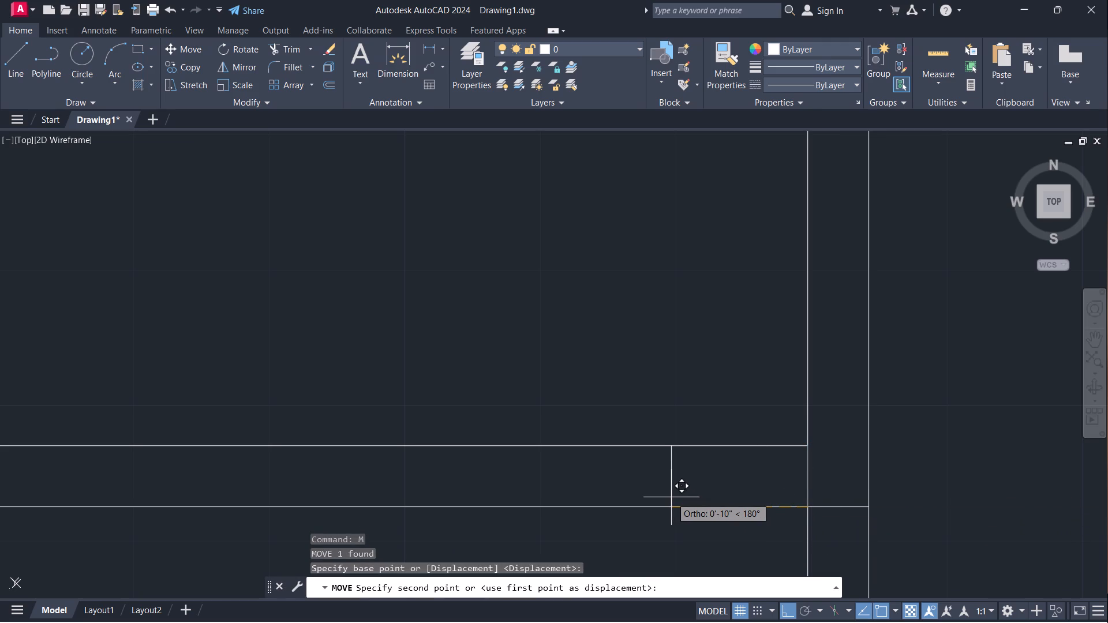
text(3')
key(Return)
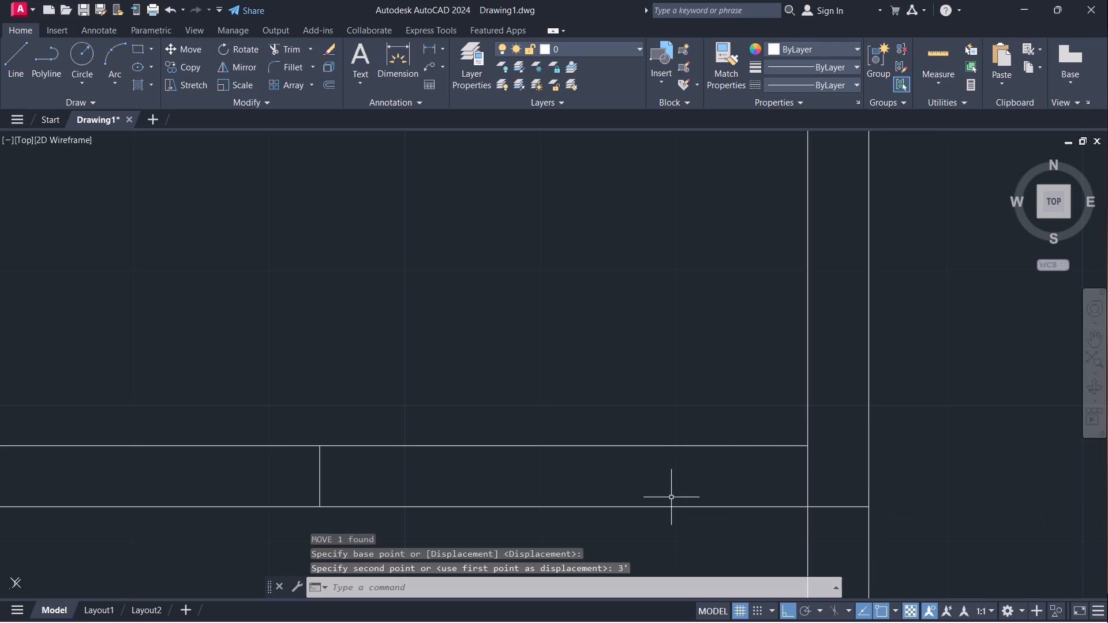
Trim both bottom wall lines between the short line and the partition to open a doorway in the left room.
scroll(671, 497, down, 4)
middle_drag(660, 516, 714, 439)
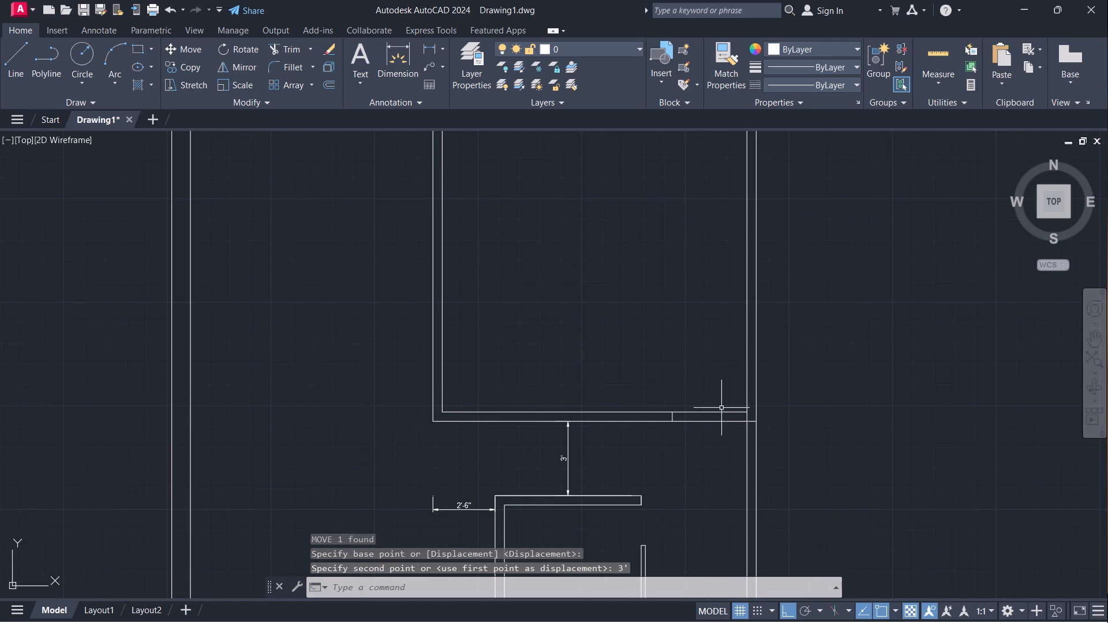
scroll(720, 404, up, 3)
text(TR)
key(Return)
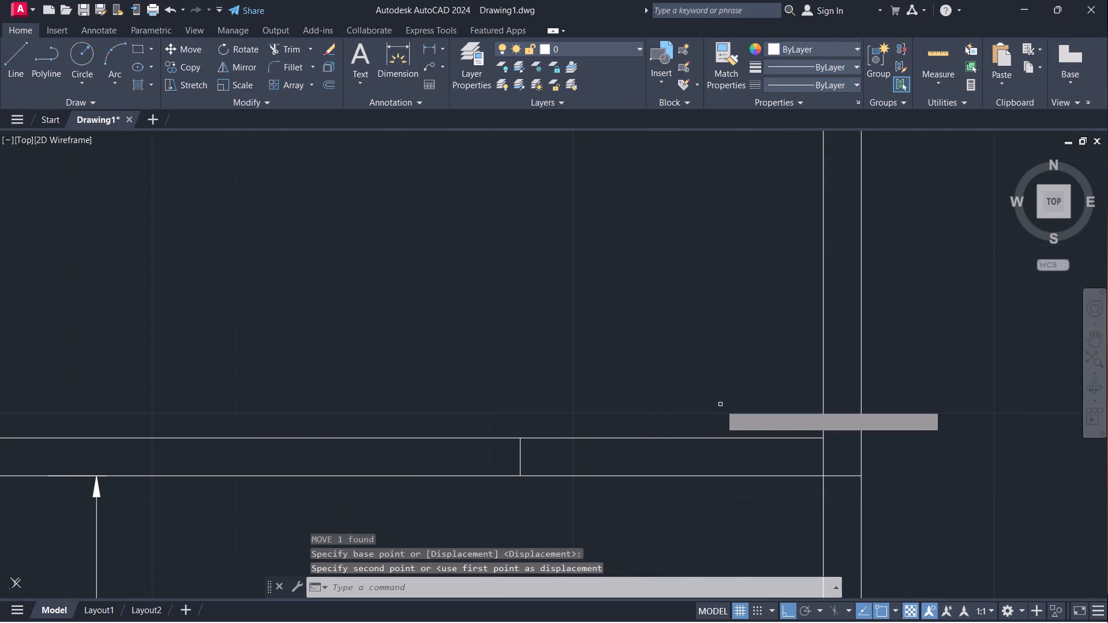
drag(732, 414, 724, 503)
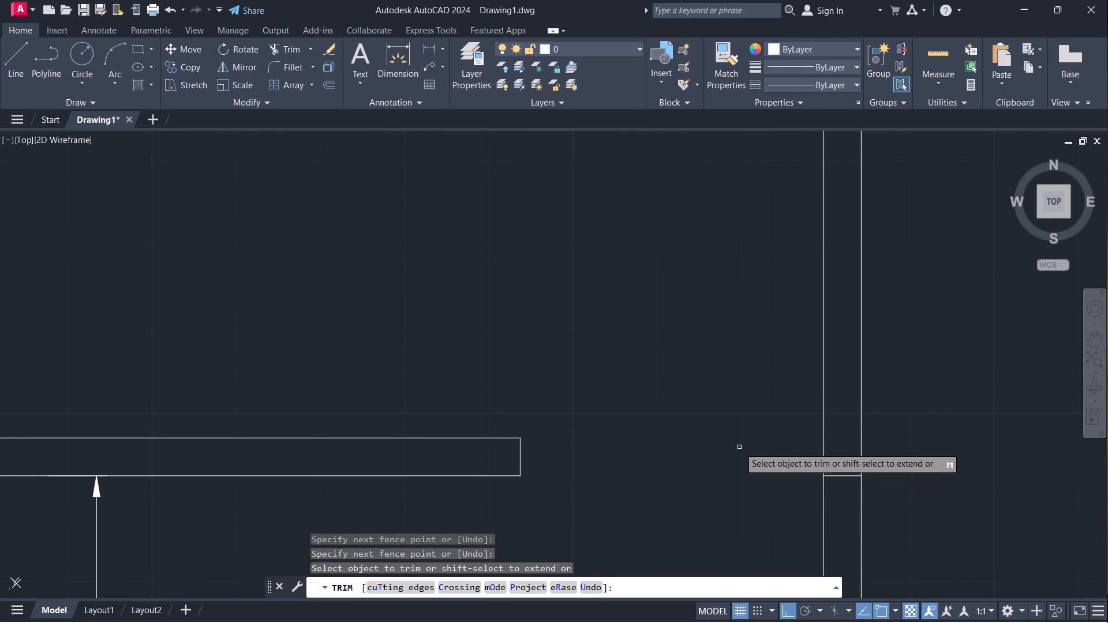
Extend both bottom wall lines of the third row's right room across the adjoining partition to its far line.
scroll(747, 433, down, 1)
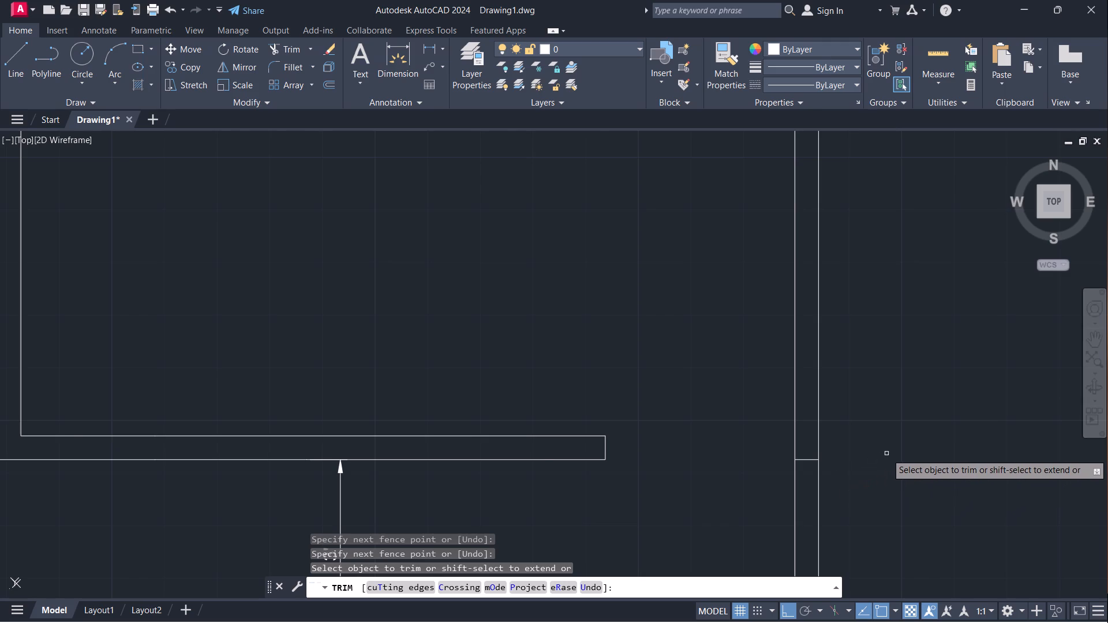
scroll(886, 453, down, 1)
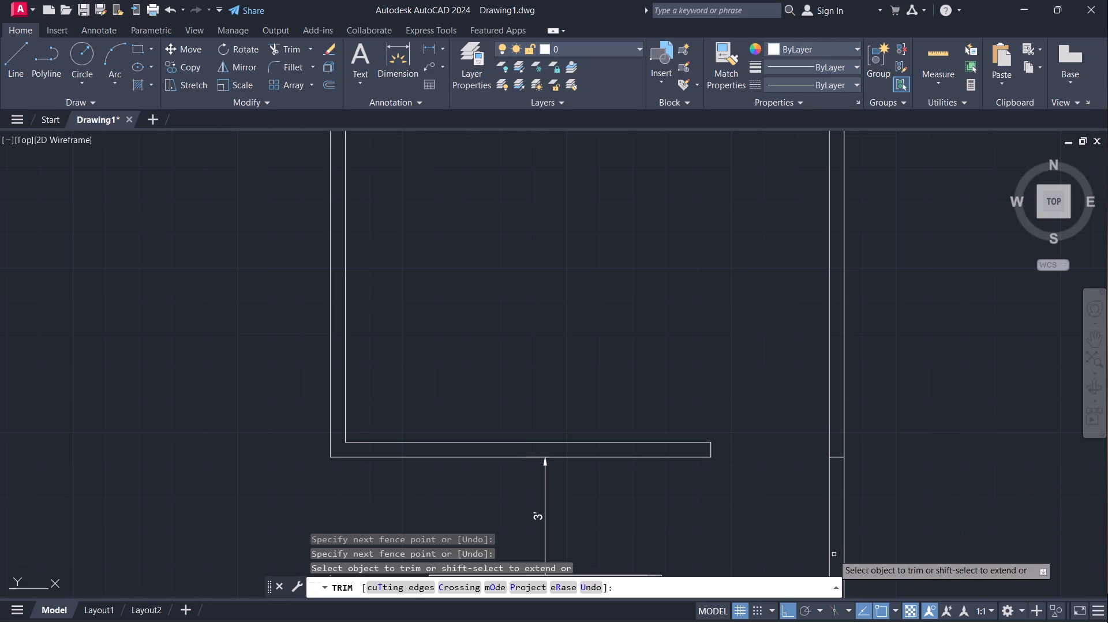
middle_drag(825, 531, 859, 404)
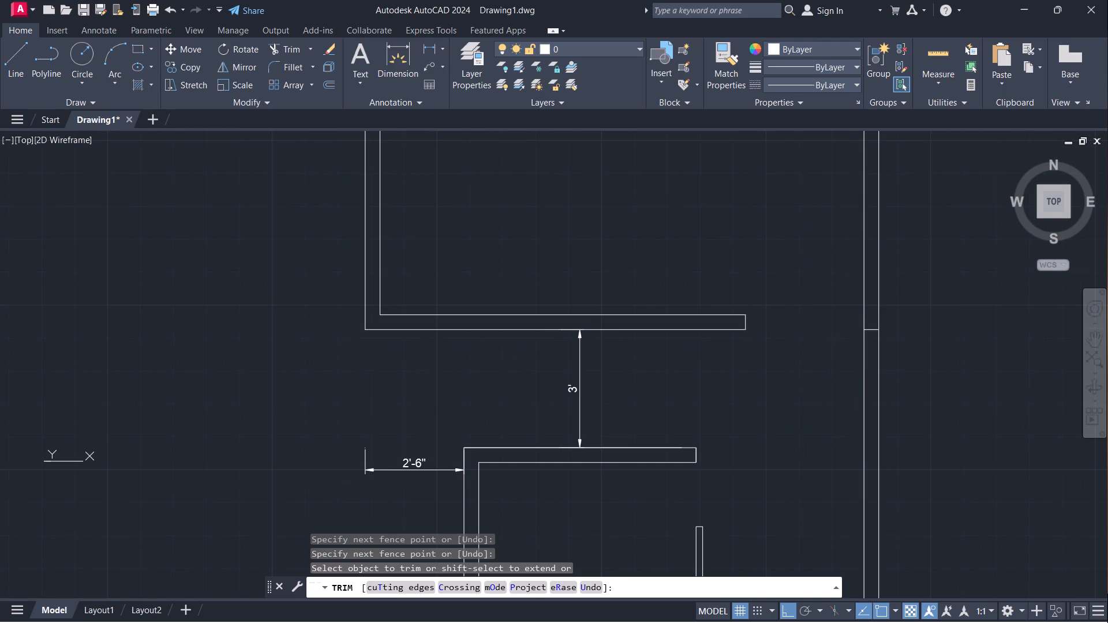
scroll(763, 459, down, 1)
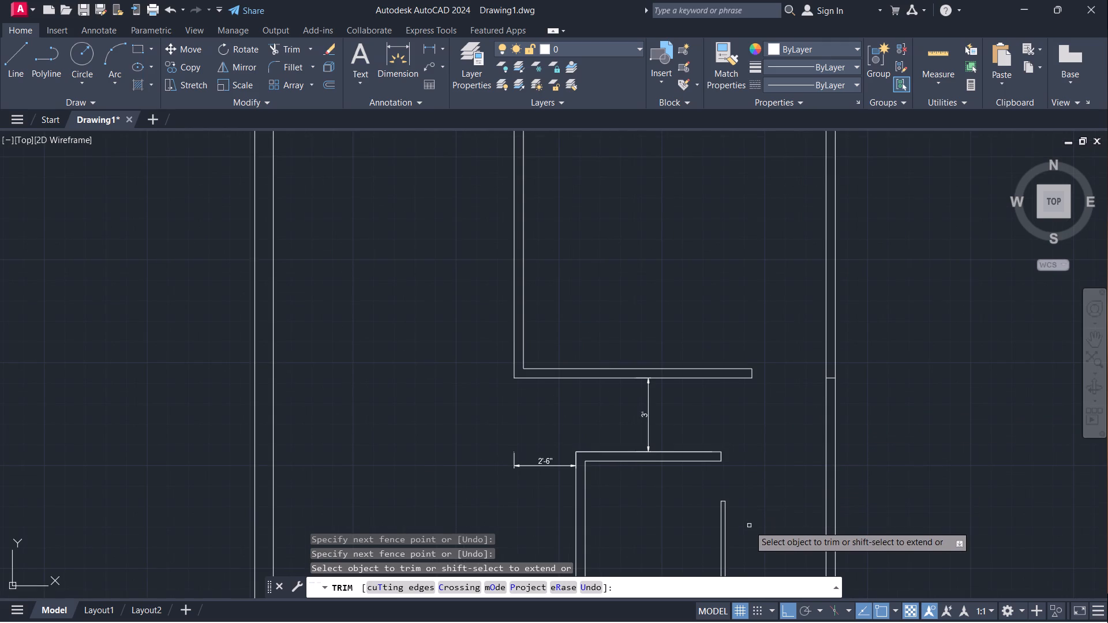
middle_drag(754, 513, 718, 422)
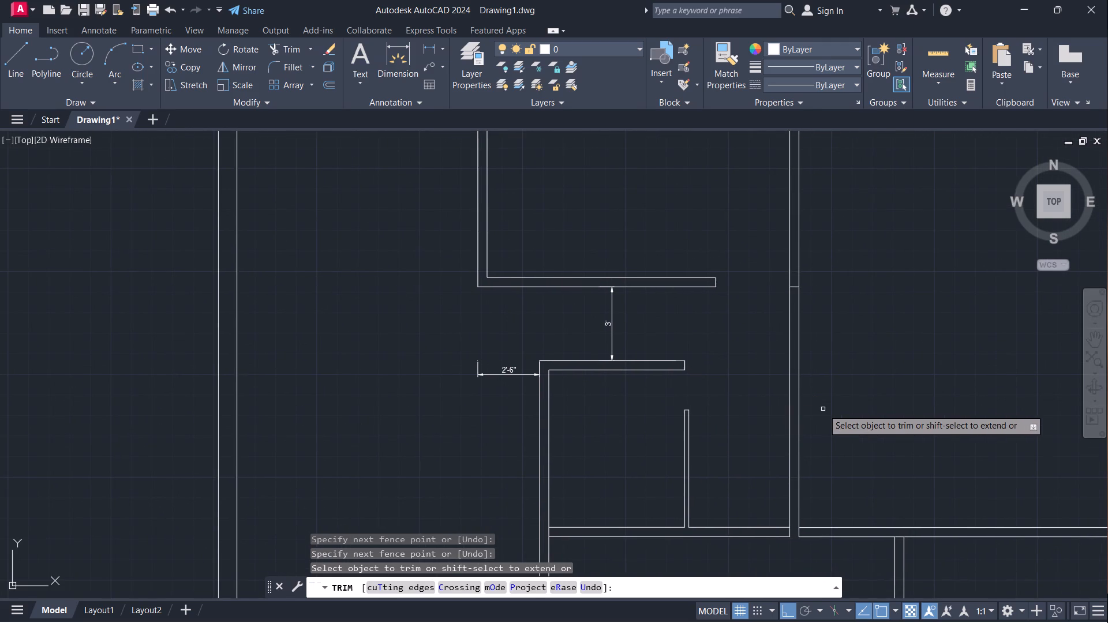
scroll(841, 414, down, 1)
middle_drag(901, 421, 818, 419)
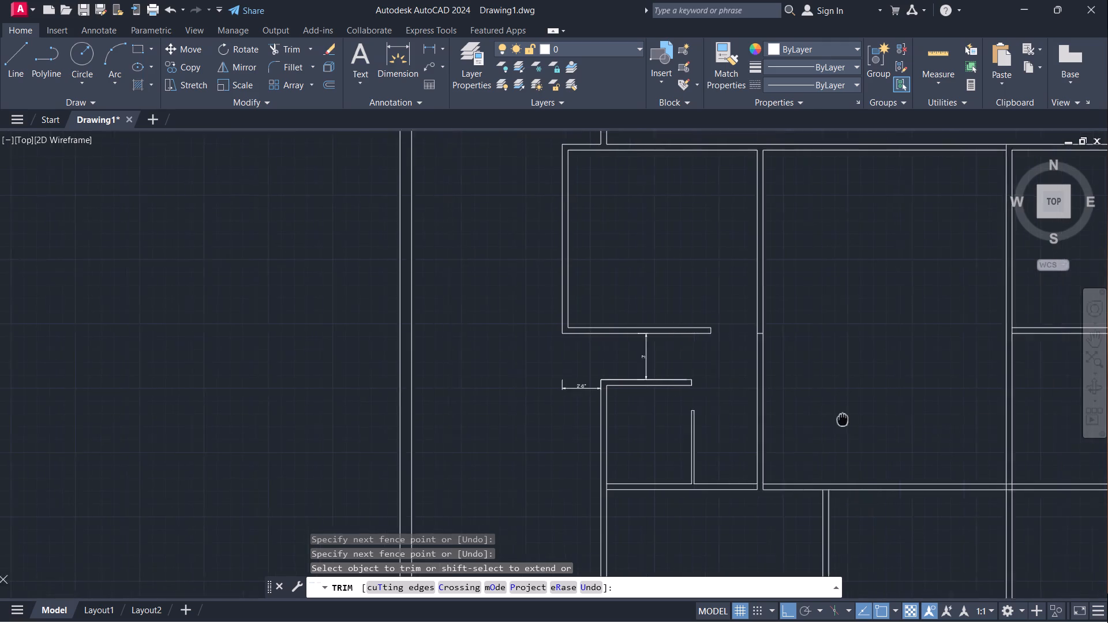
middle_drag(818, 419, 580, 424)
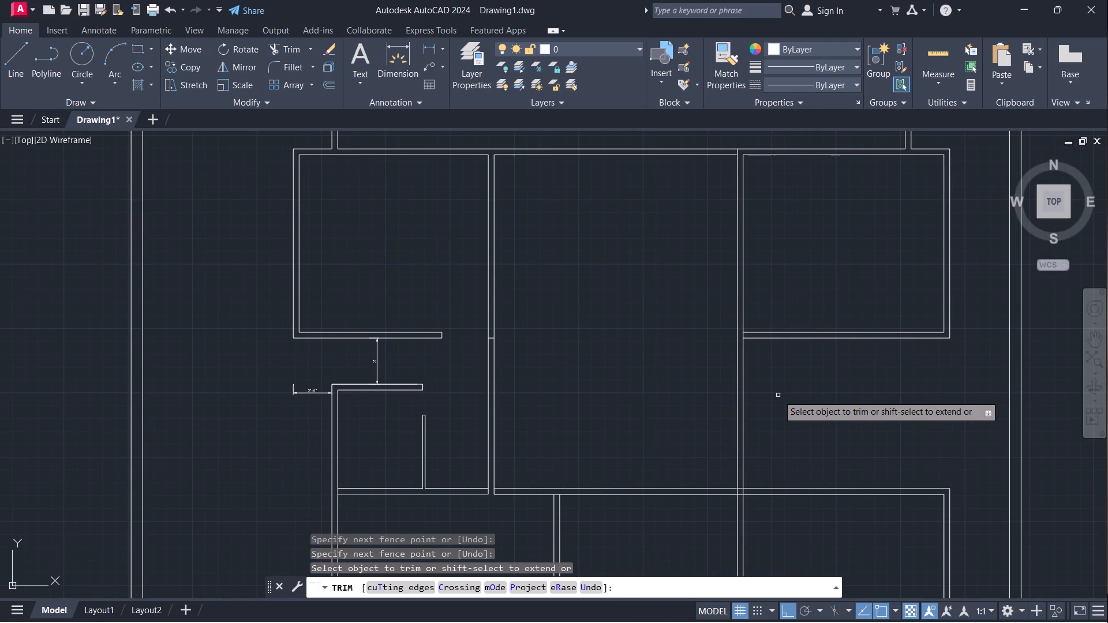
key(Escape)
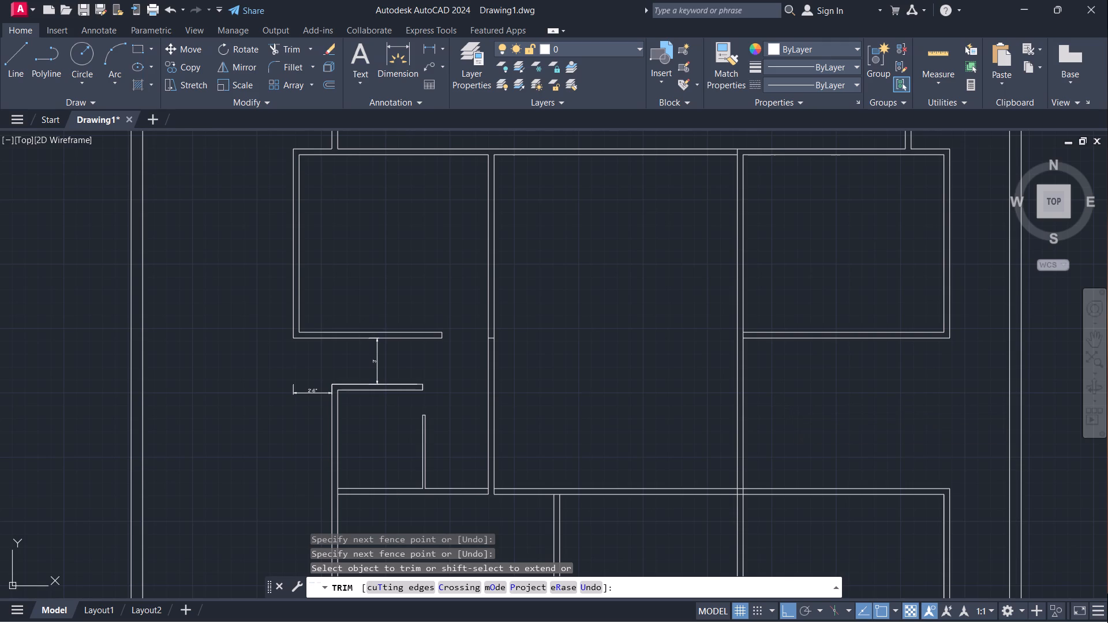
text(EX)
key(Return)
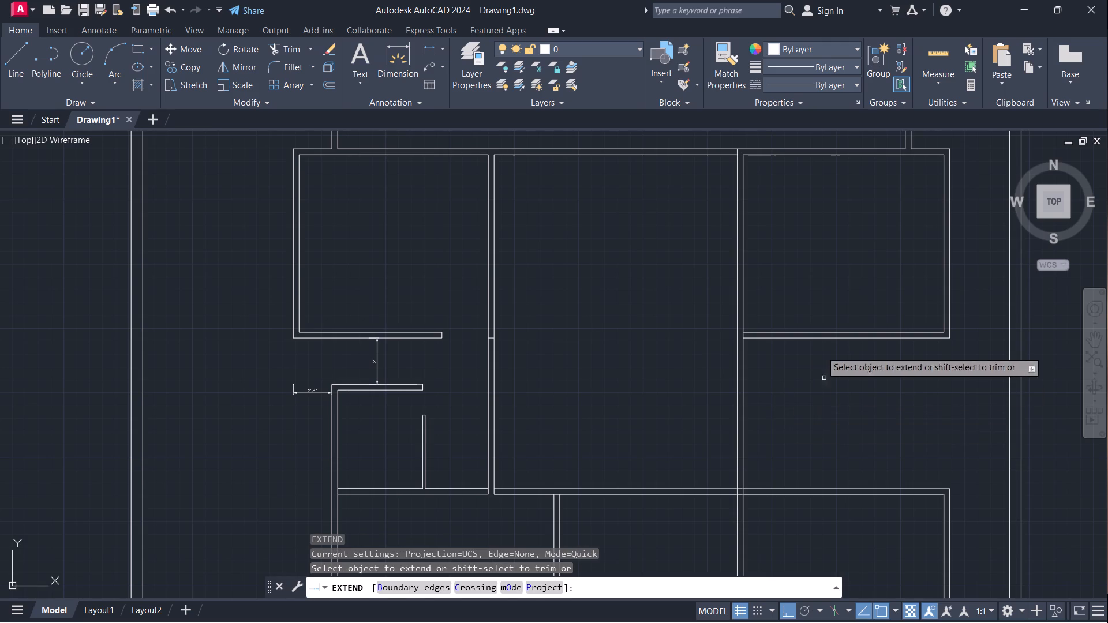
scroll(769, 324, up, 2)
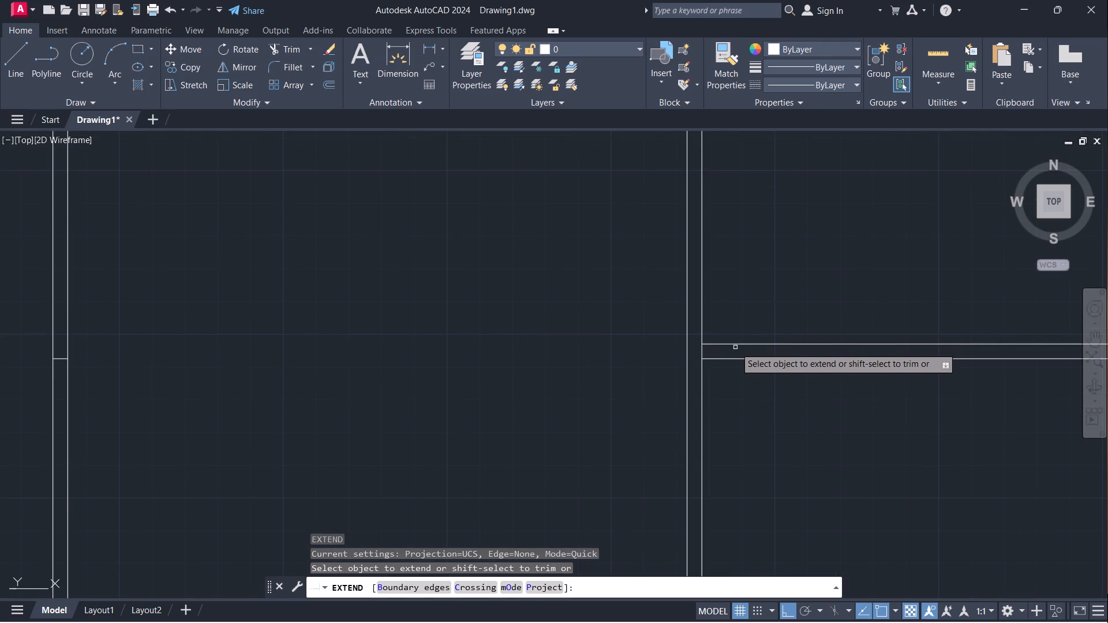
click(721, 344)
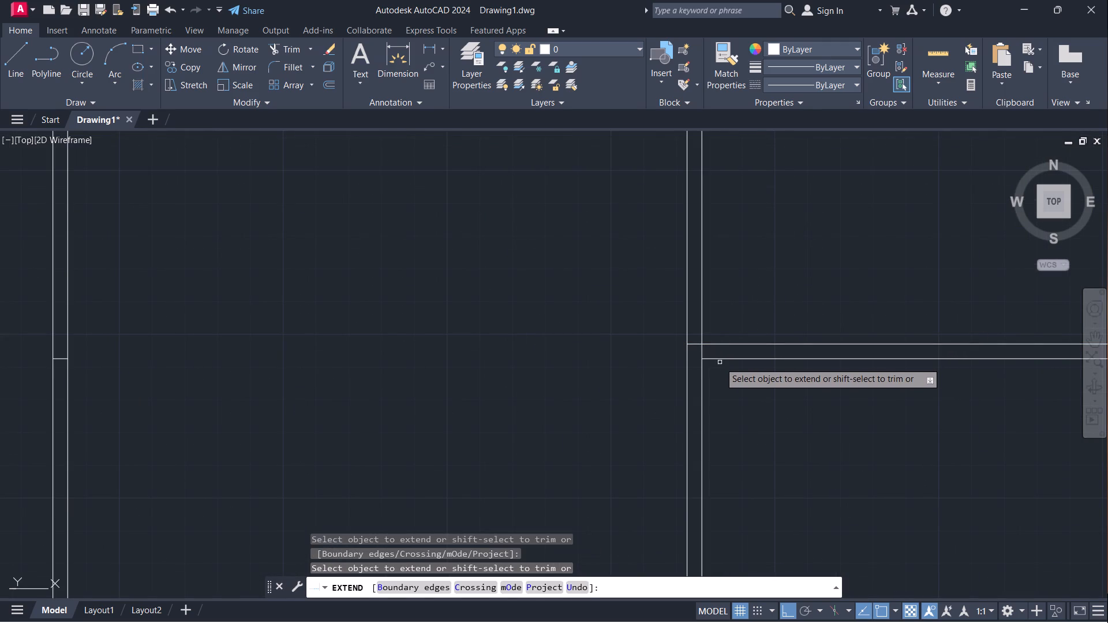
click(722, 360)
scroll(690, 404, down, 2)
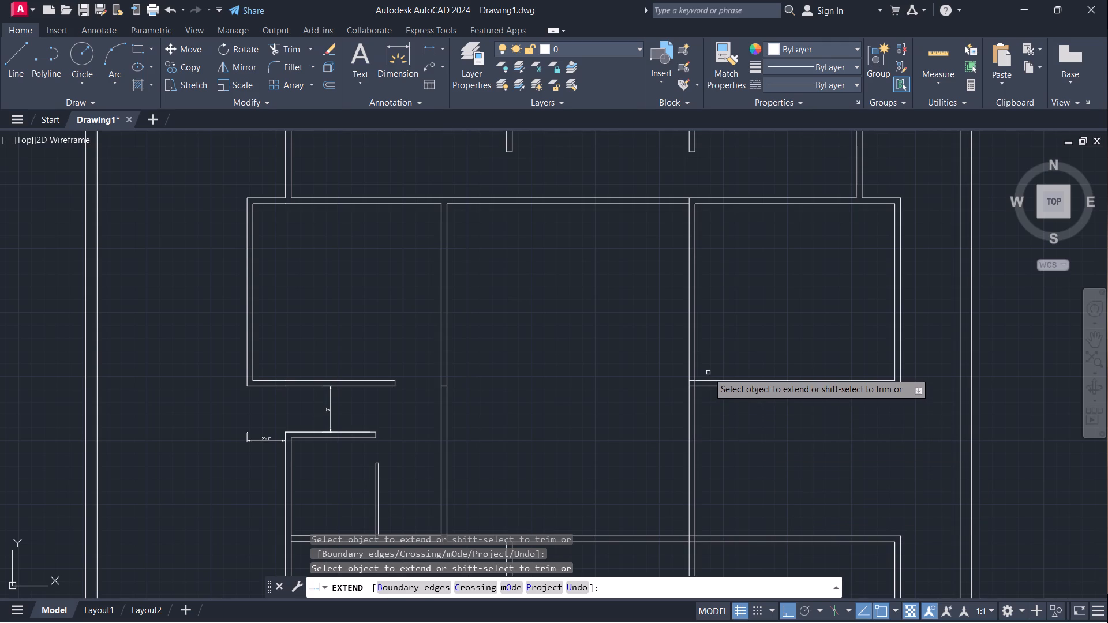
key(Escape)
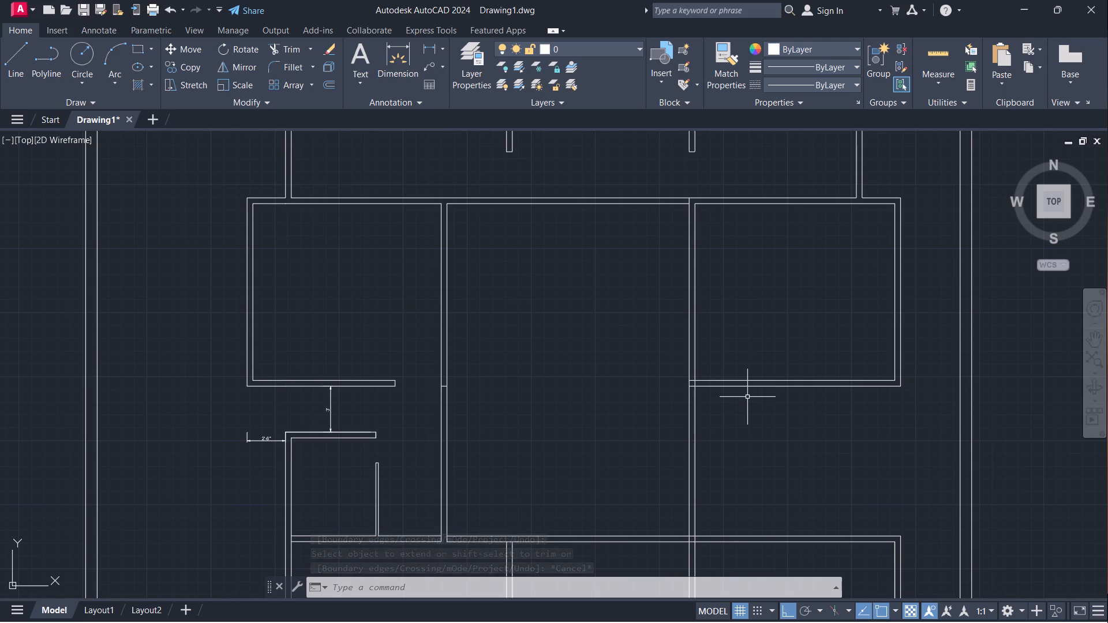
Draw a short line between the right room's two extended bottom wall lines, along the partition's far line.
scroll(722, 383, up, 1)
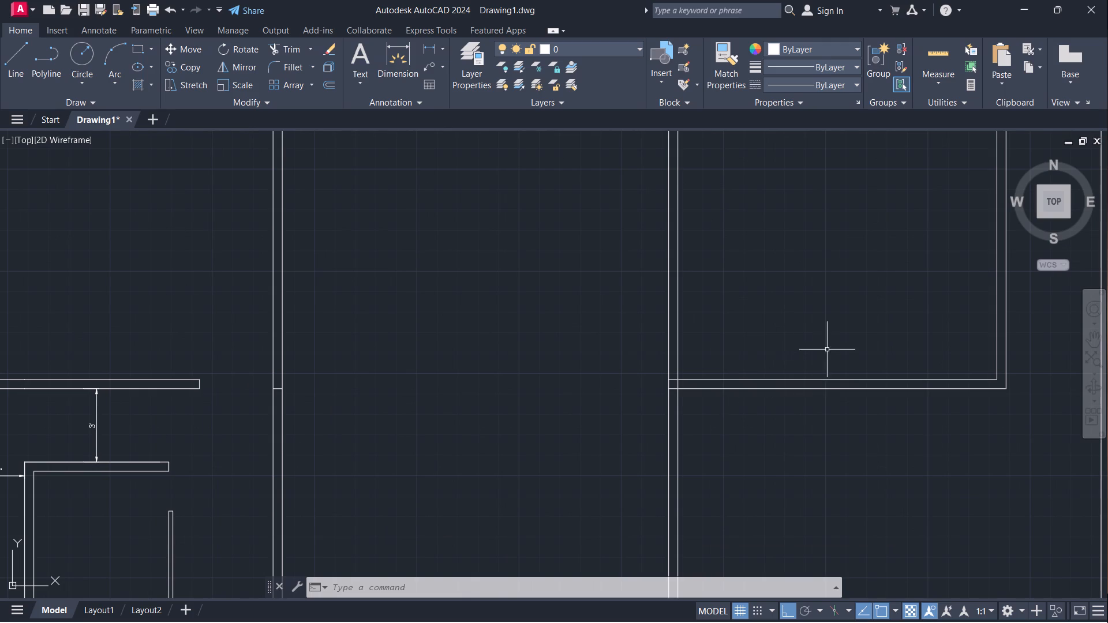
key(l)
key(Return)
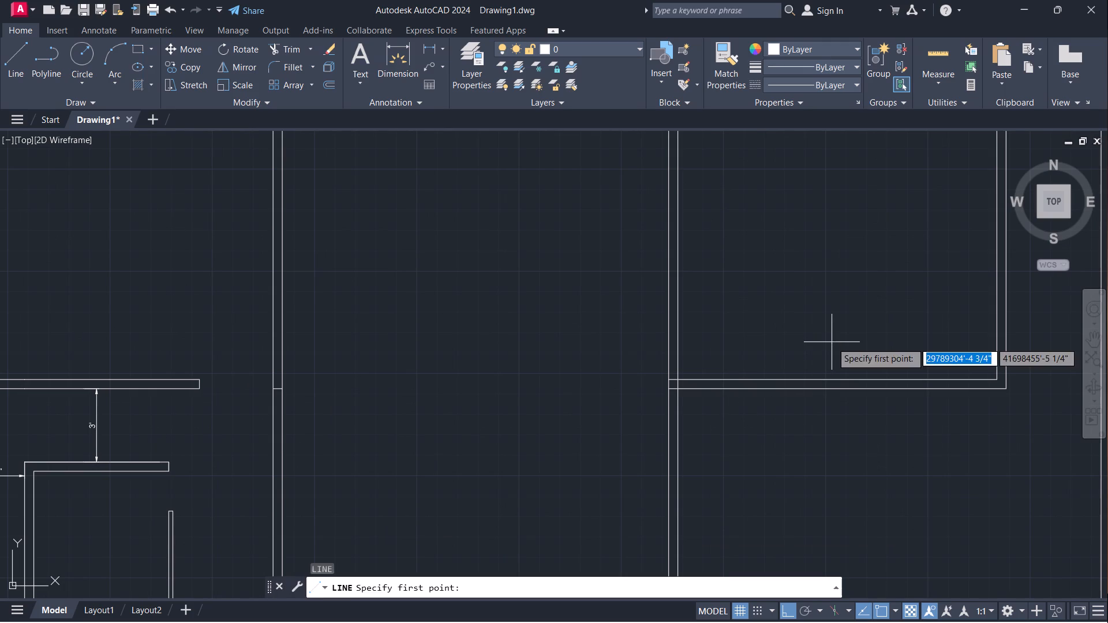
scroll(648, 374, up, 4)
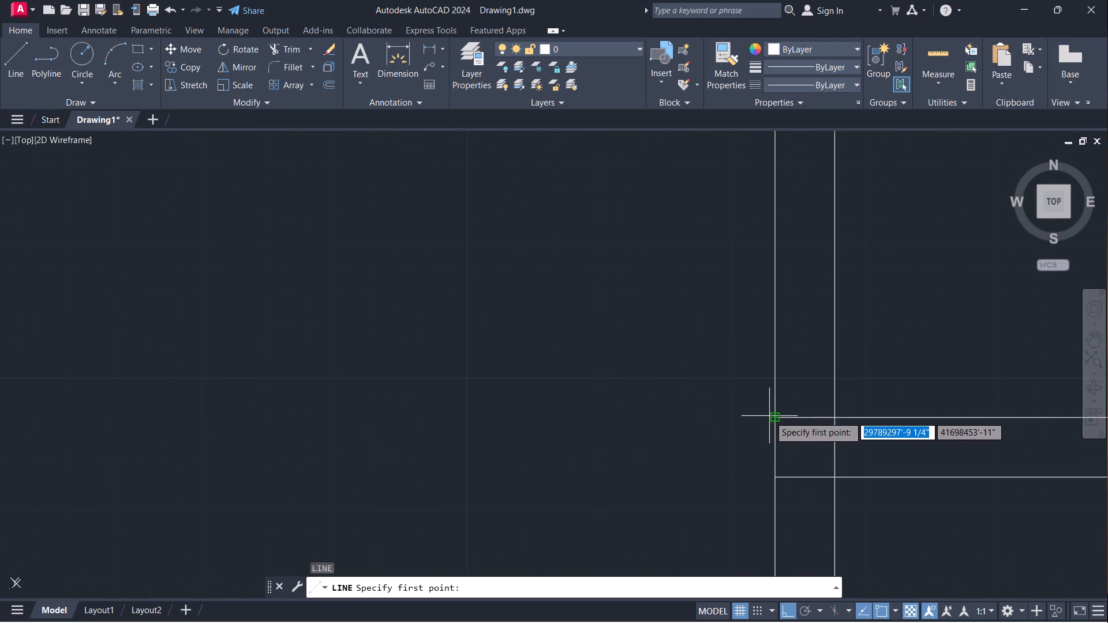
click(771, 416)
click(777, 477)
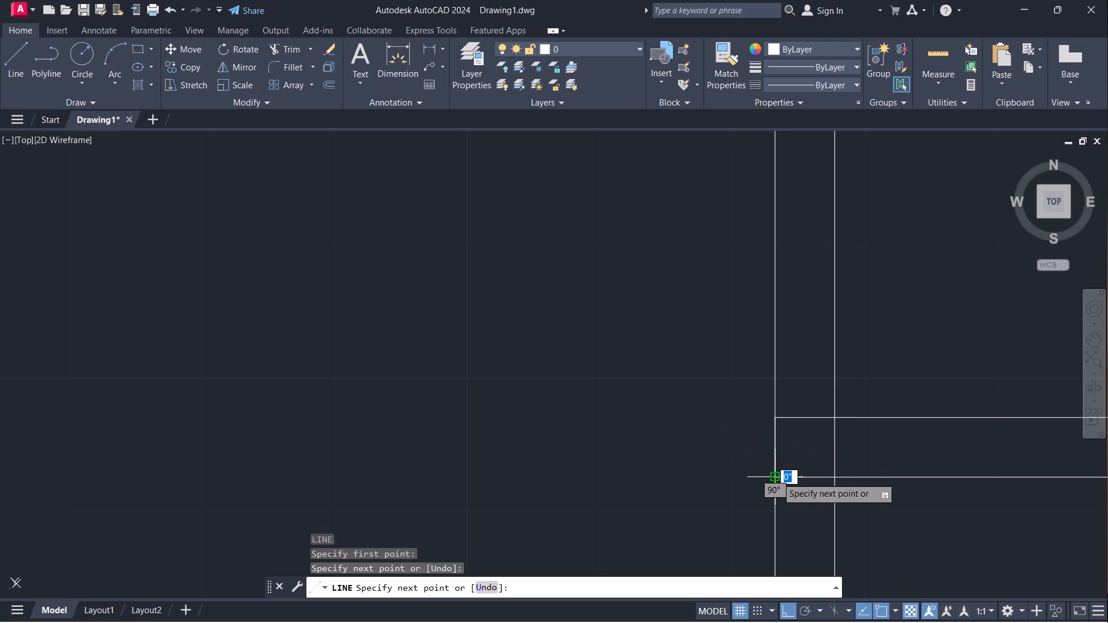
key(space)
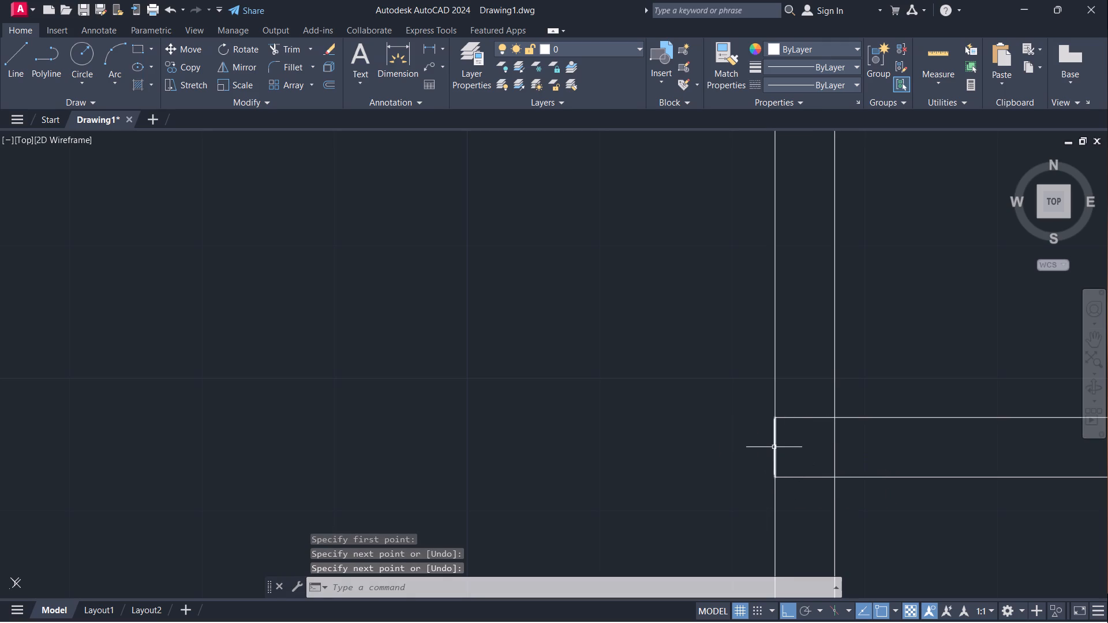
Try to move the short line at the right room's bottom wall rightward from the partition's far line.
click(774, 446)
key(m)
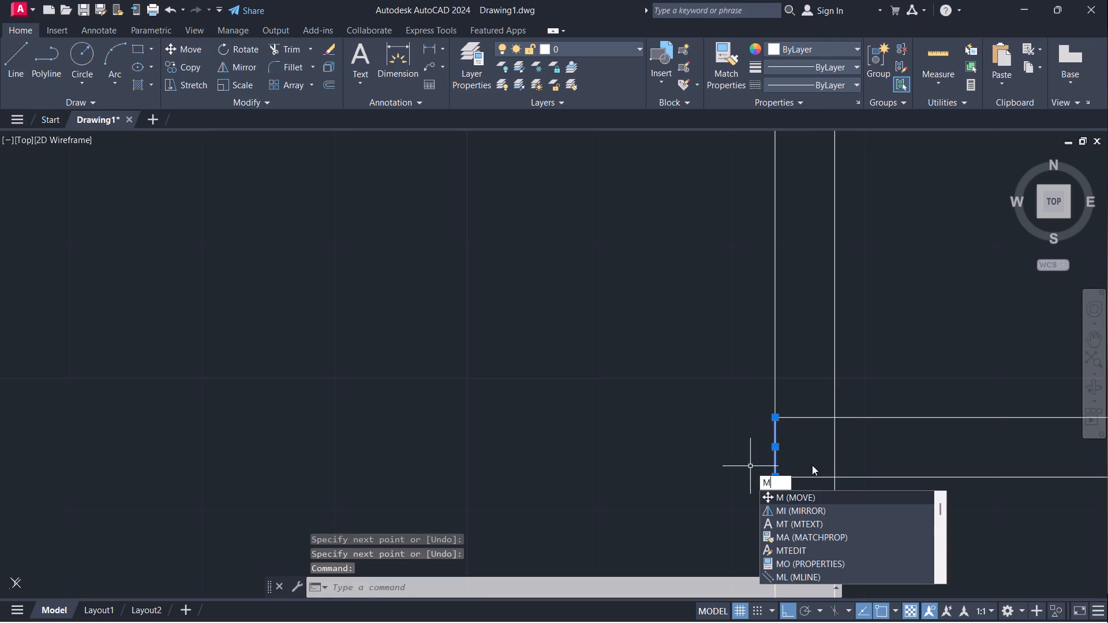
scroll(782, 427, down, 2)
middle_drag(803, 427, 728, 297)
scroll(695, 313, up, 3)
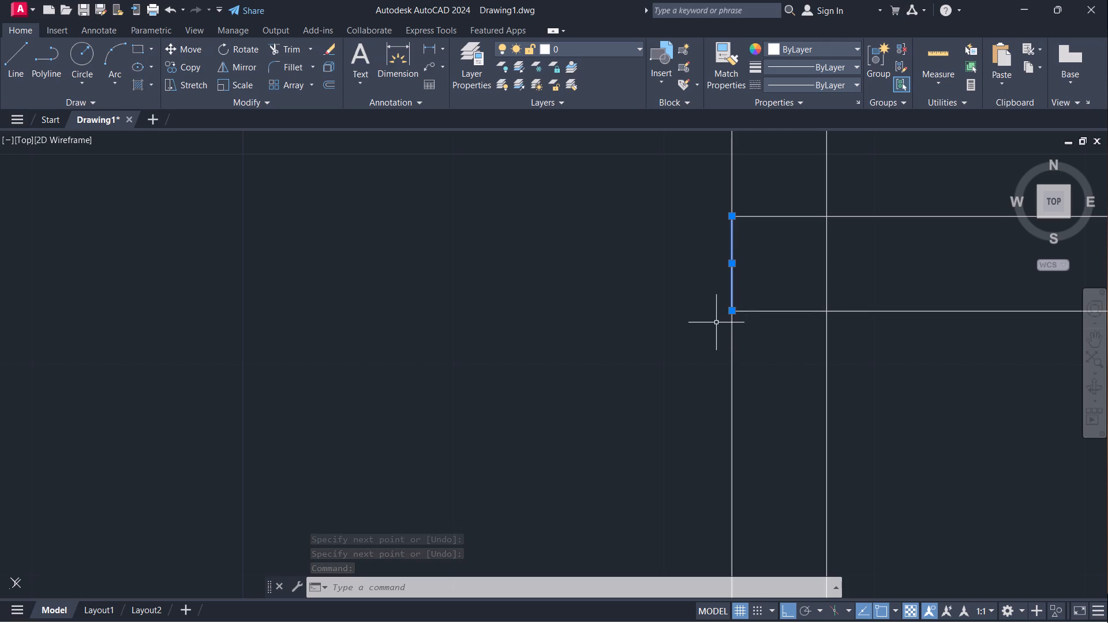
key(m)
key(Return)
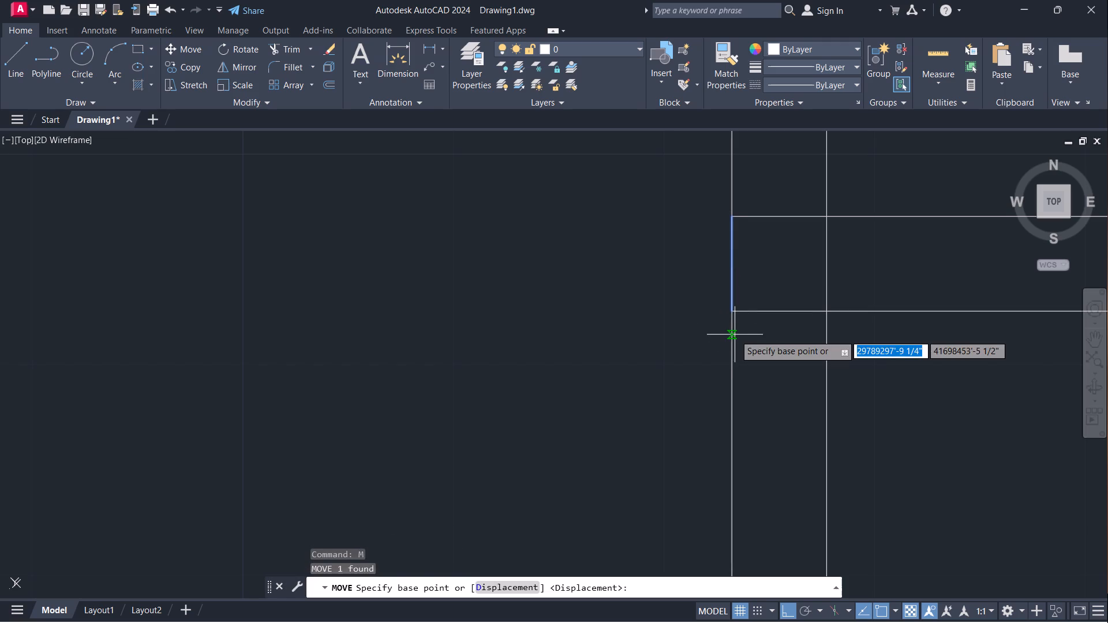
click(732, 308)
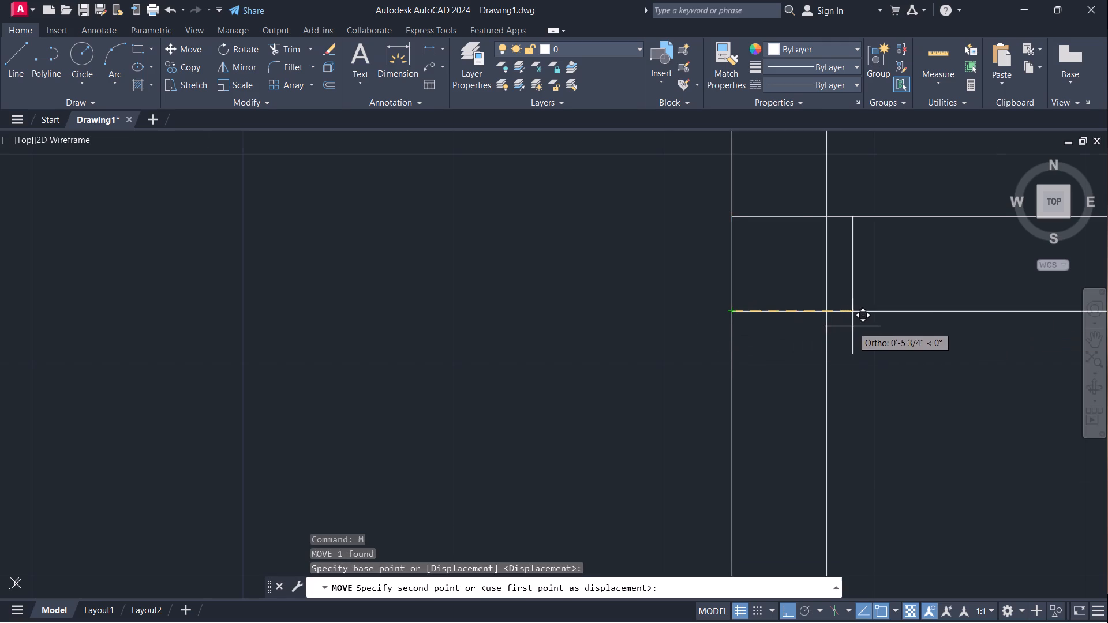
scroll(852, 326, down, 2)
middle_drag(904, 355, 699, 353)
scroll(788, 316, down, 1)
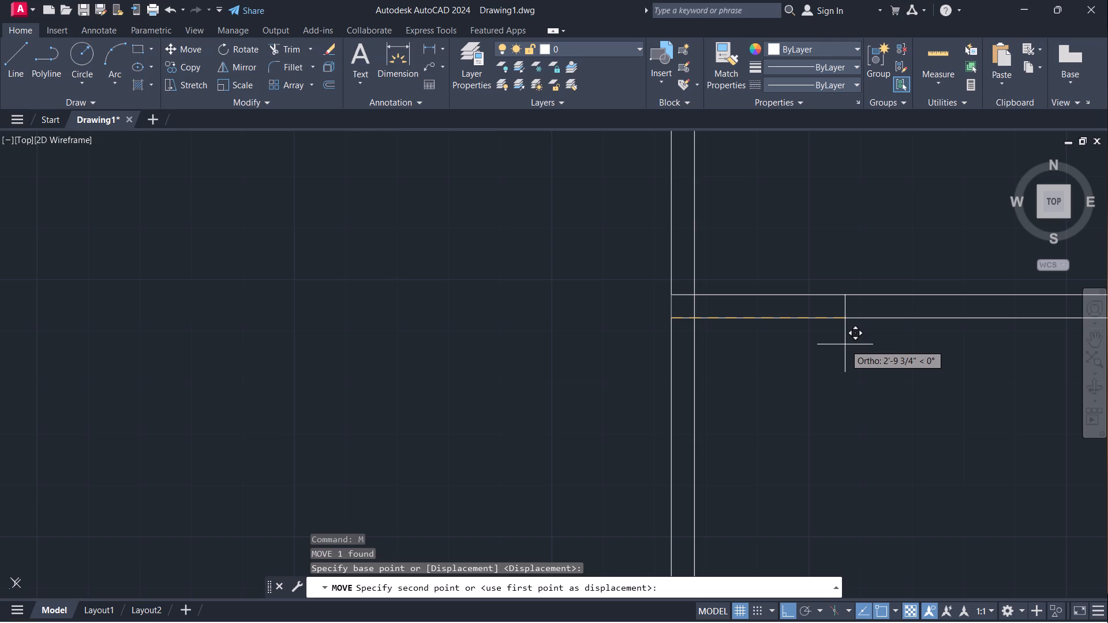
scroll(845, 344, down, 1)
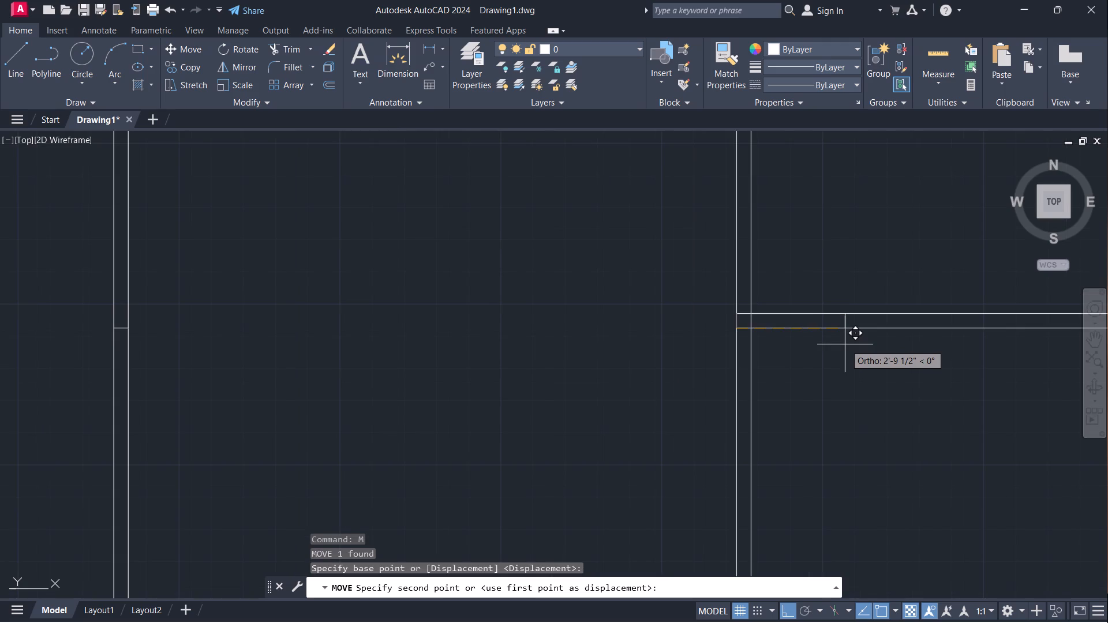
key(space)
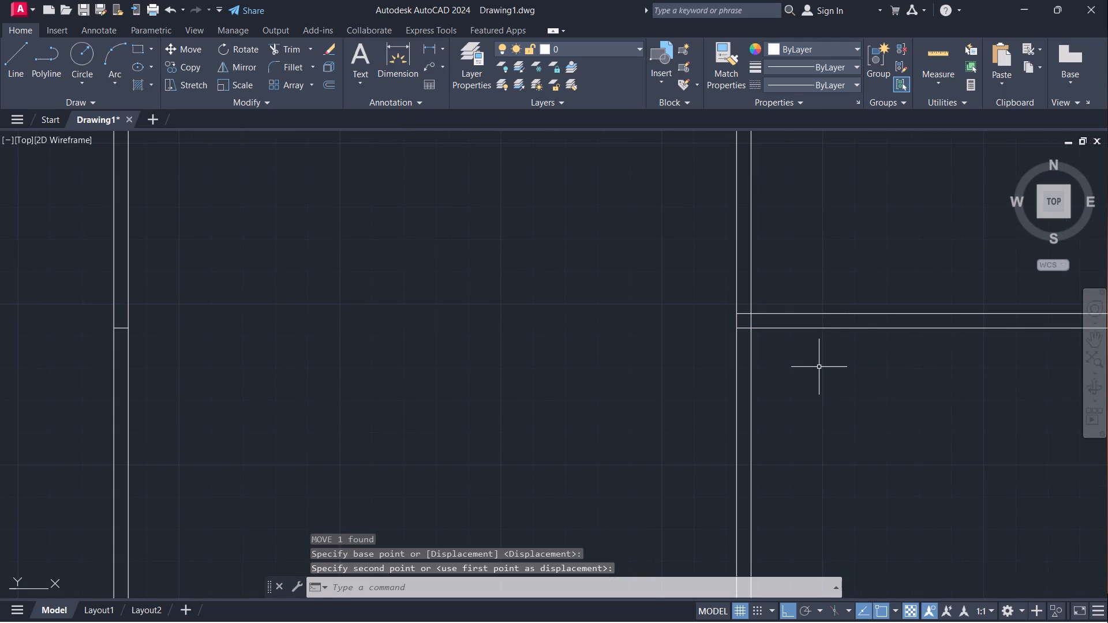
Draw a short line between the right room's two bottom wall lines, along the partition's near line.
key(l)
key(Return)
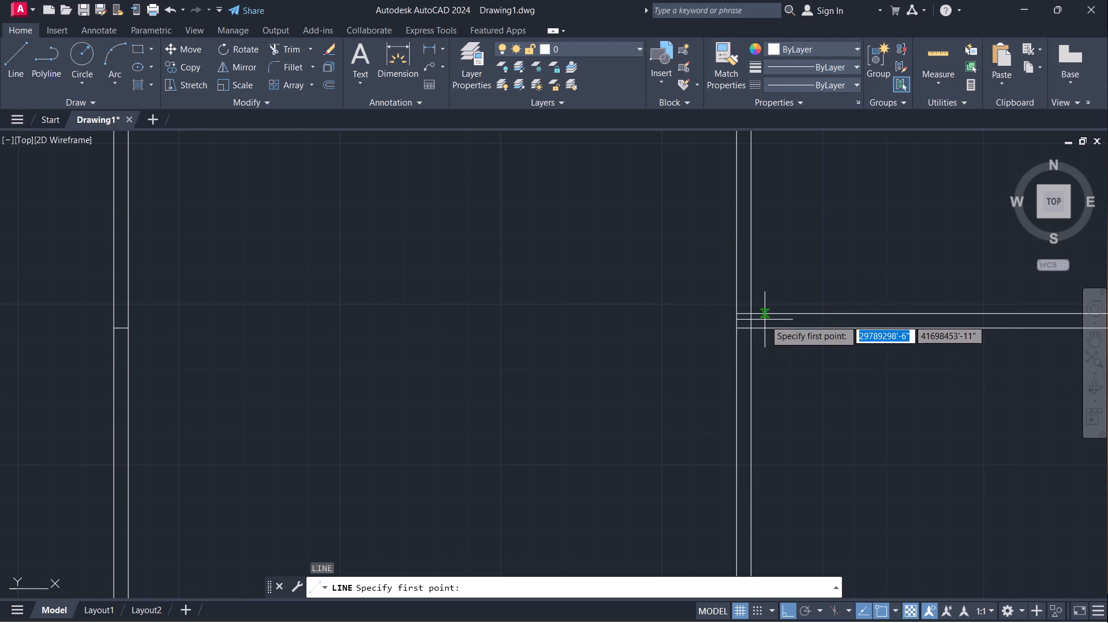
click(750, 316)
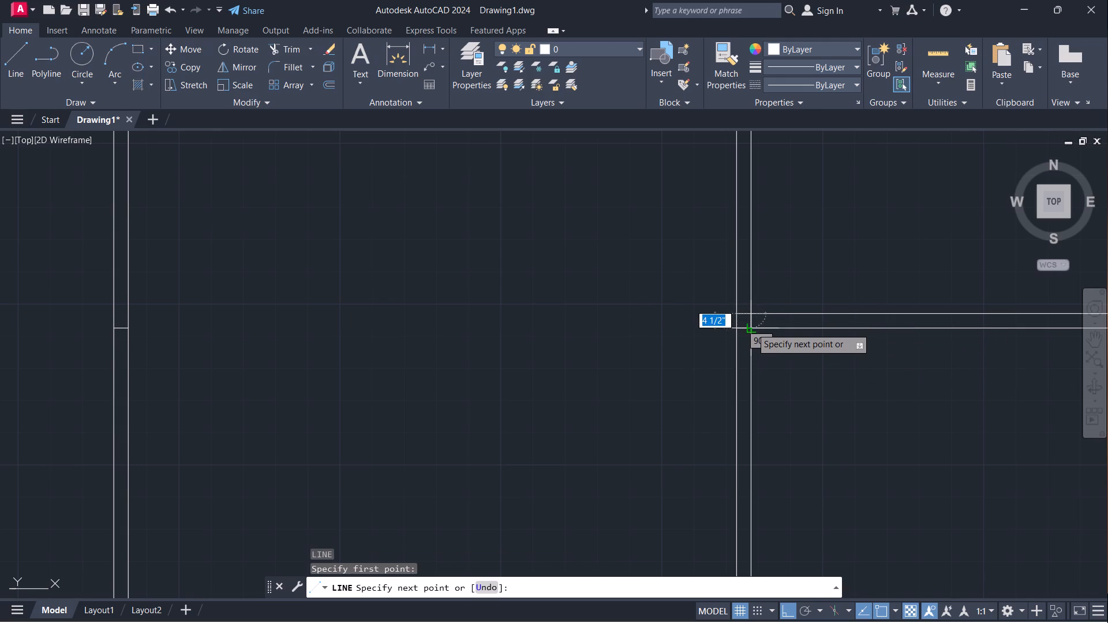
click(751, 328)
key(space)
Move the new short line 3' right along the bottom wall, away from the partition.
scroll(723, 335, up, 4)
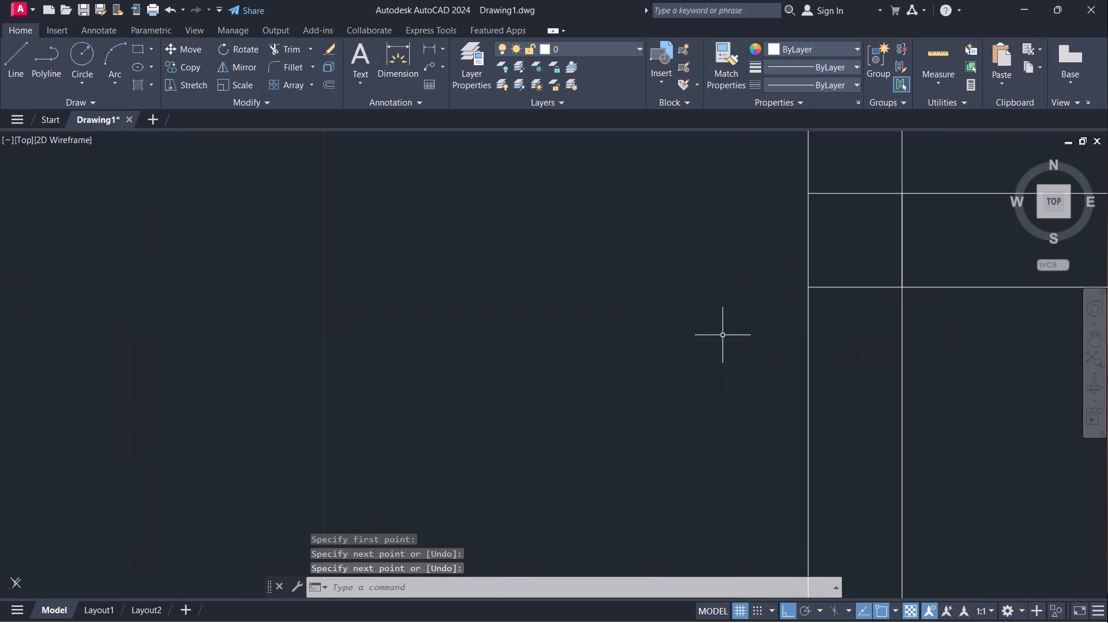
click(901, 249)
key(m)
key(Return)
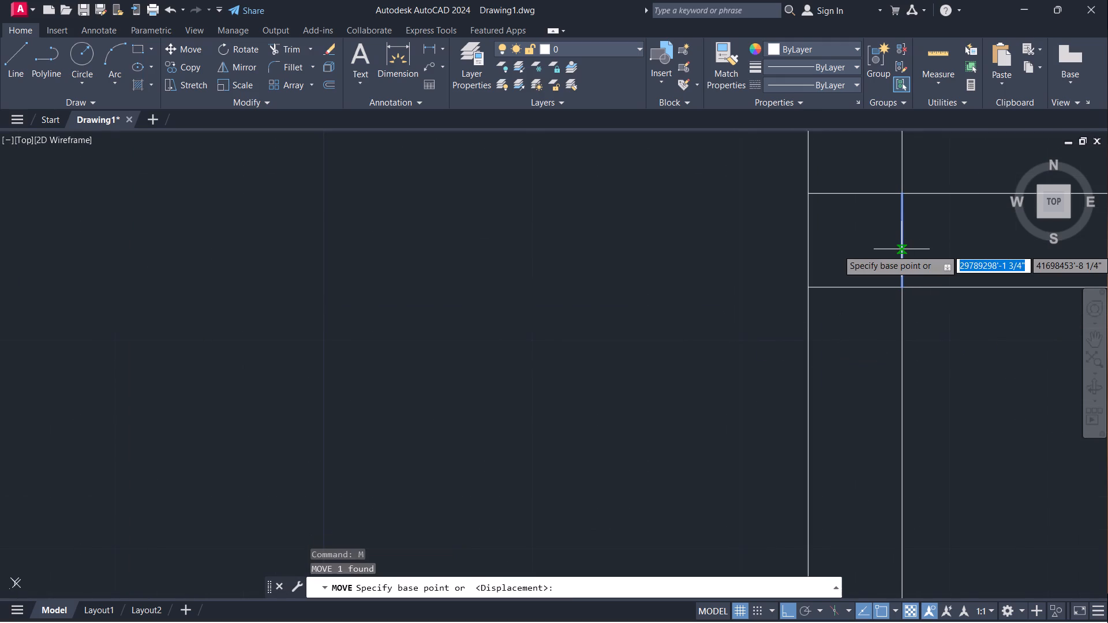
click(901, 291)
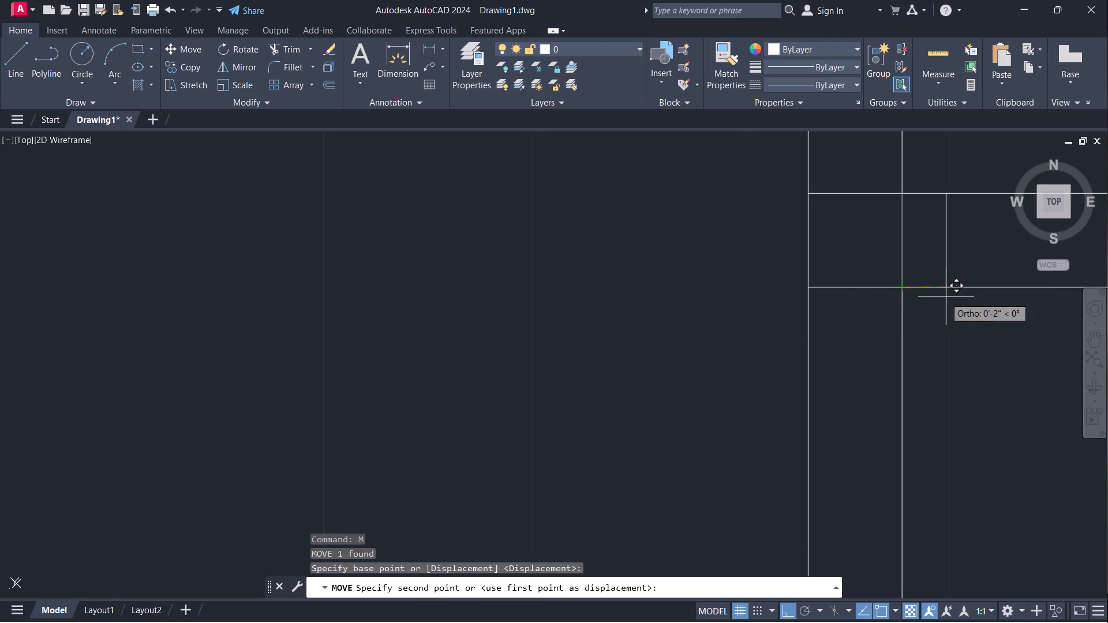
scroll(946, 297, down, 4)
middle_drag(989, 323, 709, 329)
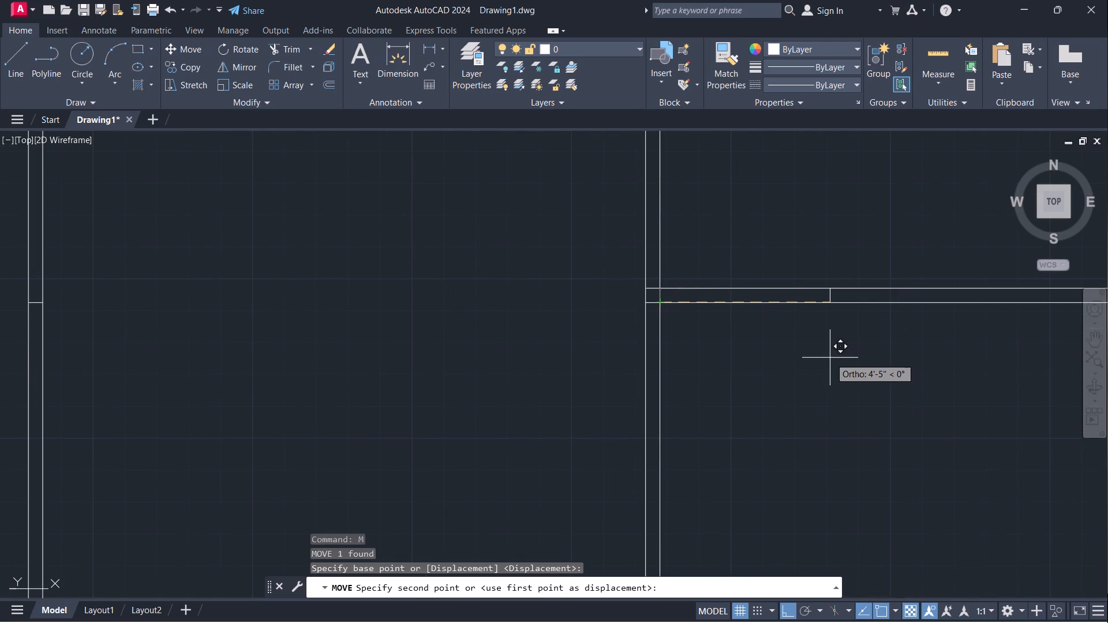
text(3')
key(Return)
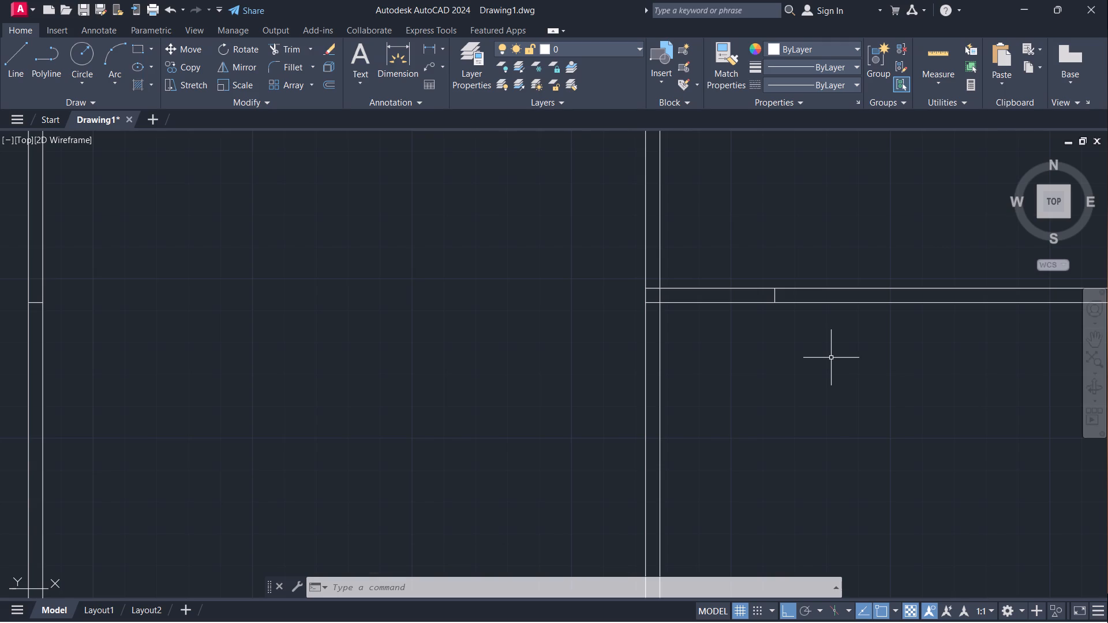
Trim both bottom wall lines between the partition and short line for a doorway, plus the upper leftover segment inside the partition.
text(TR)
key(Return)
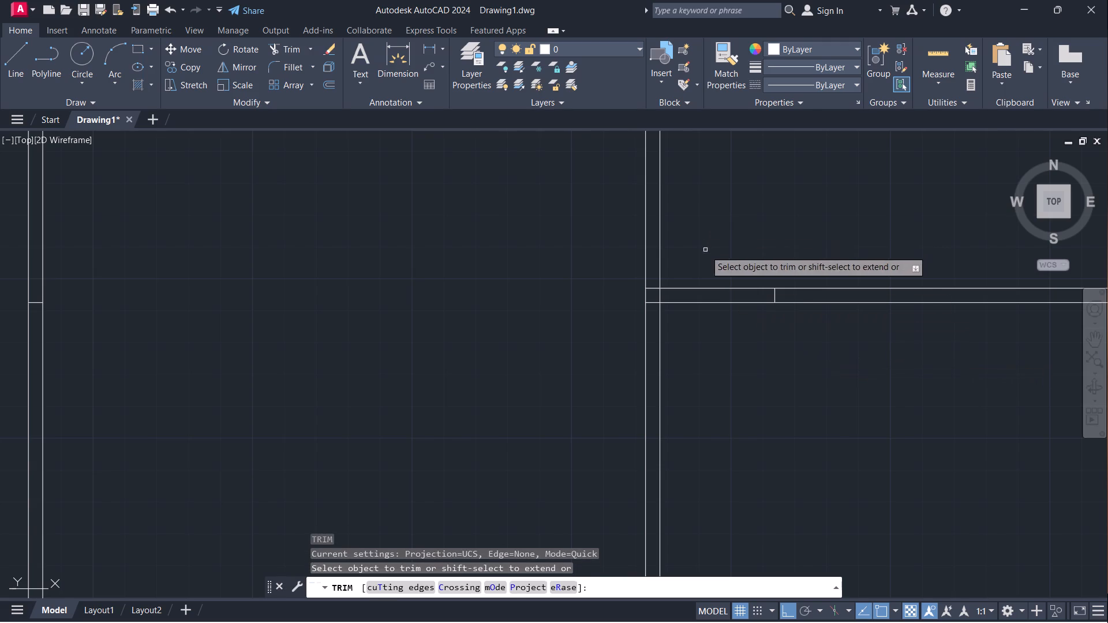
drag(700, 271, 700, 322)
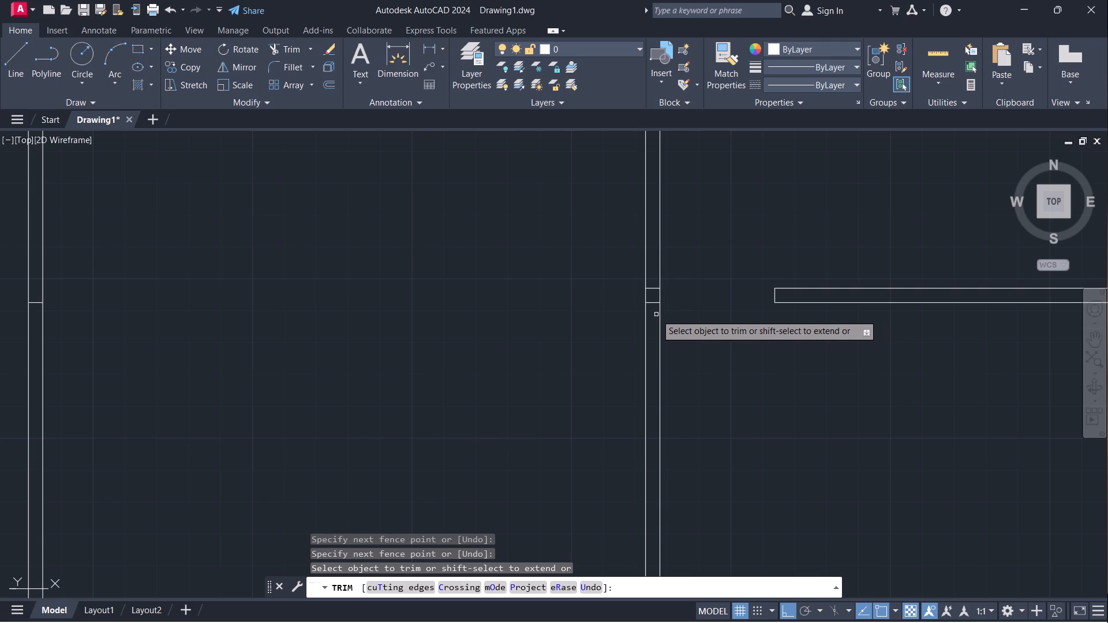
scroll(652, 295, up, 2)
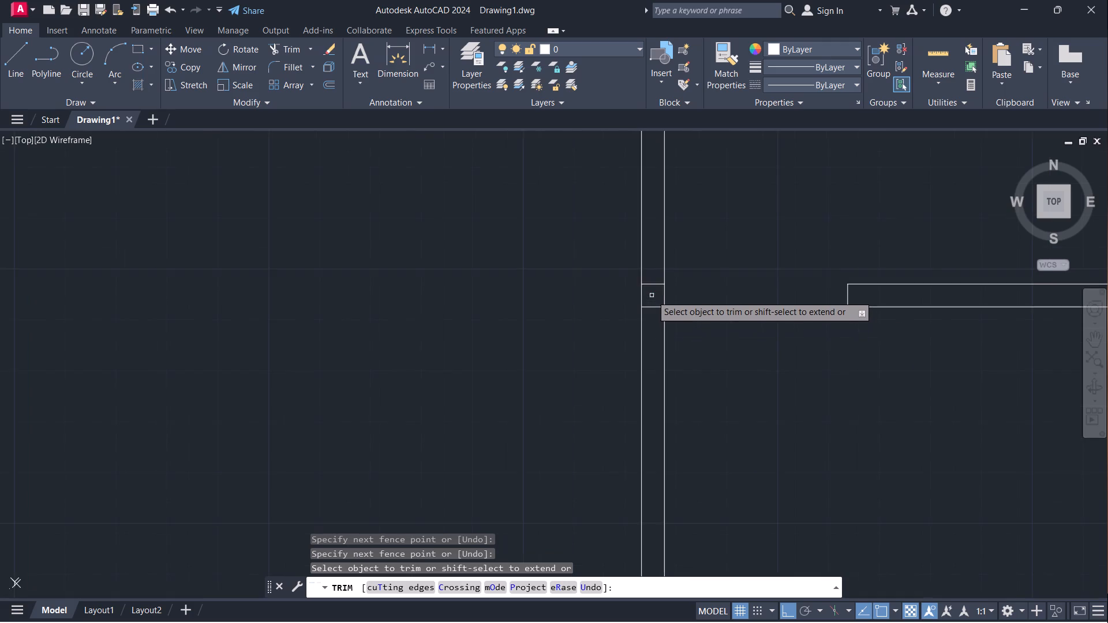
drag(655, 264, 657, 286)
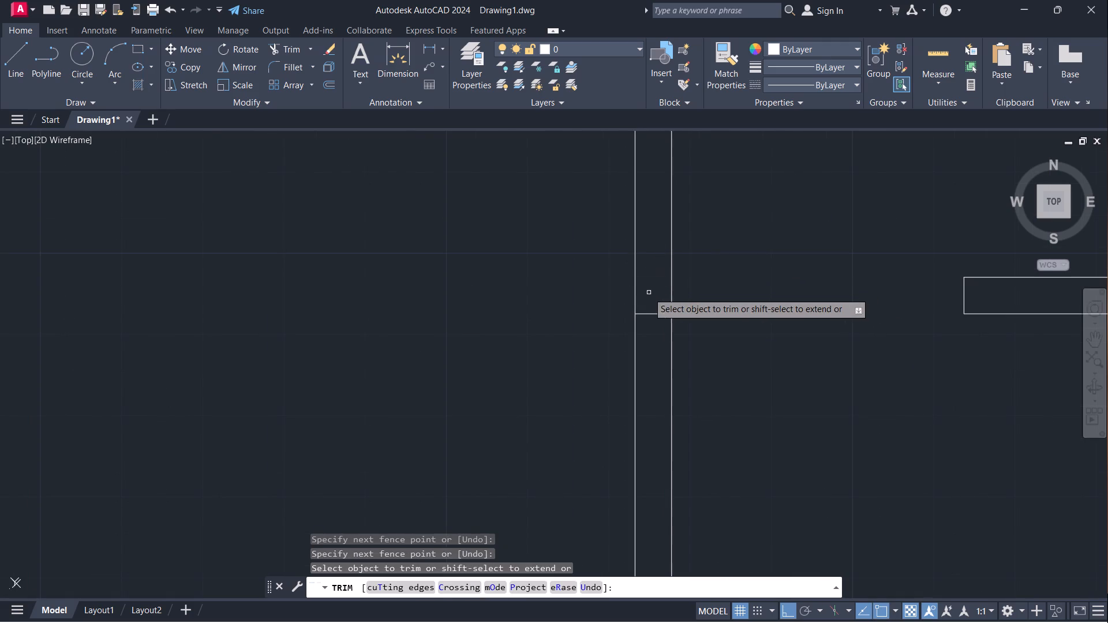
Examine the floor plan's lower rooms and wall junctions for remaining openings and cleanup.
scroll(648, 292, down, 2)
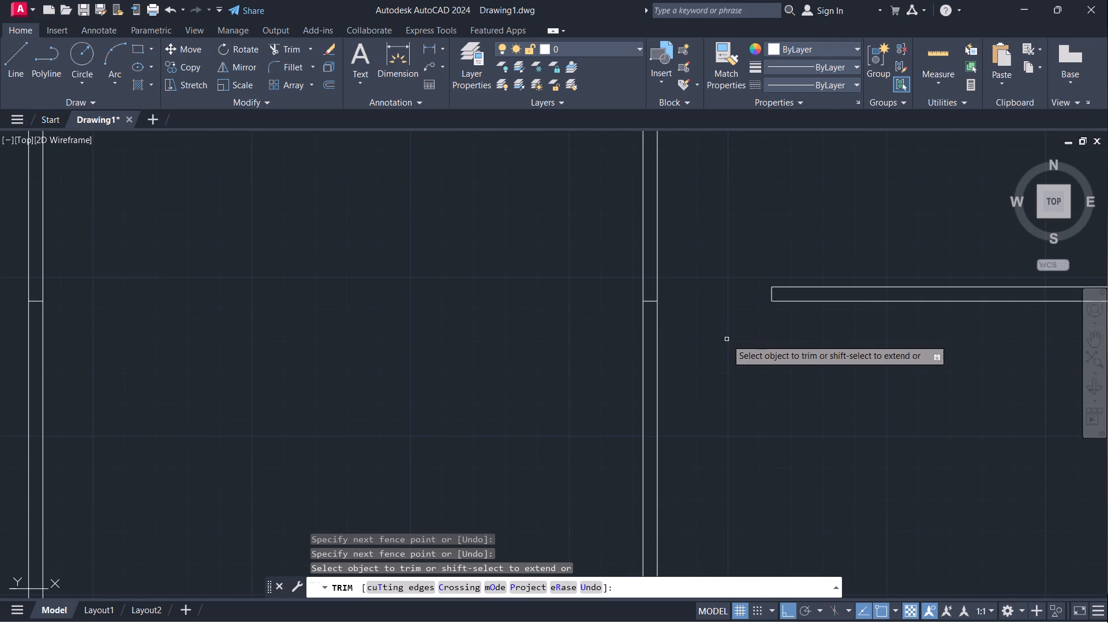
scroll(728, 339, down, 2)
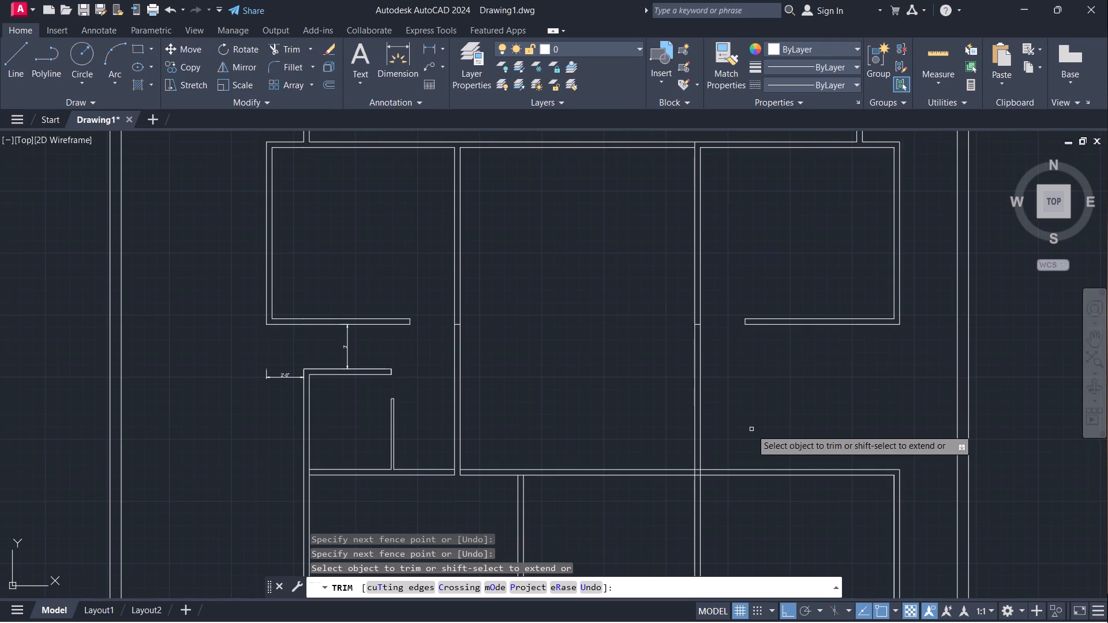
middle_drag(777, 392, 813, 336)
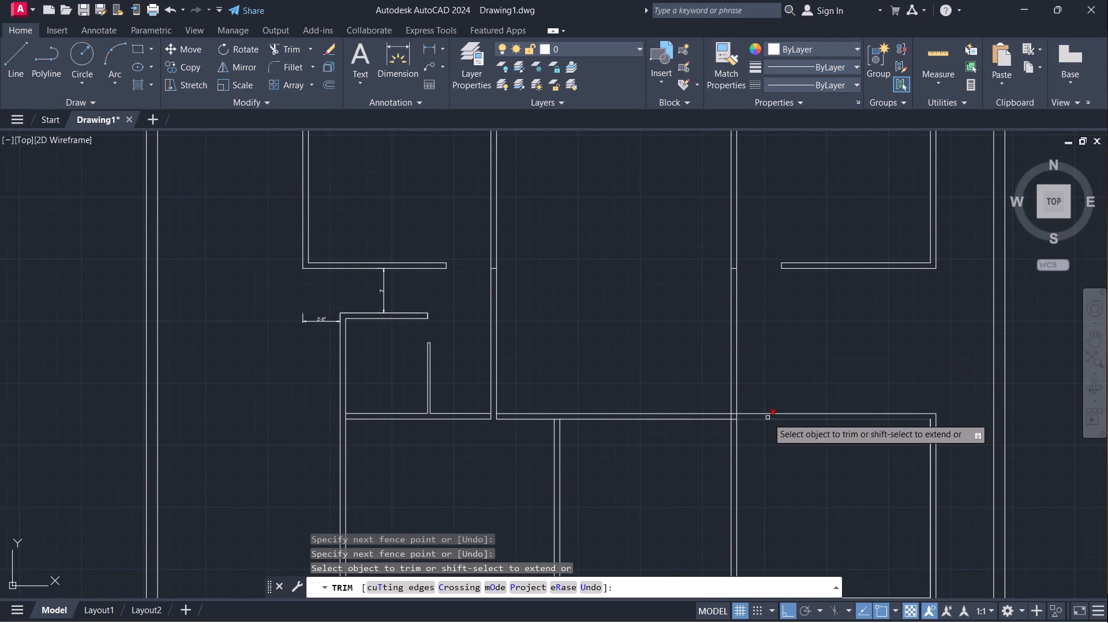
scroll(759, 422, up, 3)
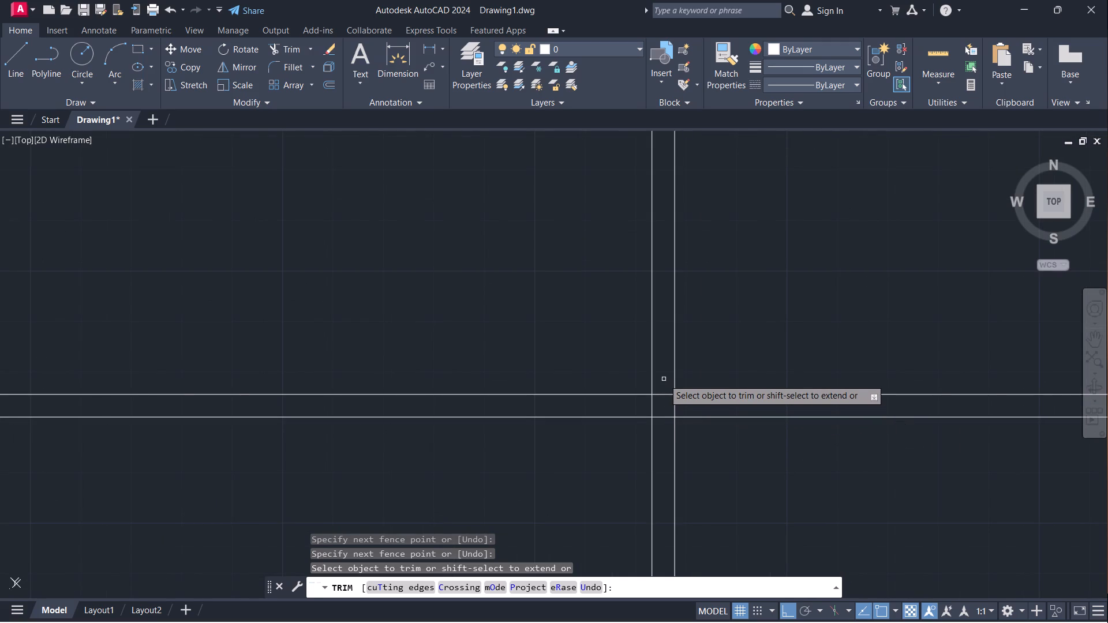
scroll(633, 425, down, 2)
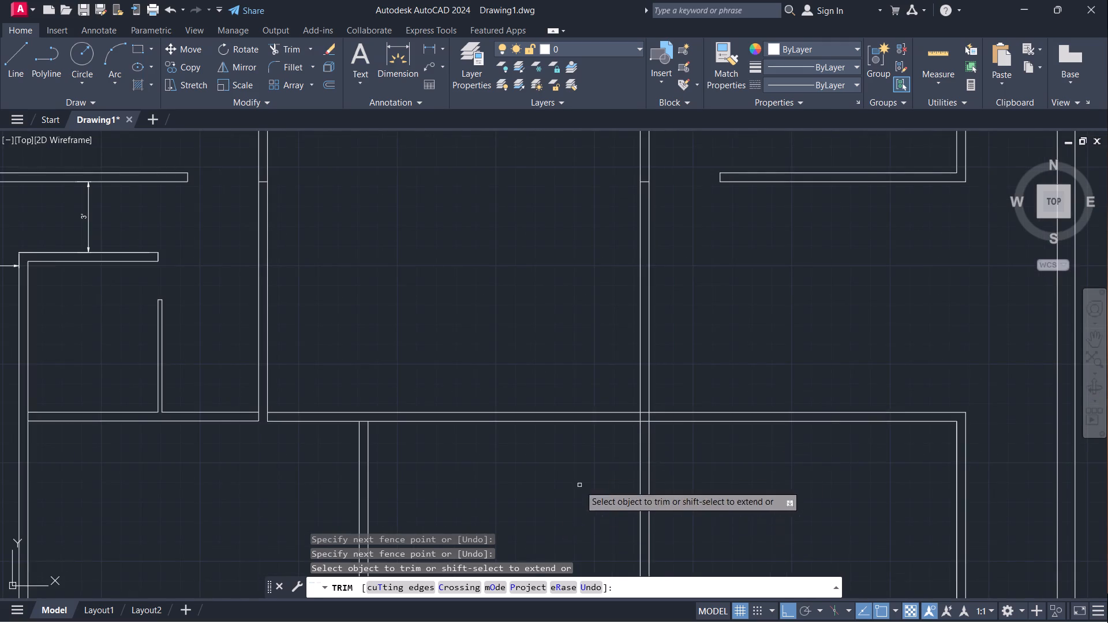
scroll(598, 456, down, 2)
middle_drag(619, 314, 712, 188)
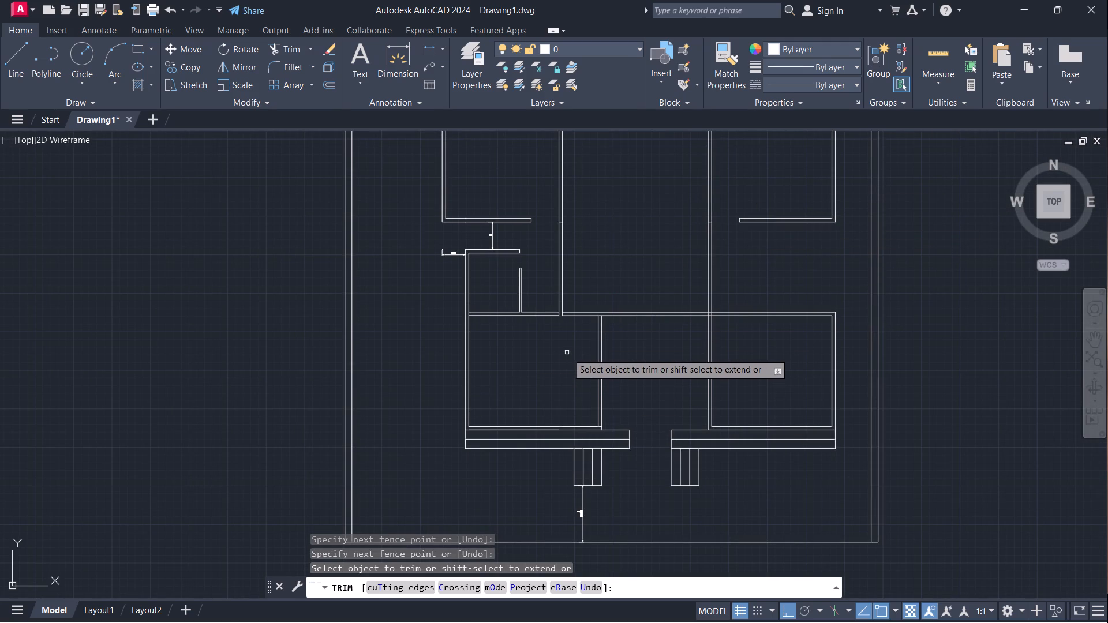
scroll(626, 366, down, 1)
middle_drag(643, 354, 589, 399)
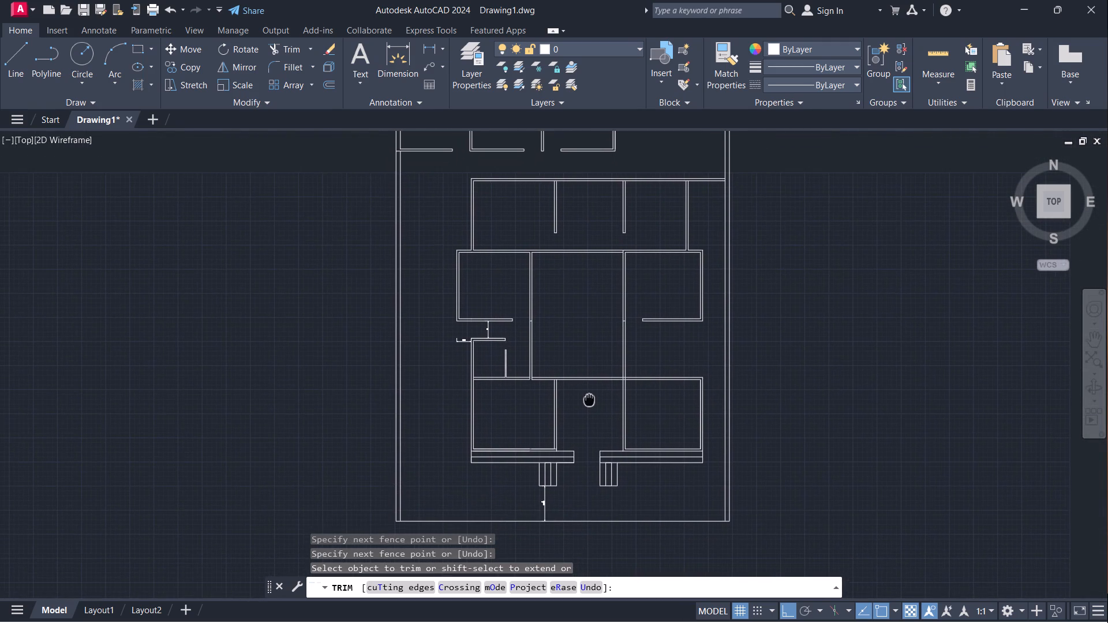
middle_drag(589, 399, 614, 362)
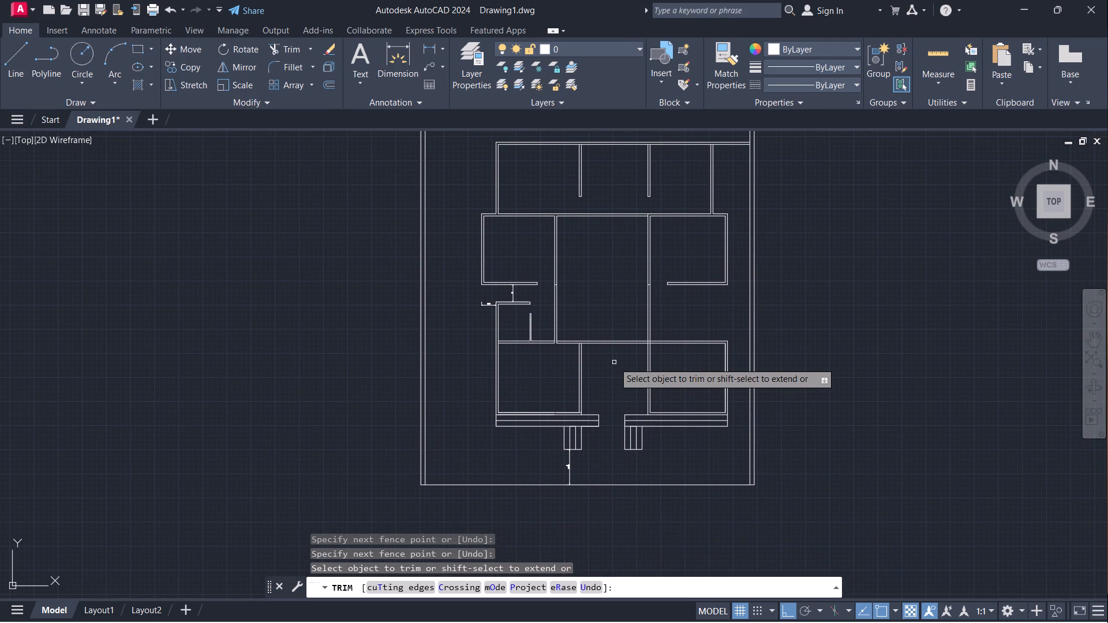
scroll(614, 362, down, 1)
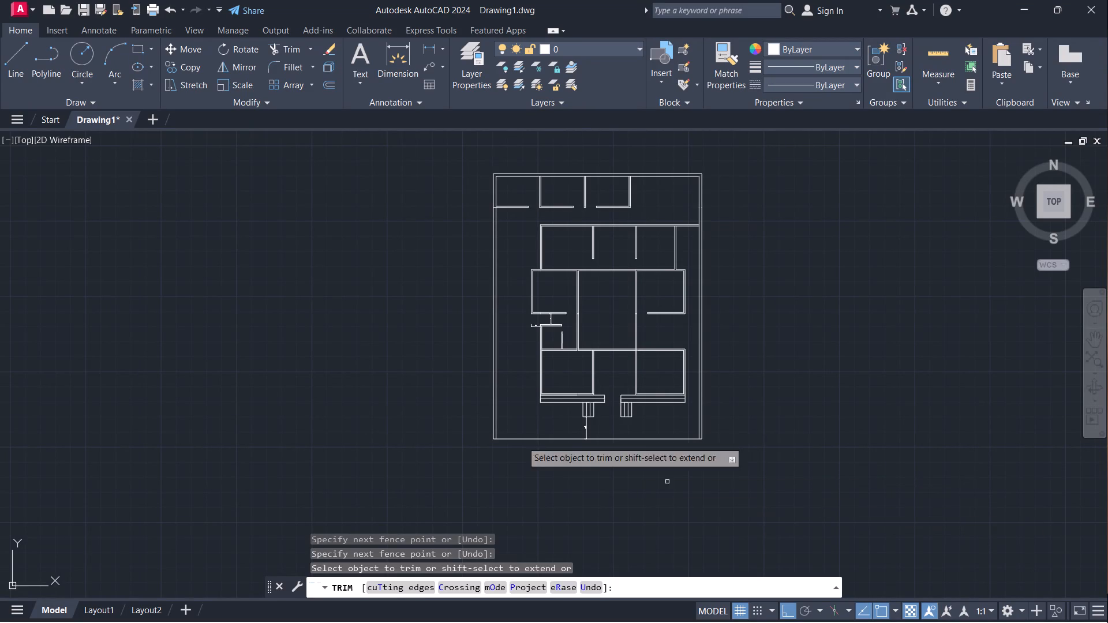
scroll(553, 407, up, 2)
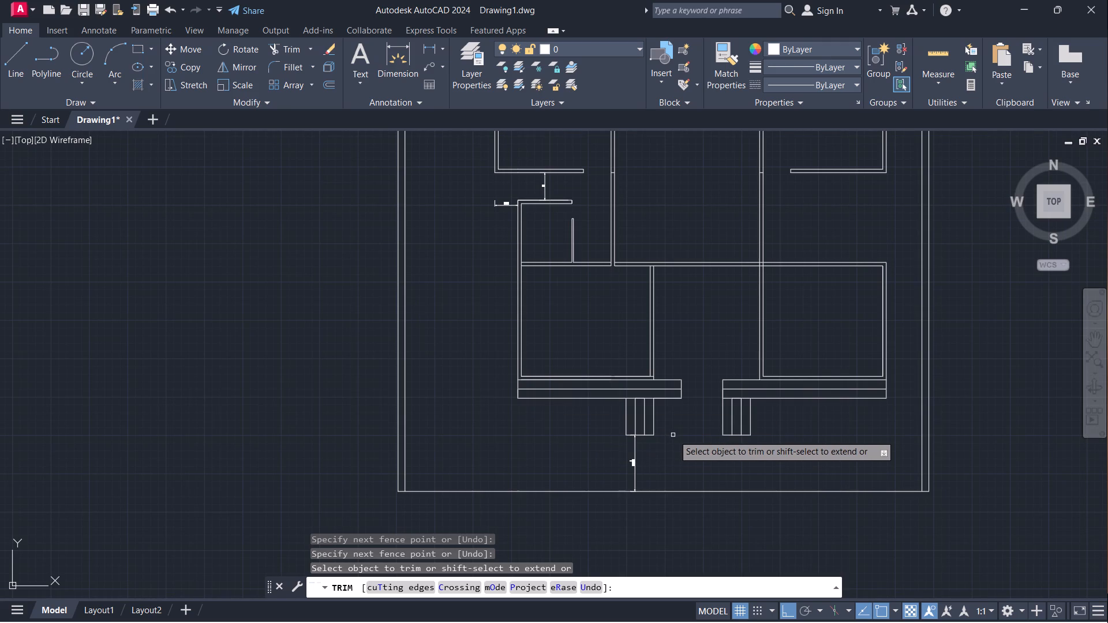
scroll(651, 253, down, 2)
scroll(685, 227, up, 1)
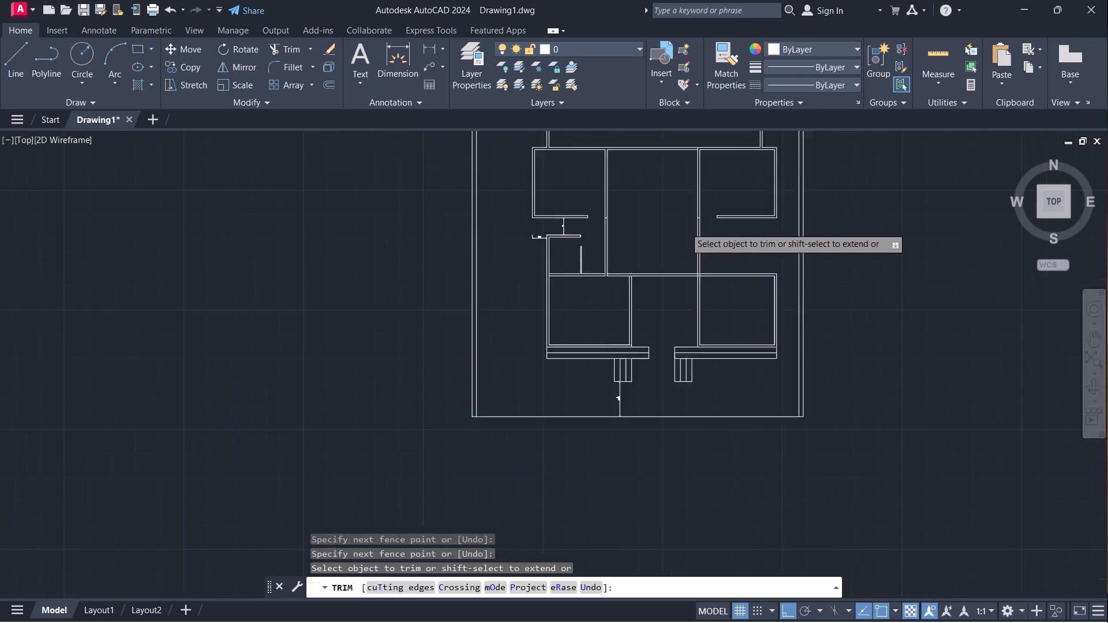
scroll(685, 227, up, 1)
middle_drag(686, 260, 657, 300)
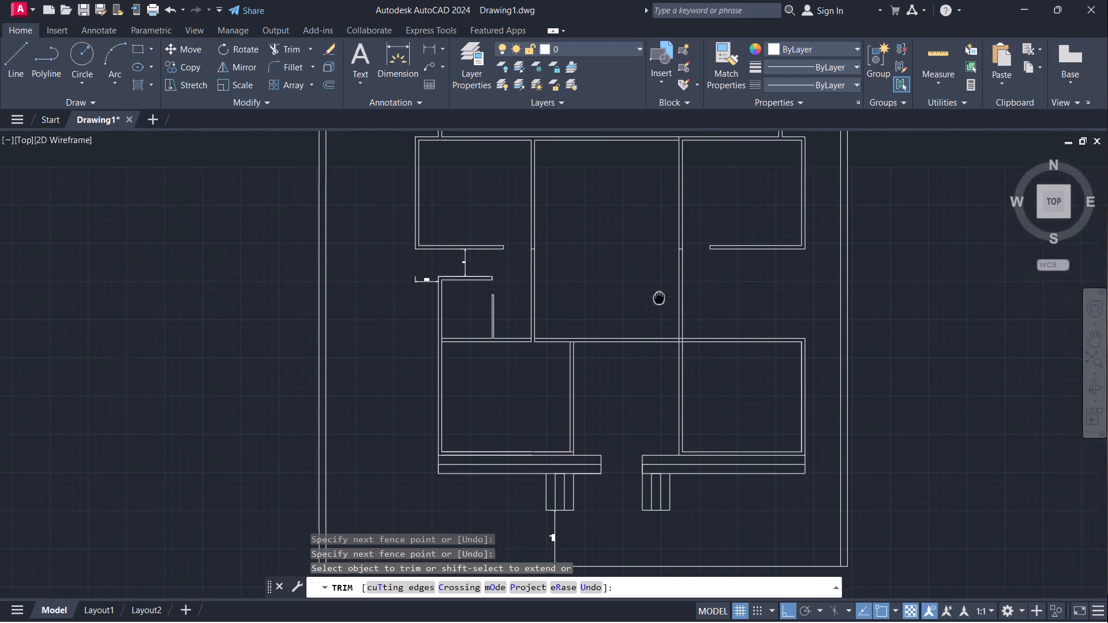
middle_drag(657, 300, 630, 337)
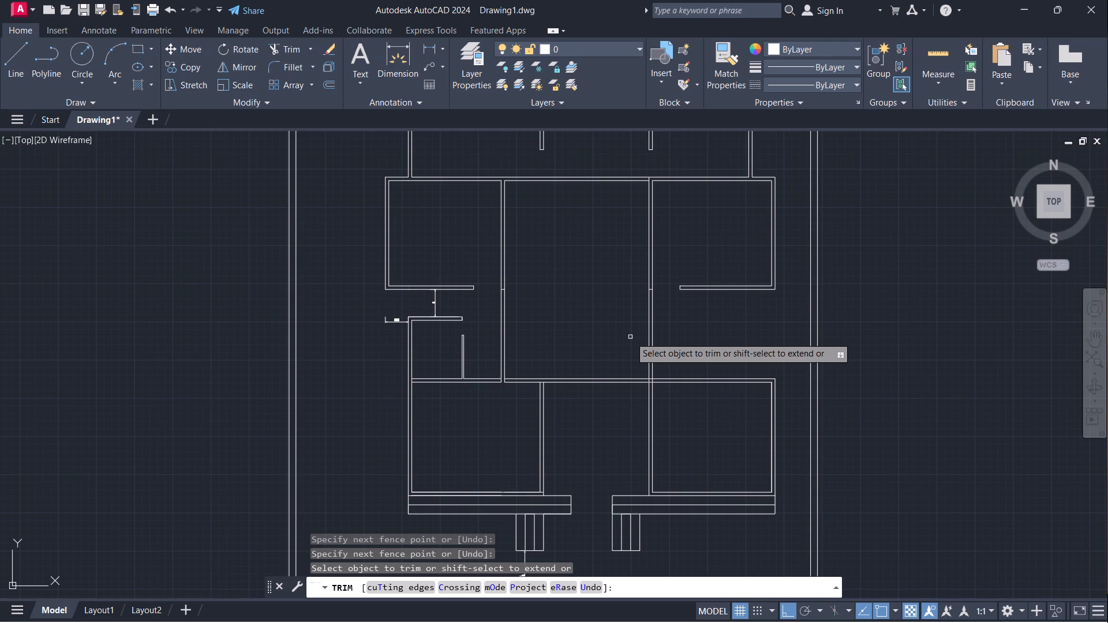
middle_drag(633, 331, 695, 262)
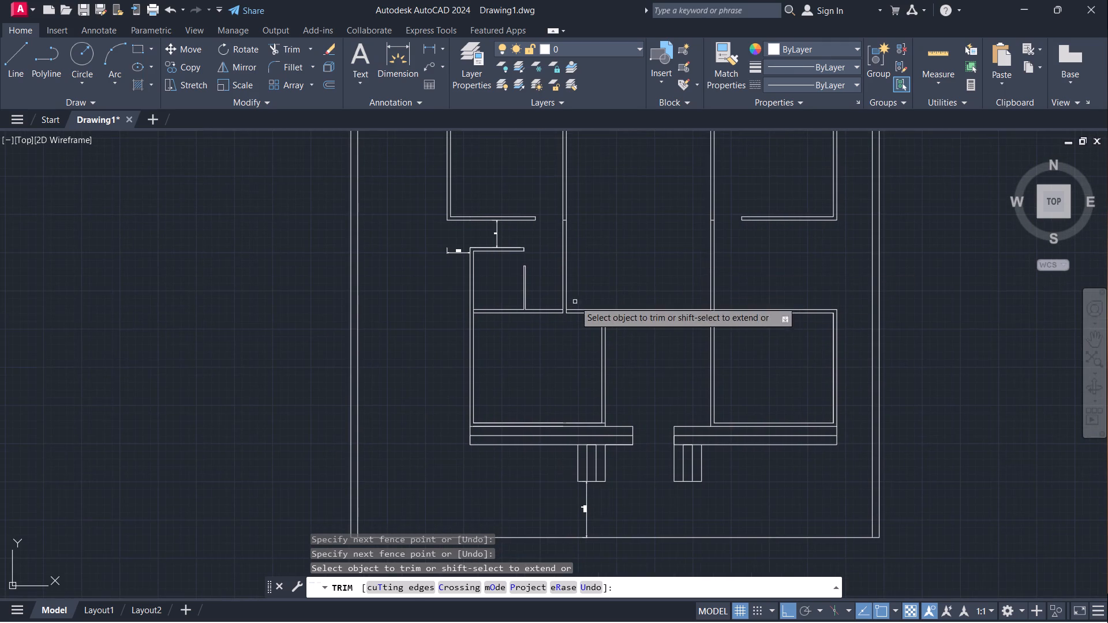
key(space)
Draw a short 4 1/2" line across the small left room's right partition, level with the bottom wall's upper line.
scroll(572, 271, up, 2)
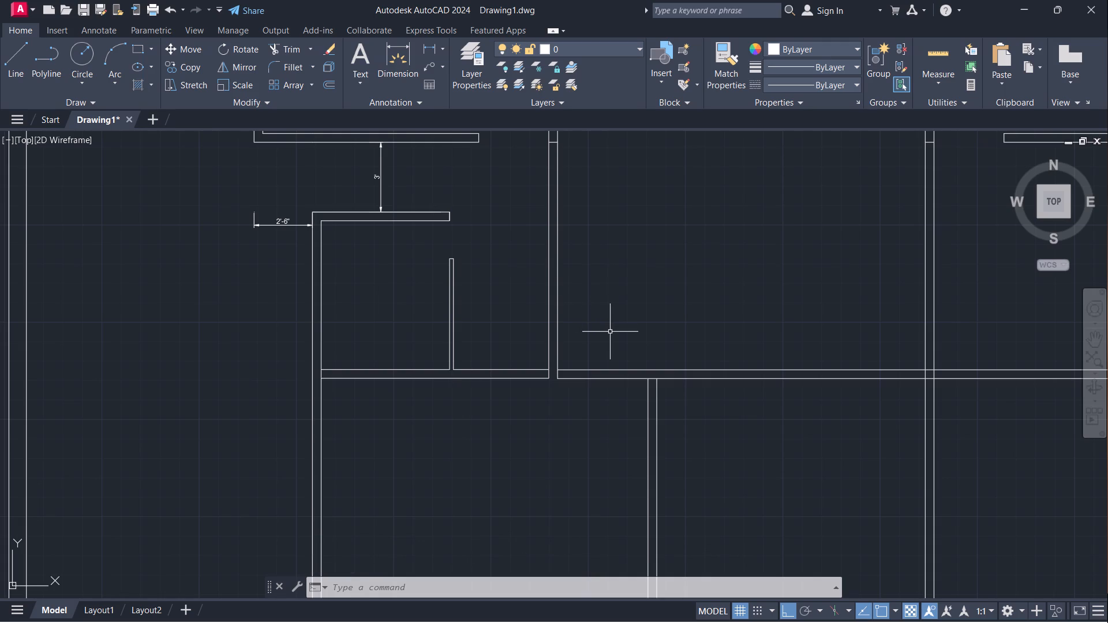
key(l)
key(Return)
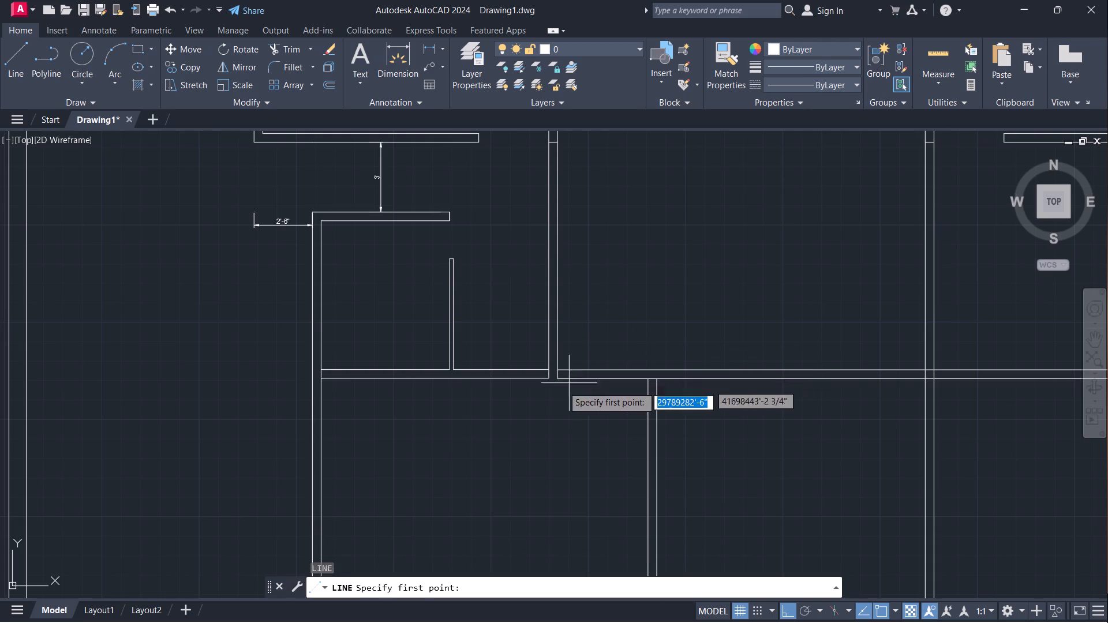
scroll(550, 369, up, 4)
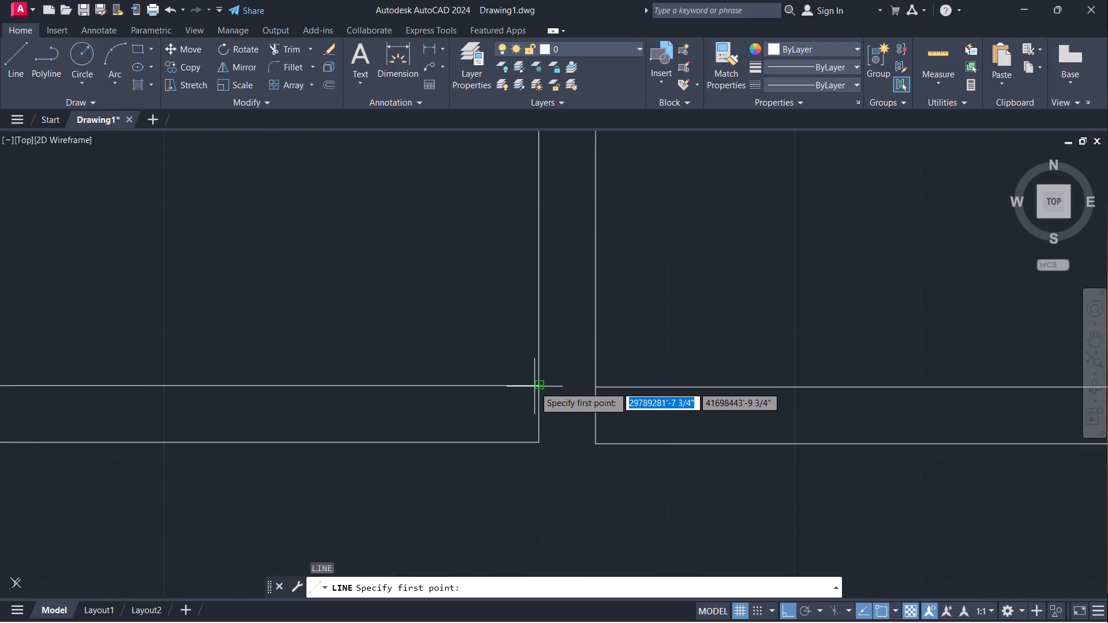
click(540, 385)
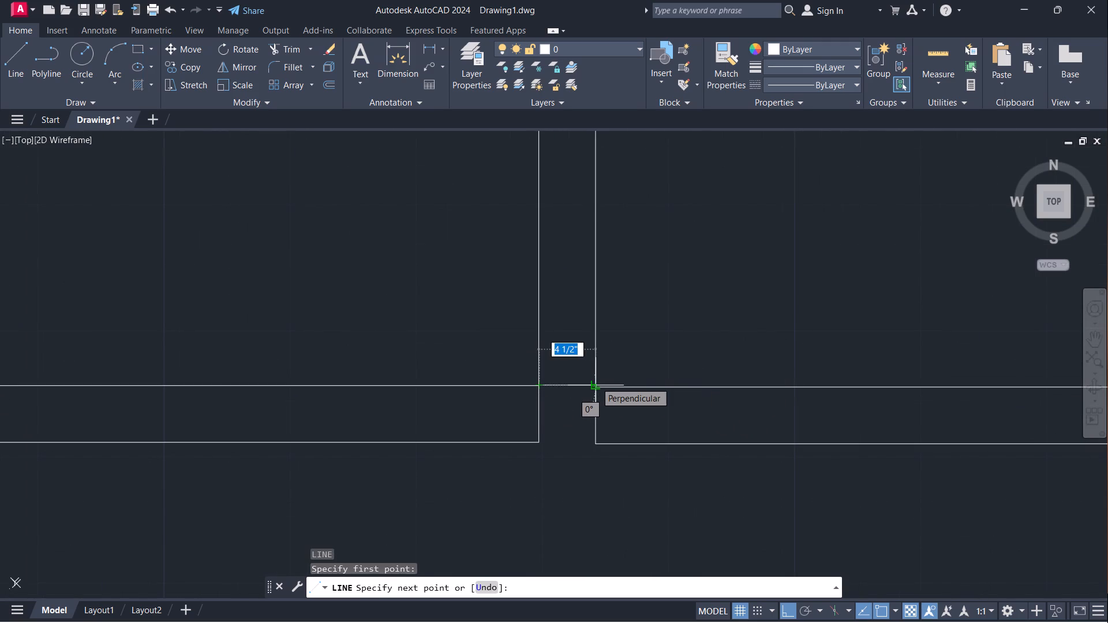
click(596, 382)
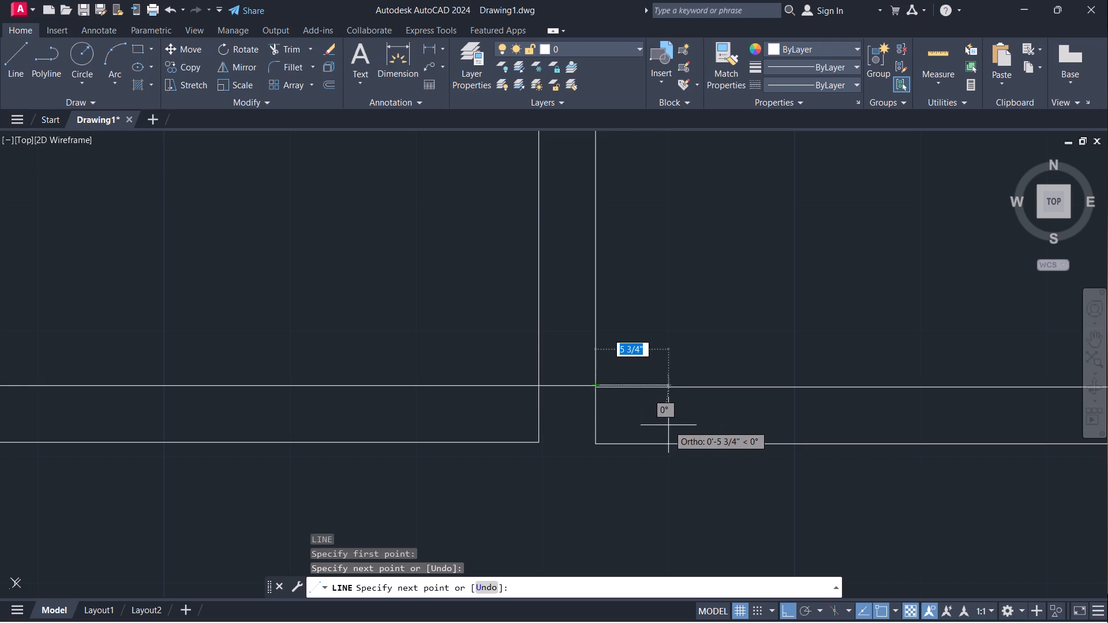
key(space)
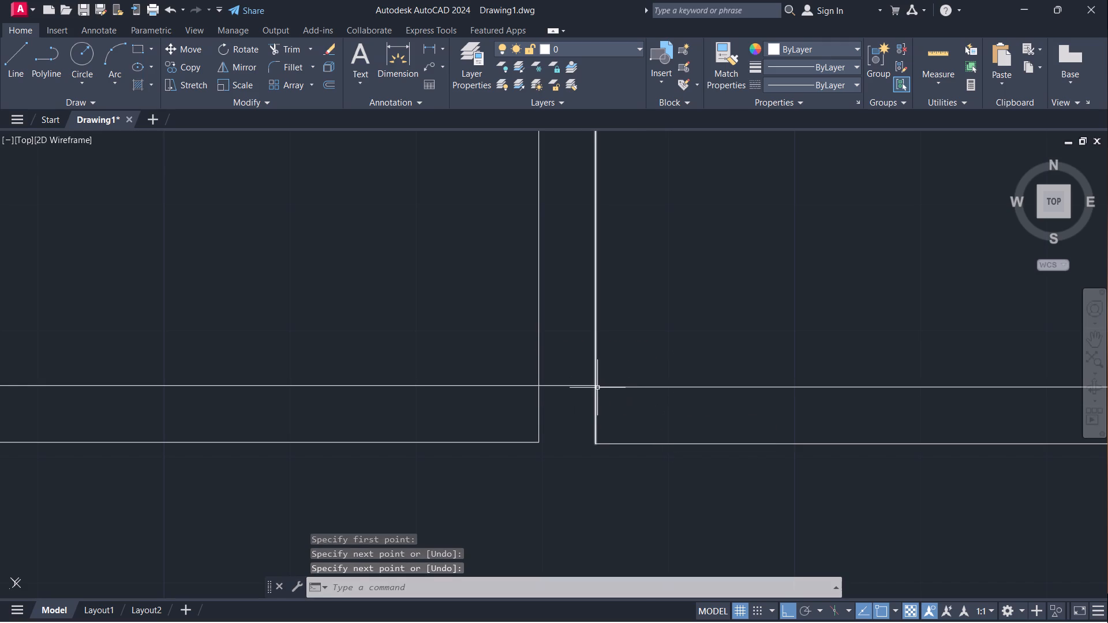
With Ortho off, draw a diagonal from the short line's right end up to the left end of the cross line above.
key(l)
key(Return)
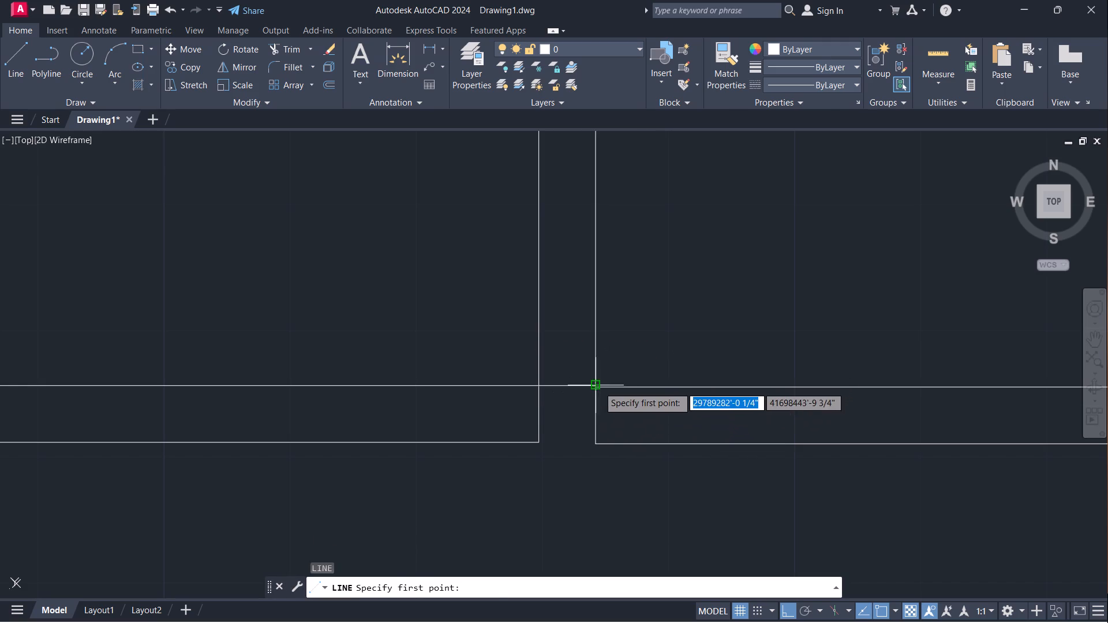
click(598, 386)
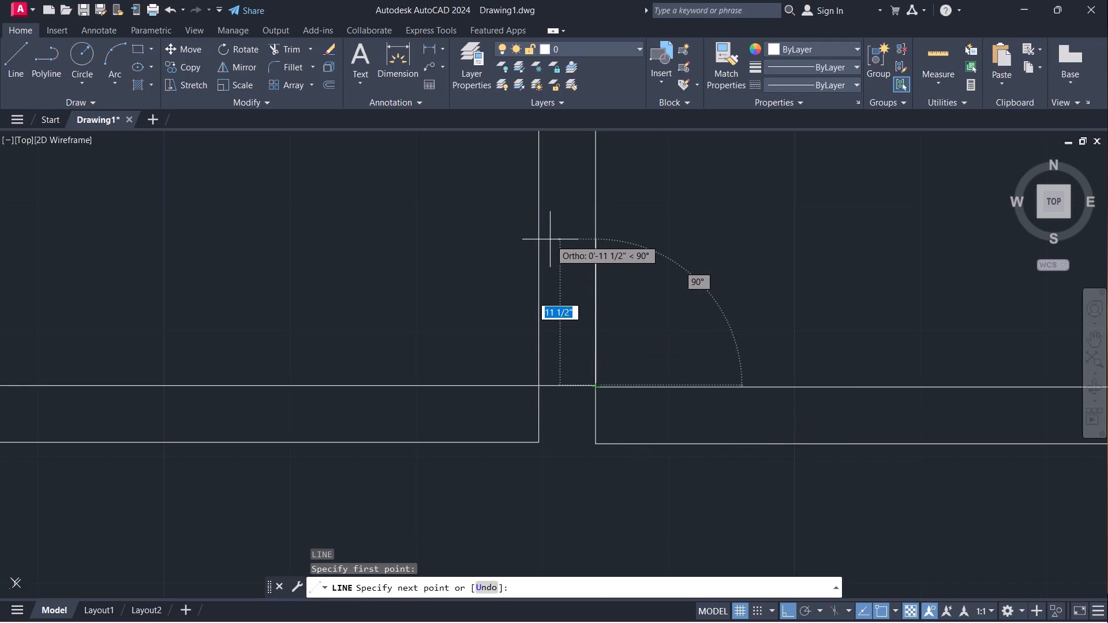
key(F8)
scroll(549, 234, down, 2)
middle_drag(567, 199, 571, 381)
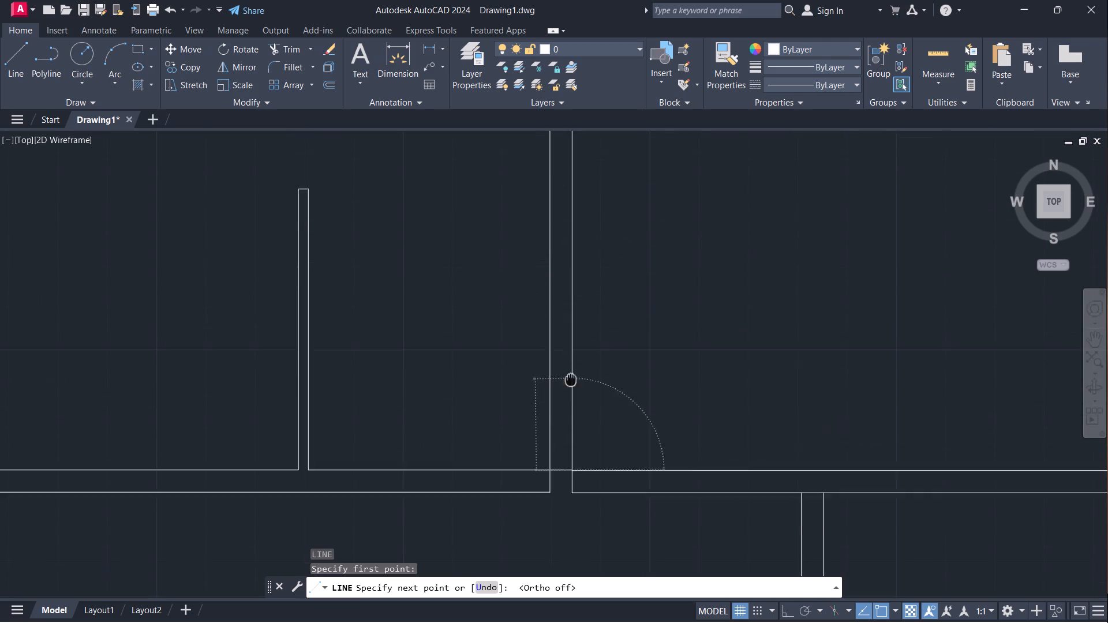
middle_drag(571, 381, 543, 550)
scroll(543, 344, down, 2)
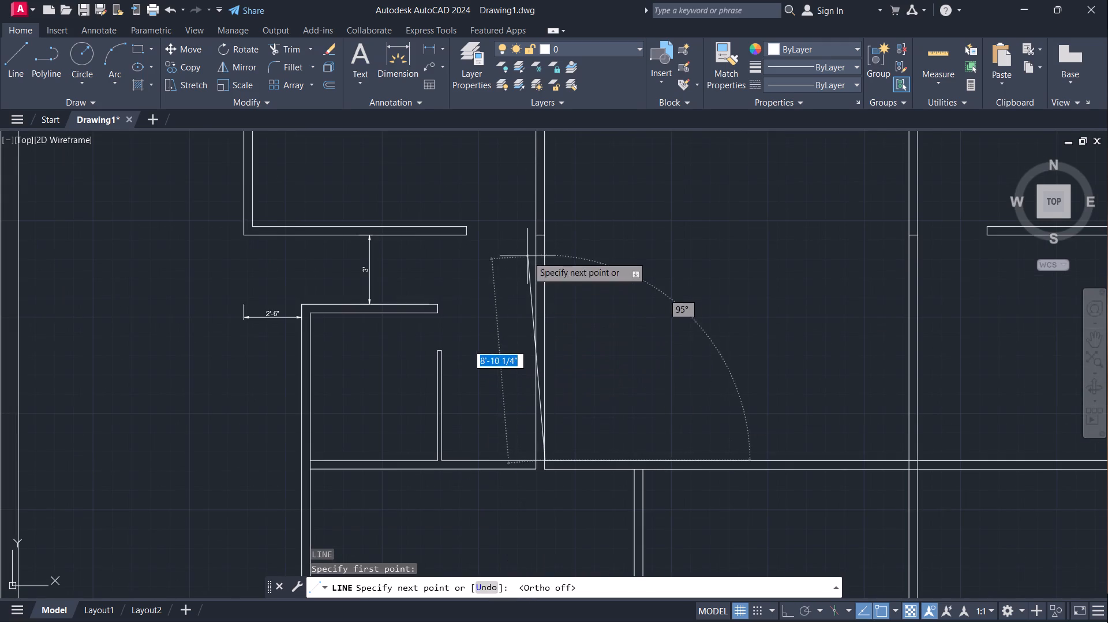
scroll(540, 231, up, 4)
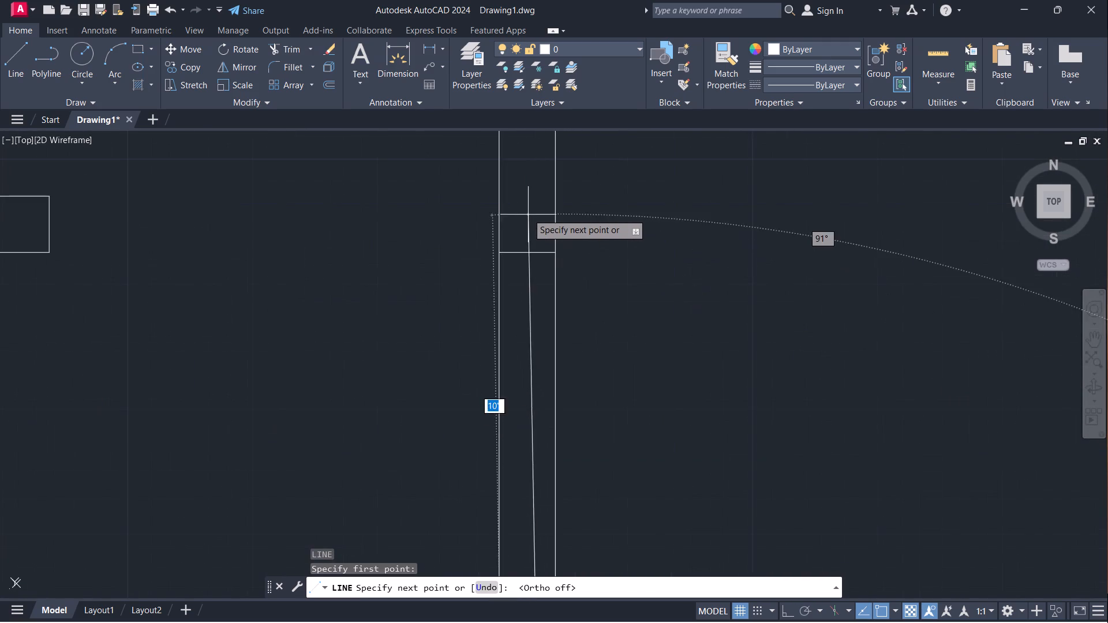
scroll(501, 209, down, 1)
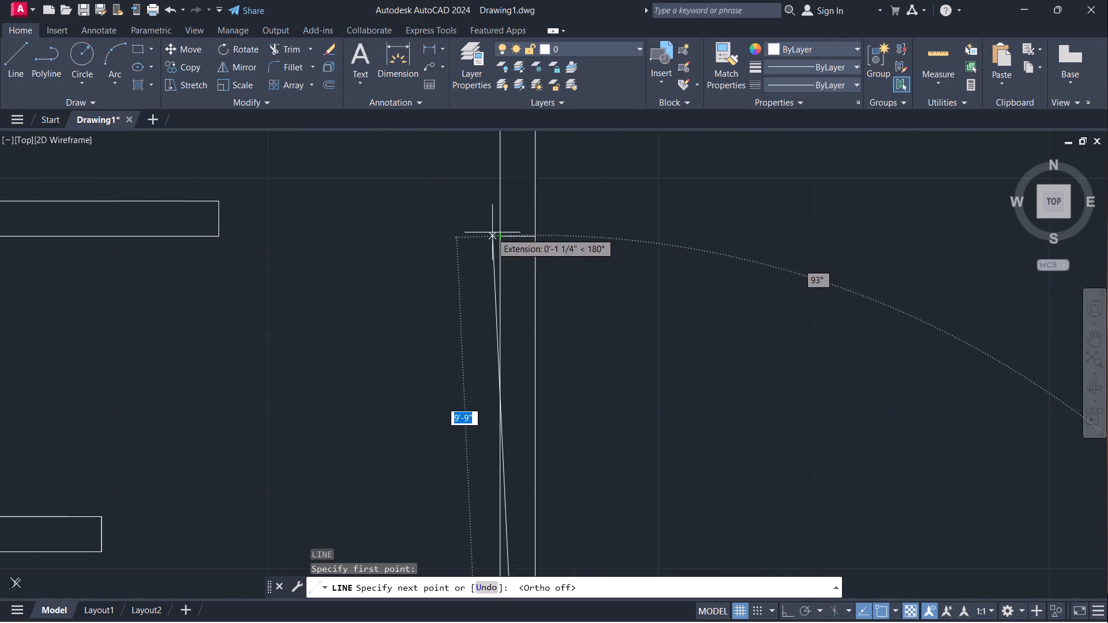
click(504, 235)
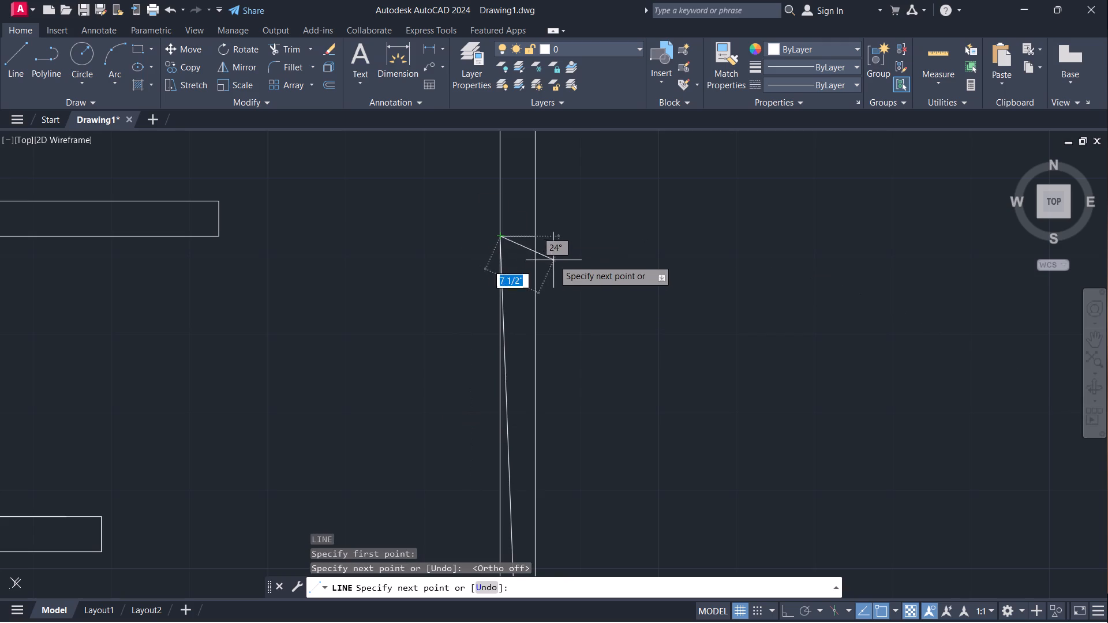
key(space)
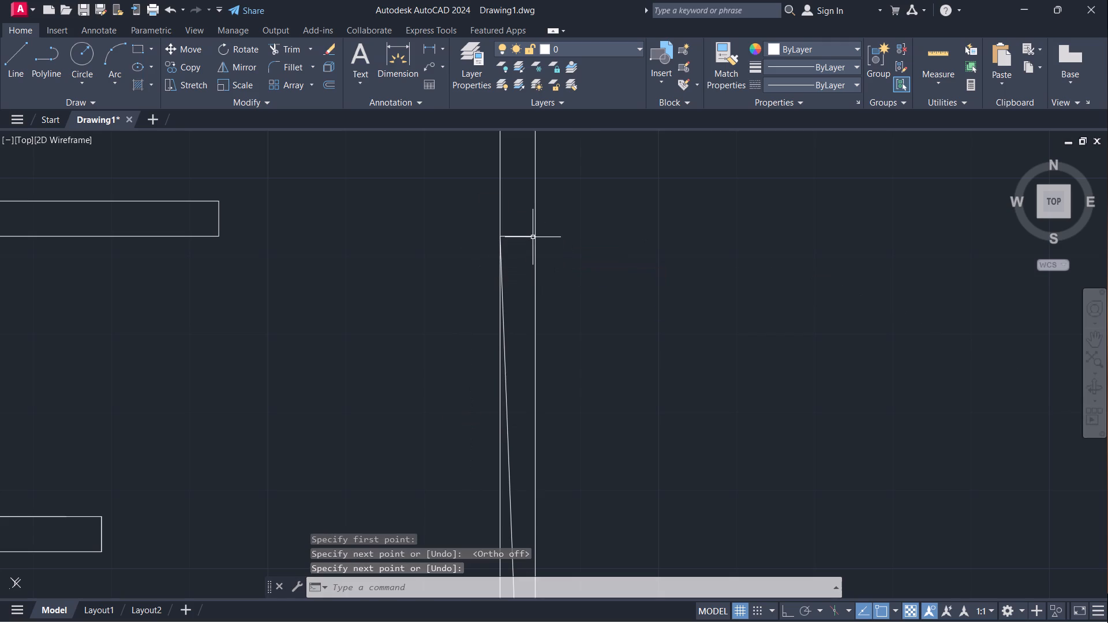
Draw the opposite diagonal from the upper cross line's right end down to the short line's left end.
key(l)
key(Return)
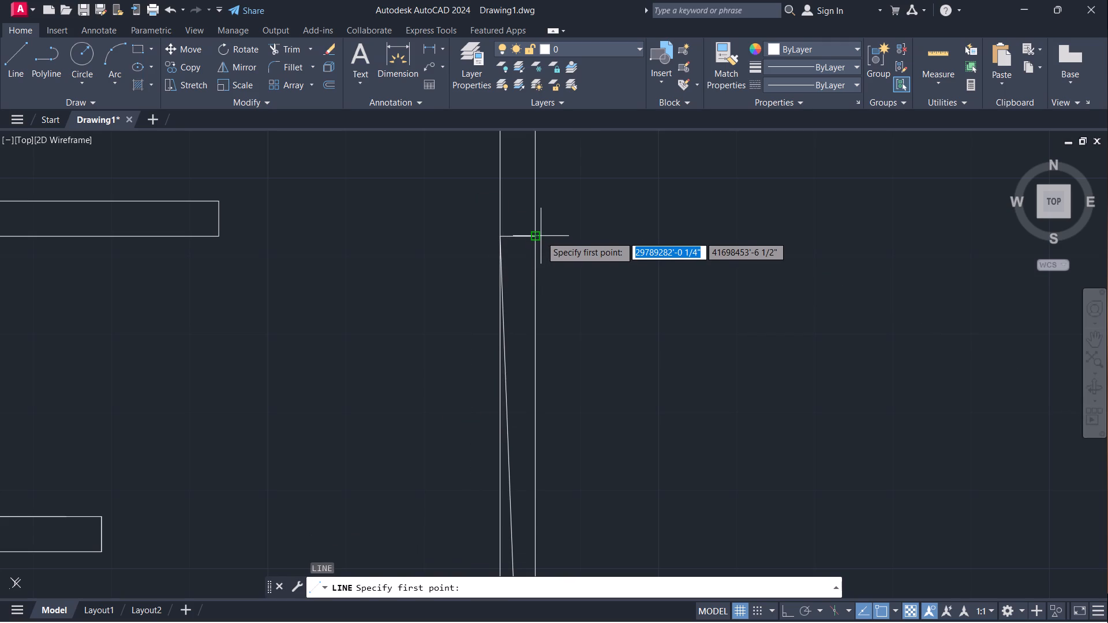
click(538, 234)
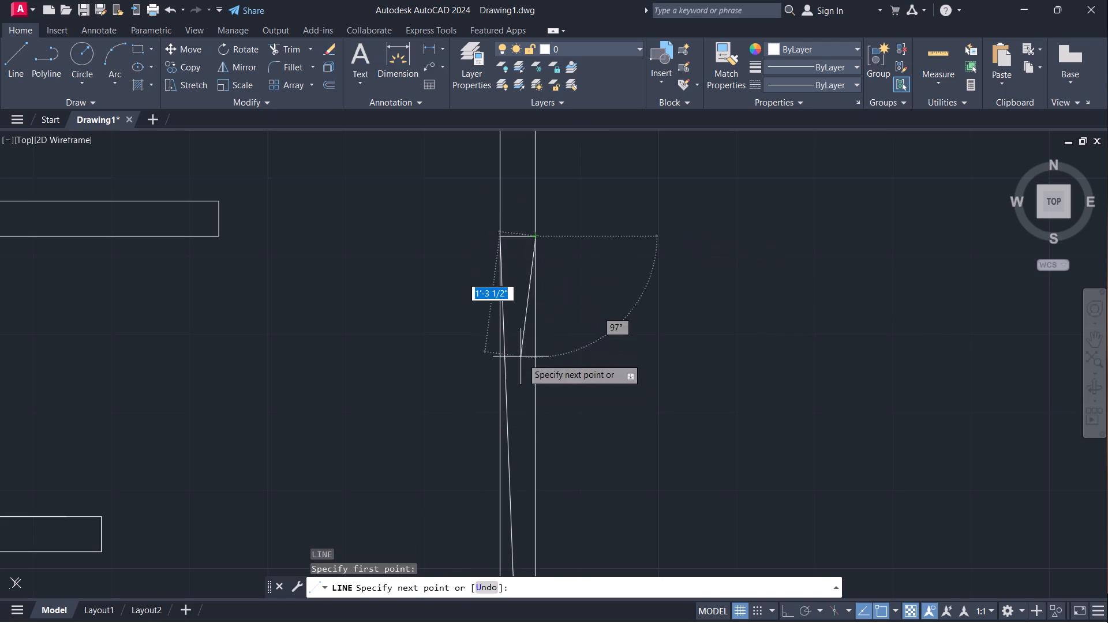
scroll(531, 387, down, 5)
middle_drag(523, 436, 592, 321)
scroll(593, 318, up, 6)
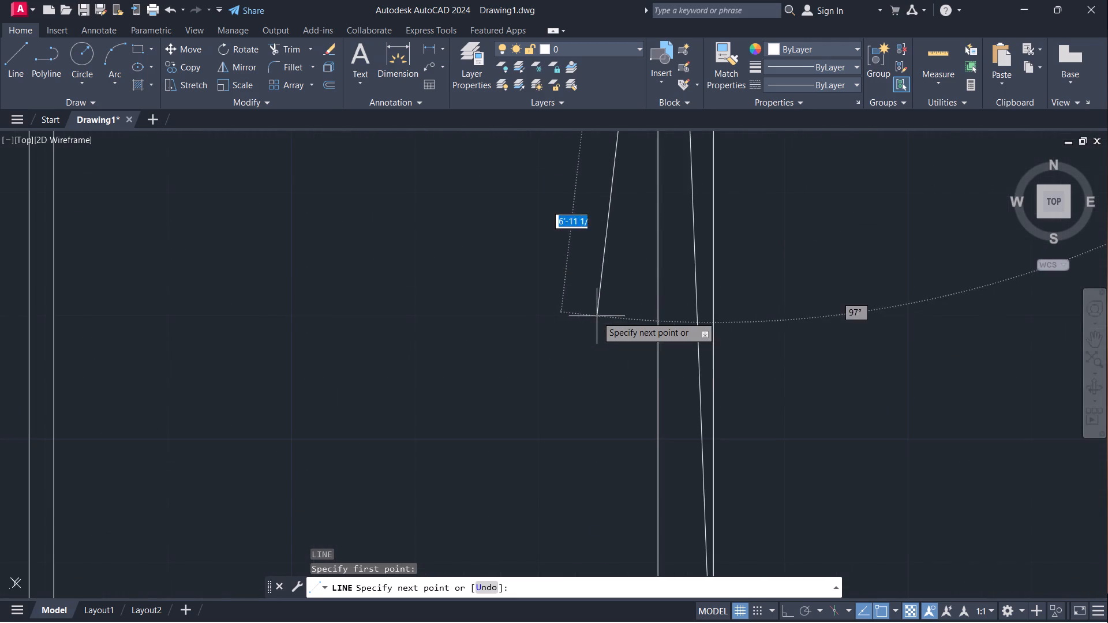
middle_drag(684, 403, 751, 128)
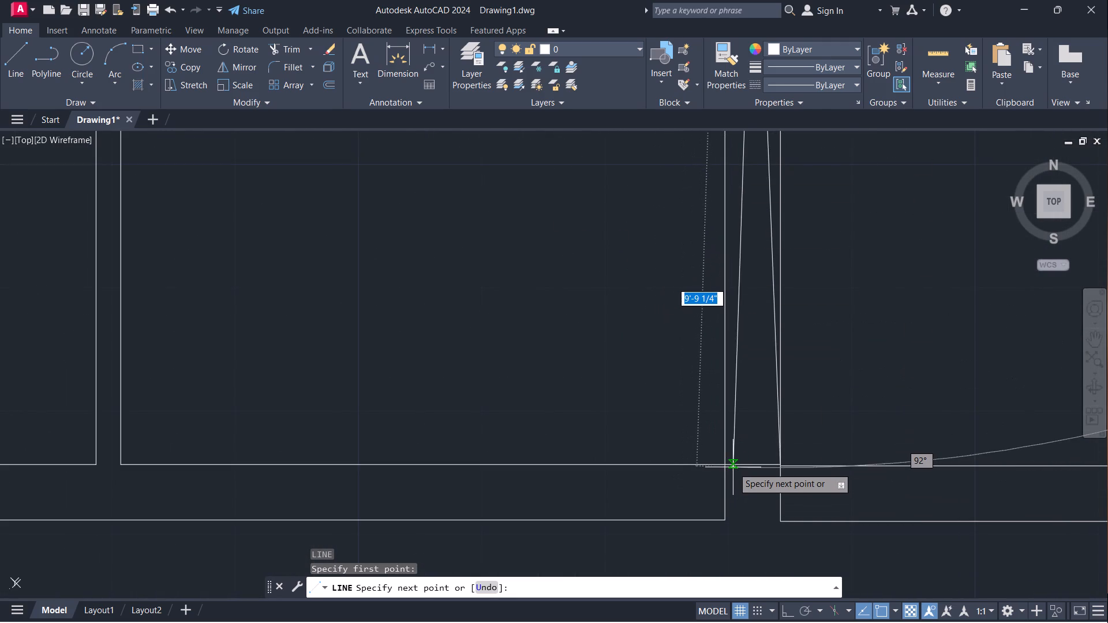
click(727, 466)
scroll(828, 370, down, 3)
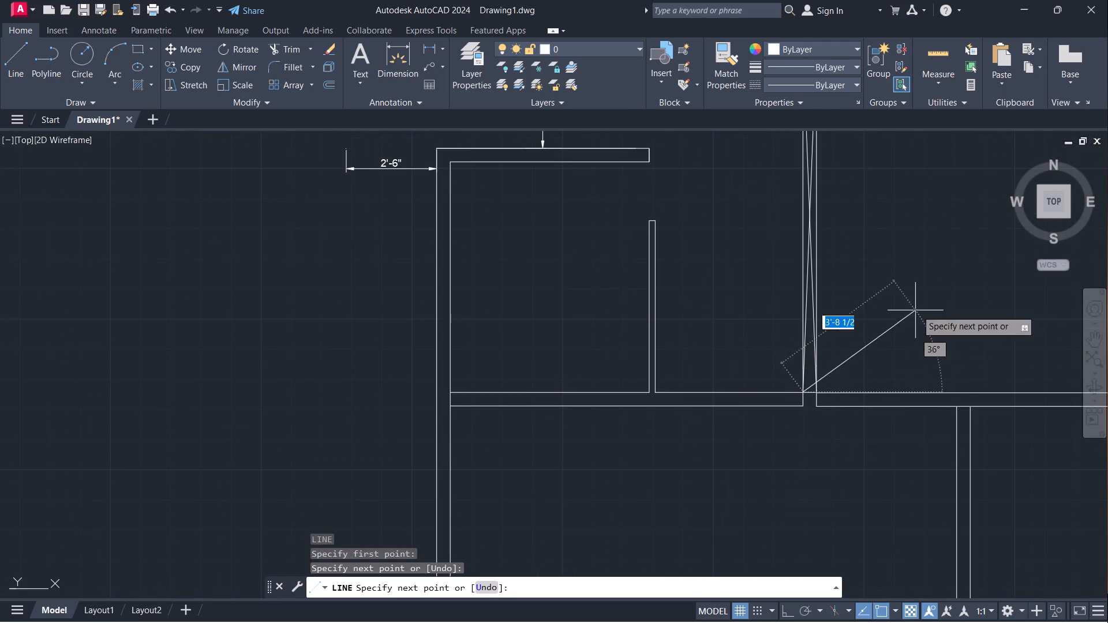
key(space)
Examine the crossed diagonals inside the partition and how they meet the surrounding walls.
scroll(866, 190, down, 1)
middle_drag(877, 202, 686, 395)
scroll(642, 310, up, 4)
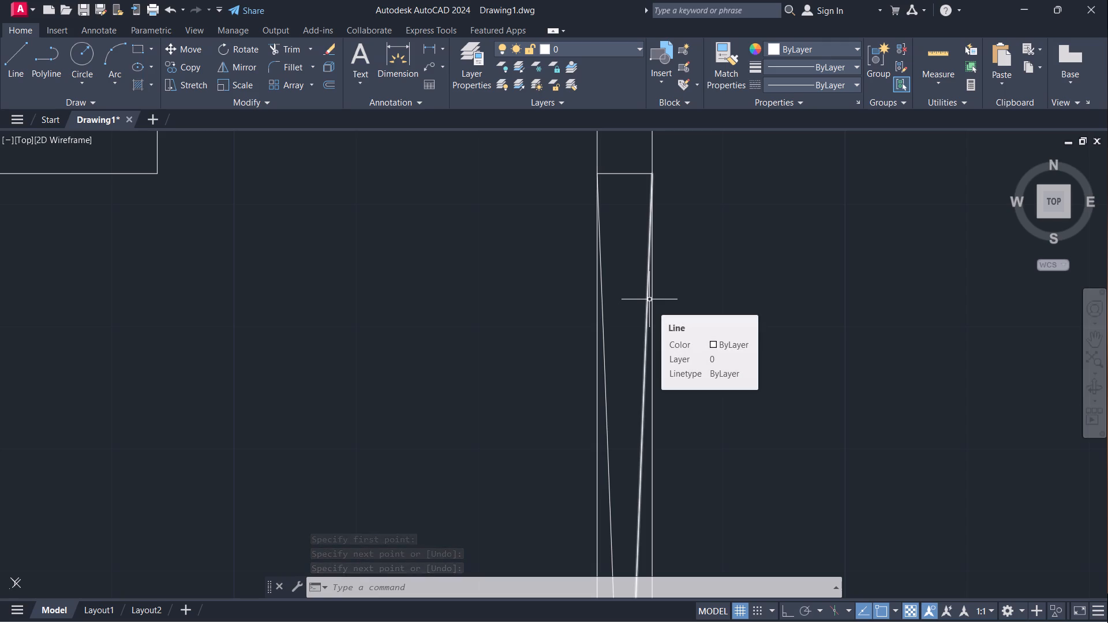
scroll(649, 299, down, 2)
scroll(870, 382, down, 1)
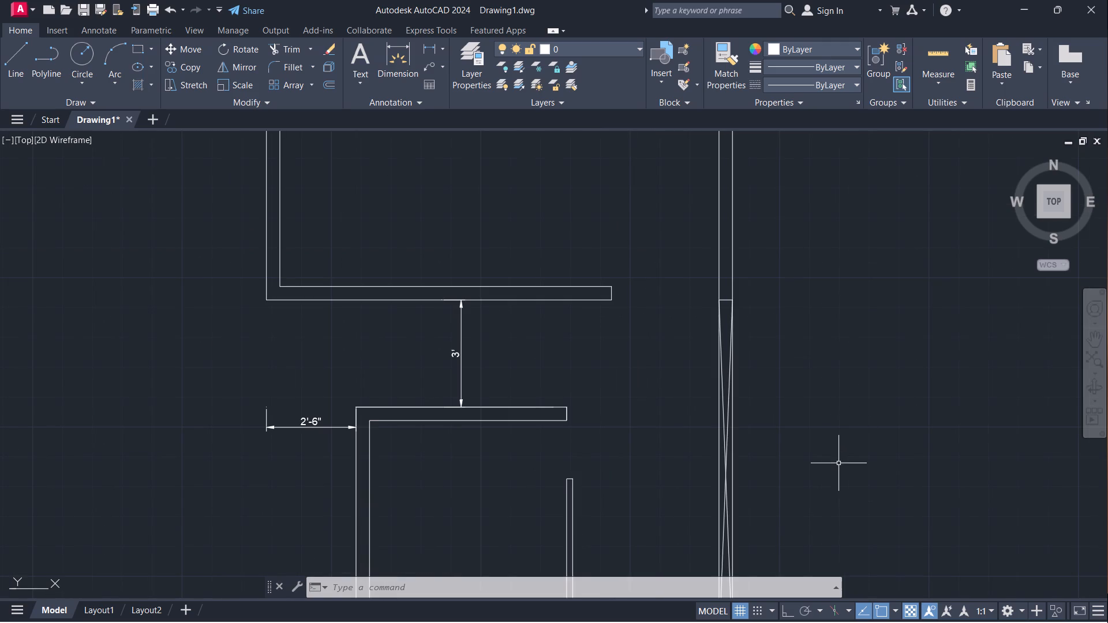
scroll(826, 490, down, 1)
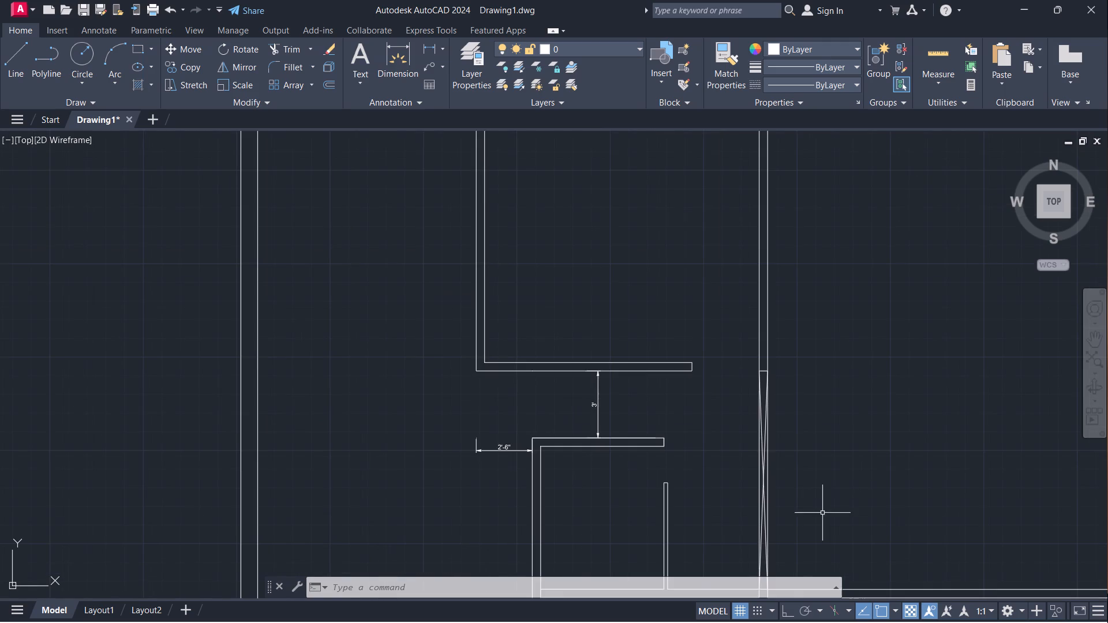
middle_drag(822, 506, 733, 253)
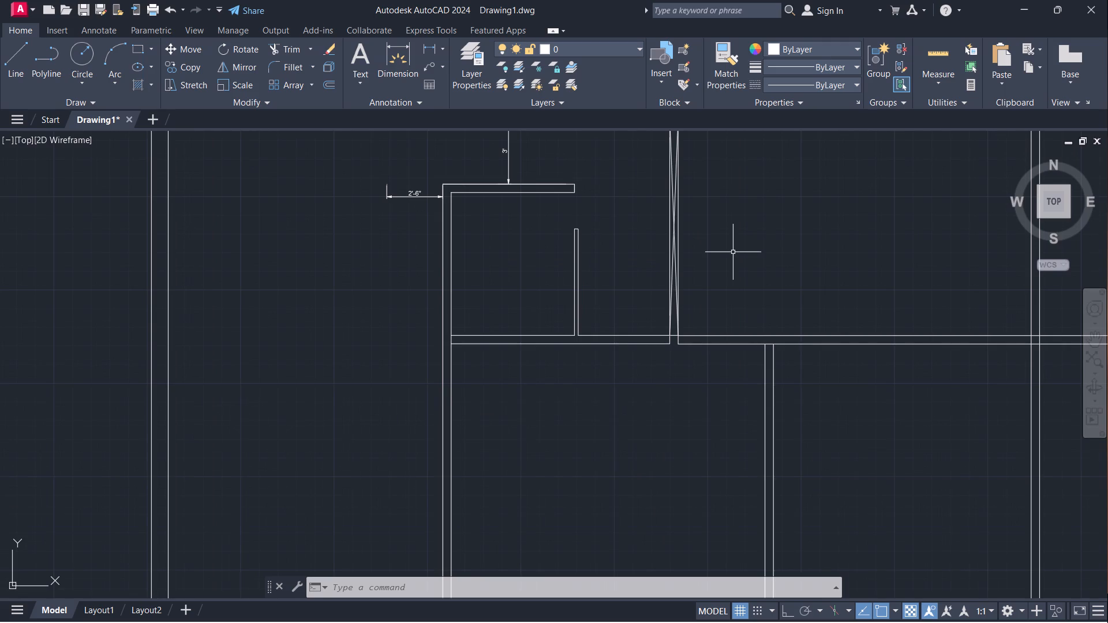
Extend the lower line of the bottom wall on the right across the partition to its left line.
scroll(667, 324, up, 2)
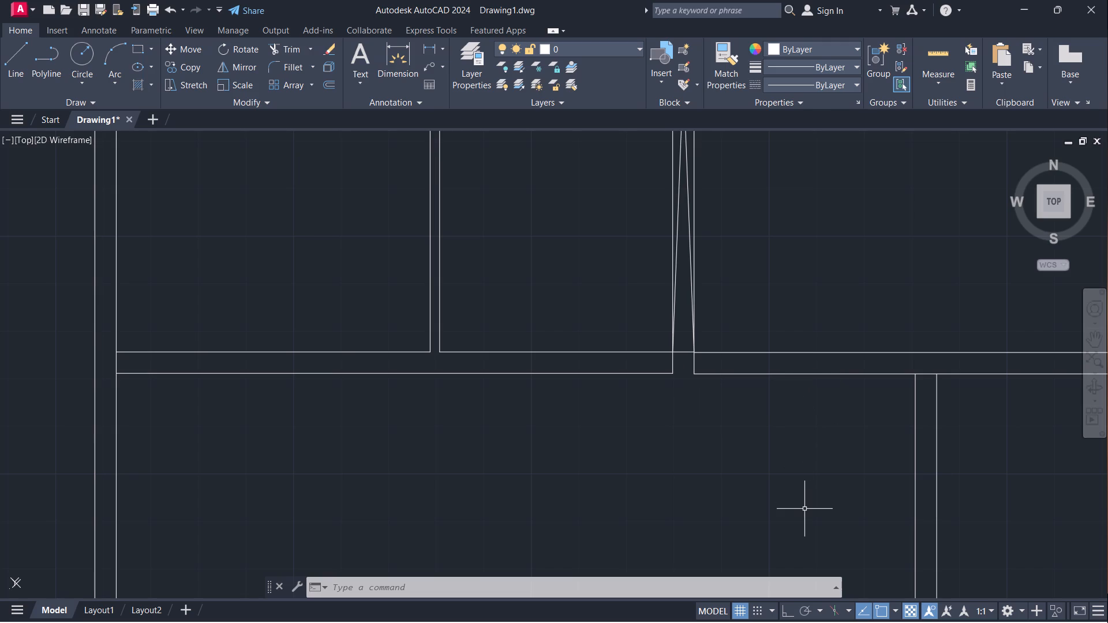
text(EX)
key(Return)
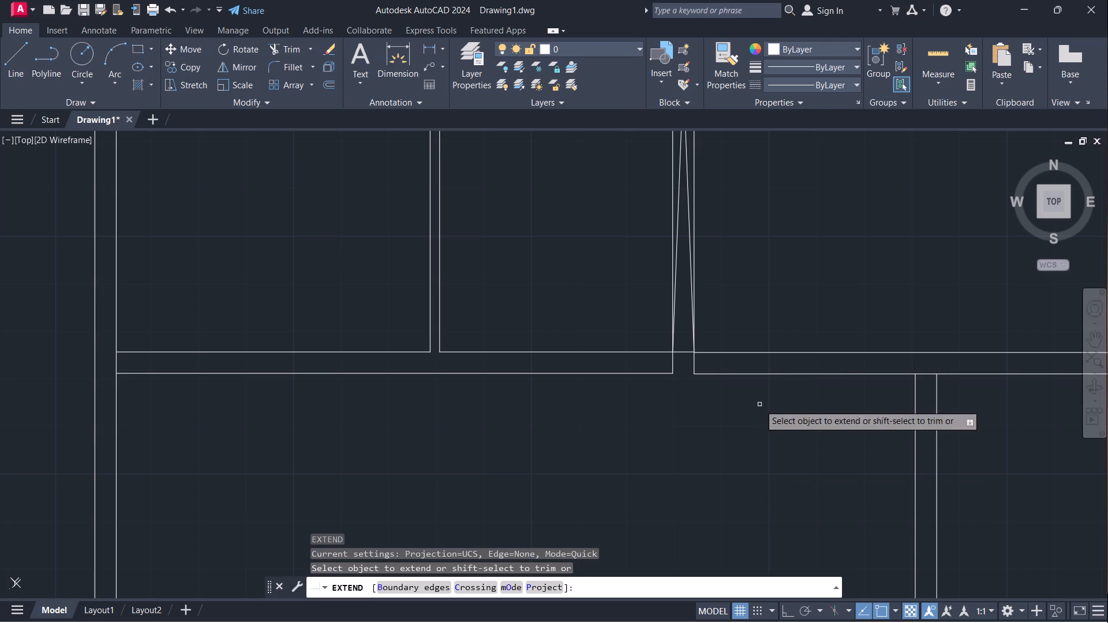
click(707, 374)
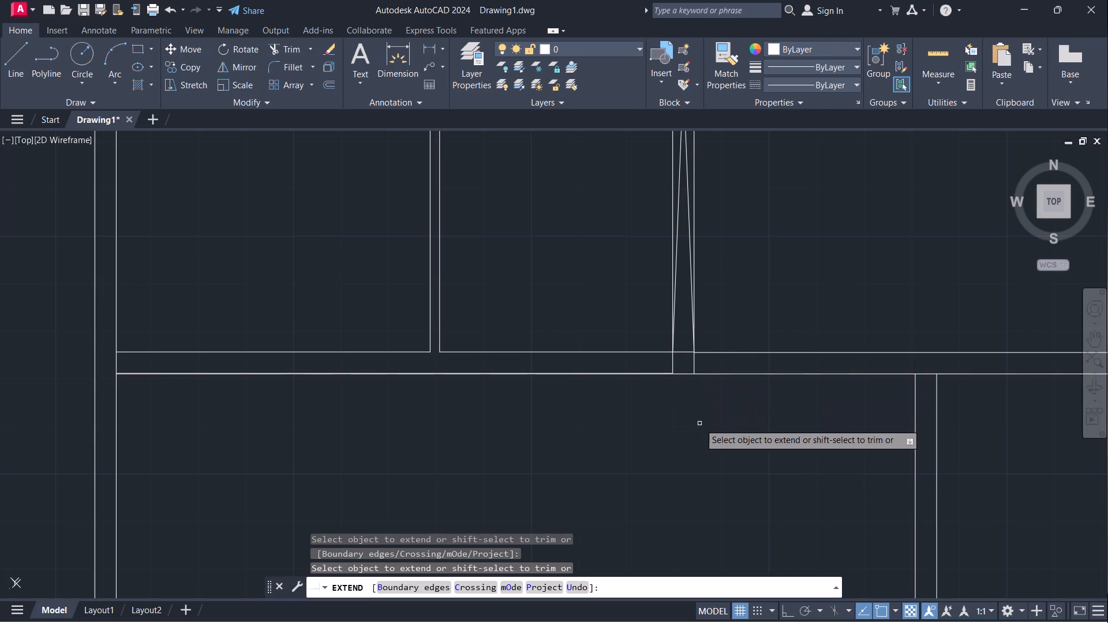
key(space)
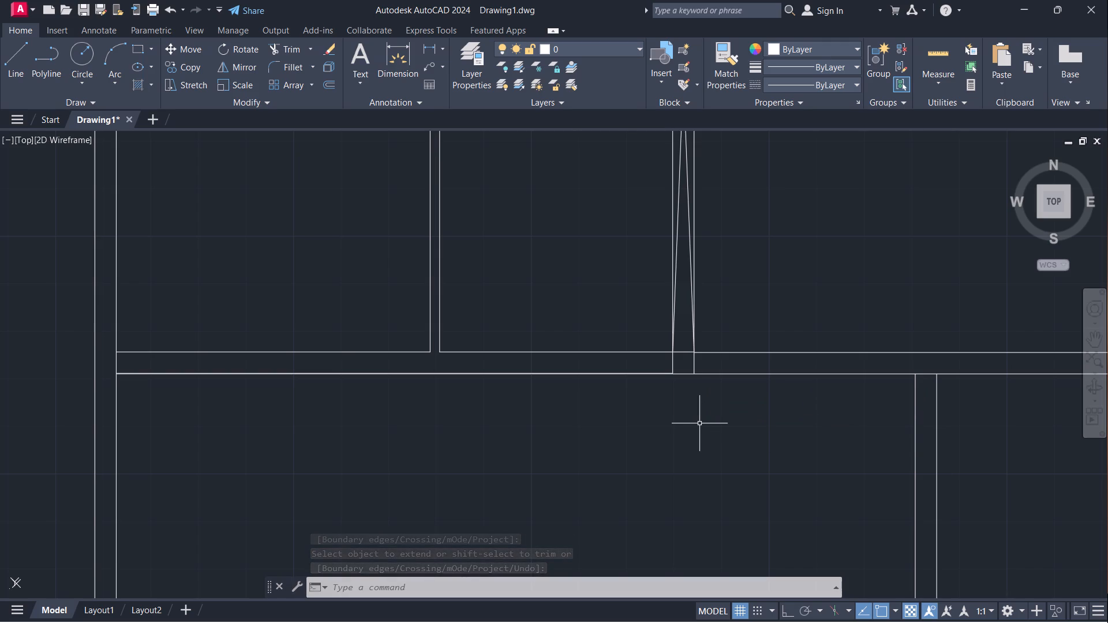
Trim the bottom wall's upper line between the crossed partition's sides, and the partition's left line within the wall thickness.
text(TR)
key(Return)
scroll(702, 403, up, 2)
drag(647, 265, 650, 282)
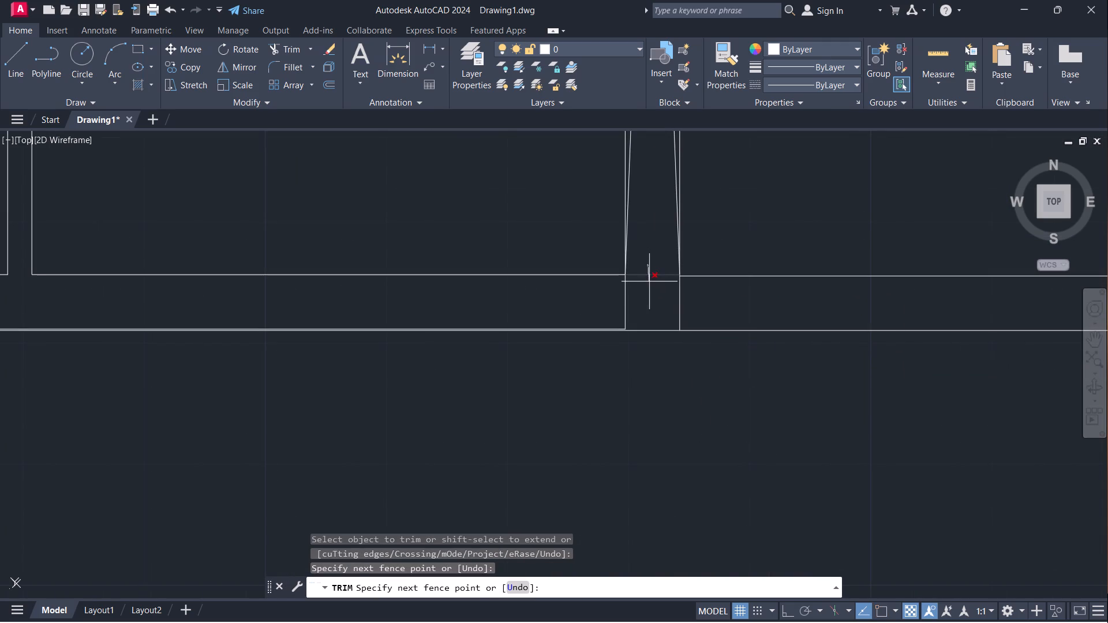
drag(650, 282, 650, 286)
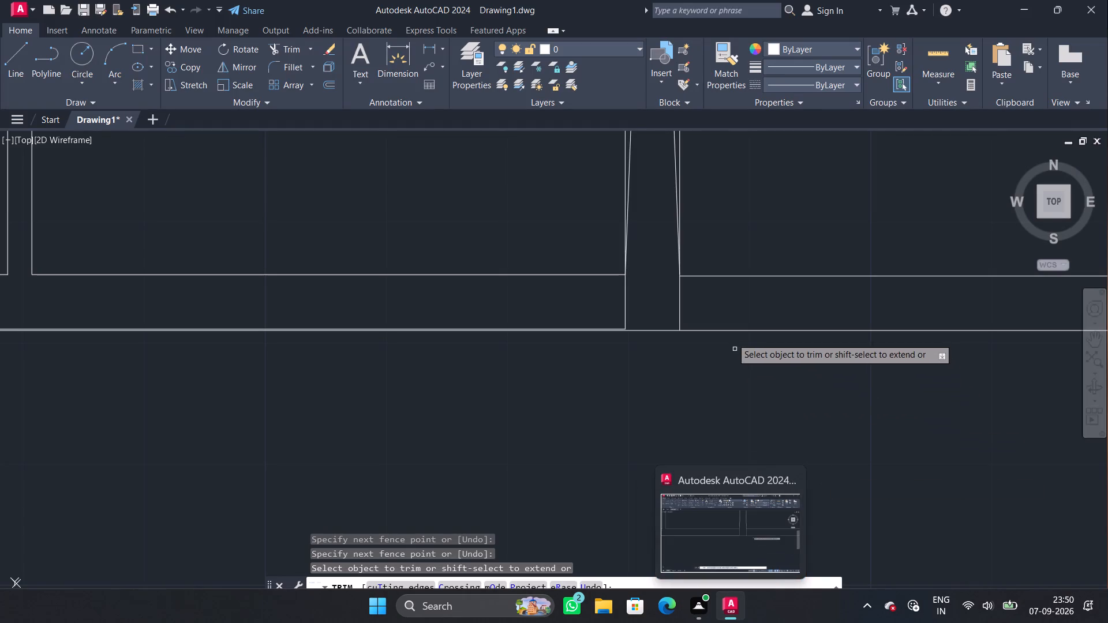
scroll(729, 284, down, 2)
middle_drag(737, 206, 672, 339)
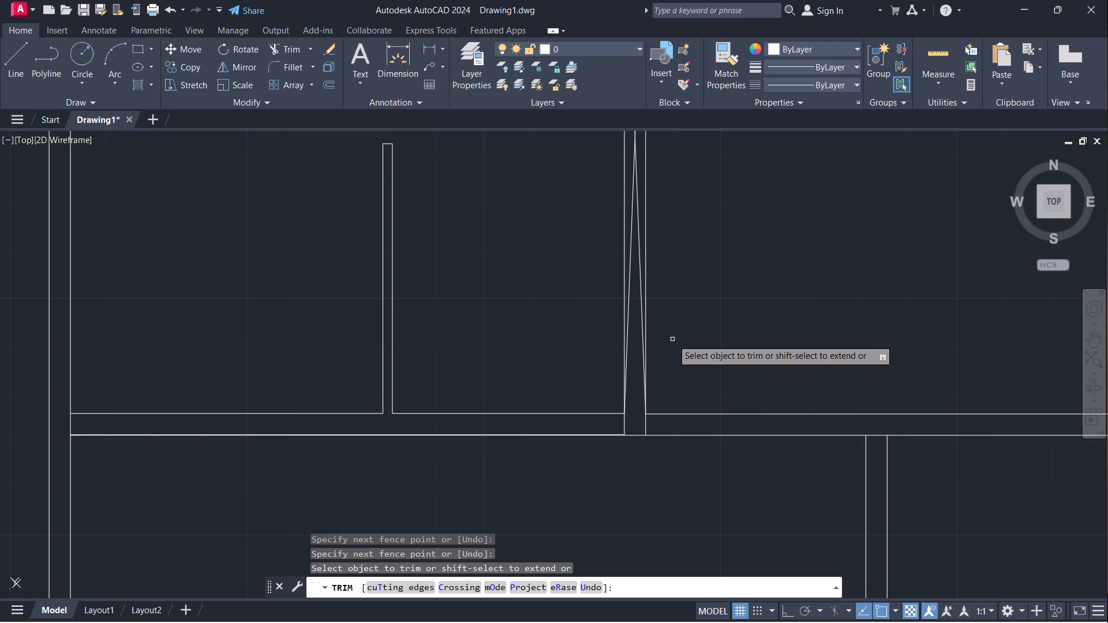
scroll(749, 467, down, 2)
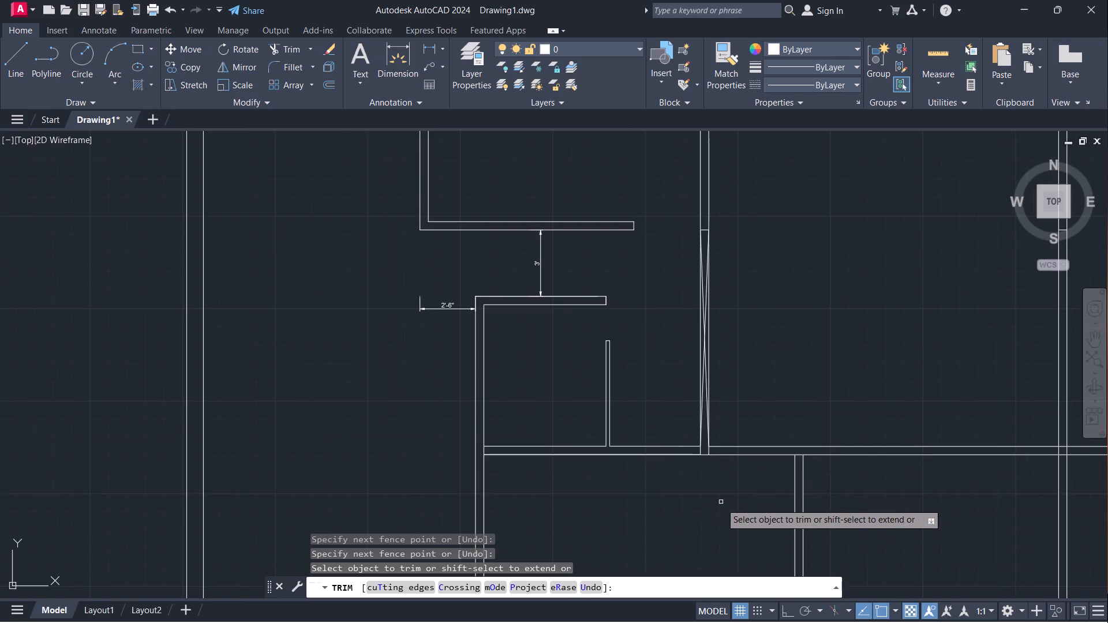
middle_drag(733, 497, 788, 415)
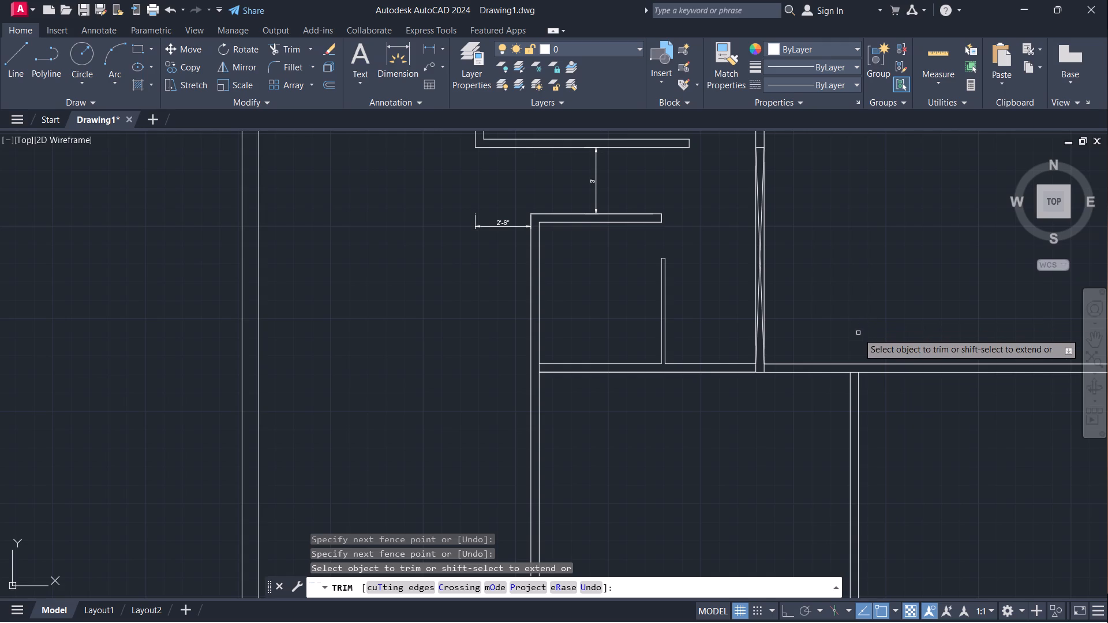
scroll(792, 372, up, 3)
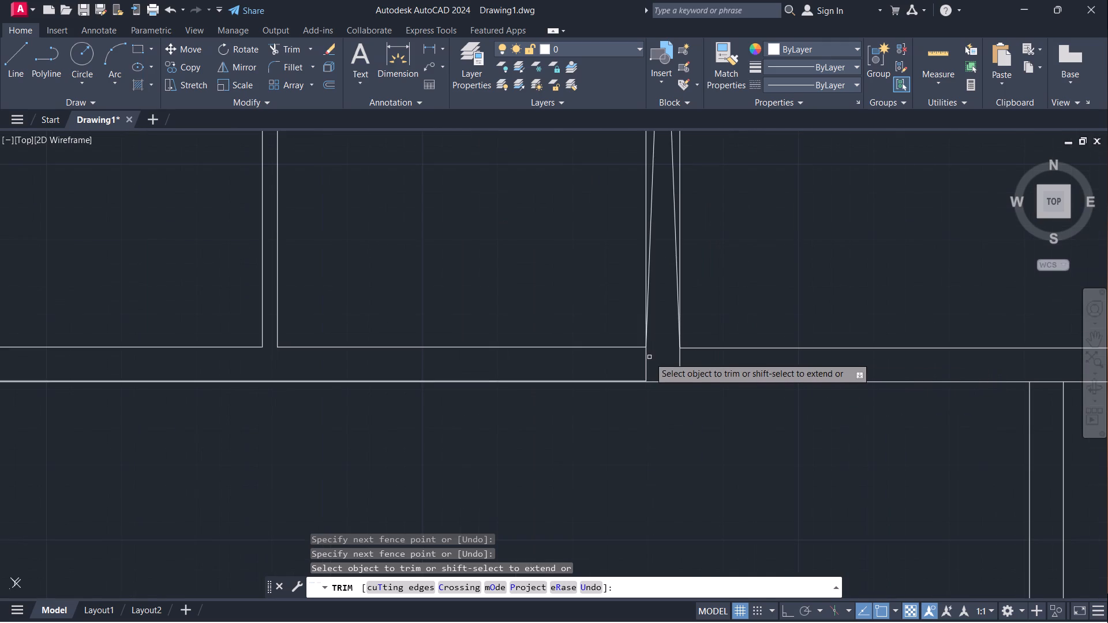
drag(656, 363, 632, 364)
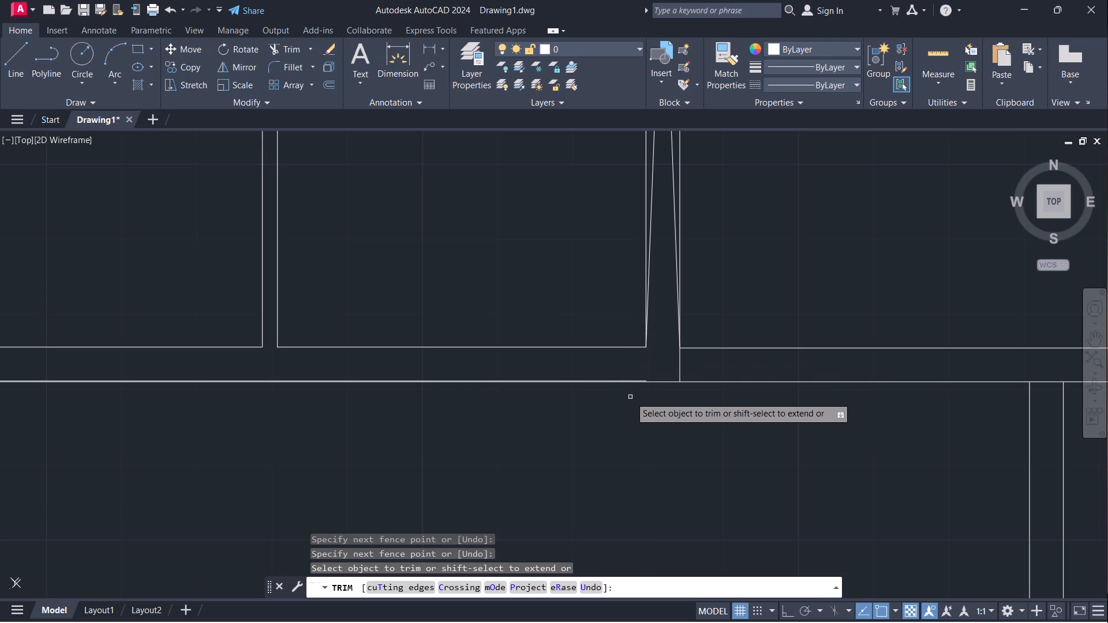
key(Escape)
Extend the bottom wall's upper line across the foot of the crossed partition to its right line.
text(EX)
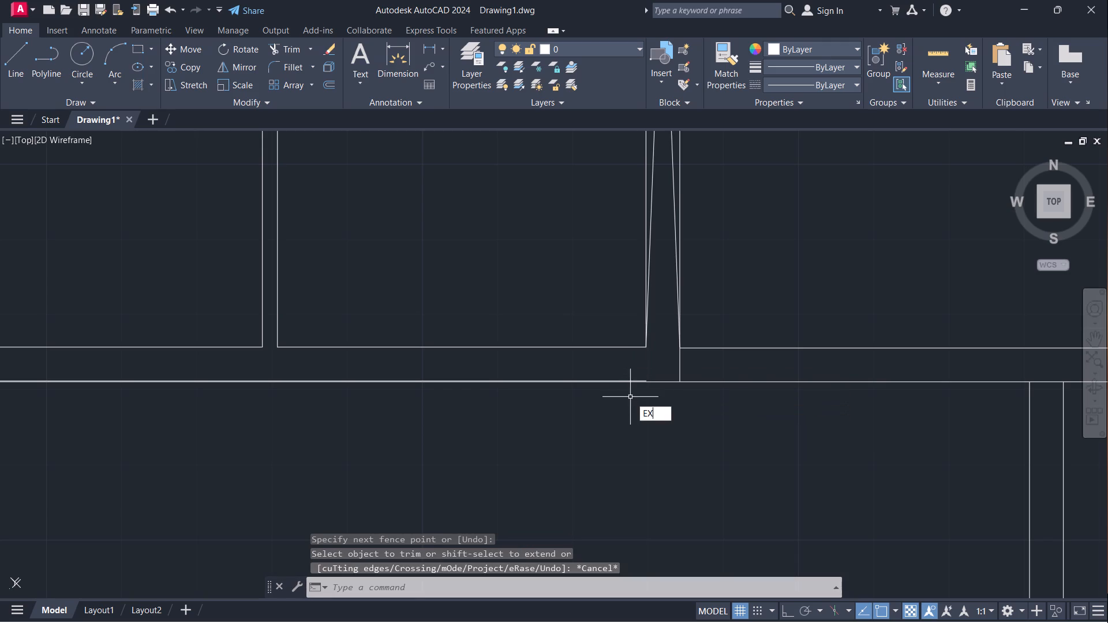
key(Return)
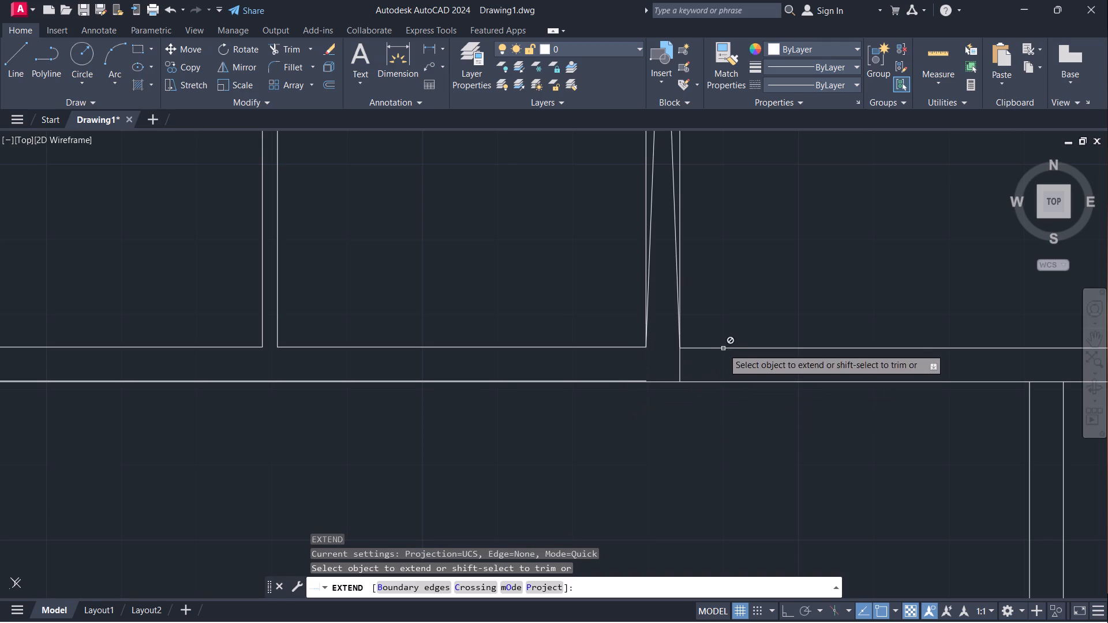
click(634, 348)
scroll(774, 328, down, 2)
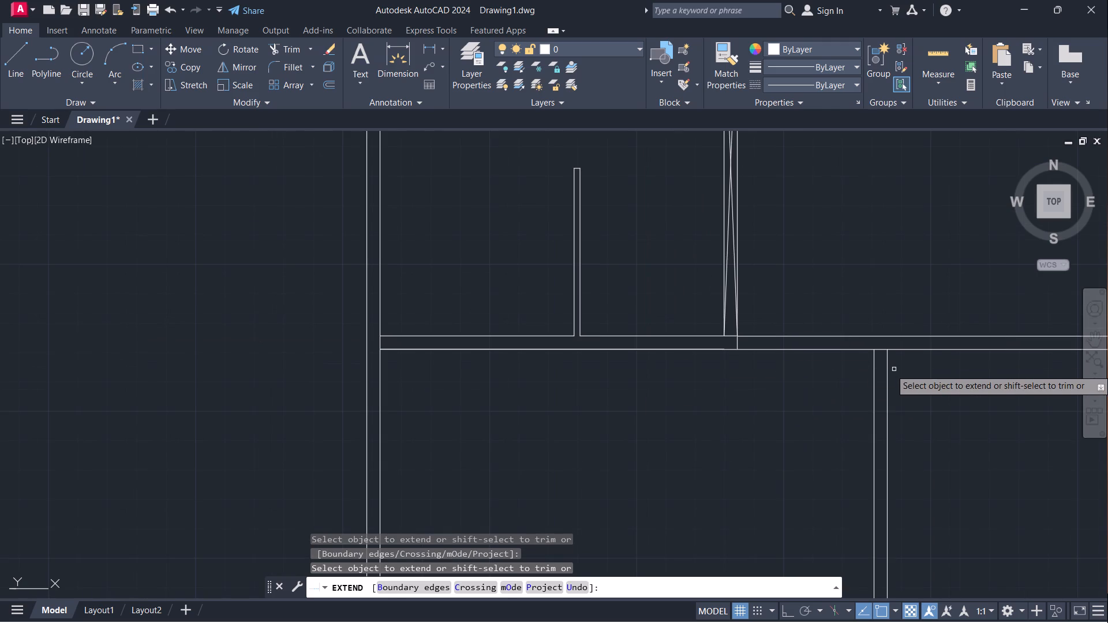
key(space)
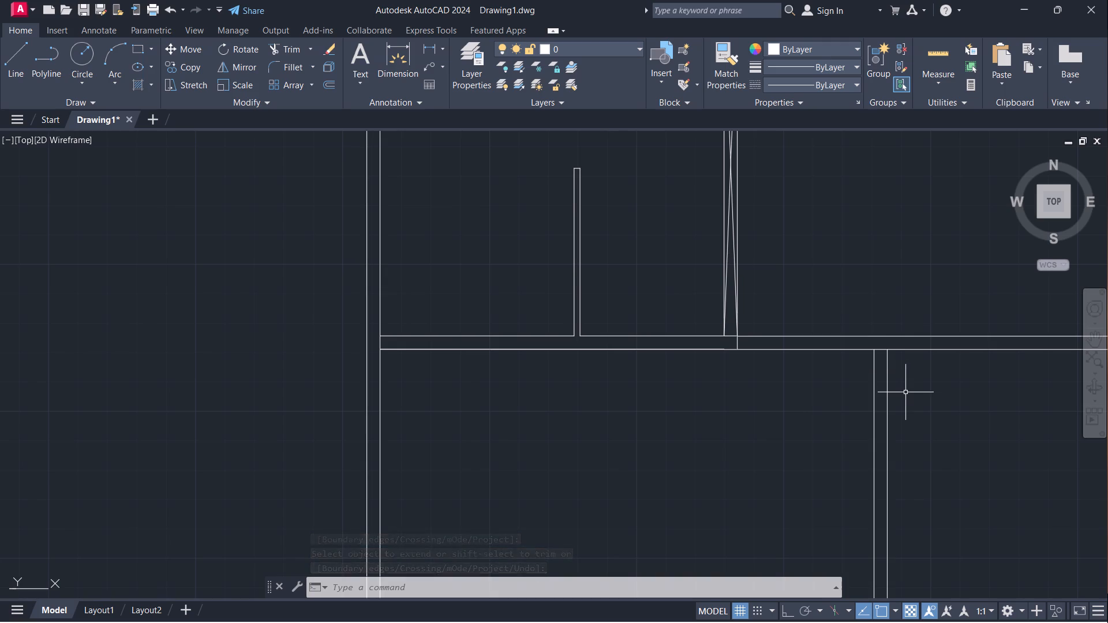
Extend the left line of the partition below the bottom wall up to the wall's upper line.
key(e)
key(x)
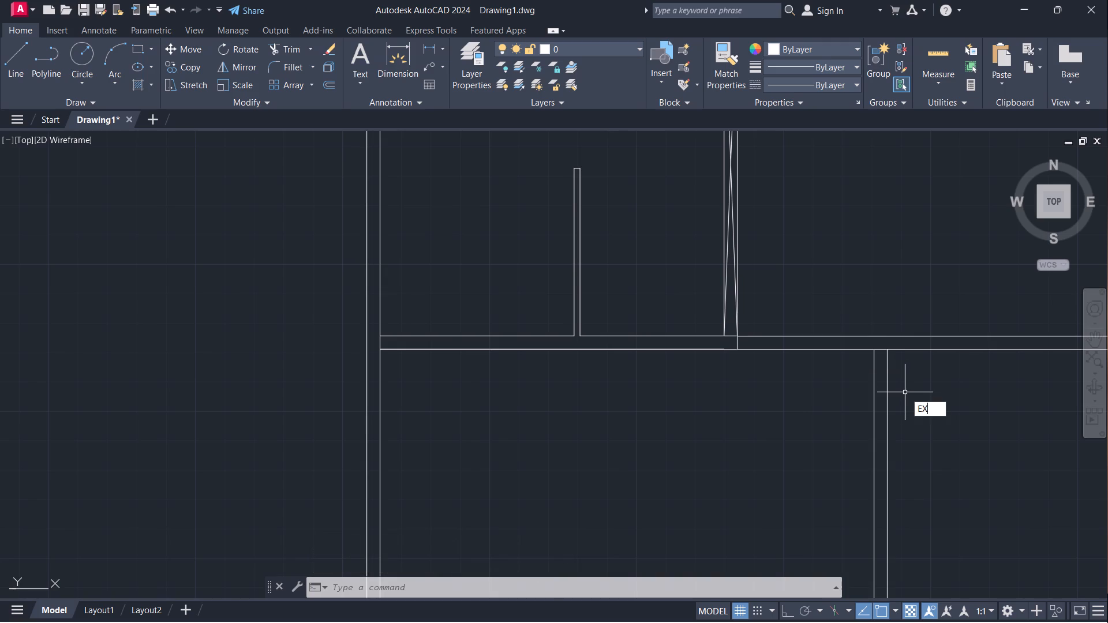
key(Return)
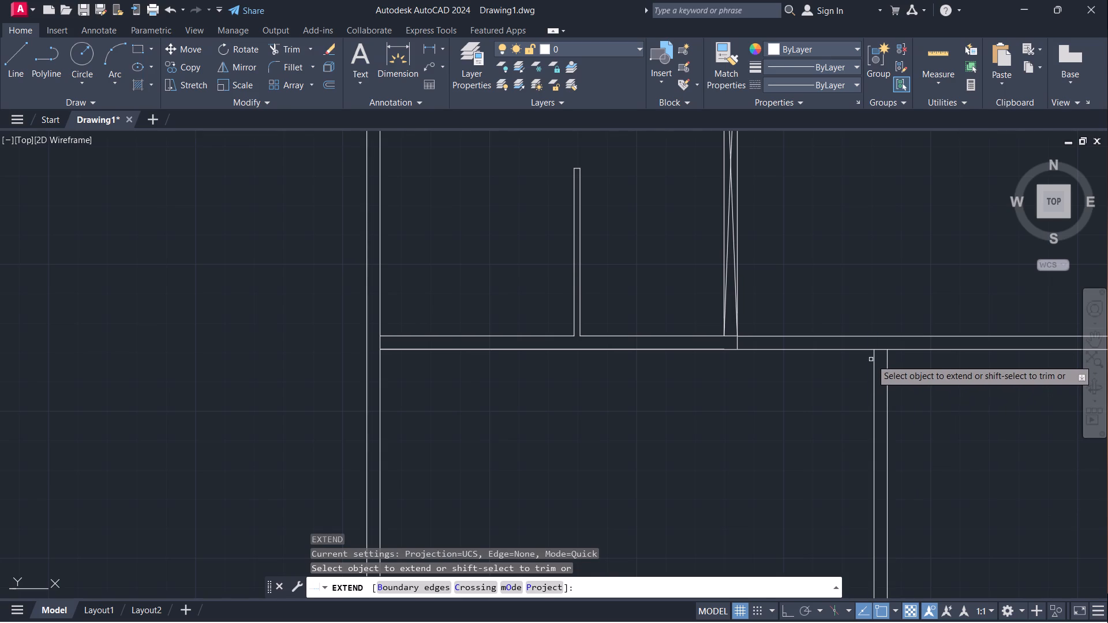
click(874, 356)
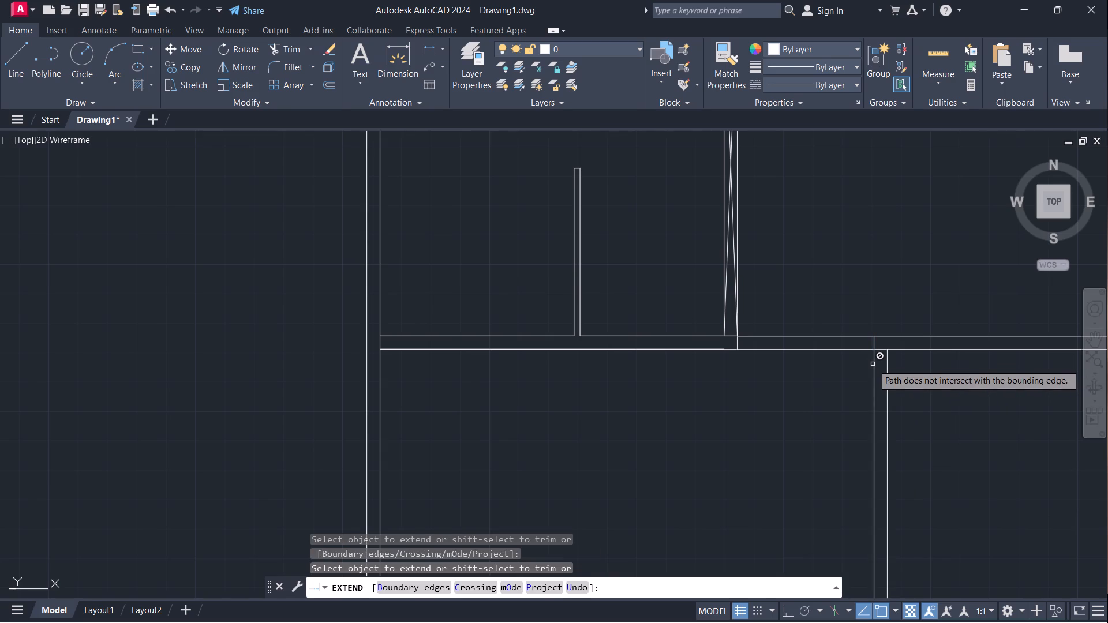
key(space)
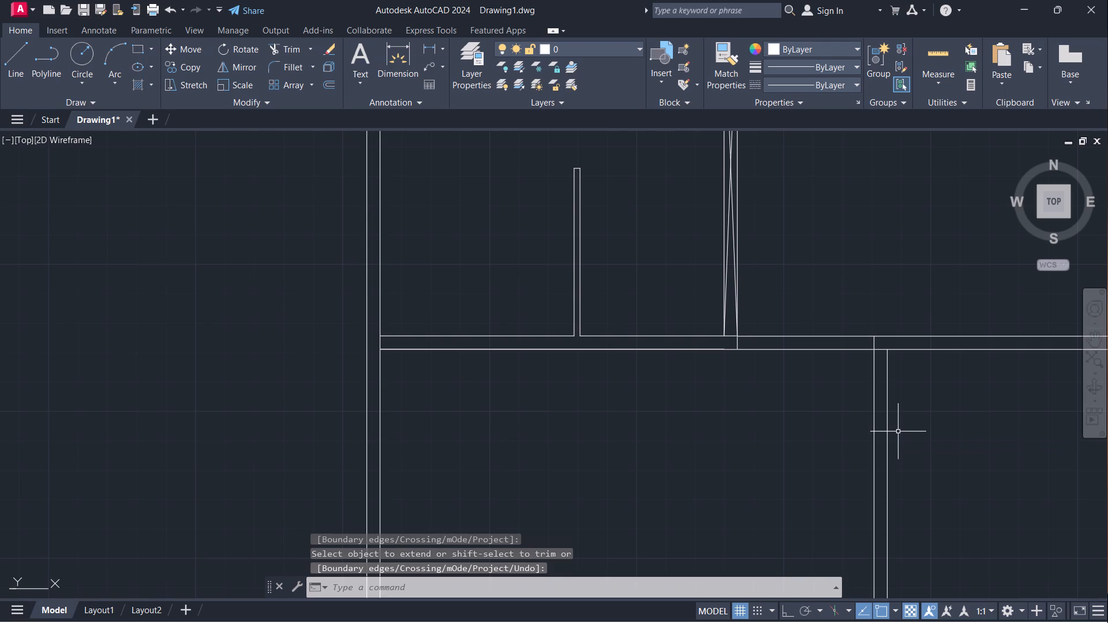
Draw a diagonal about 3'-10 3/4" long in the bottom wall, from the extended line's top to the lower end of the crossed partition's right line.
scroll(899, 431, down, 1)
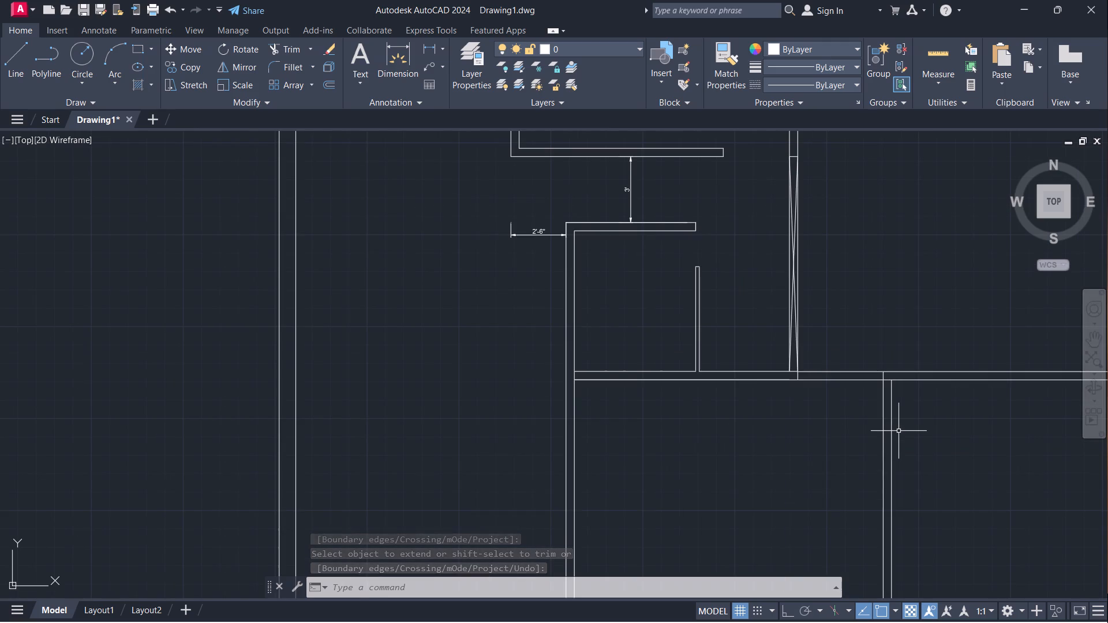
middle_drag(927, 470, 926, 469)
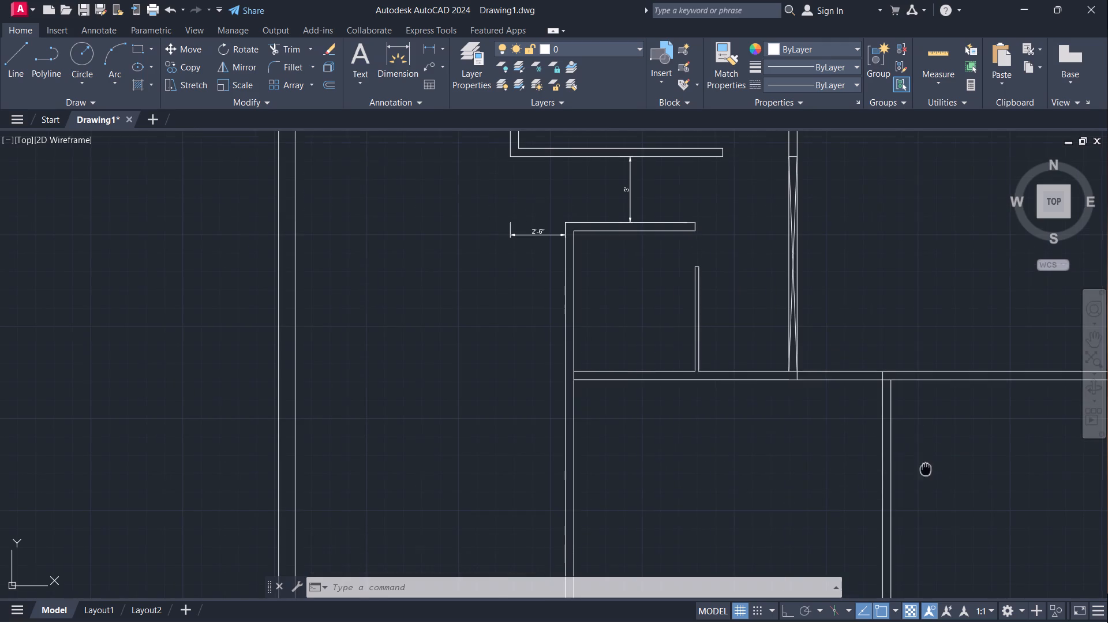
middle_drag(926, 469, 725, 434)
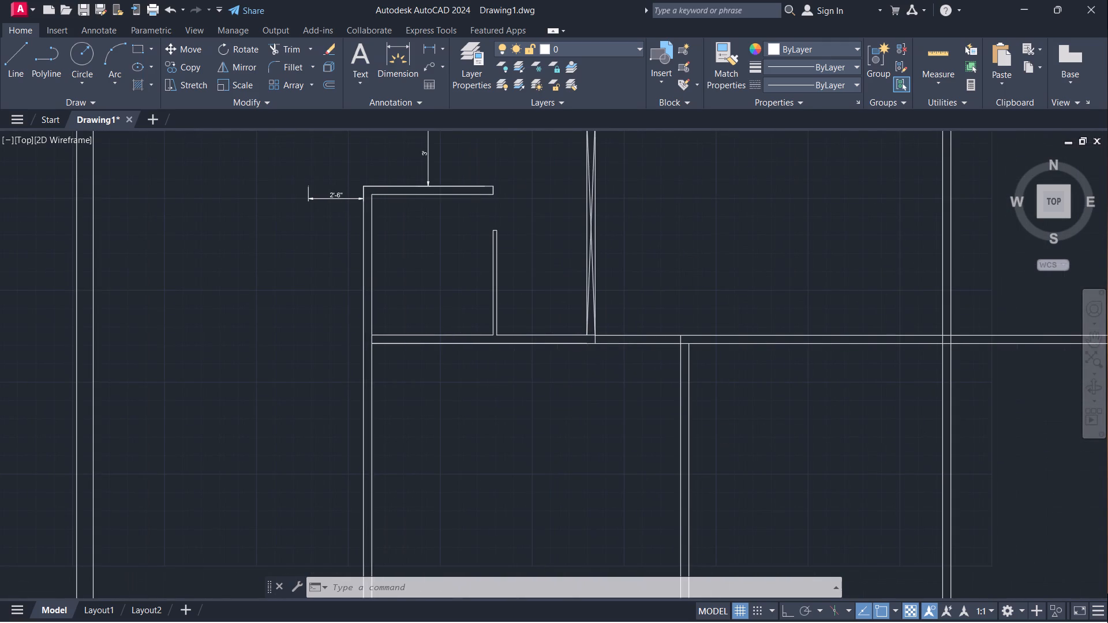
key(l)
key(Return)
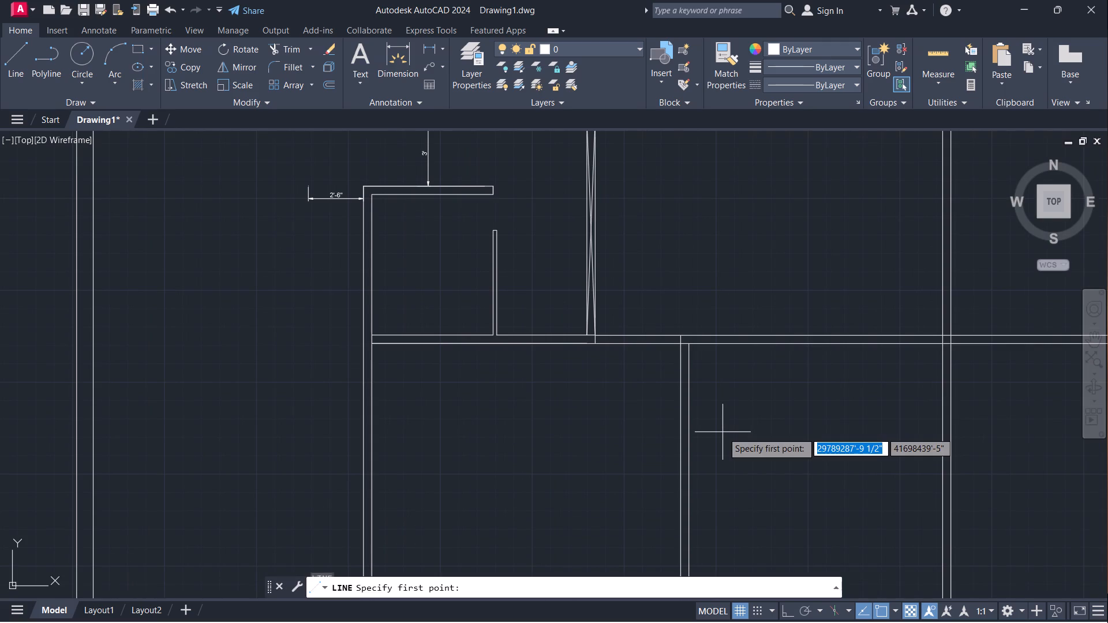
scroll(675, 306, up, 2)
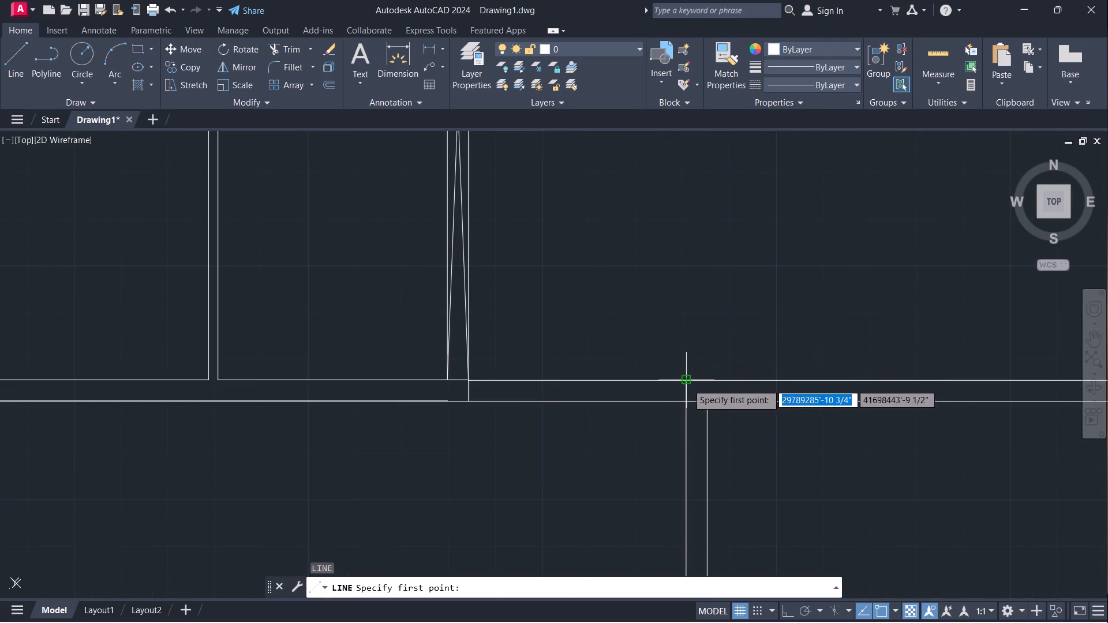
click(687, 384)
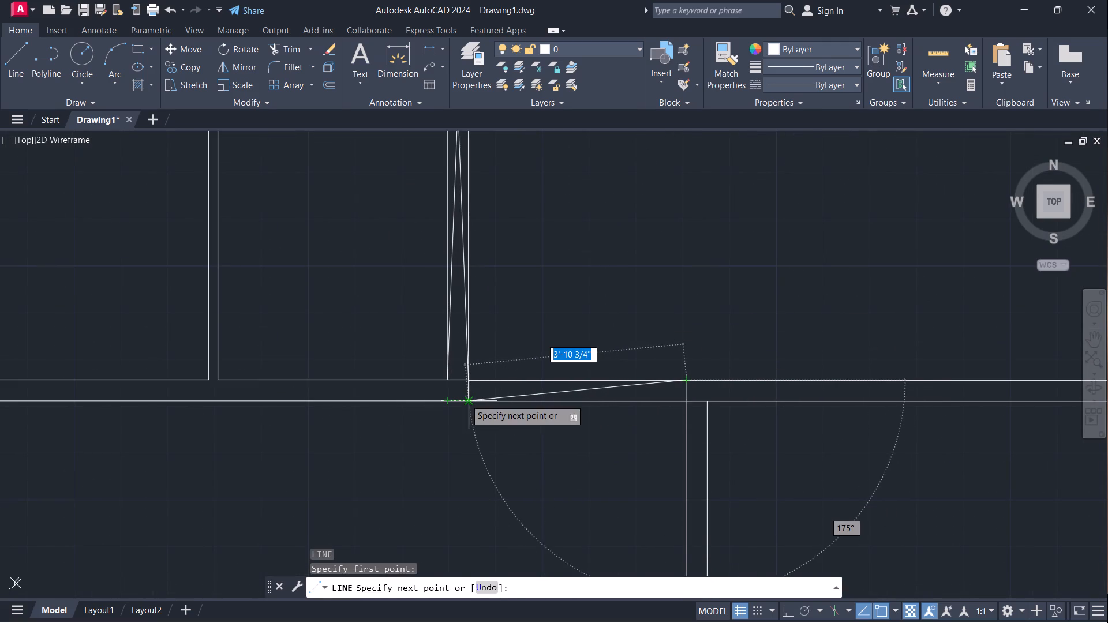
click(465, 399)
key(space)
Draw the opposite diagonal about 3'-10 3/4" long from the wall section's upper left corner to its lower right corner.
key(space)
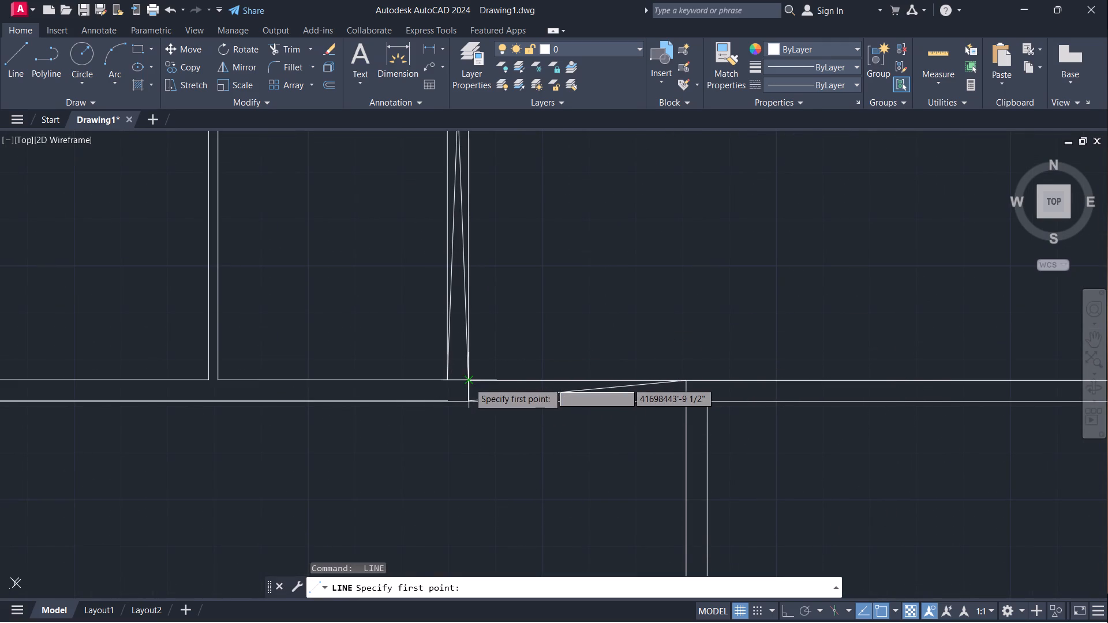
click(467, 382)
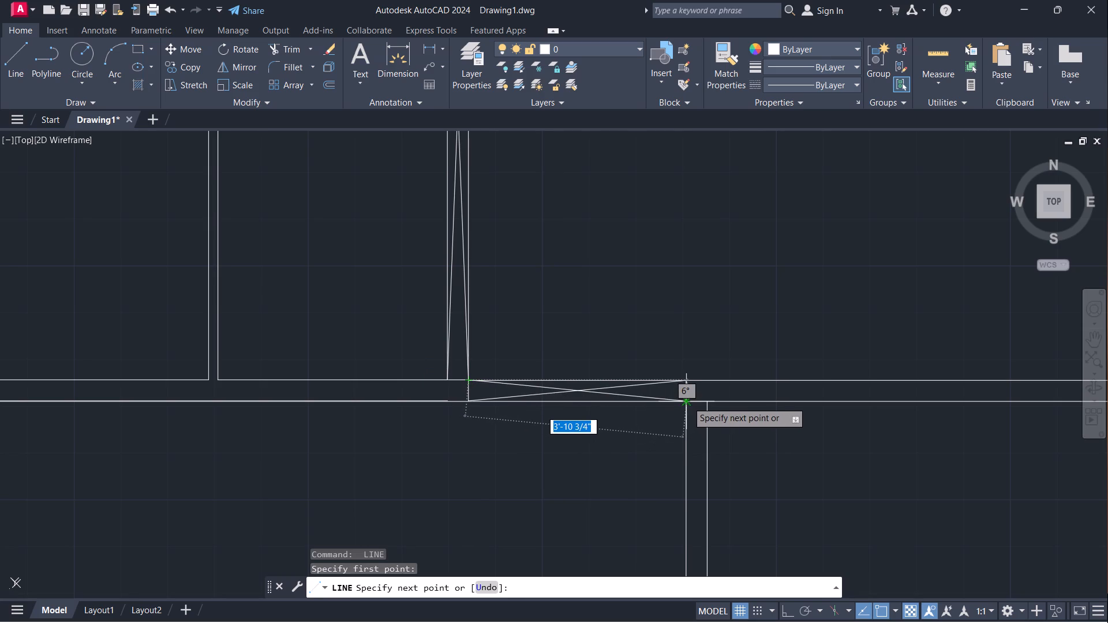
scroll(687, 401, up, 3)
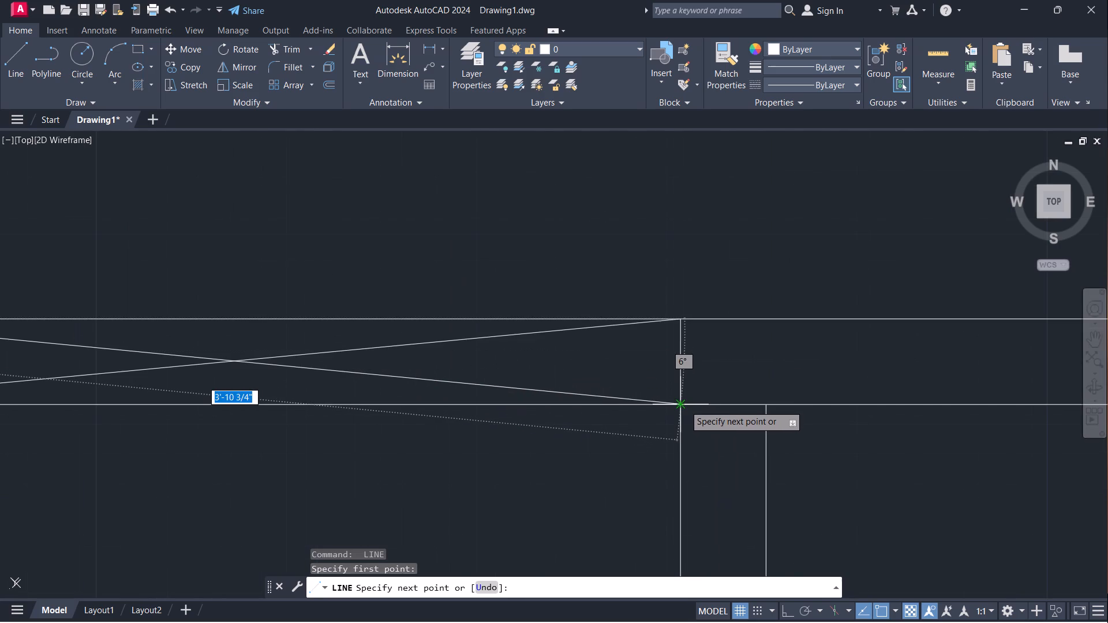
click(684, 405)
scroll(688, 395, down, 3)
key(space)
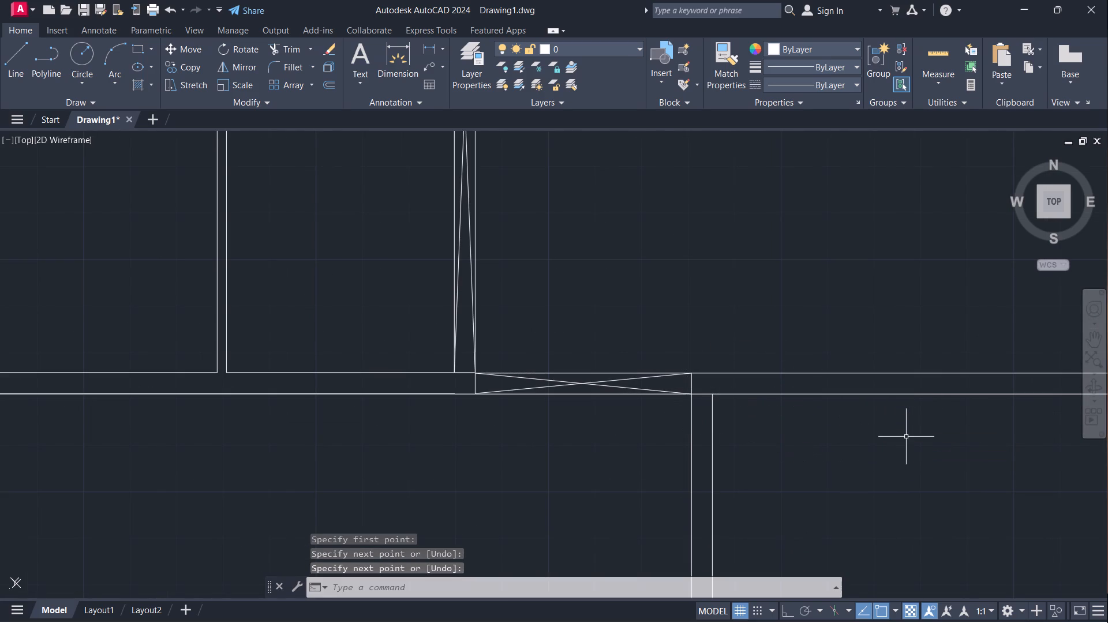
Trim the right-hand partition's left line and the bottom wall's lower line inside their junction.
scroll(920, 449, down, 1)
middle_drag(968, 461, 688, 377)
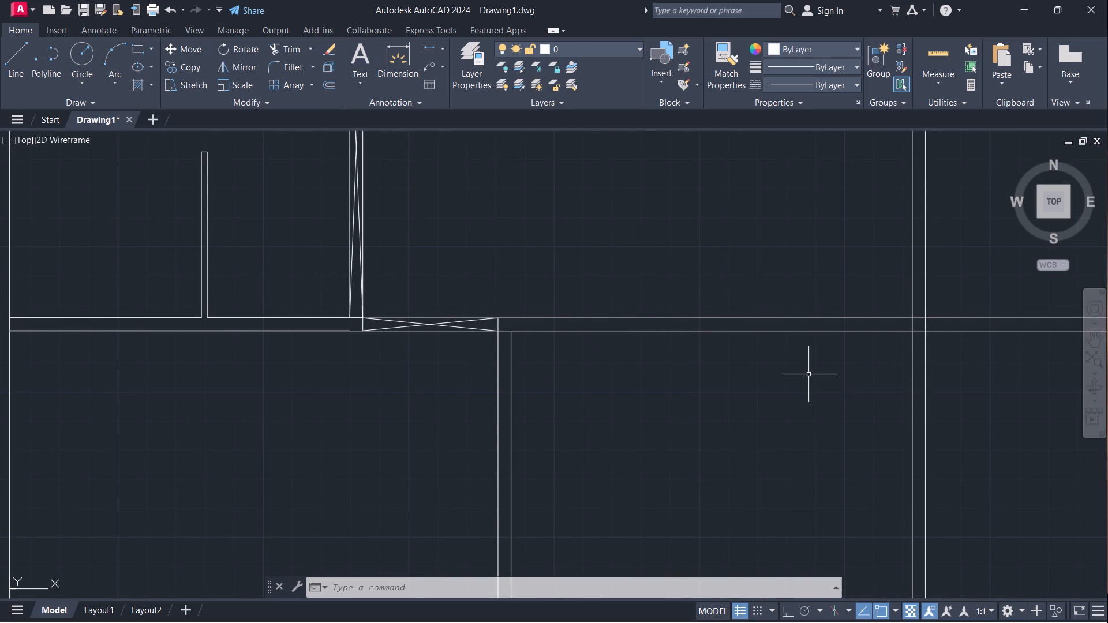
scroll(888, 306, up, 2)
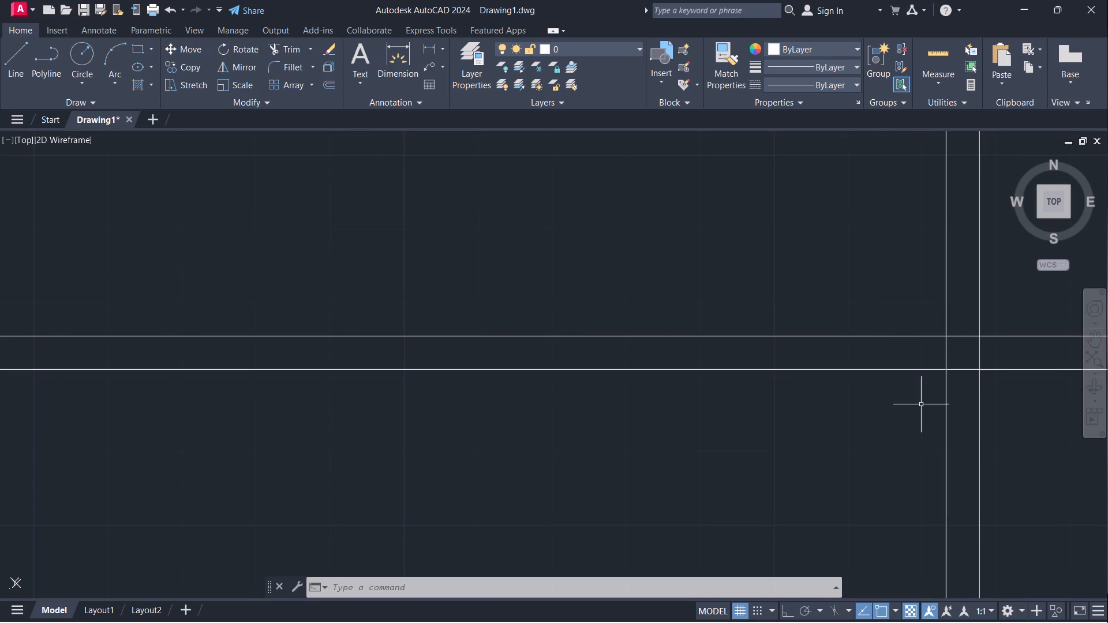
text(TR)
key(Return)
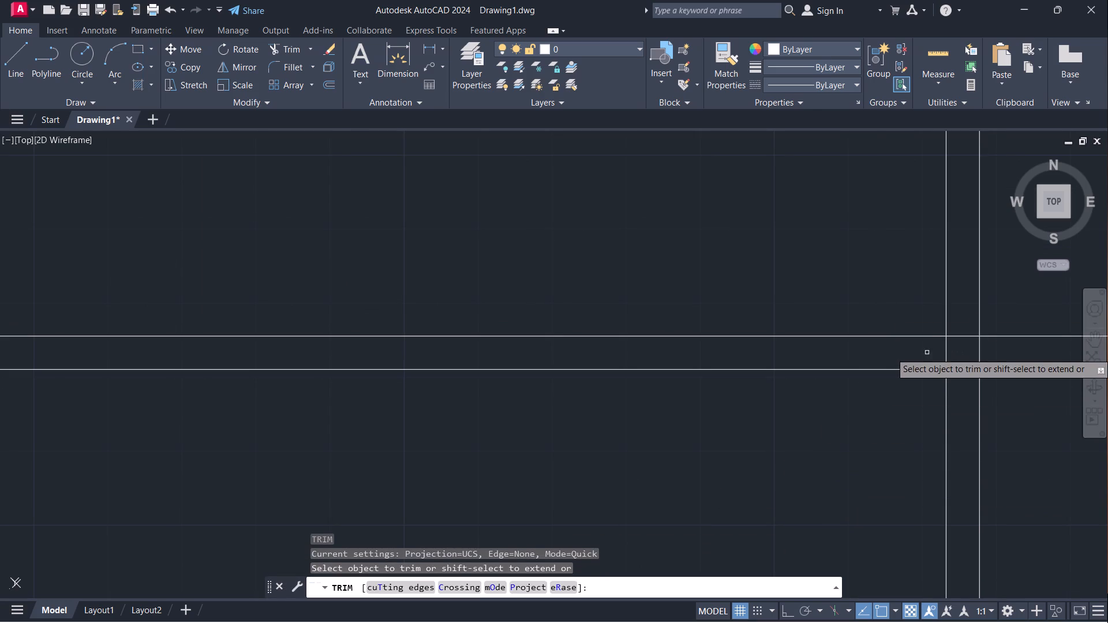
drag(922, 352, 966, 387)
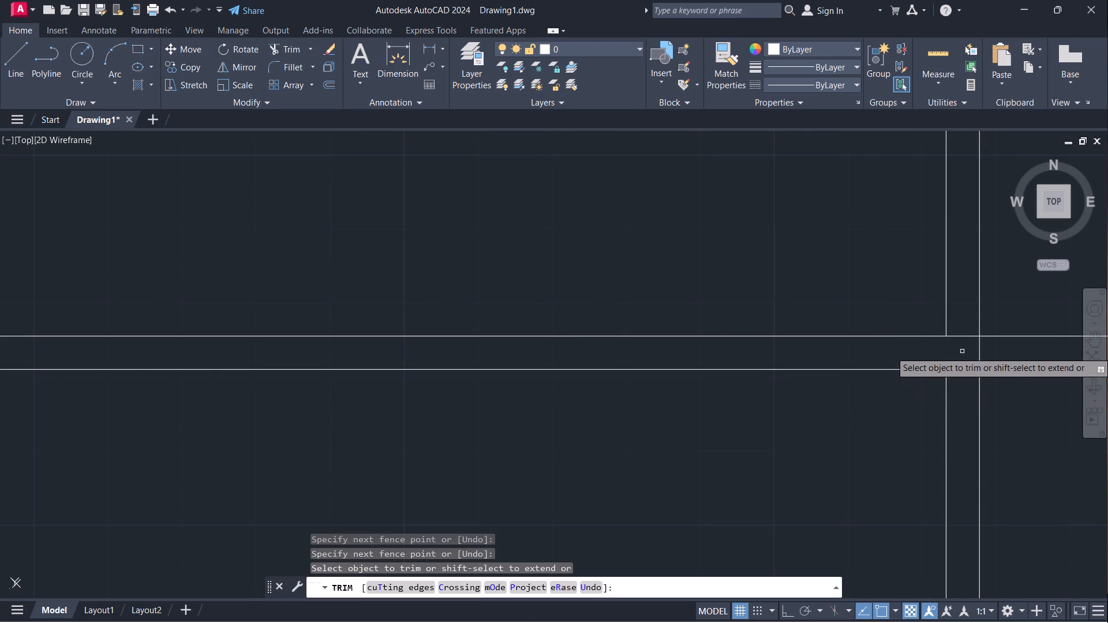
scroll(962, 351, down, 2)
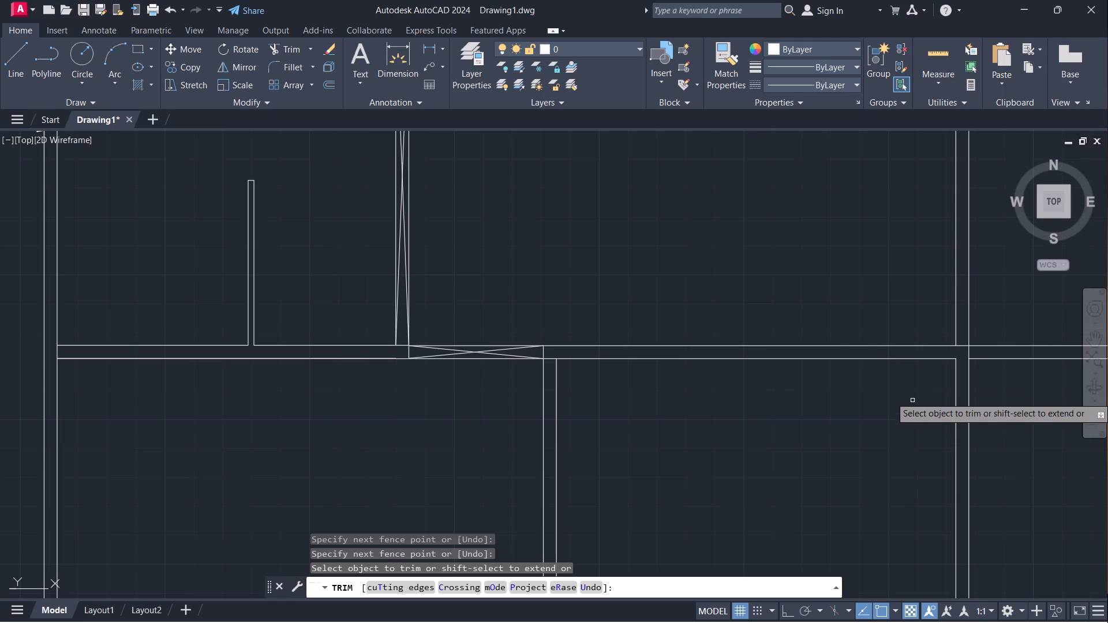
scroll(952, 247, down, 1)
middle_drag(951, 249, 839, 337)
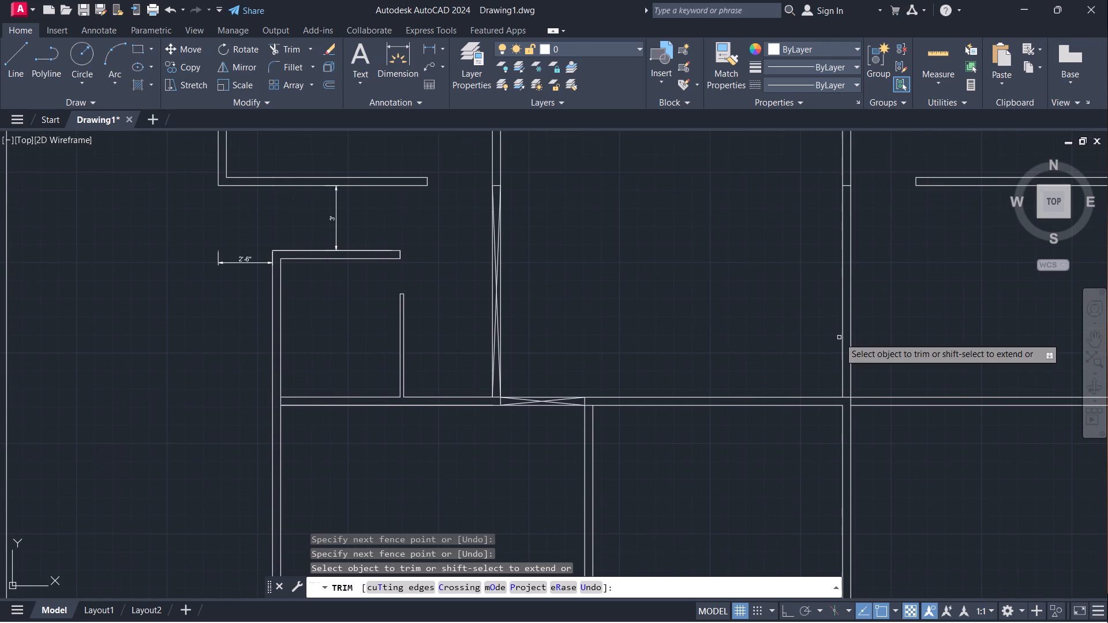
key(space)
Draw a diagonal in the right-hand partition from the cross line's right end down to its left line's foot at the bottom wall.
key(l)
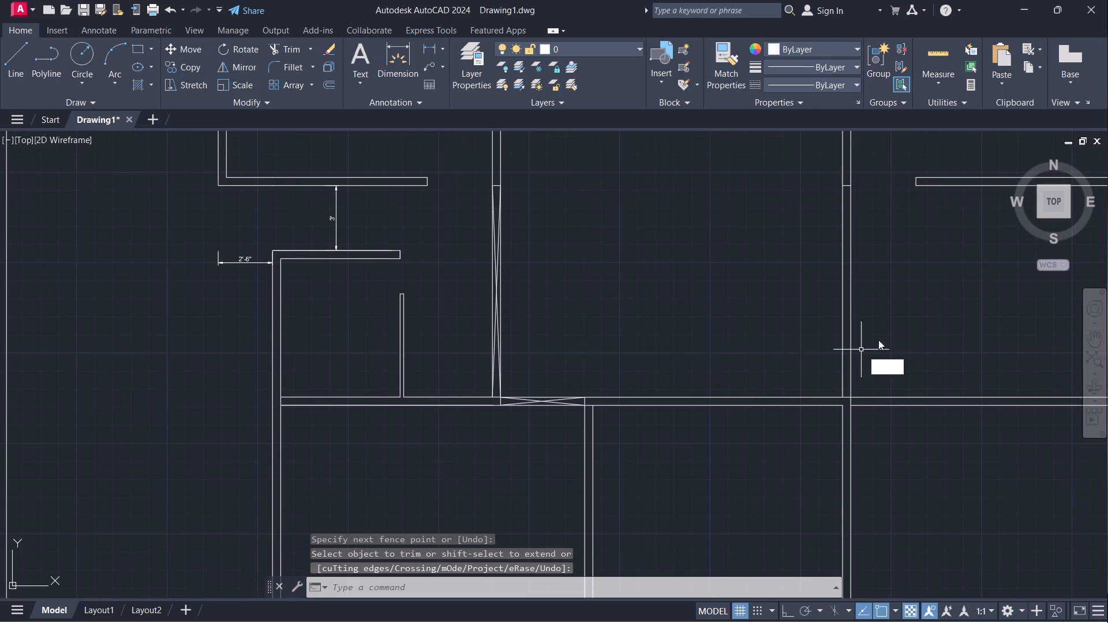
key(Return)
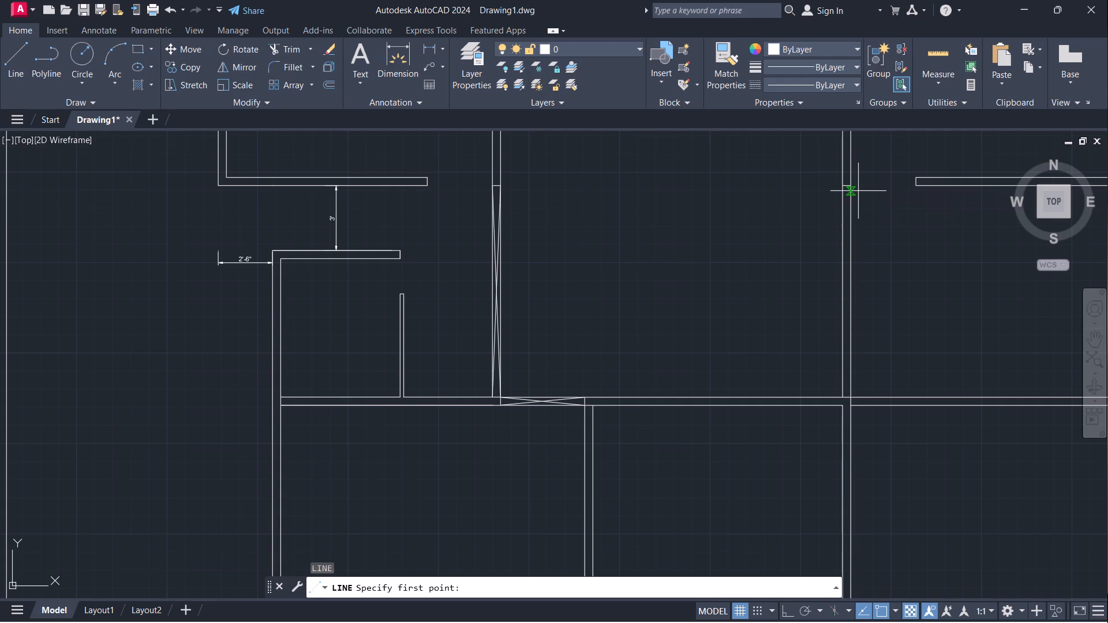
scroll(856, 189, up, 1)
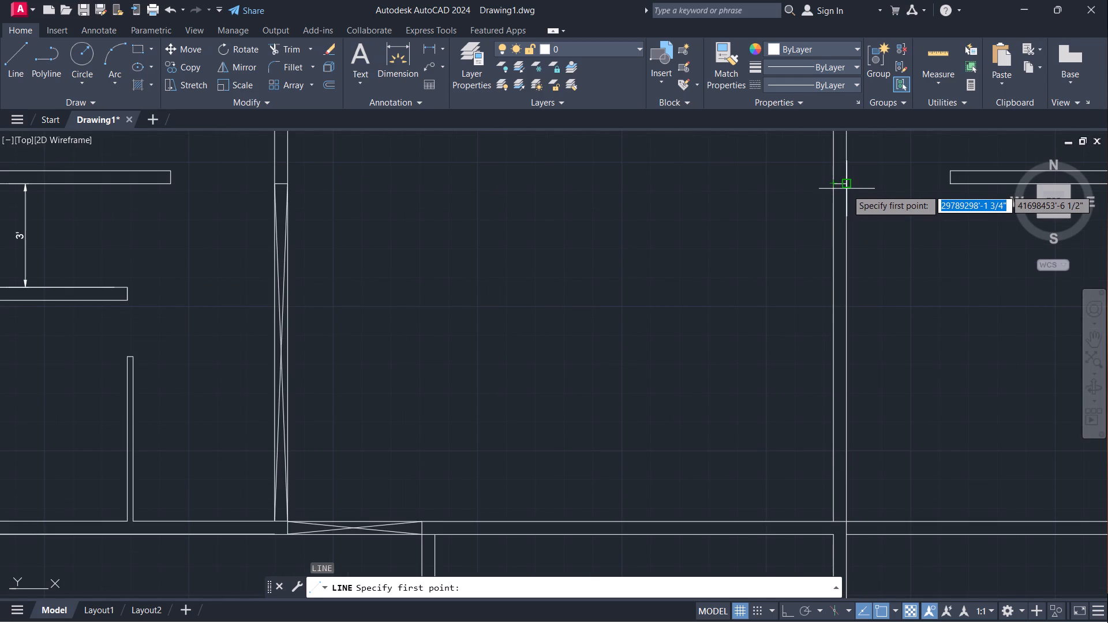
click(848, 187)
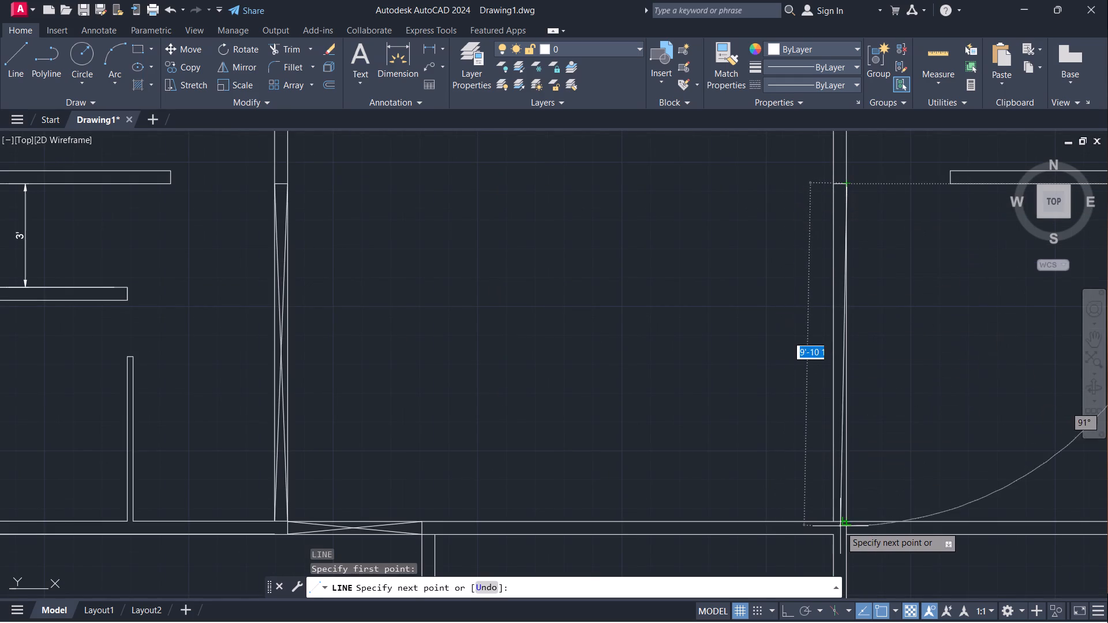
scroll(833, 521, up, 4)
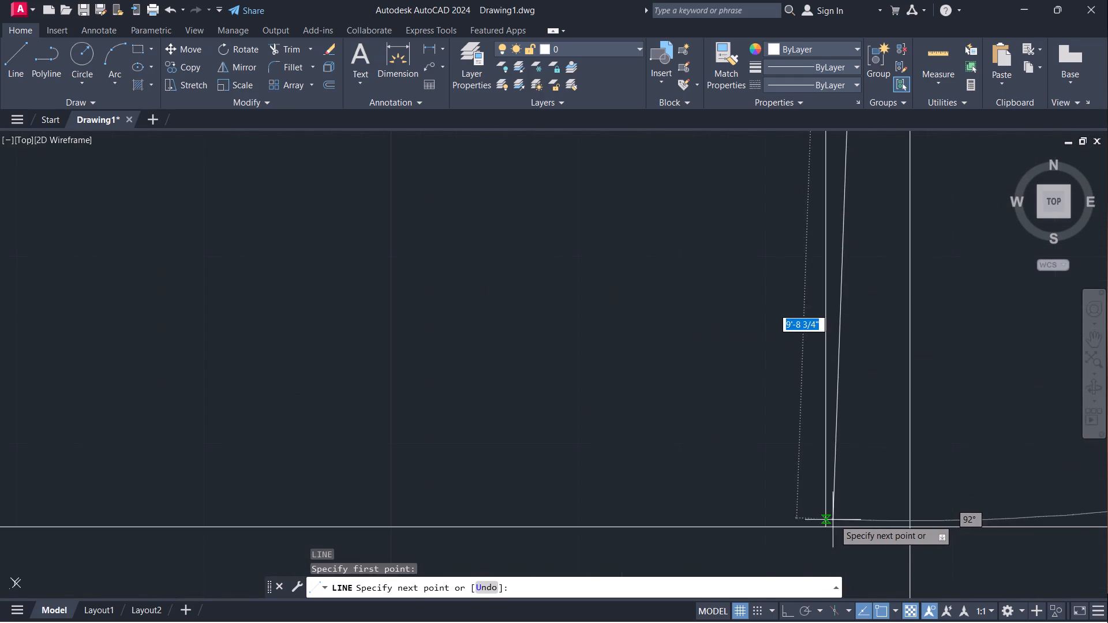
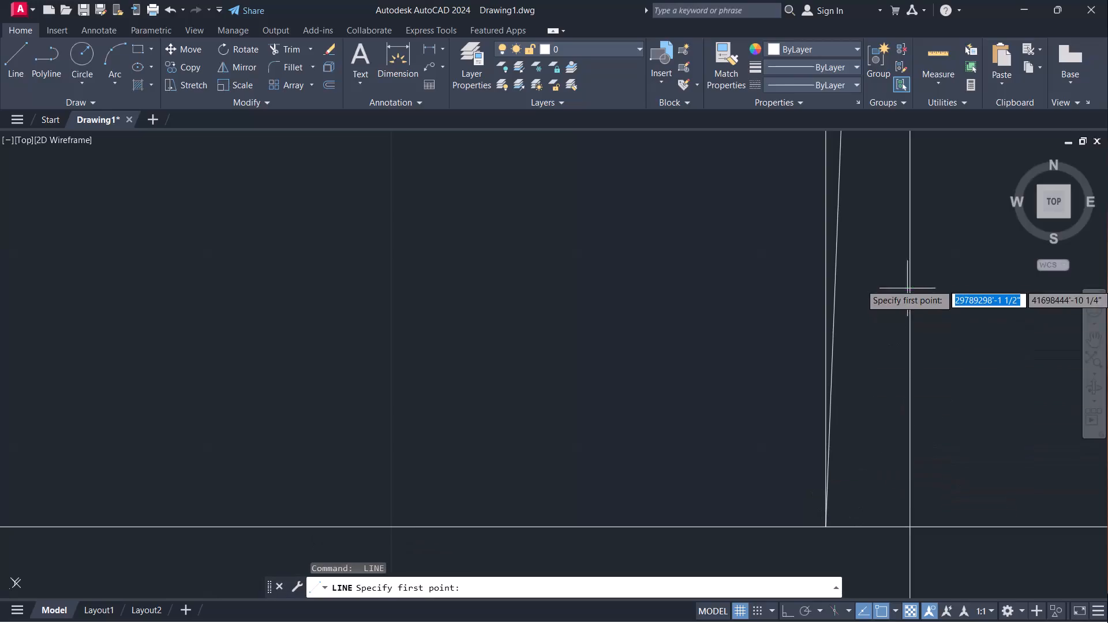
Draw the second diagonal of the tall opening in the right-hand vertical wall, from its lower-right to its upper-left corner, about 9'-9" long.
click(912, 524)
scroll(894, 271, down, 3)
middle_drag(893, 217, 839, 575)
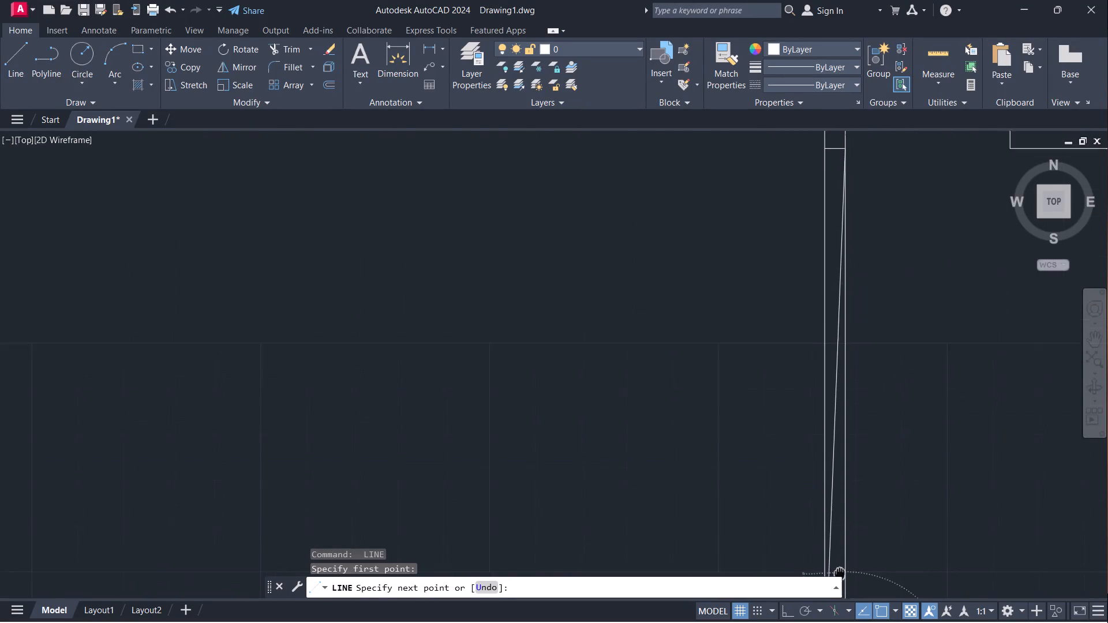
middle_drag(839, 575, 837, 580)
scroll(860, 492, down, 1)
scroll(855, 286, up, 4)
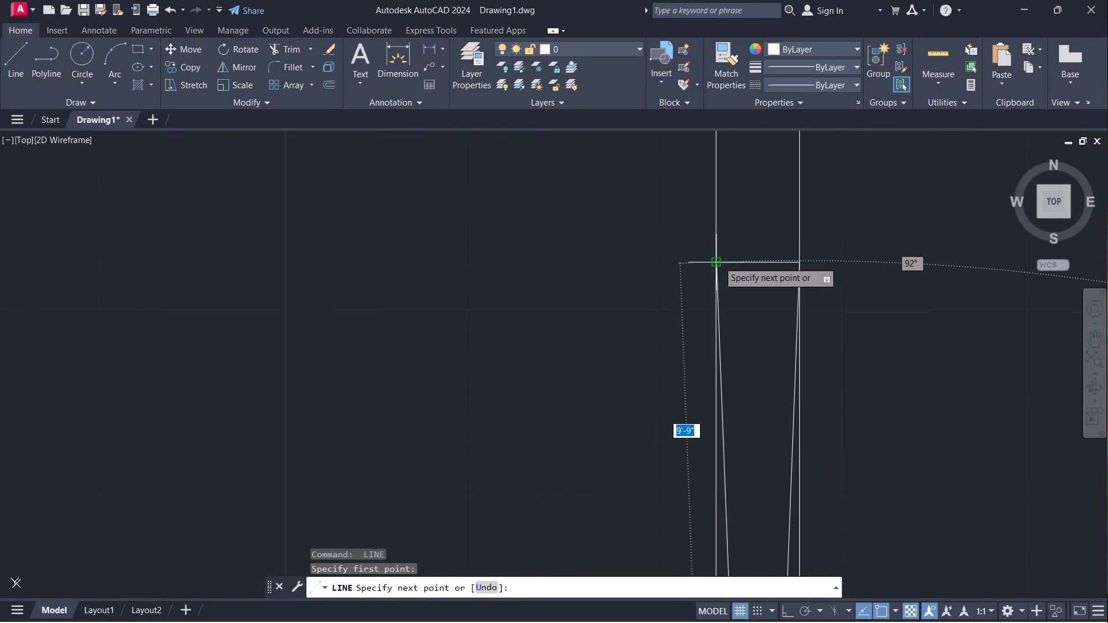
click(718, 261)
scroll(799, 427, down, 4)
key(space)
scroll(856, 440, down, 2)
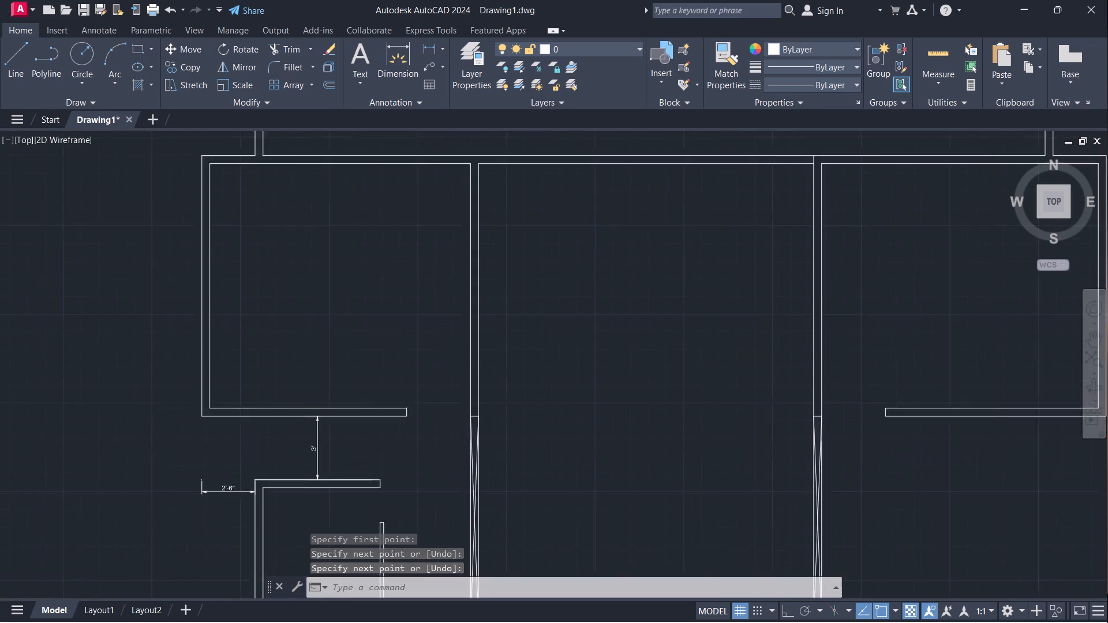
Draw a short line across the horizontal wall below that opening, in line with the left face of the right-hand vertical wall.
middle_drag(845, 452, 813, 337)
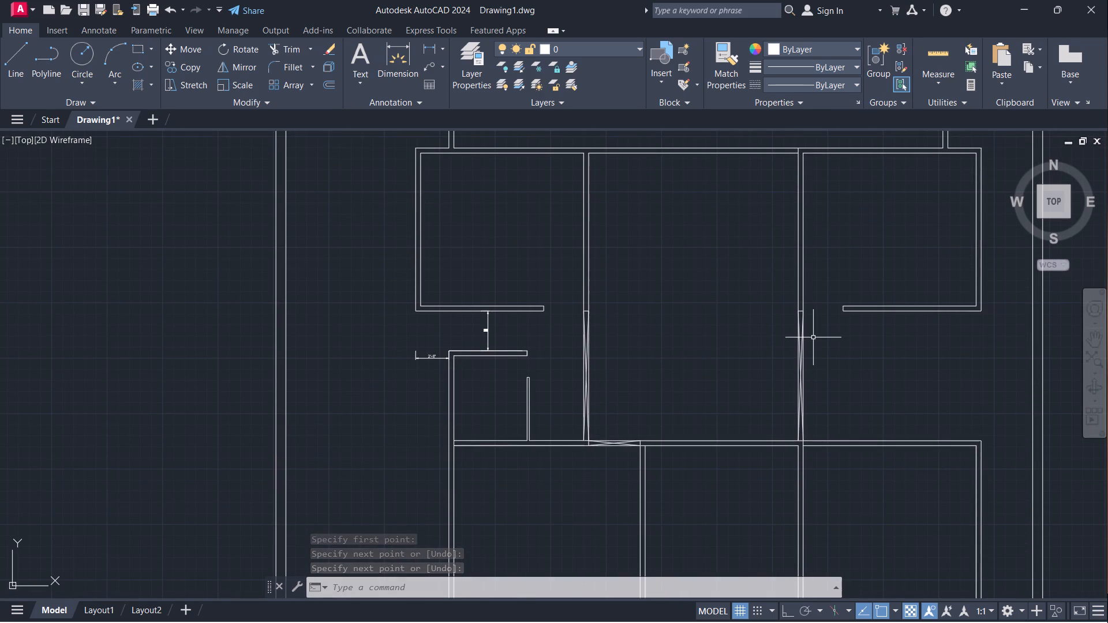
scroll(807, 474, up, 3)
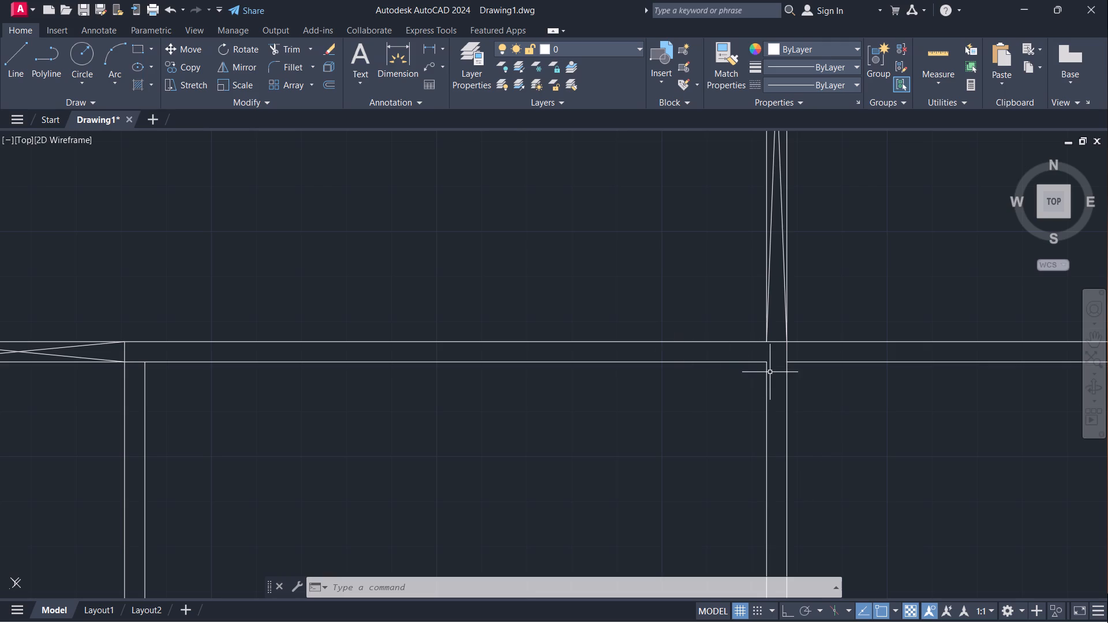
key(l)
key(Return)
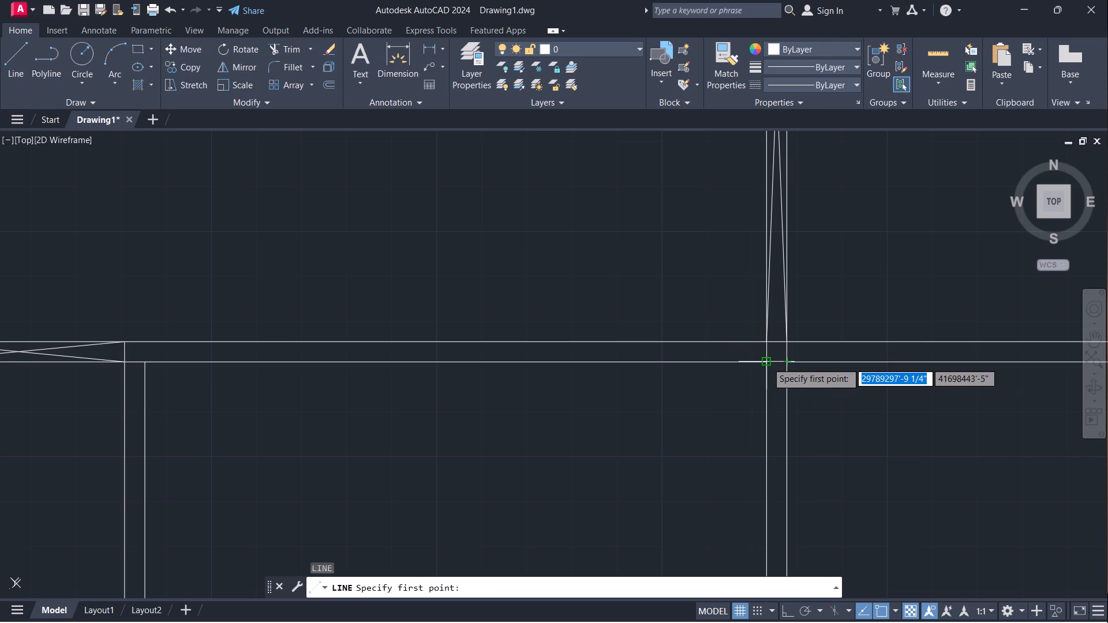
click(767, 362)
click(768, 341)
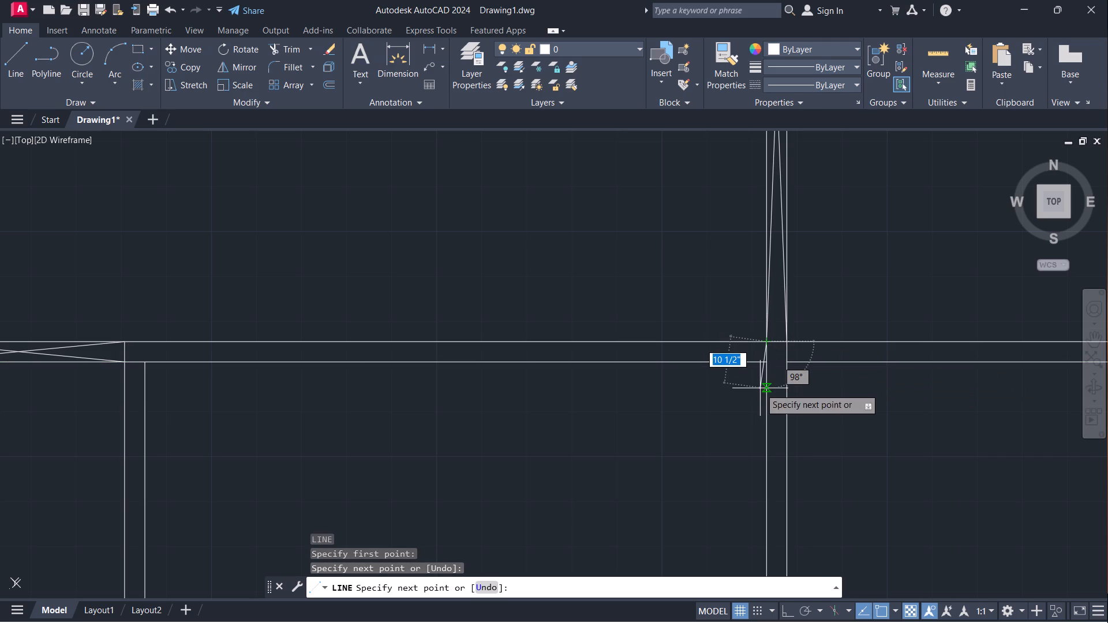
key(space)
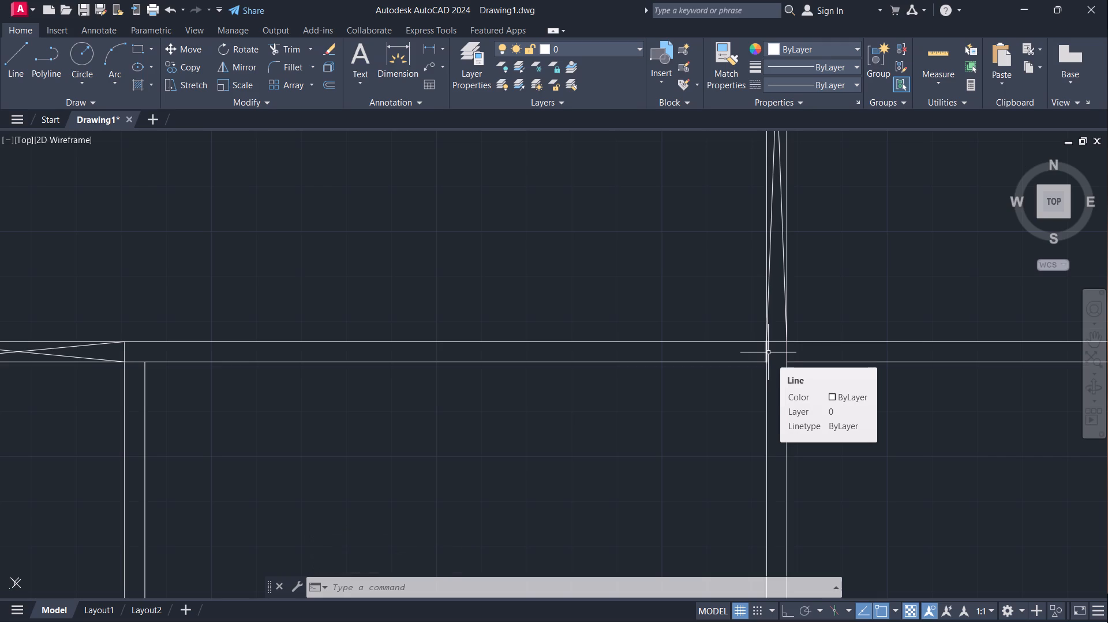
Move the short line across the horizontal wall 2' to the left, away from the wall junction.
click(768, 352)
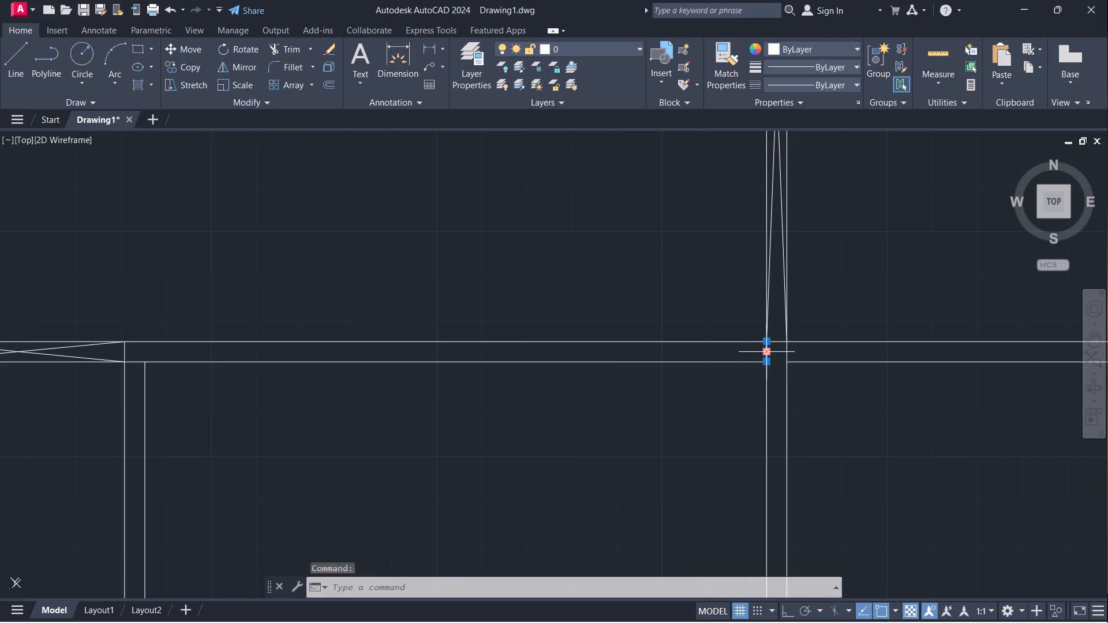
key(m)
key(Return)
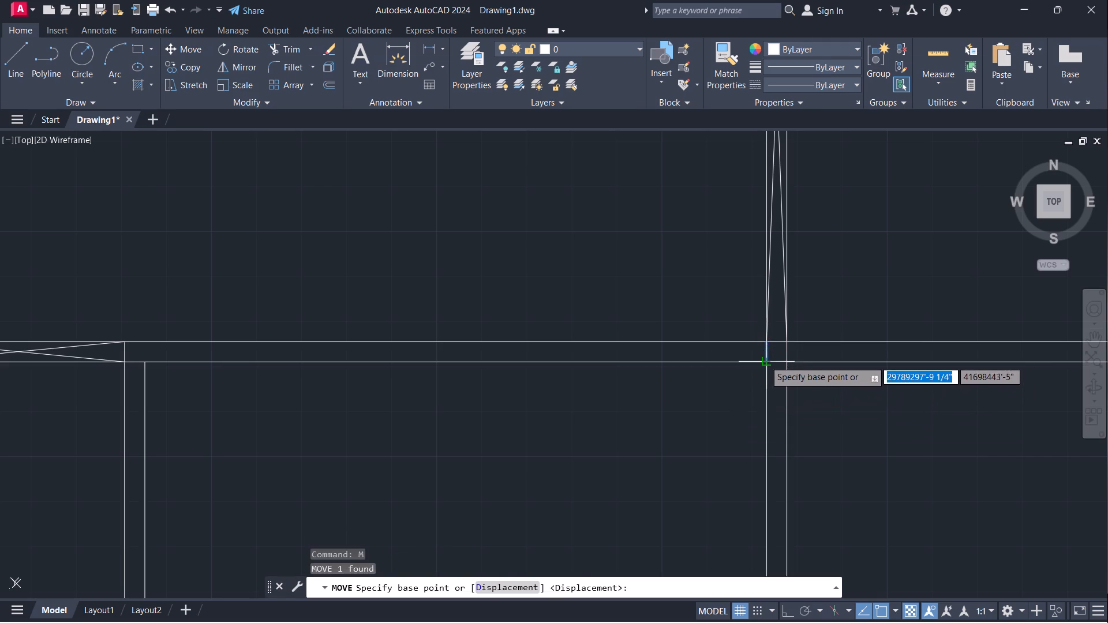
click(765, 361)
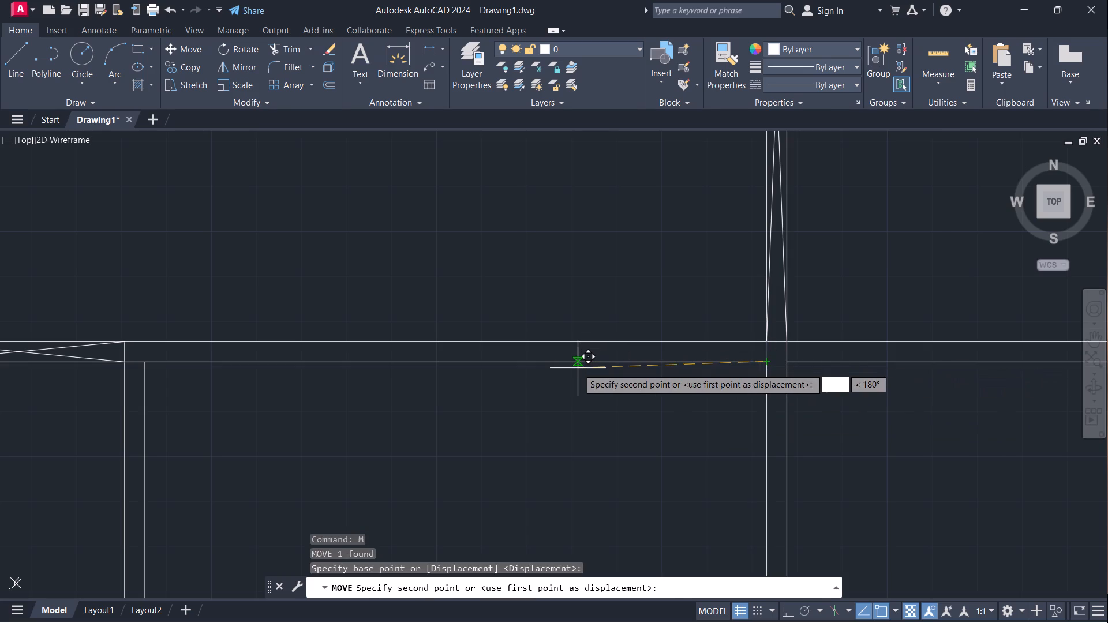
text(2')
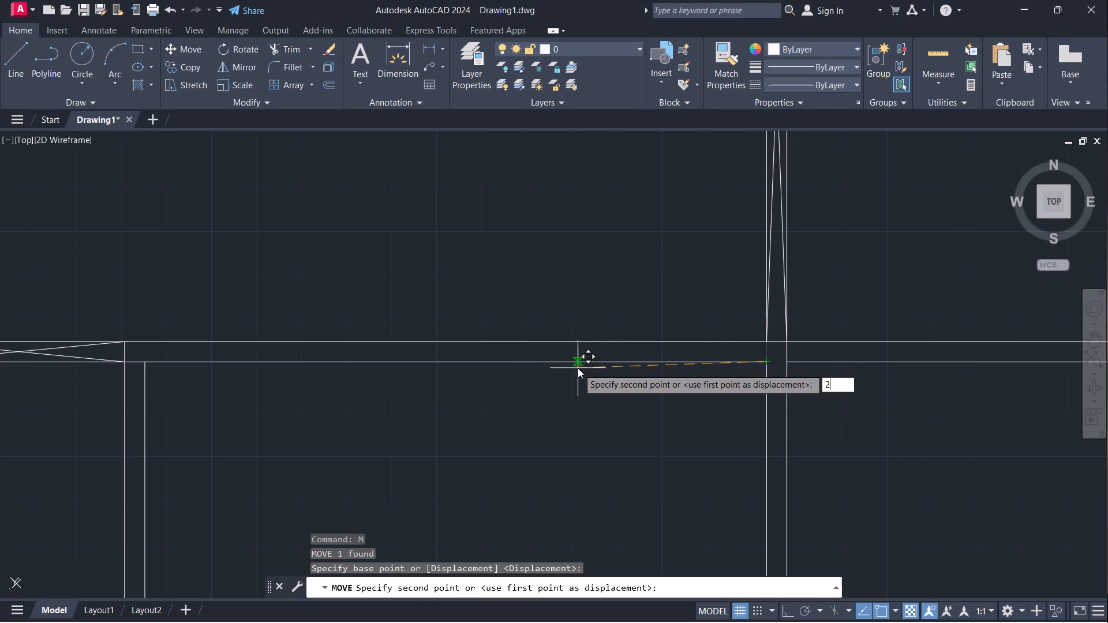
key(Return)
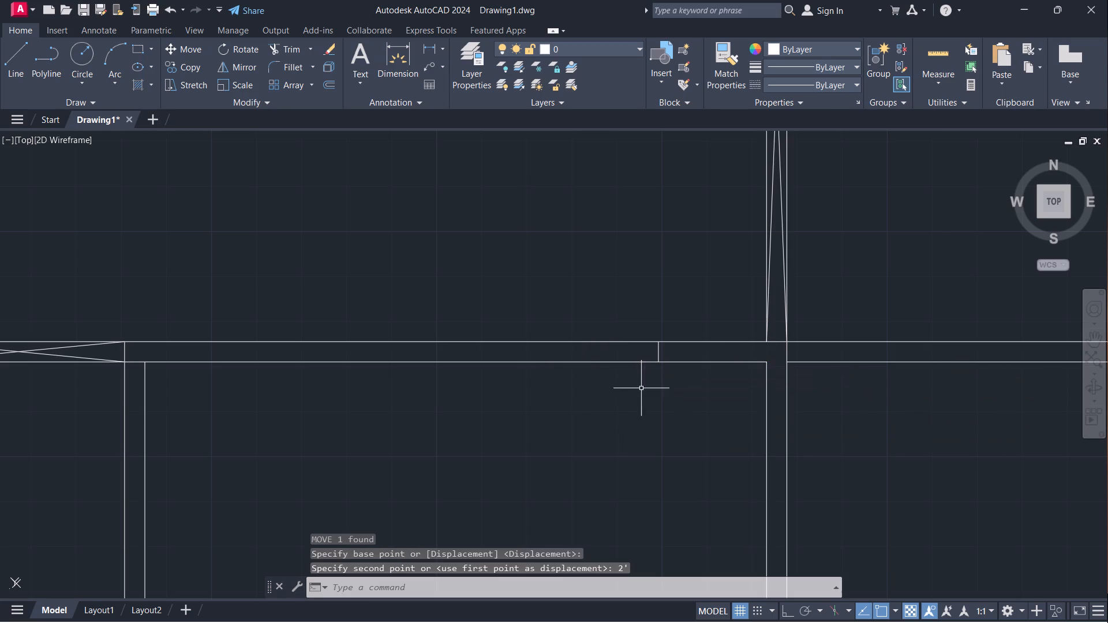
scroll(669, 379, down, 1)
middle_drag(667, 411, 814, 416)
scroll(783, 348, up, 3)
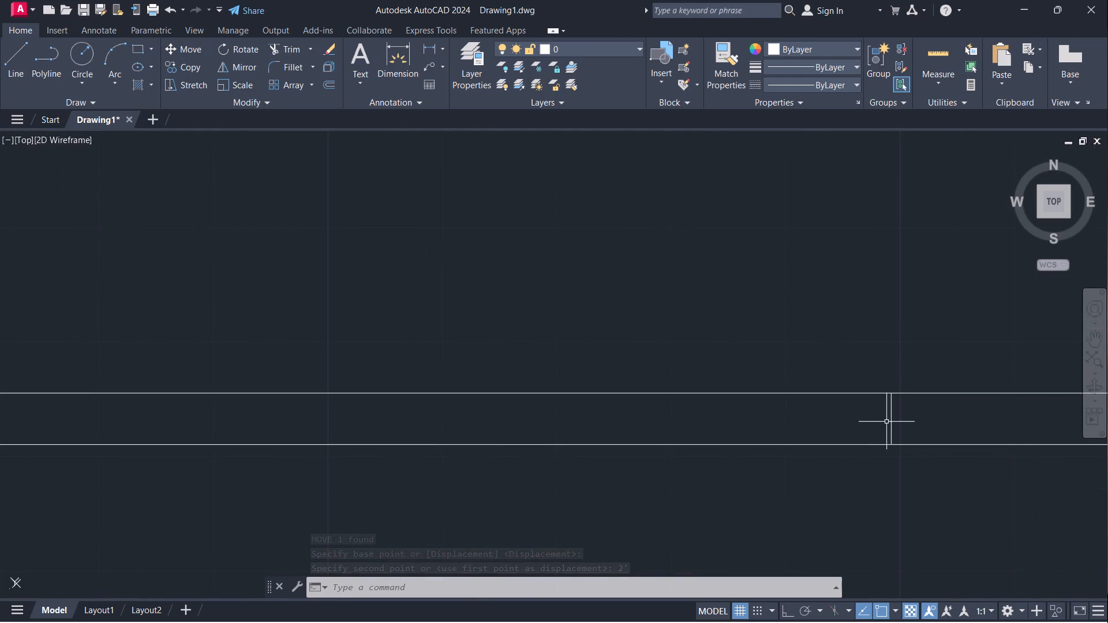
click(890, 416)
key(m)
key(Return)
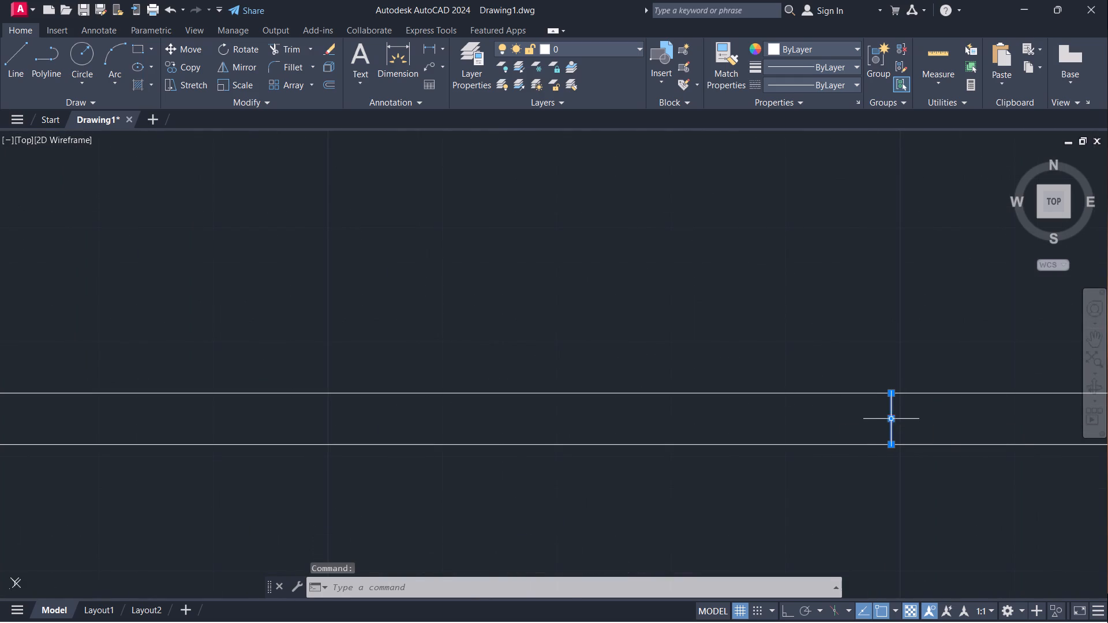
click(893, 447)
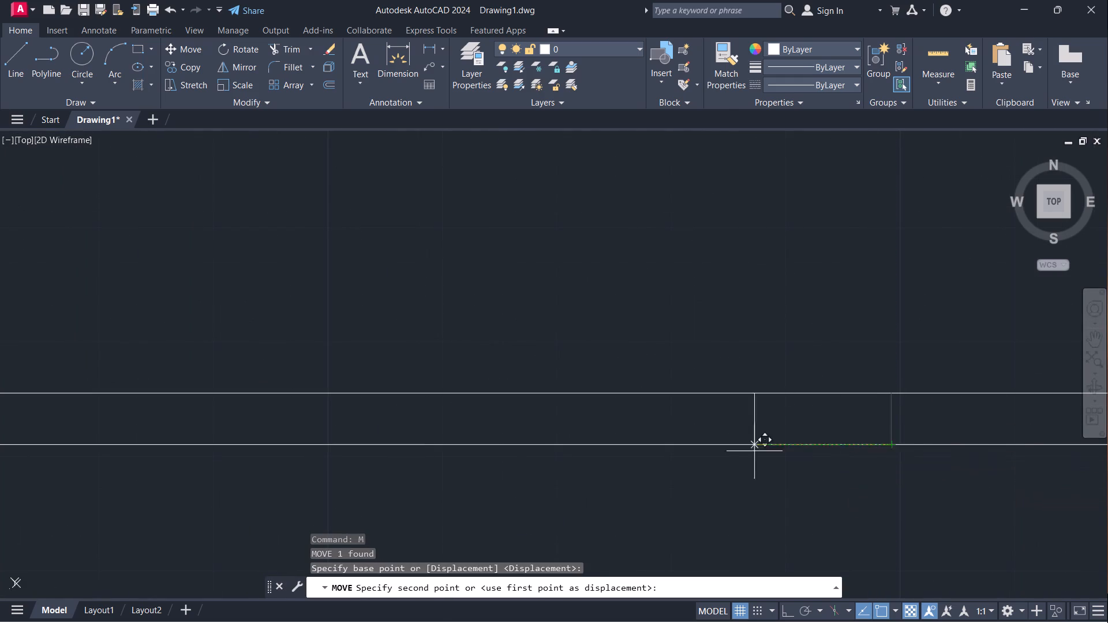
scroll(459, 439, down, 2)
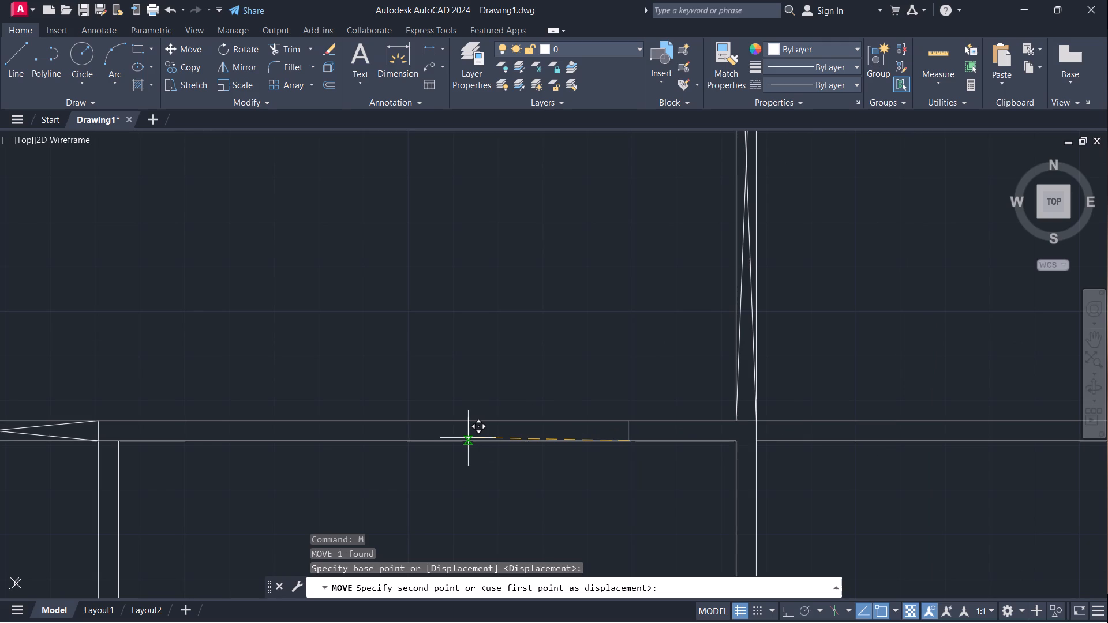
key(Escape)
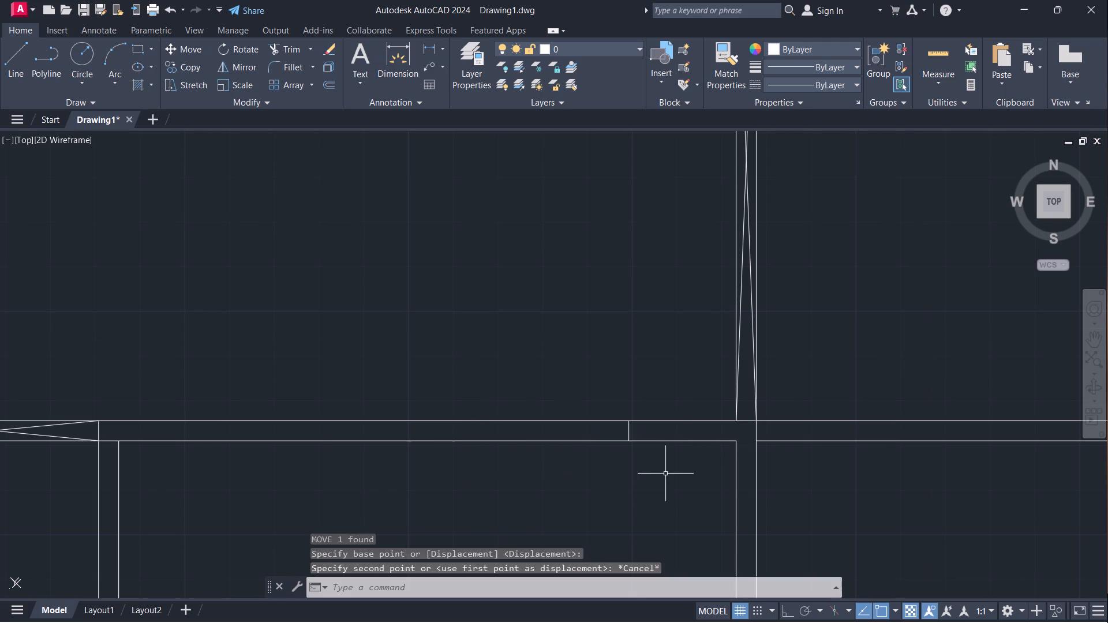
With Ortho on, copy the short cross line 4' to the left along the horizontal wall.
middle_drag(664, 474, 724, 439)
scroll(690, 392, up, 3)
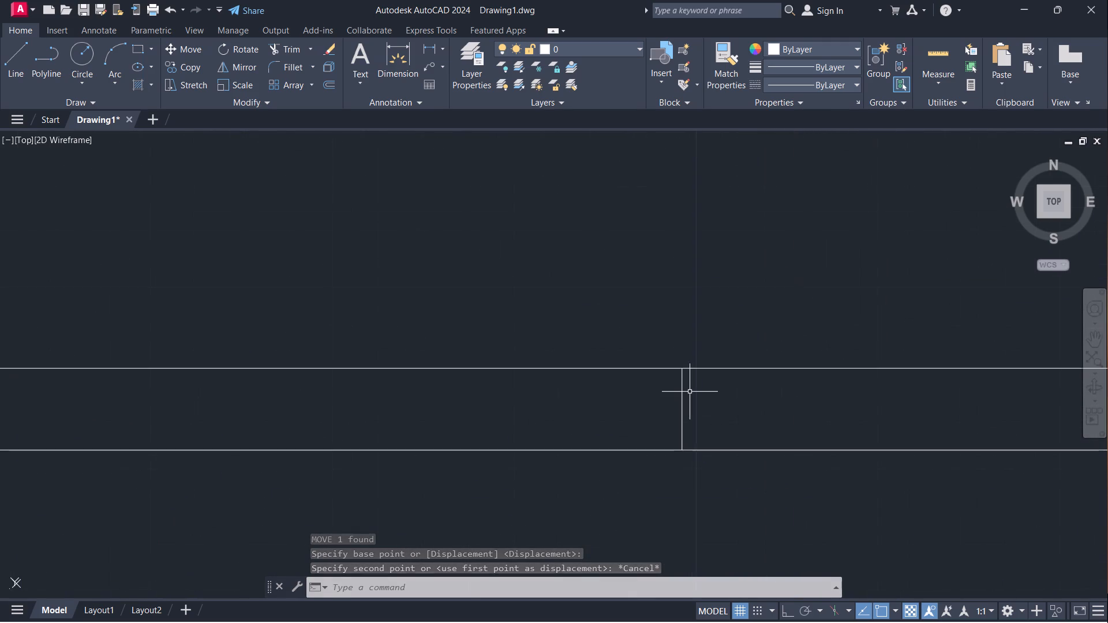
click(681, 428)
text(CO)
key(Return)
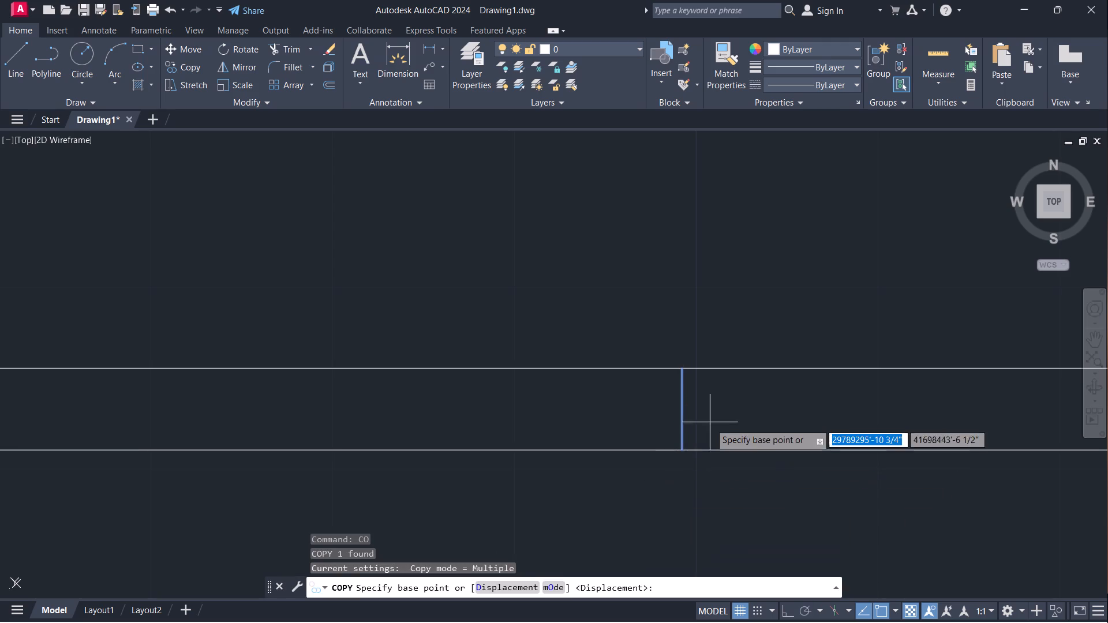
click(683, 451)
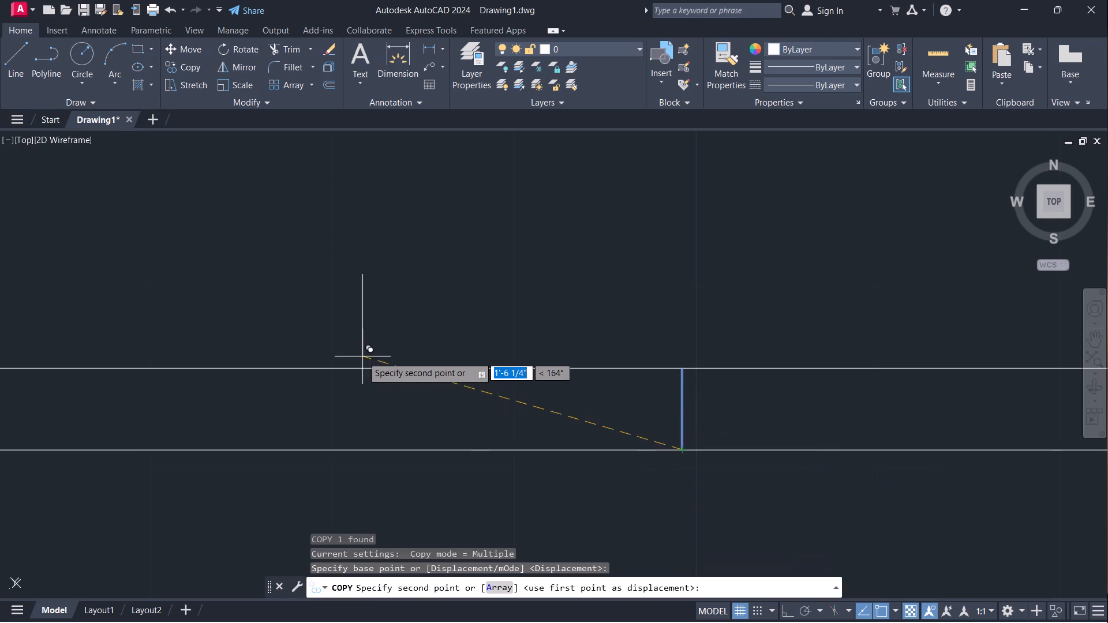
scroll(425, 458, down, 2)
middle_drag(433, 470, 922, 508)
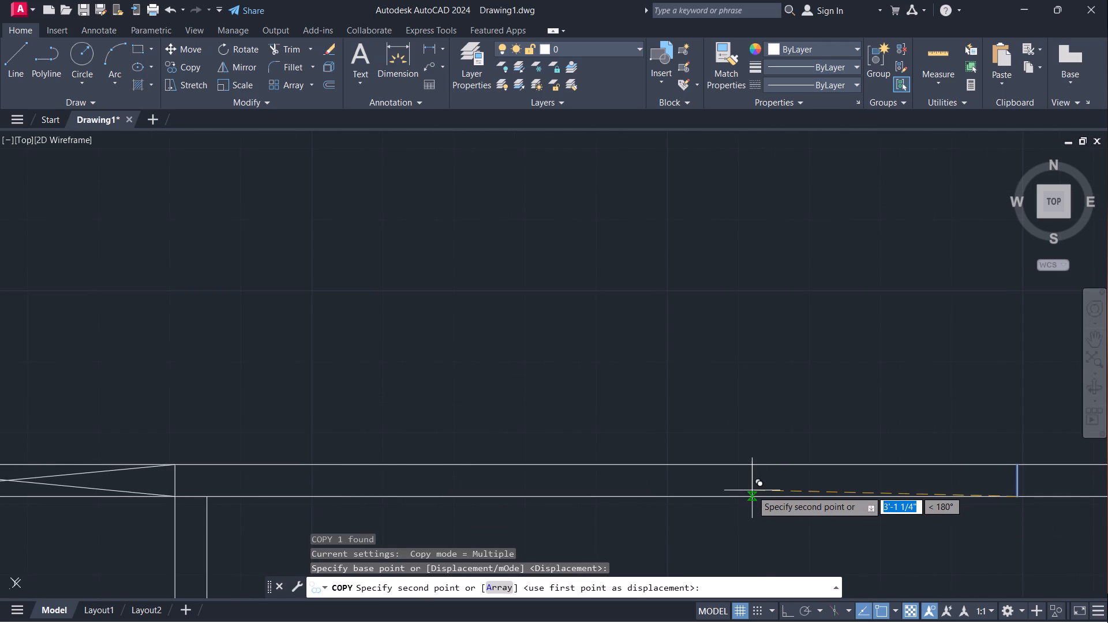
scroll(752, 490, down, 2)
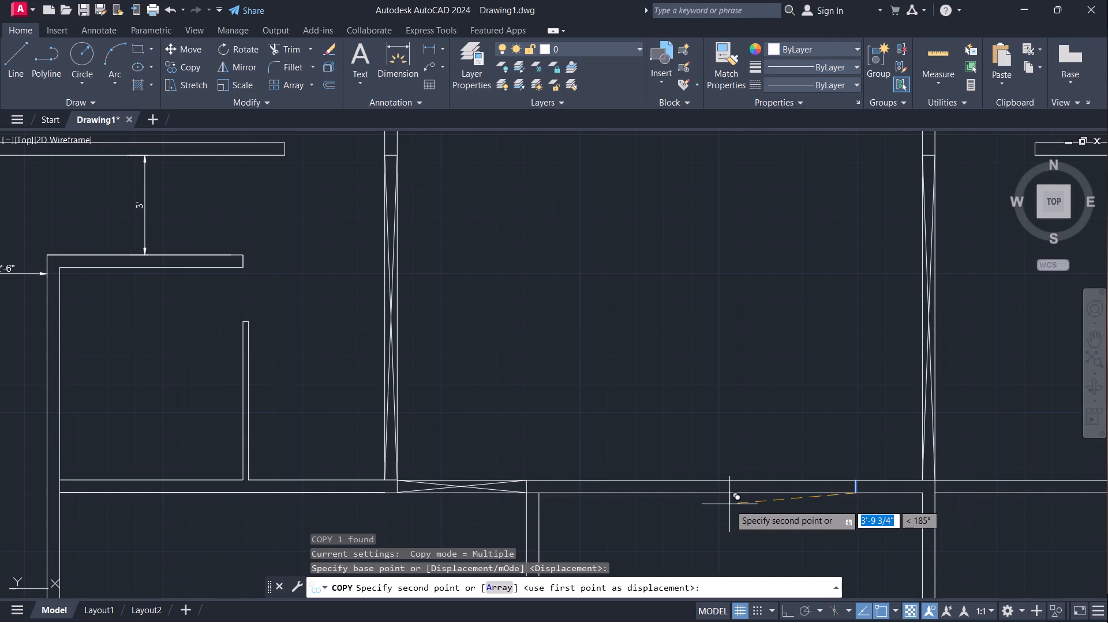
key(F8)
scroll(729, 505, up, 2)
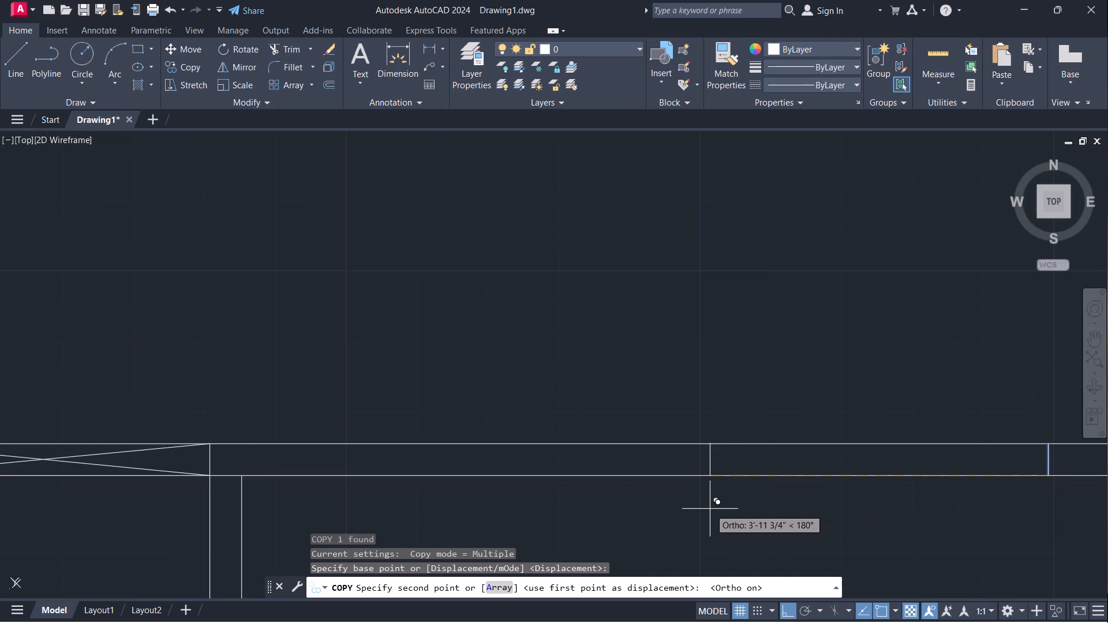
key(4)
key(apostrophe)
key(Return)
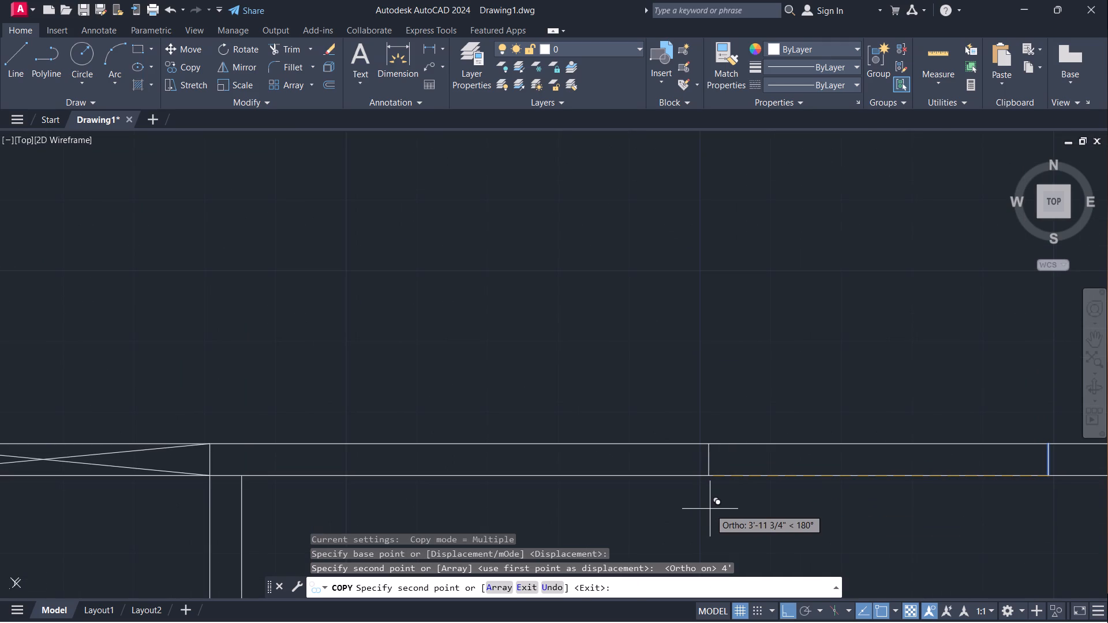
key(space)
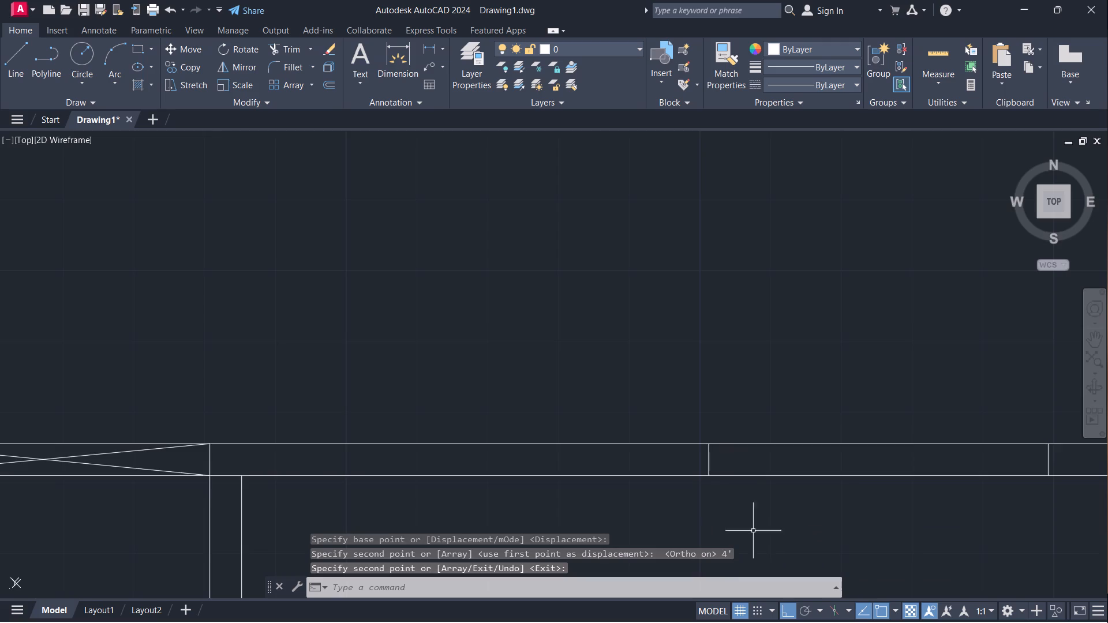
Copy the new leftmost cross line 2' farther left along the horizontal wall.
scroll(762, 505, down, 2)
middle_drag(763, 536, 849, 477)
scroll(849, 431, up, 1)
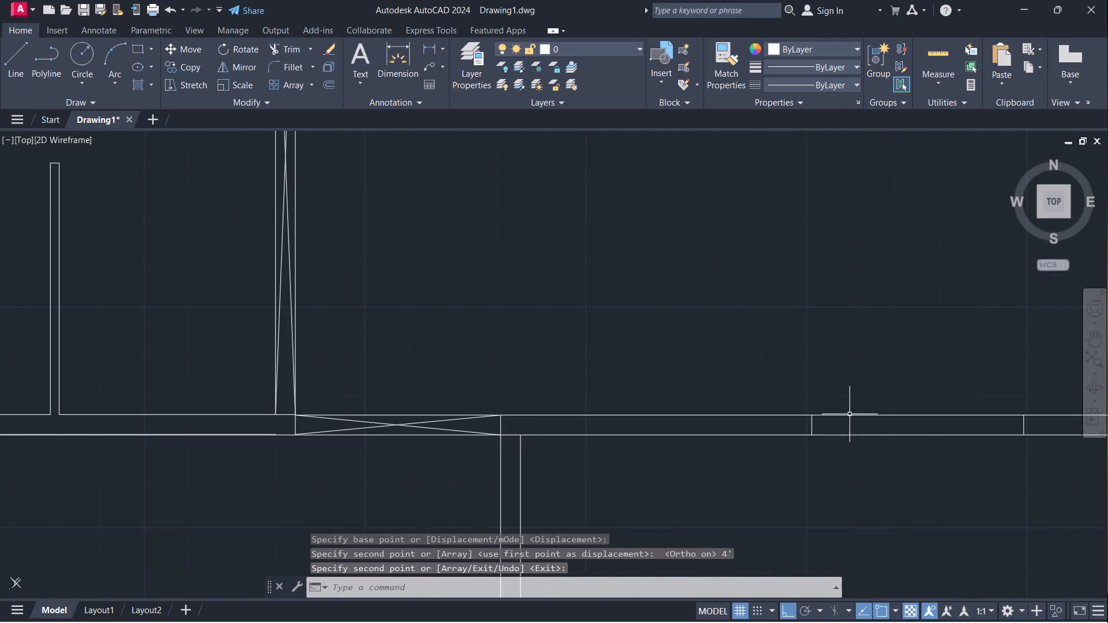
scroll(848, 407, up, 4)
middle_drag(674, 498, 879, 343)
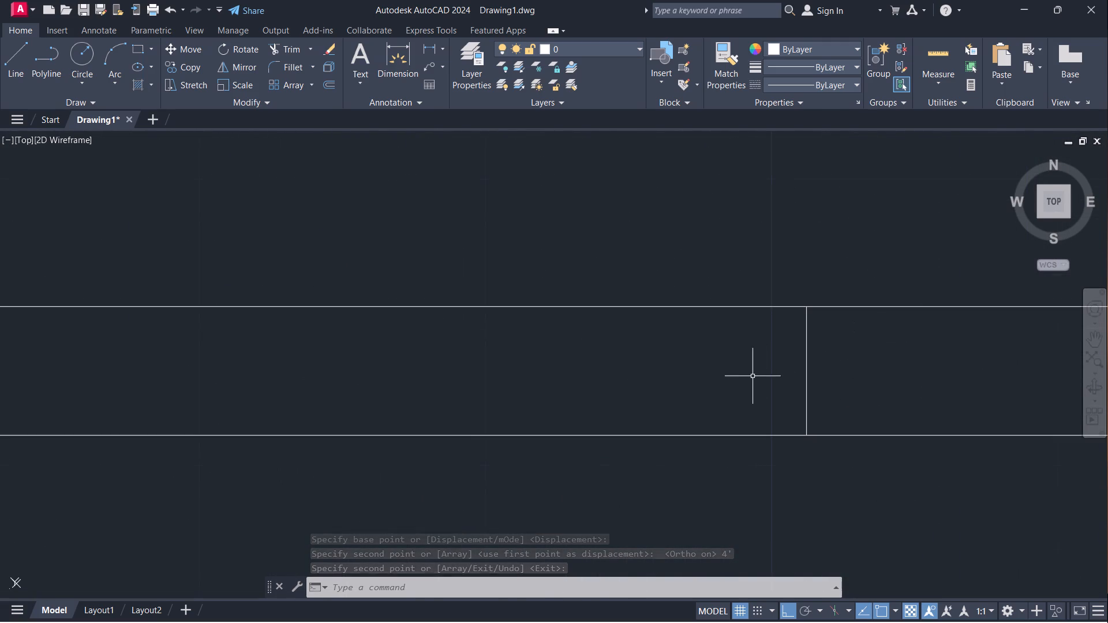
click(805, 361)
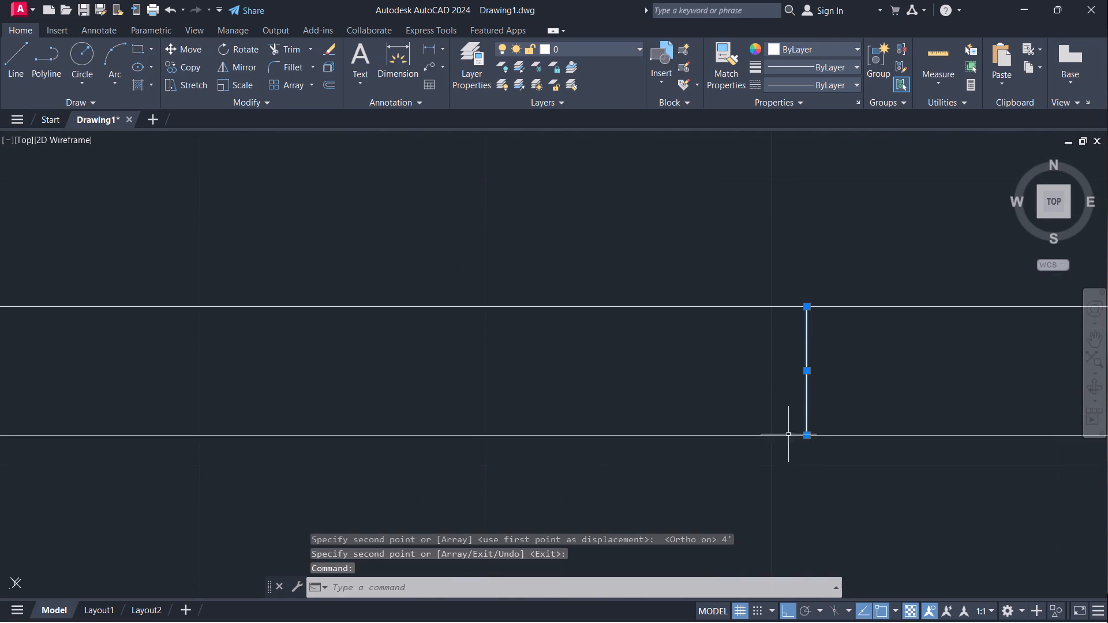
text(CO)
key(Return)
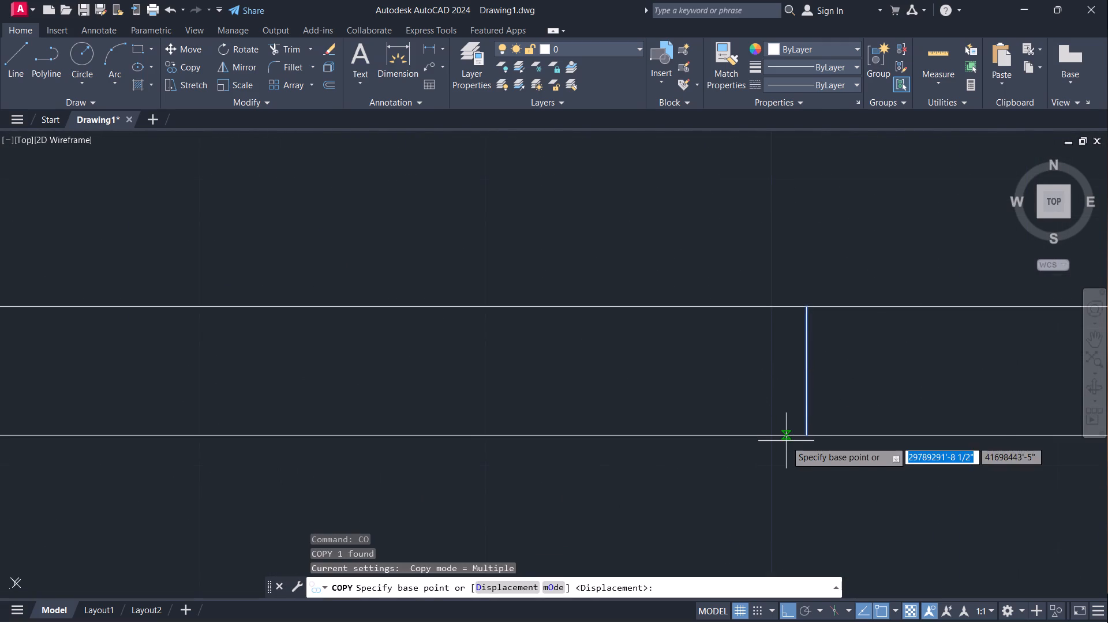
click(811, 436)
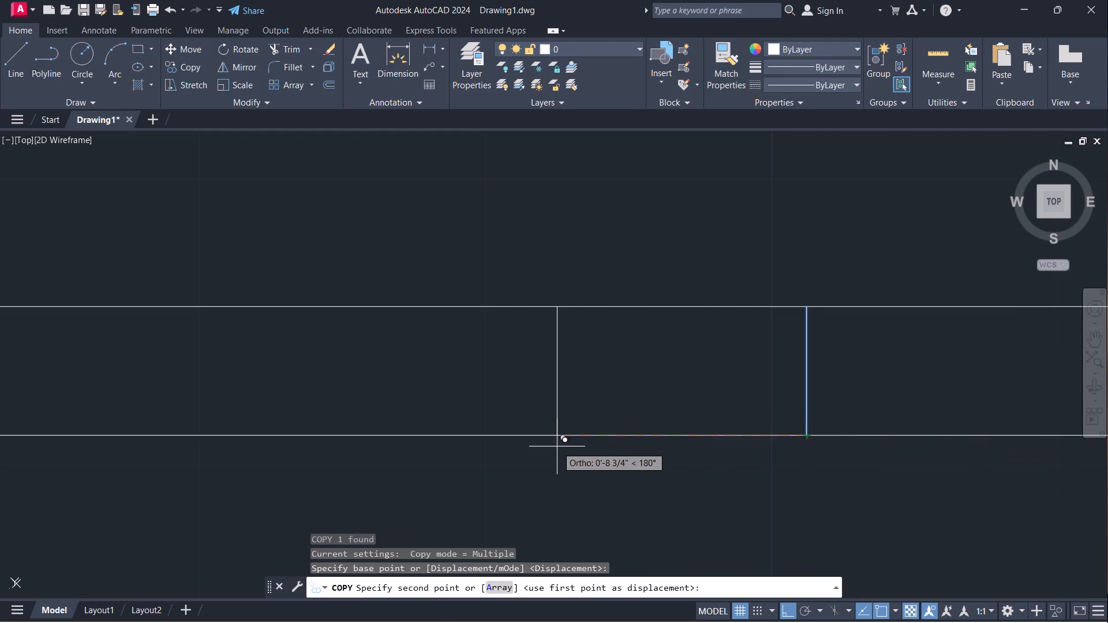
scroll(557, 446, down, 2)
middle_drag(557, 446, 760, 444)
scroll(569, 467, down, 3)
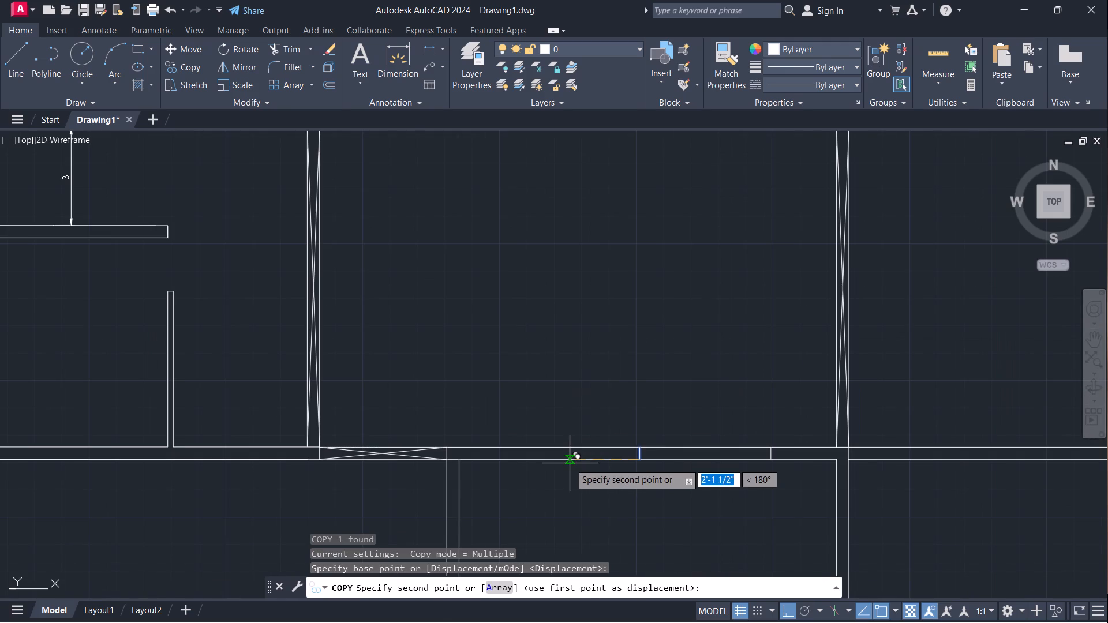
scroll(567, 472, up, 3)
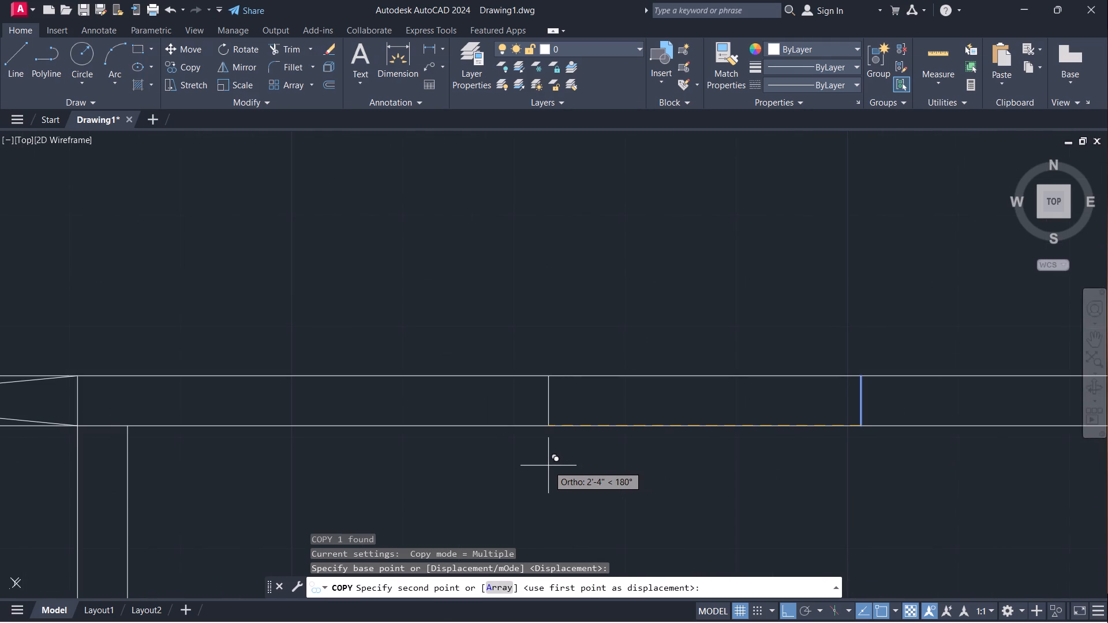
text(2')
key(Return)
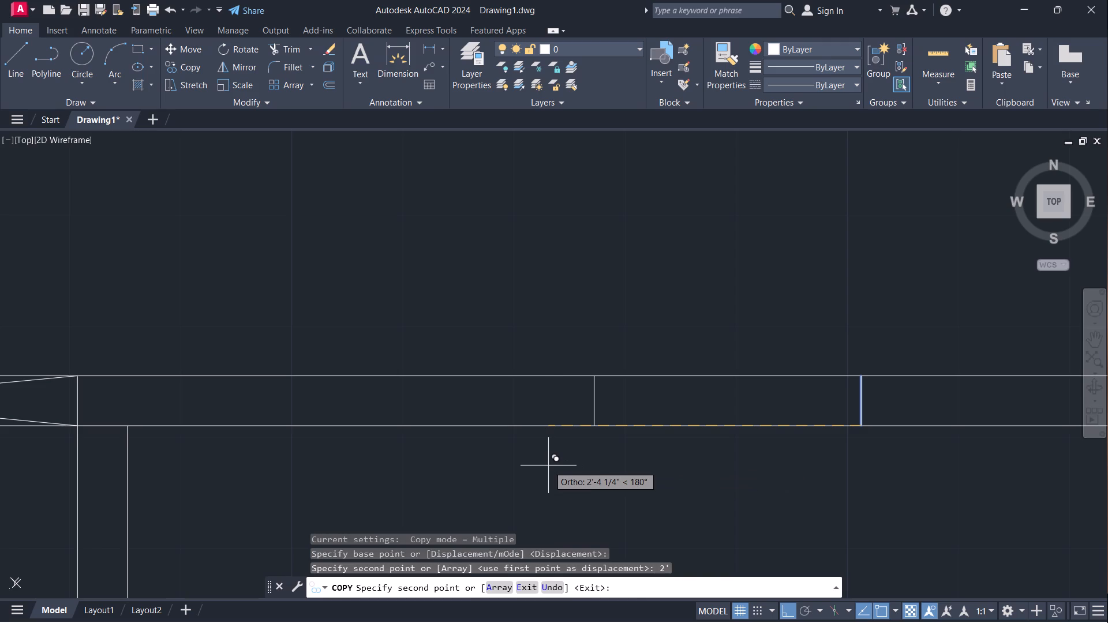
scroll(548, 466, down, 2)
key(space)
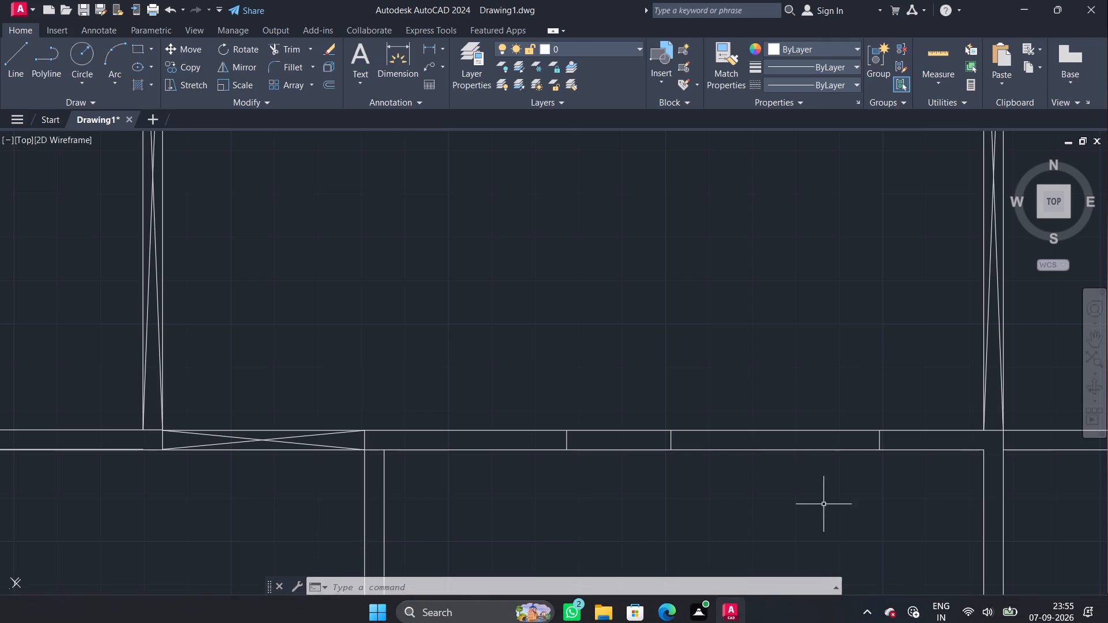
Trim away the lower wall line between the two cross lines spaced 4' apart, beside the right-hand vertical wall.
key(t)
key(r)
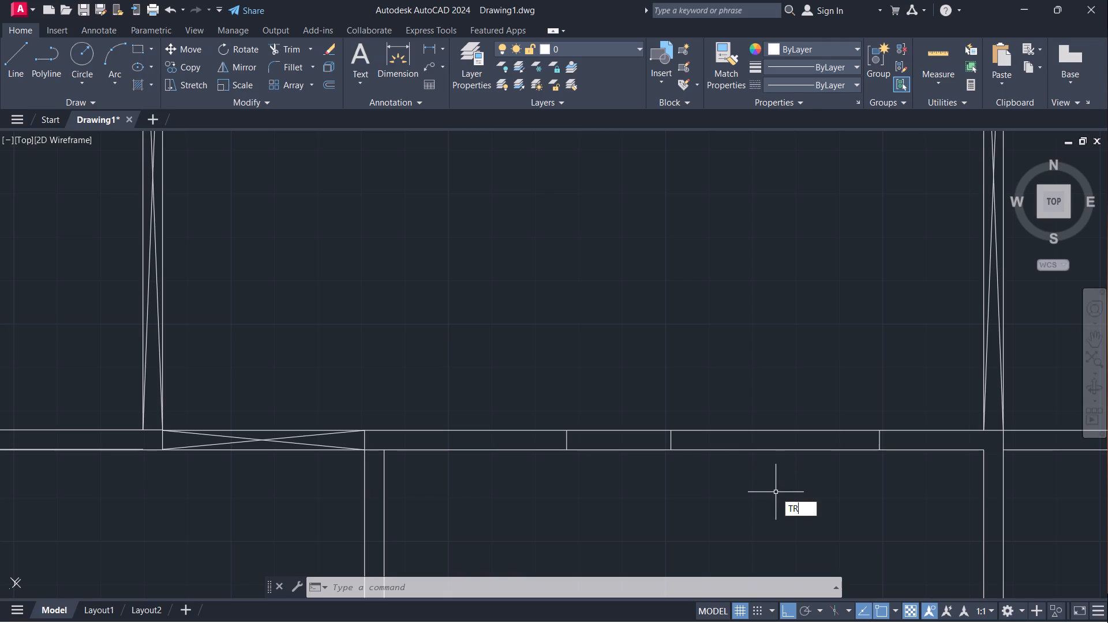
key(Return)
drag(771, 400, 771, 481)
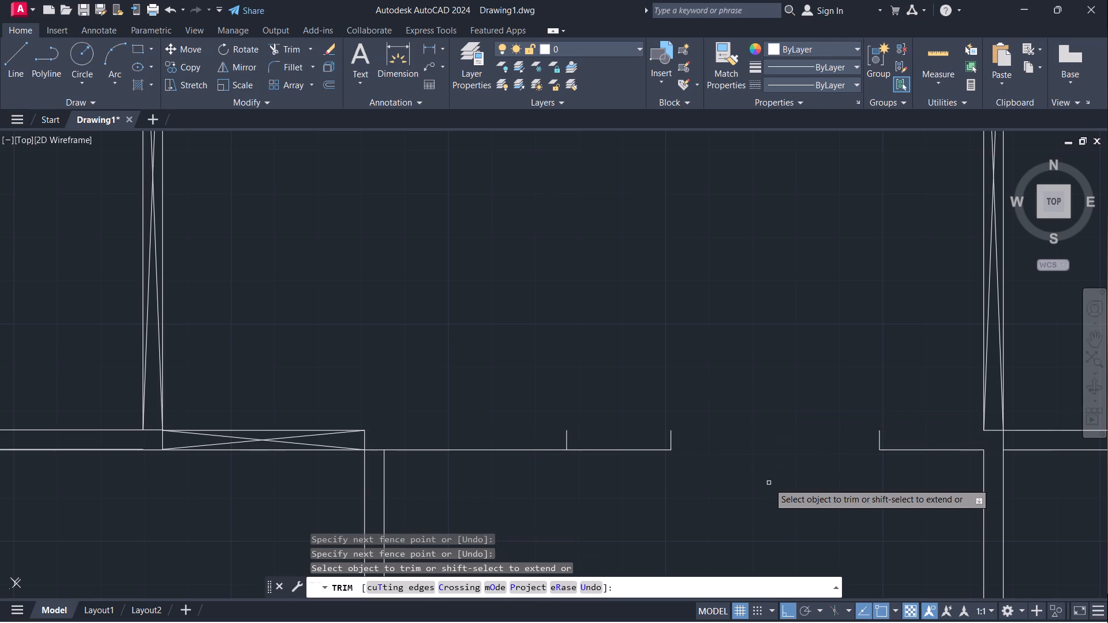
key(ctrl+z)
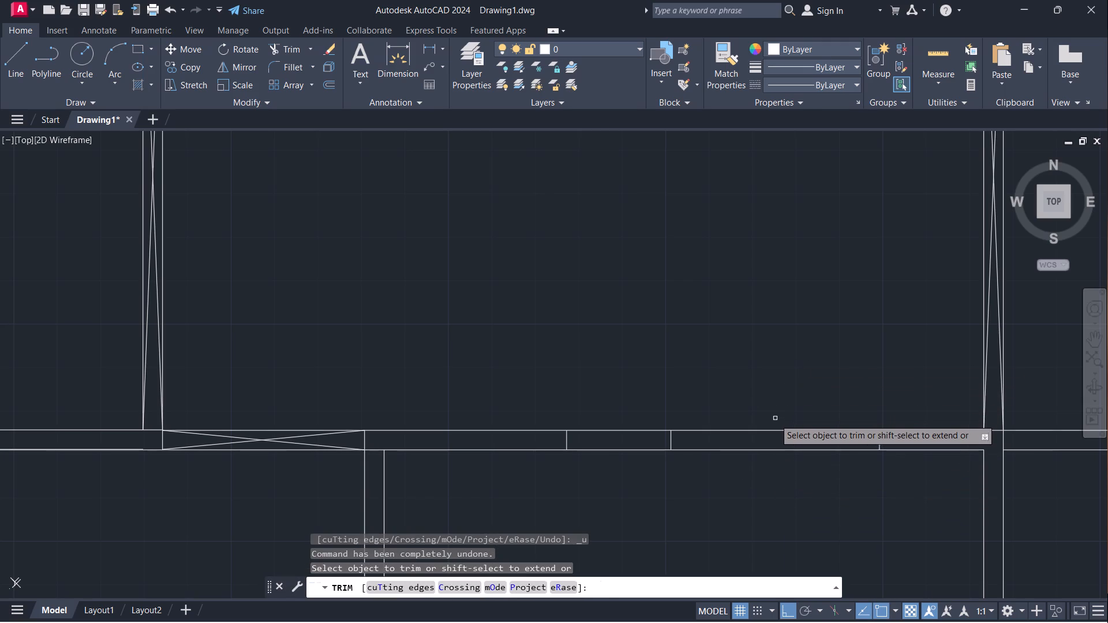
drag(773, 425, 773, 440)
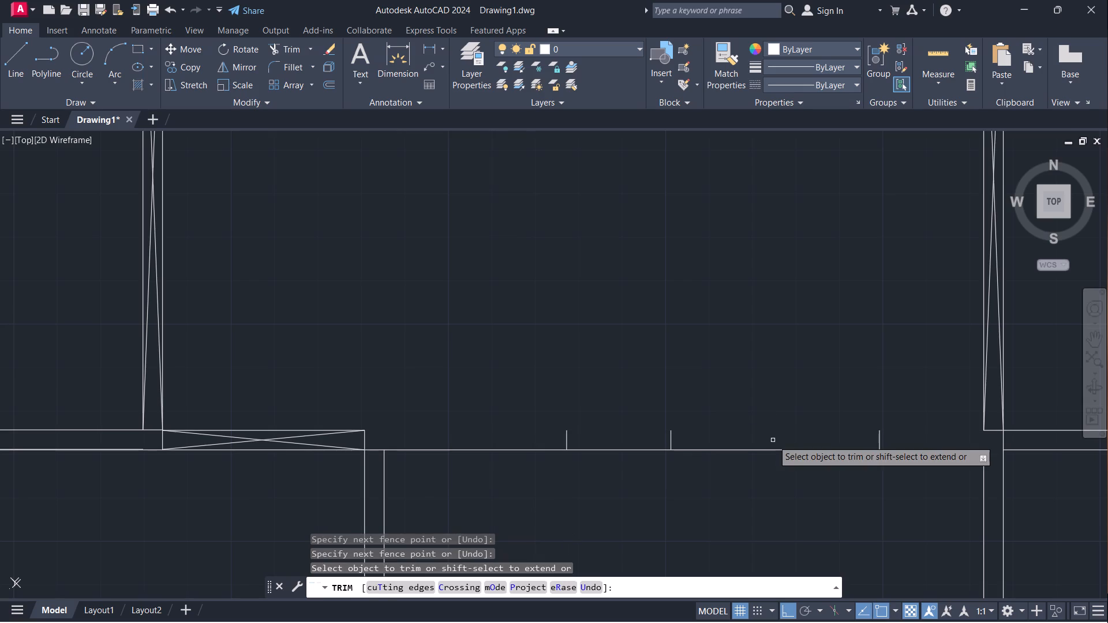
key(ctrl+z)
drag(746, 445, 745, 463)
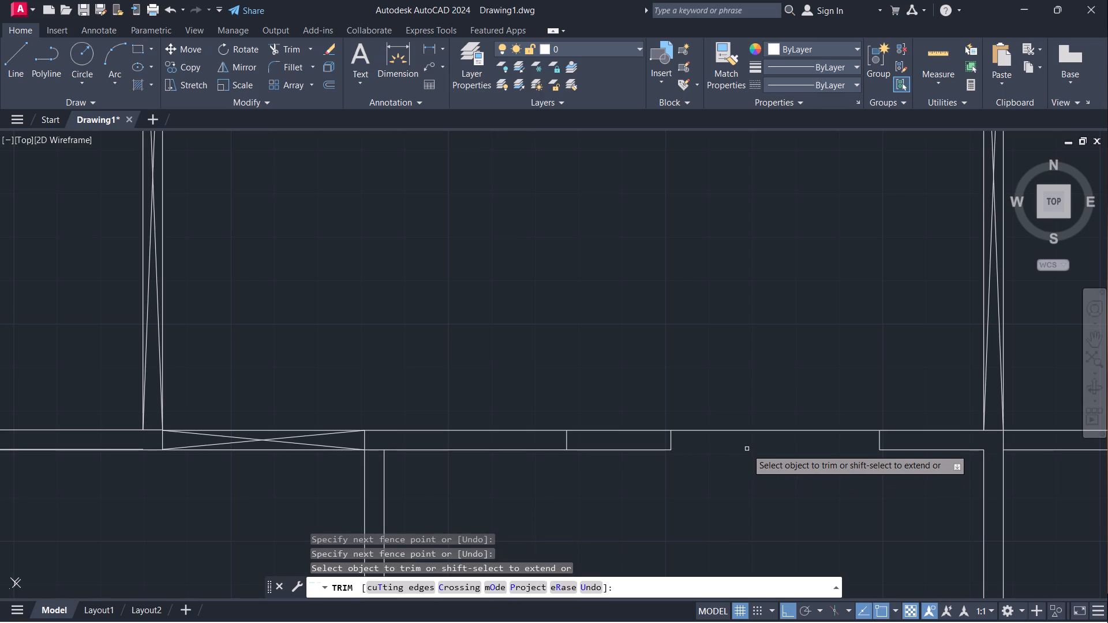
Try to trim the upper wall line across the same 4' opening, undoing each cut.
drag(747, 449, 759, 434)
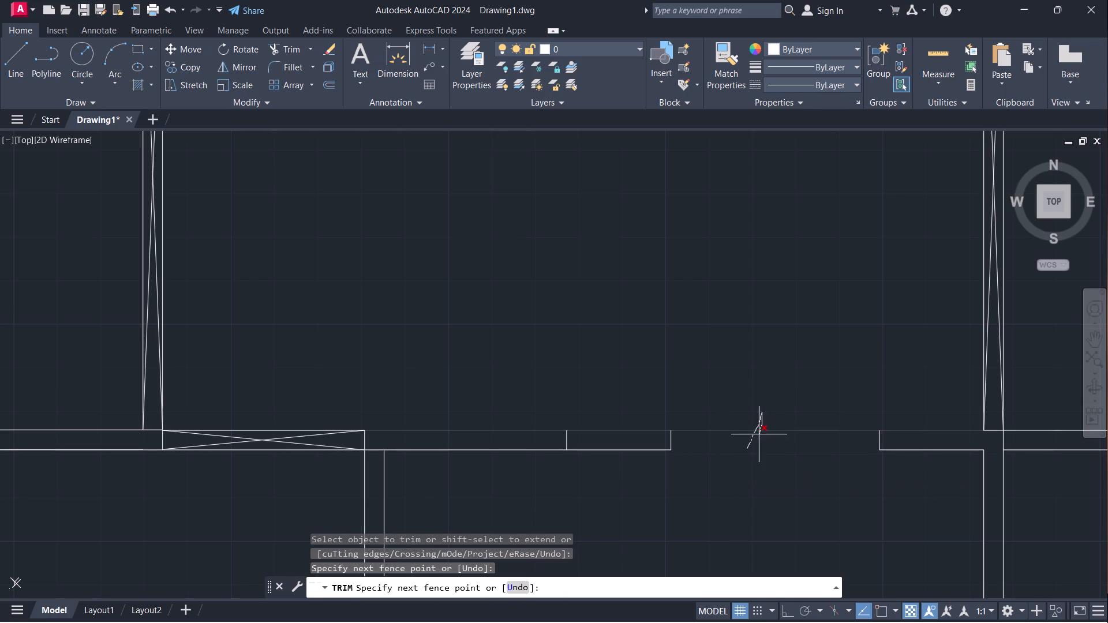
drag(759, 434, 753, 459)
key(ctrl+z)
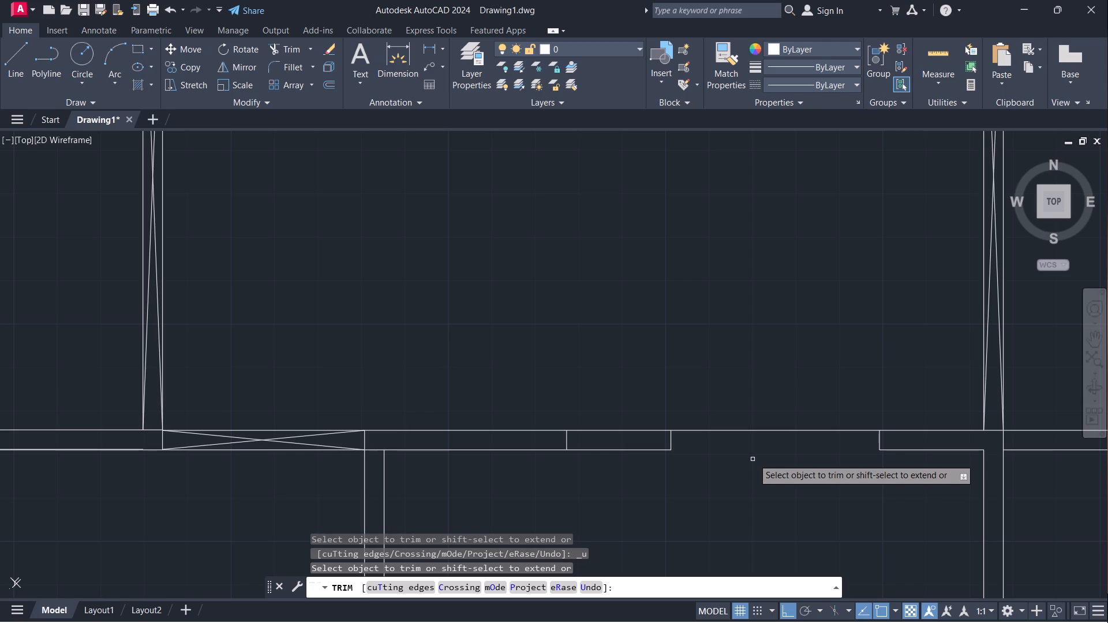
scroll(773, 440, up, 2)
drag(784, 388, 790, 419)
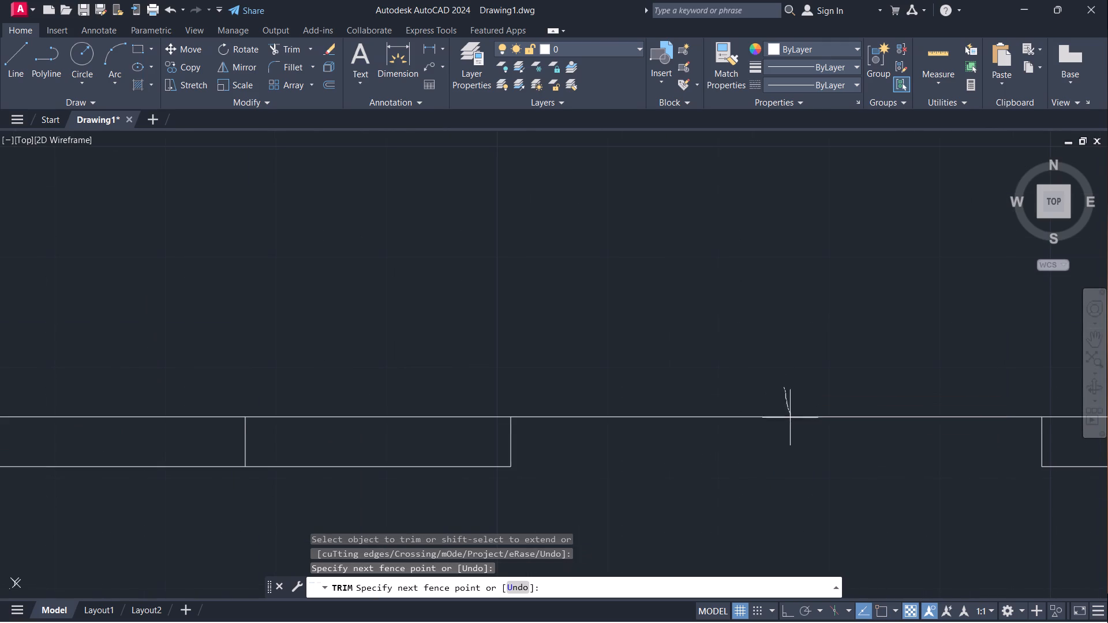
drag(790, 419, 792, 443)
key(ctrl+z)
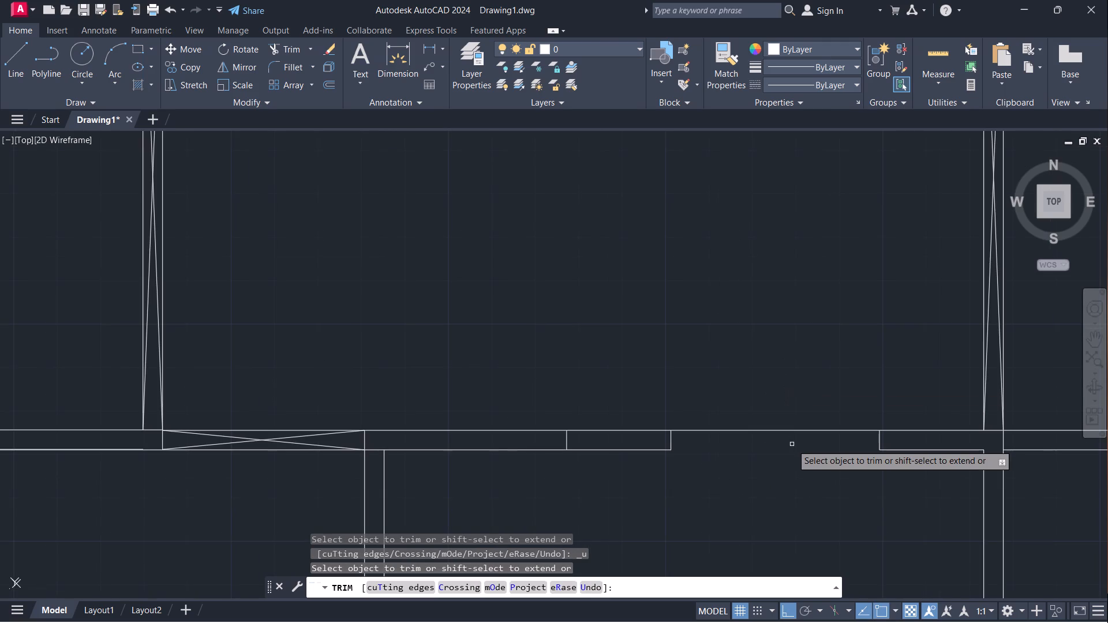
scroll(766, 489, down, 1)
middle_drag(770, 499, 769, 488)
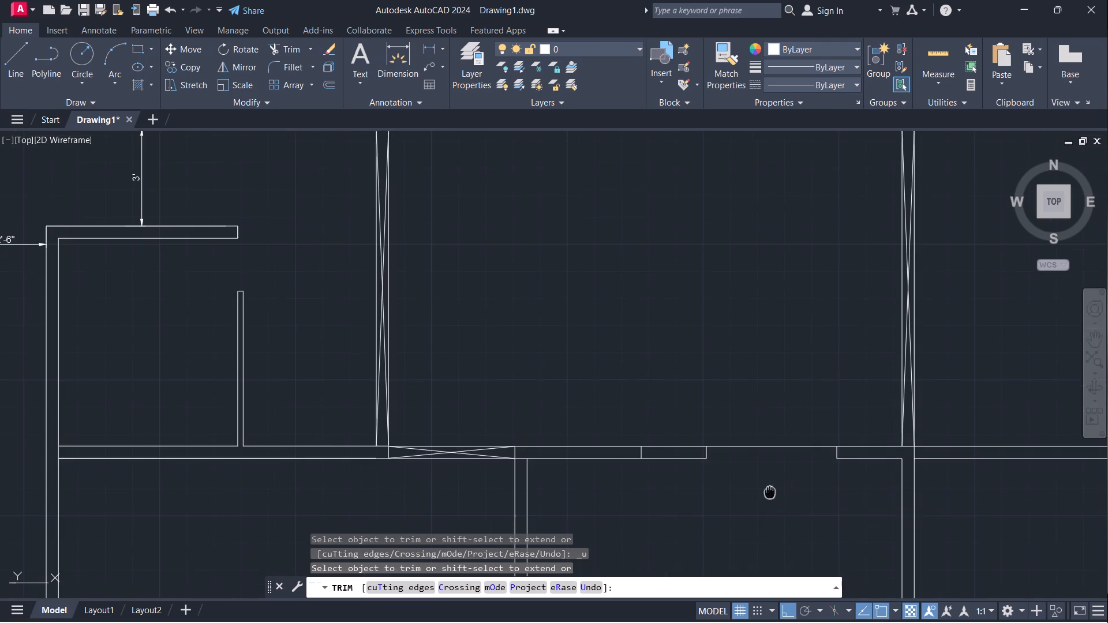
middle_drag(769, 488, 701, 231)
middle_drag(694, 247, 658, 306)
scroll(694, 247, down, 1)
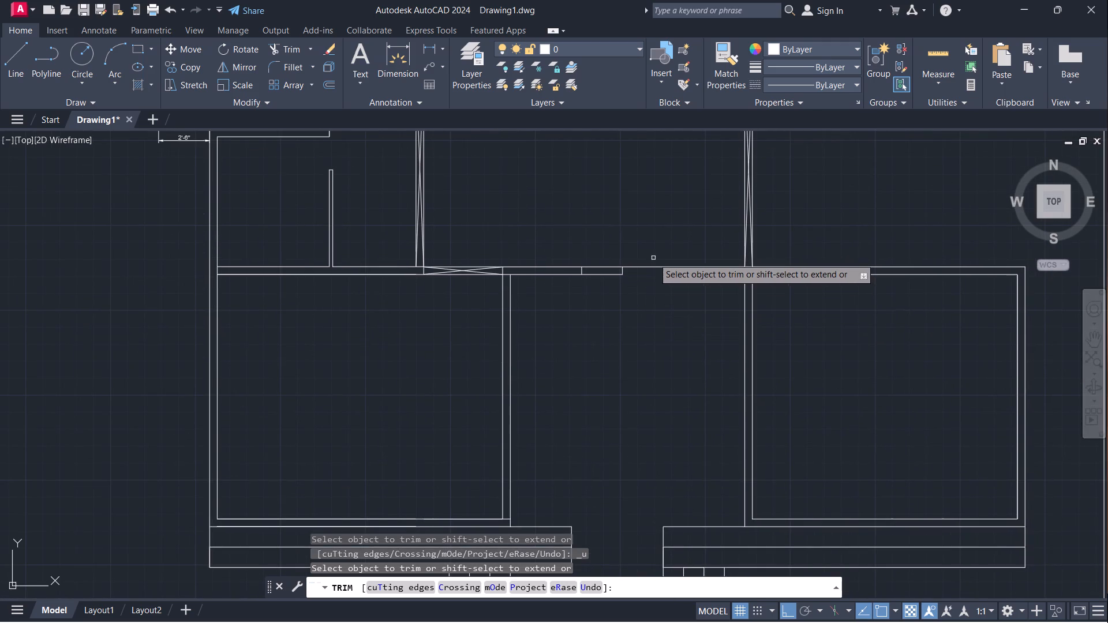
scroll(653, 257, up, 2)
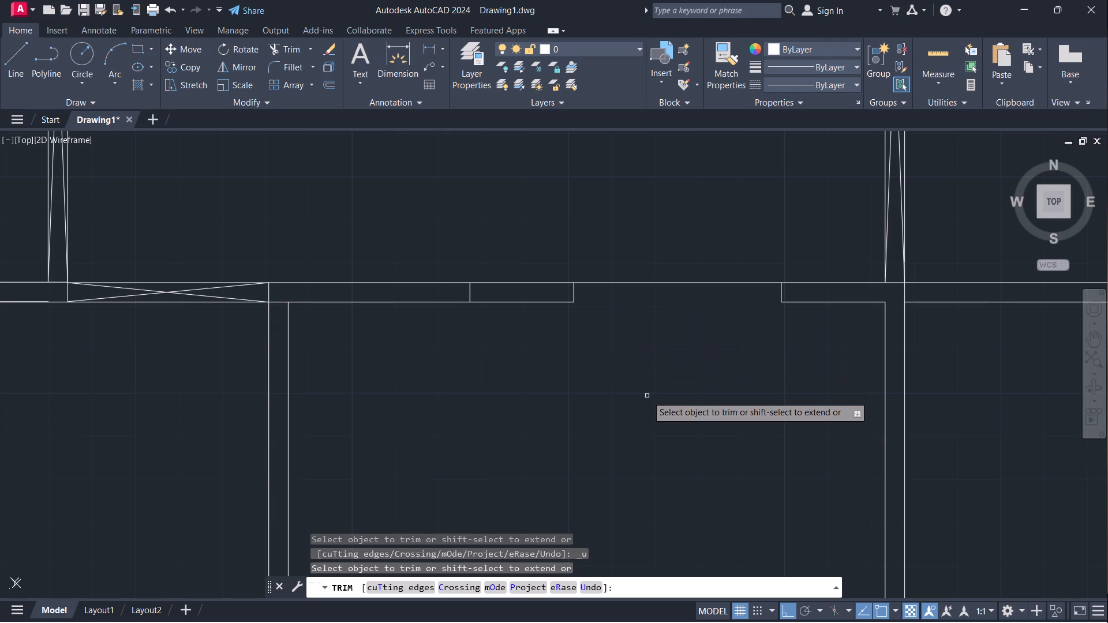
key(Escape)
Draw short lines across the wall thickness over both end lines of the 4' opening.
key(l)
key(Return)
scroll(548, 294, up, 3)
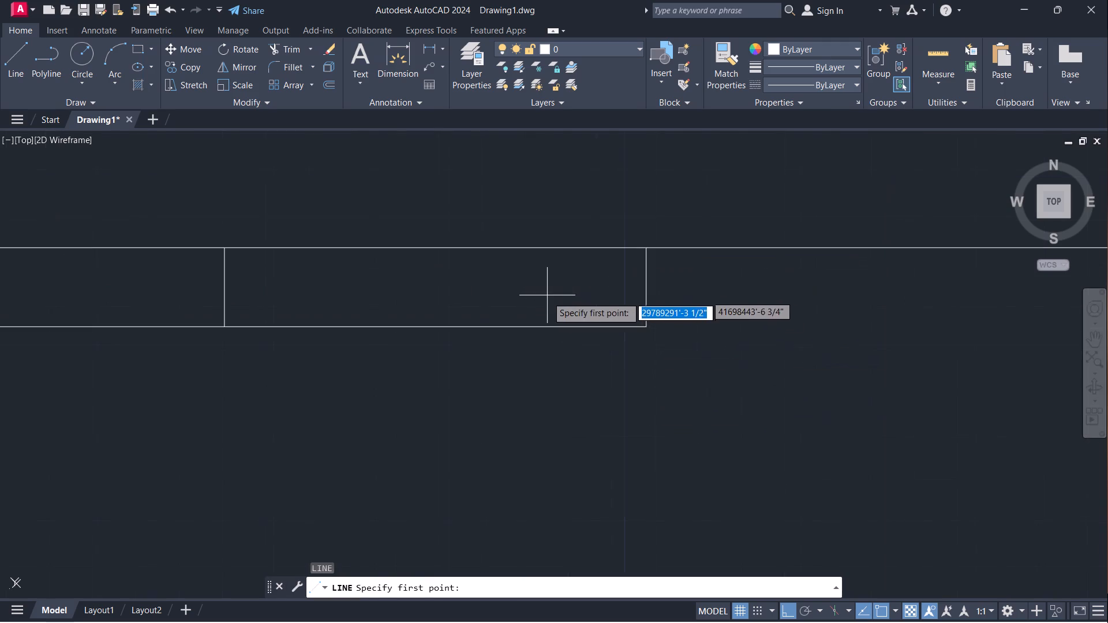
click(645, 328)
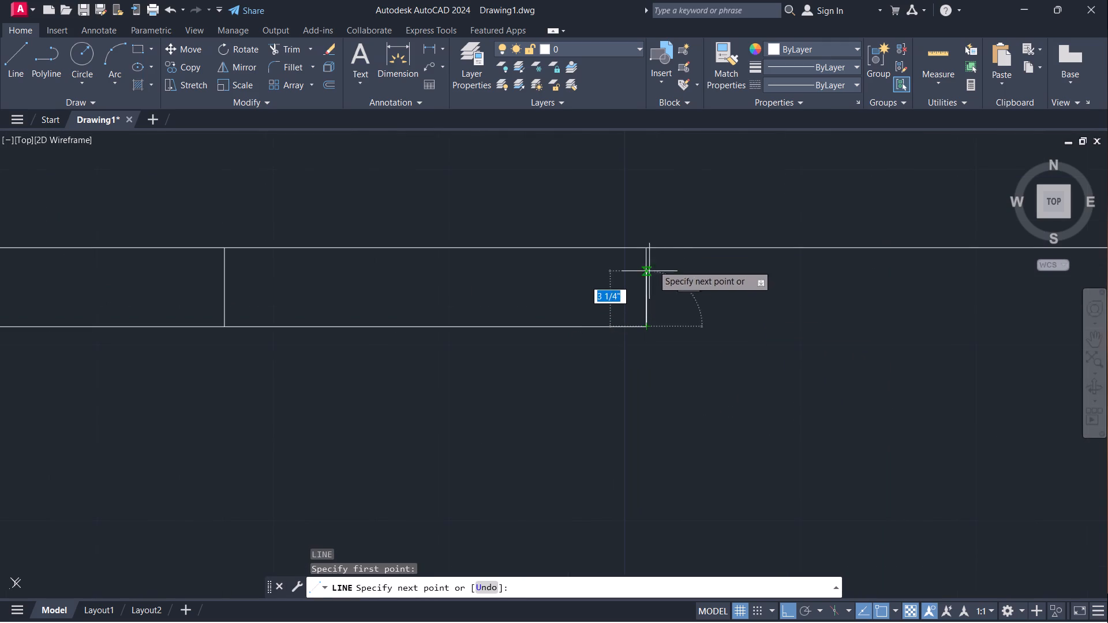
click(646, 249)
scroll(705, 311, down, 1)
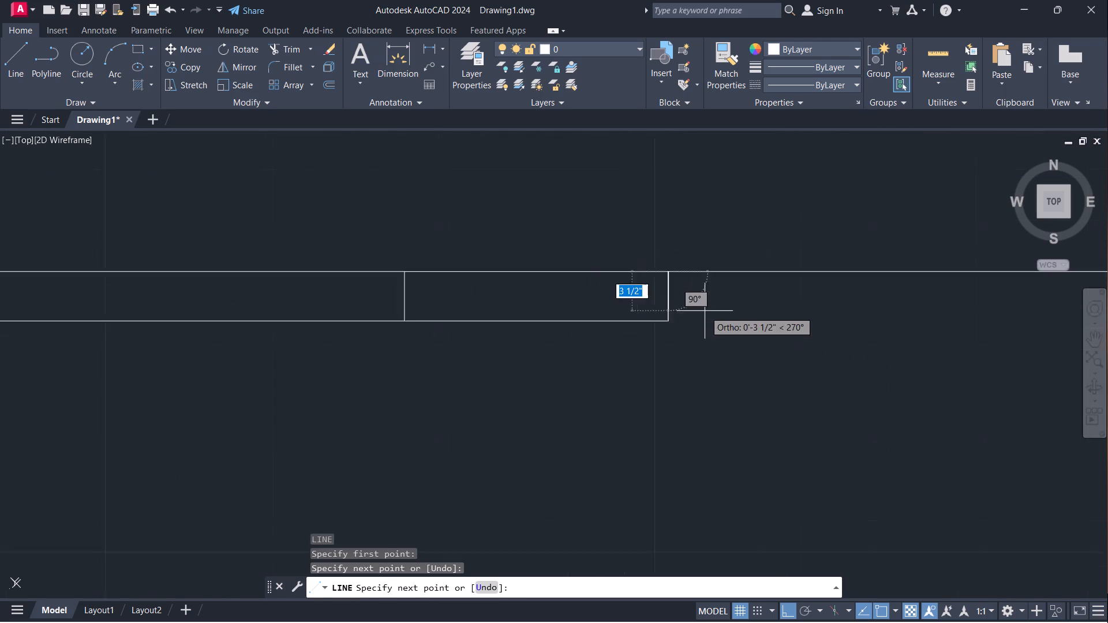
scroll(705, 311, down, 2)
key(space)
scroll(902, 300, up, 3)
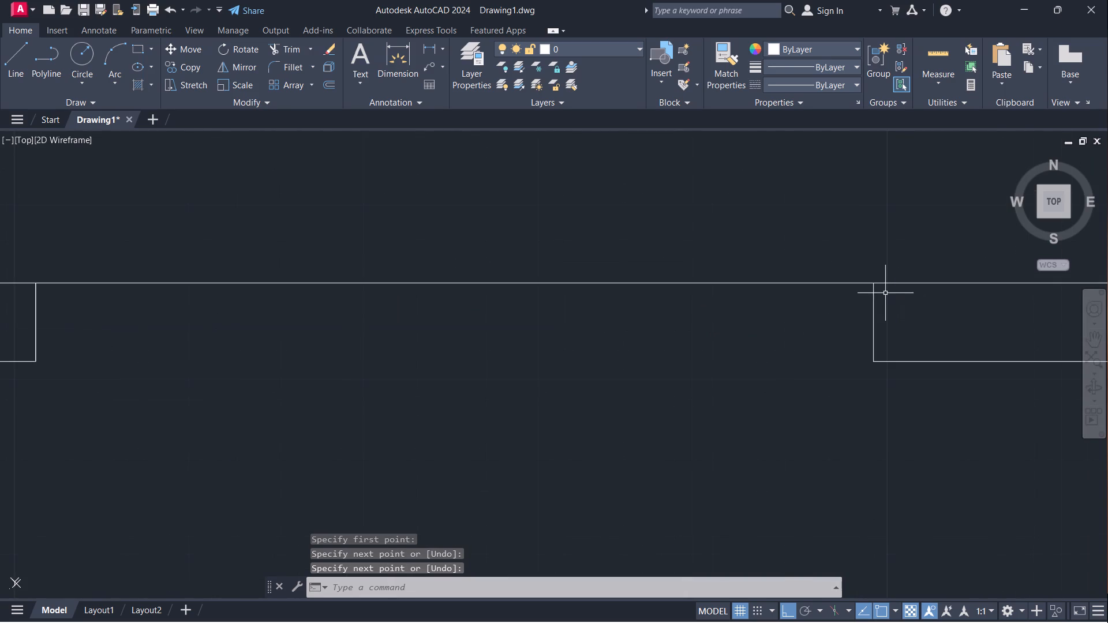
key(space)
click(871, 283)
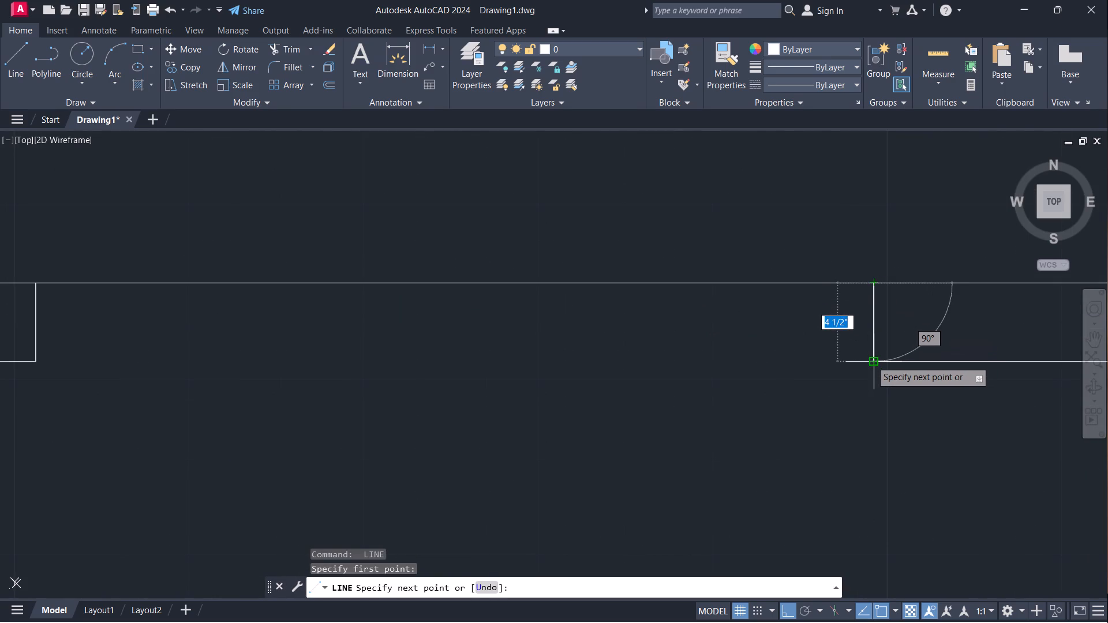
click(873, 360)
key(space)
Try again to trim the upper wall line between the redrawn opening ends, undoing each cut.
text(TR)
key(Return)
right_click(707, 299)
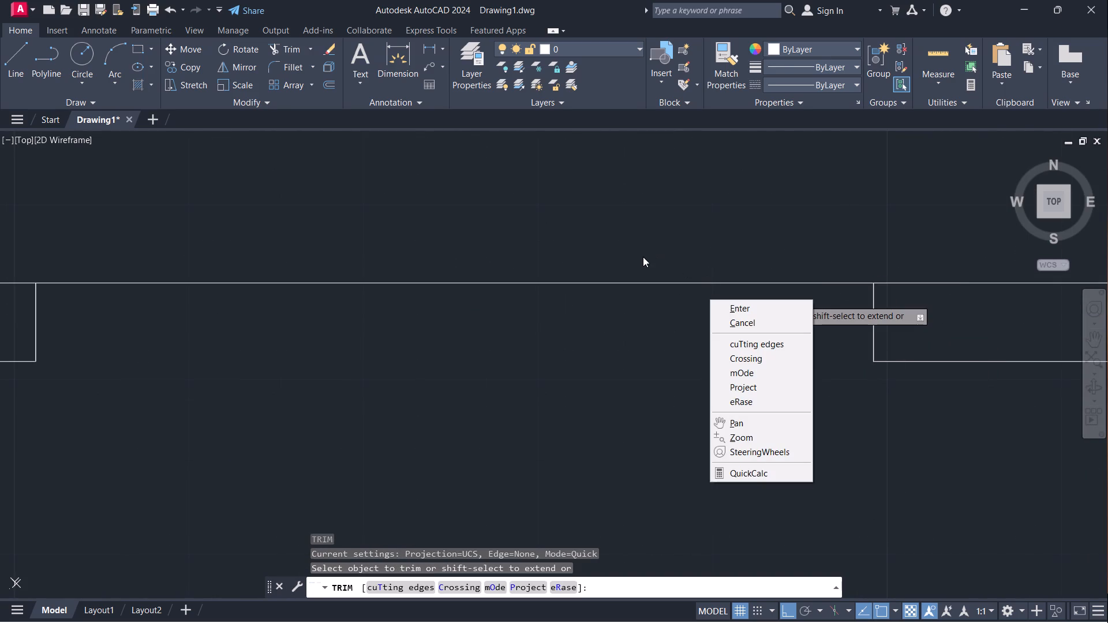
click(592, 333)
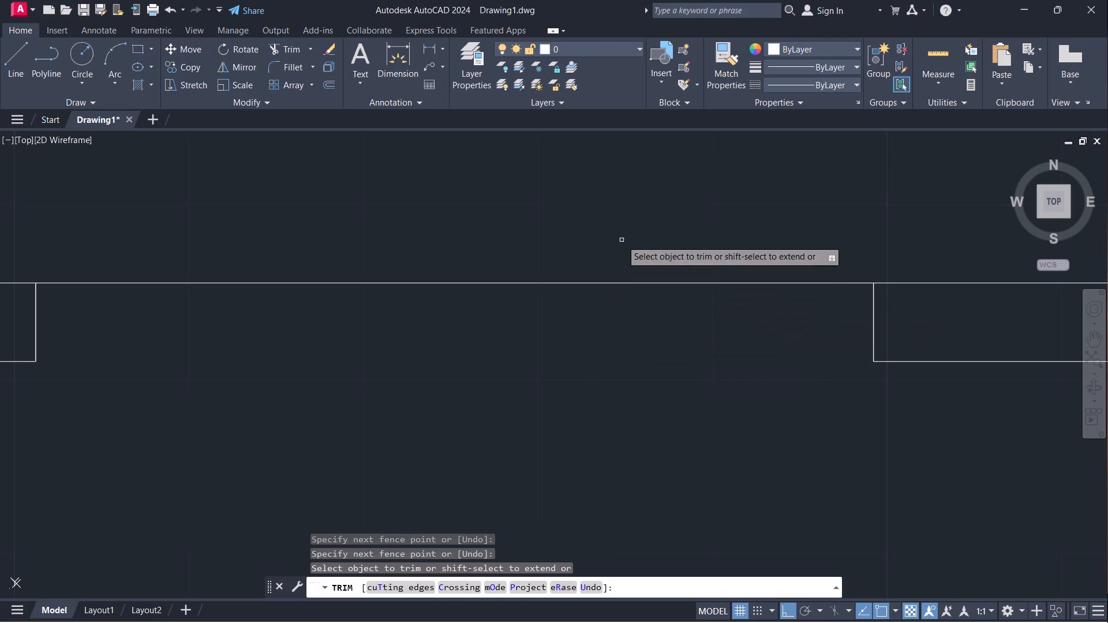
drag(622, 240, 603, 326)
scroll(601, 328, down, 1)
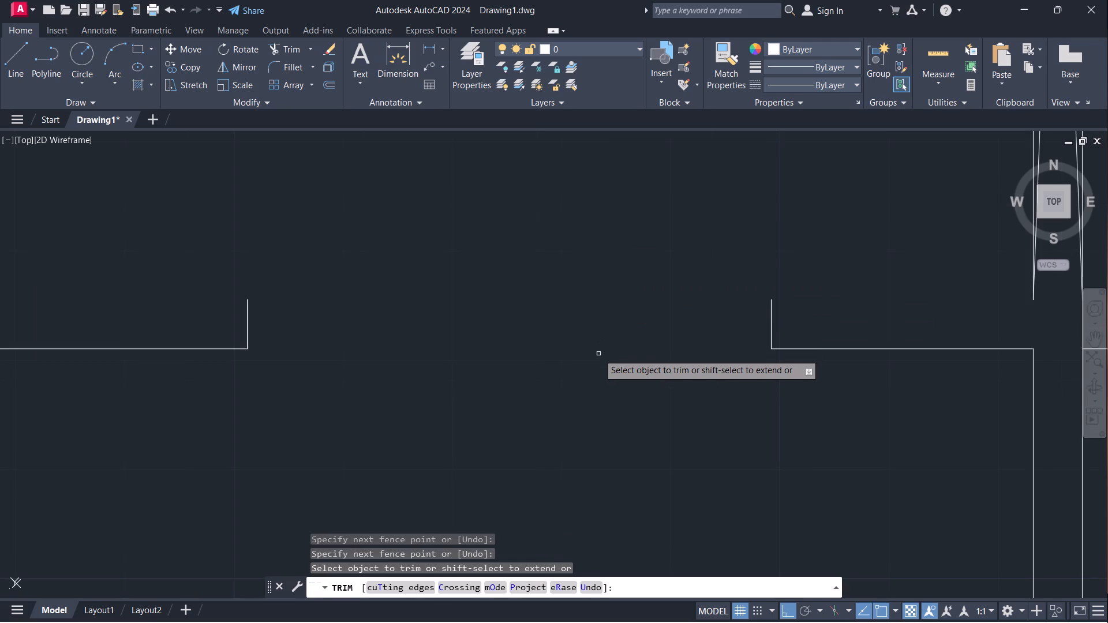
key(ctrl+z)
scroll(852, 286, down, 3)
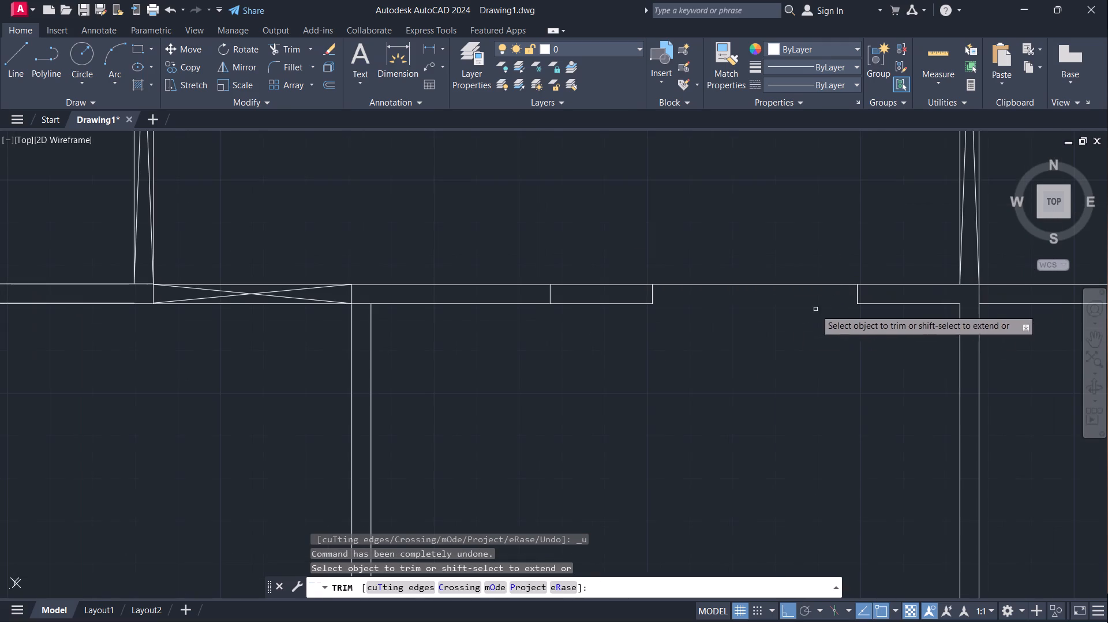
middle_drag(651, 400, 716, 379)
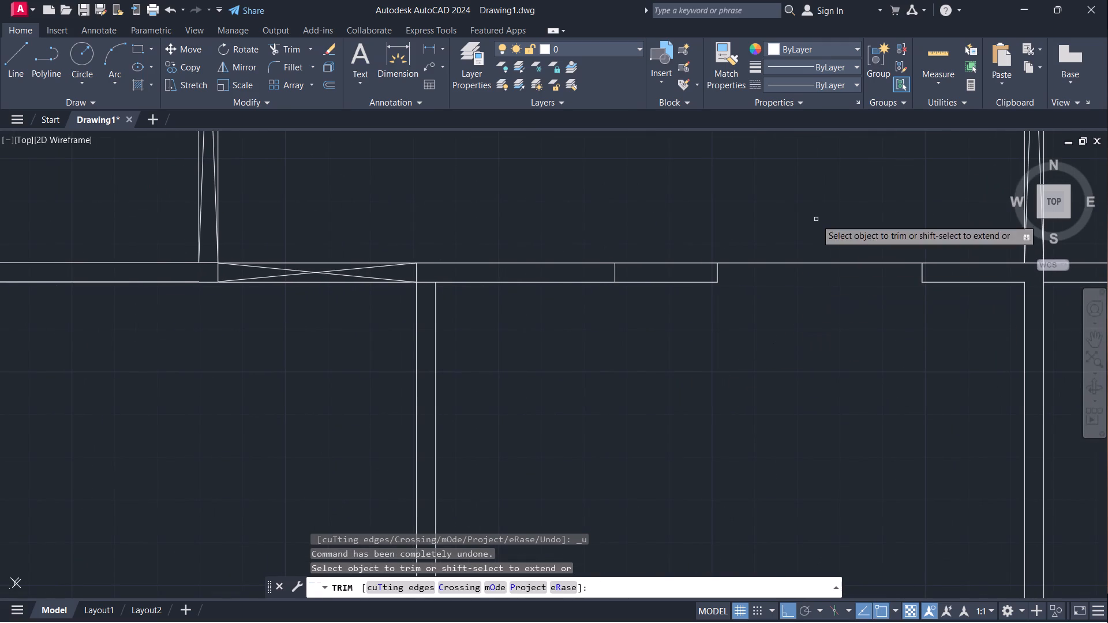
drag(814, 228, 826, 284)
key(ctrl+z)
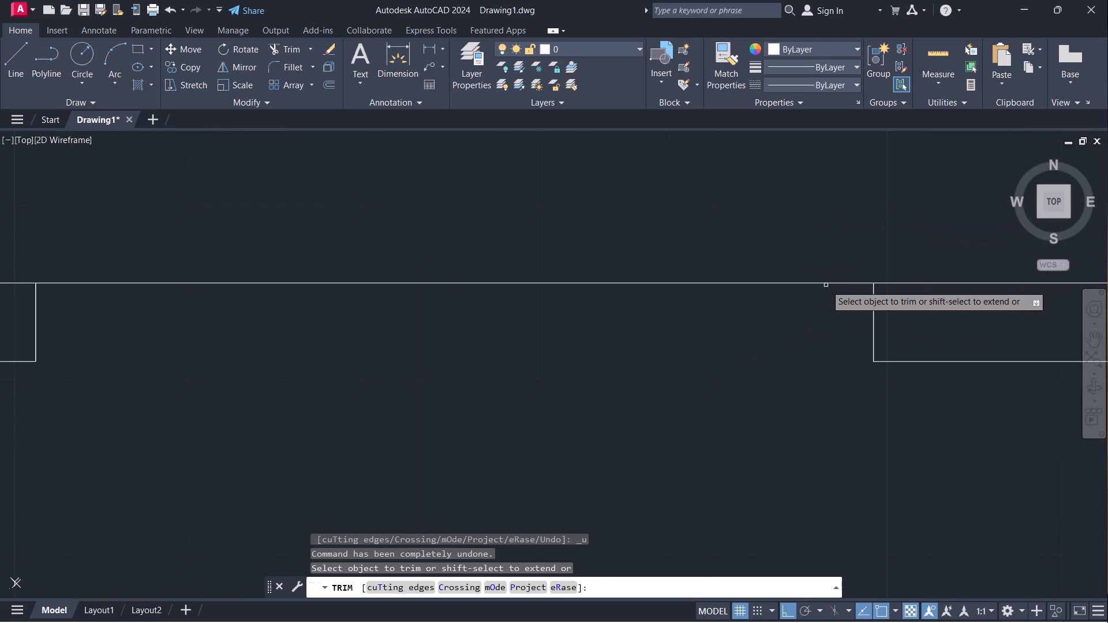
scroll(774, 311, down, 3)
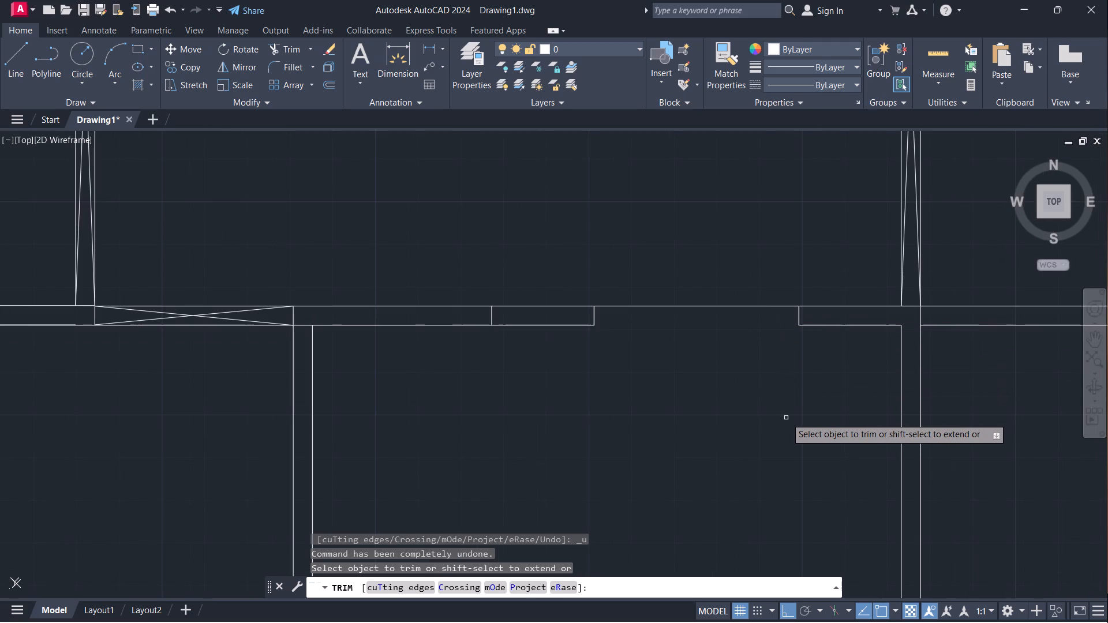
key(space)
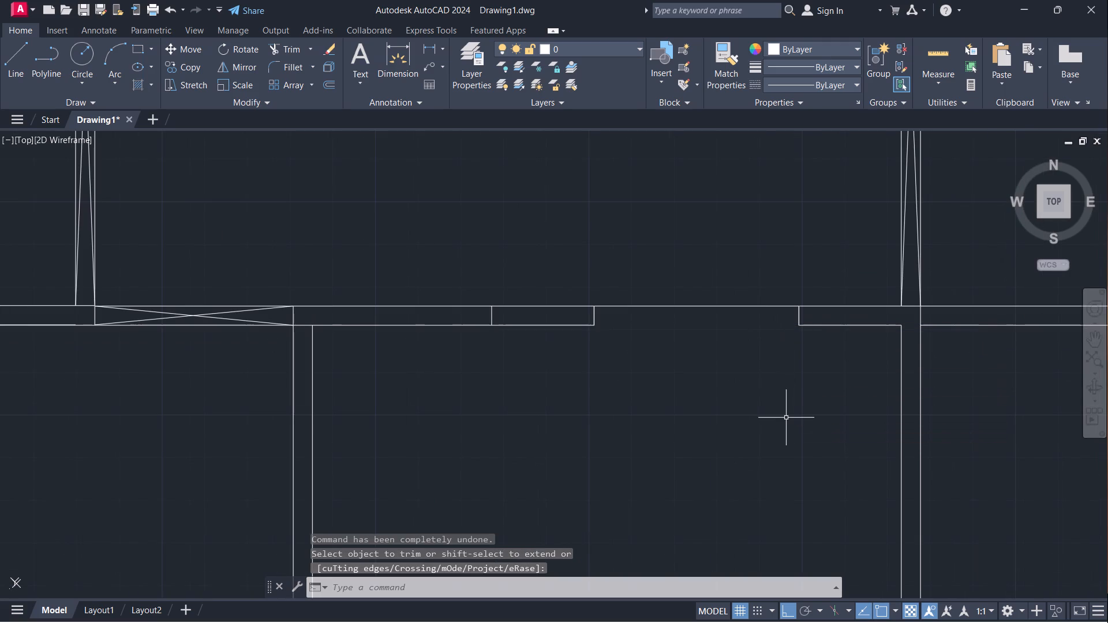
Draw a 2' line along the upper wall line from the opening's right end to the left face of the right-hand vertical wall.
key(l)
key(Return)
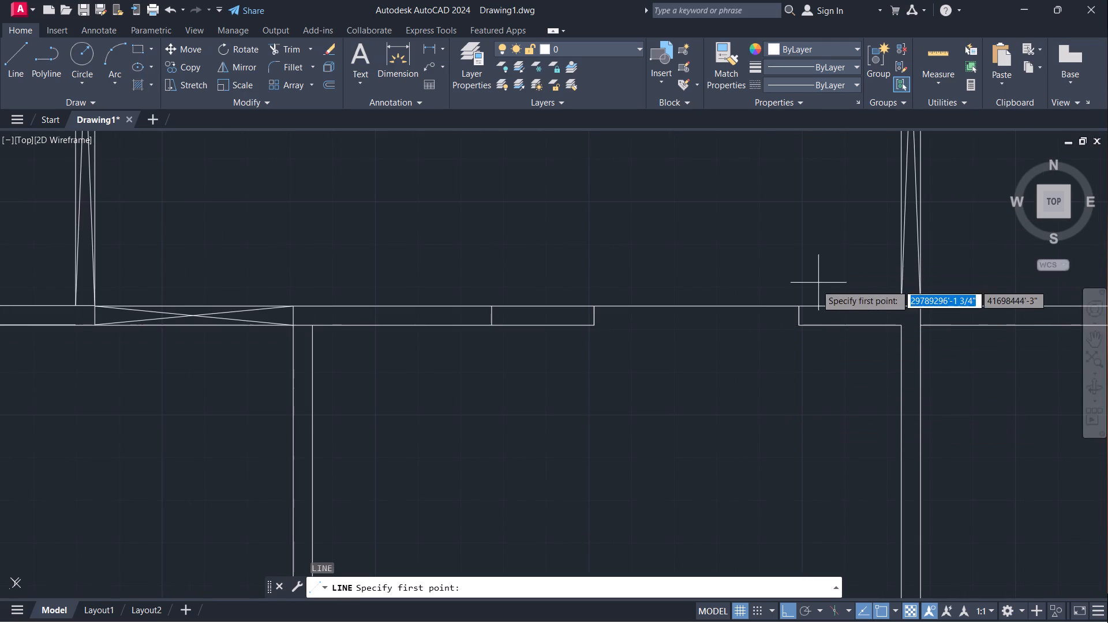
scroll(808, 292, up, 2)
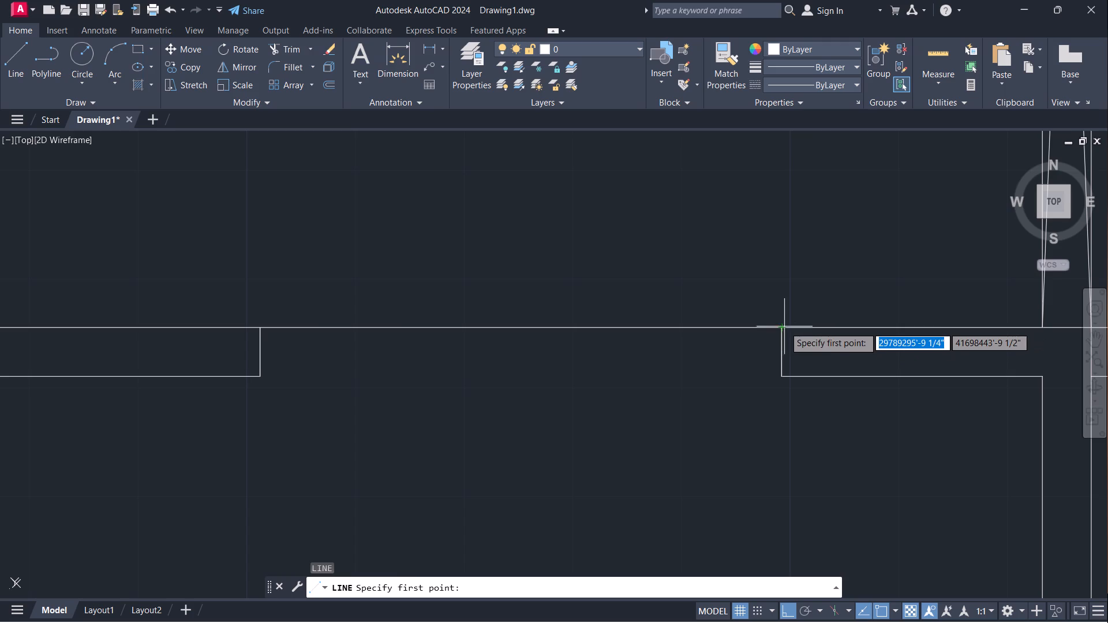
click(784, 326)
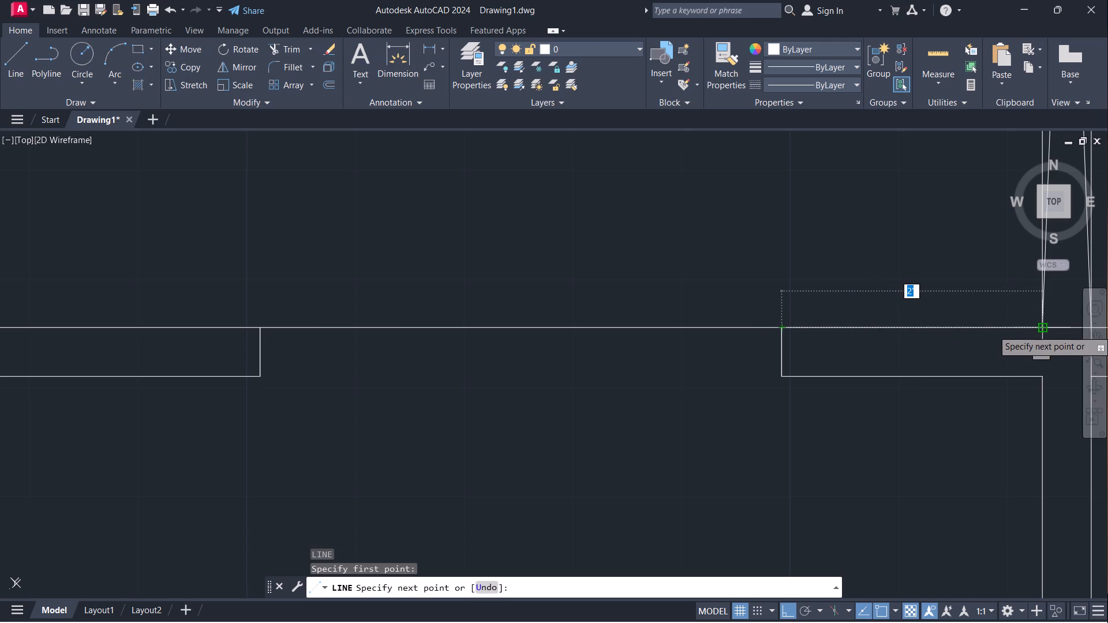
click(1040, 330)
key(space)
scroll(182, 258, down, 2)
Draw a line along the upper wall line from the opening's left end to the near corner of the crossed opening.
middle_drag(224, 332, 630, 384)
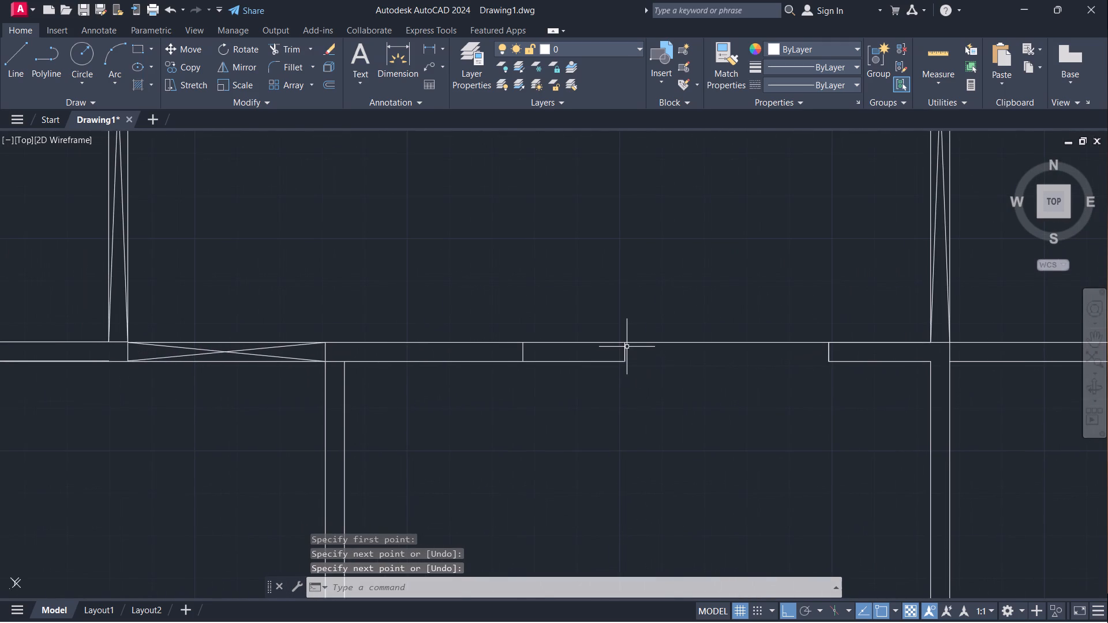
key(space)
click(624, 343)
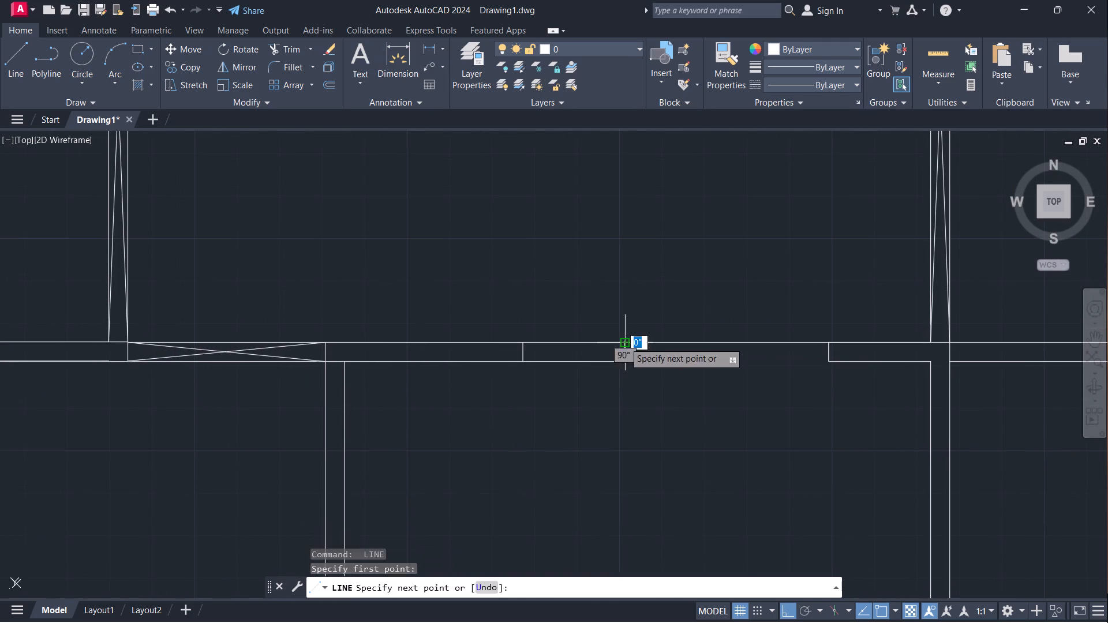
click(329, 346)
key(space)
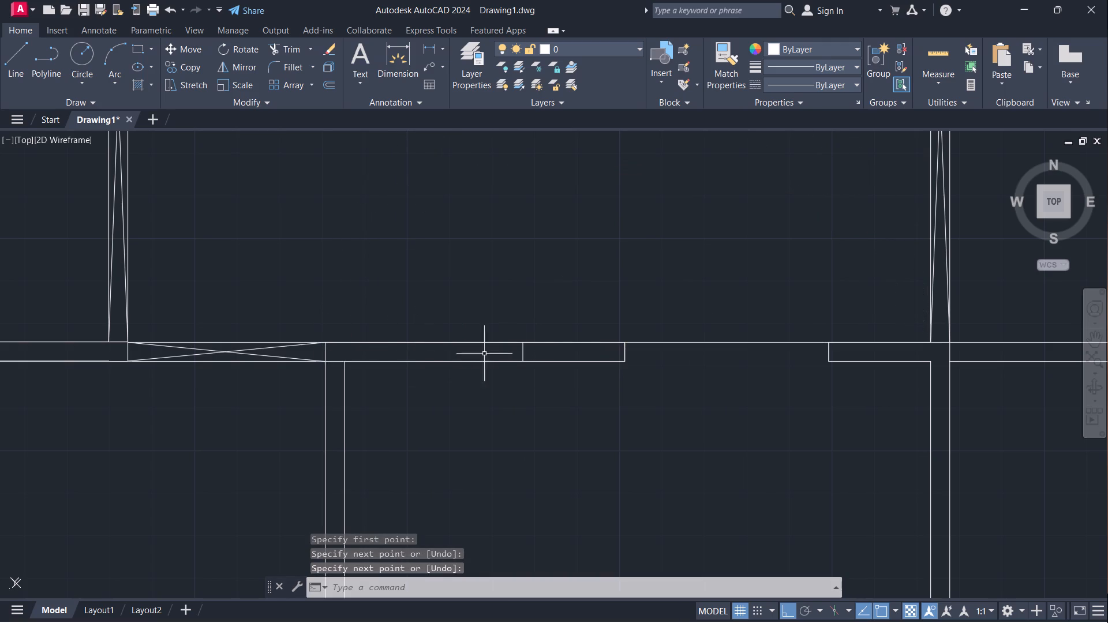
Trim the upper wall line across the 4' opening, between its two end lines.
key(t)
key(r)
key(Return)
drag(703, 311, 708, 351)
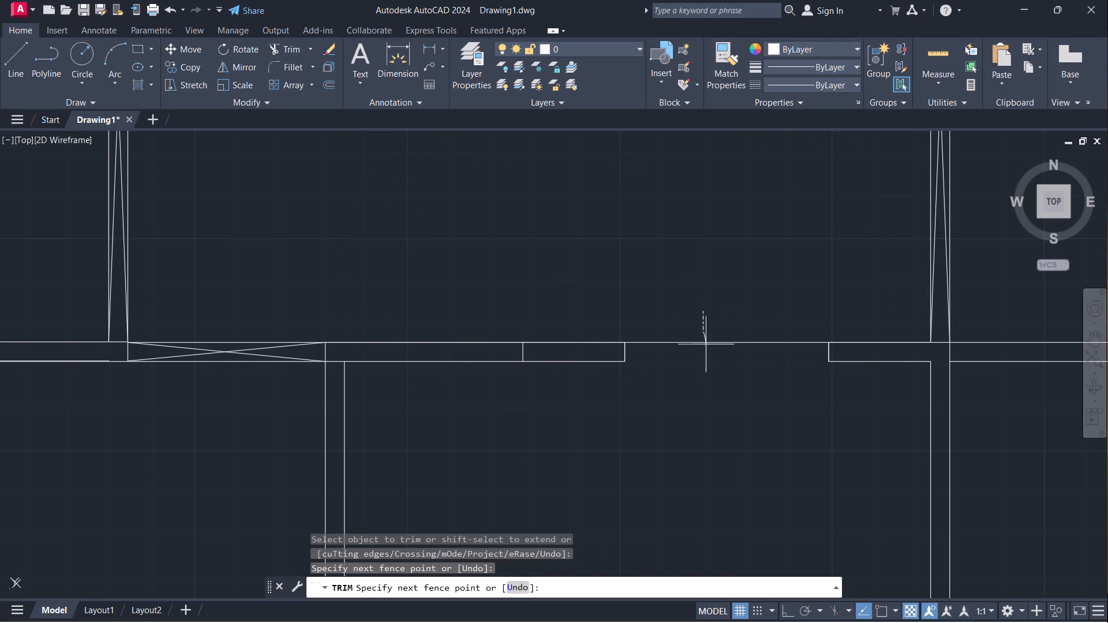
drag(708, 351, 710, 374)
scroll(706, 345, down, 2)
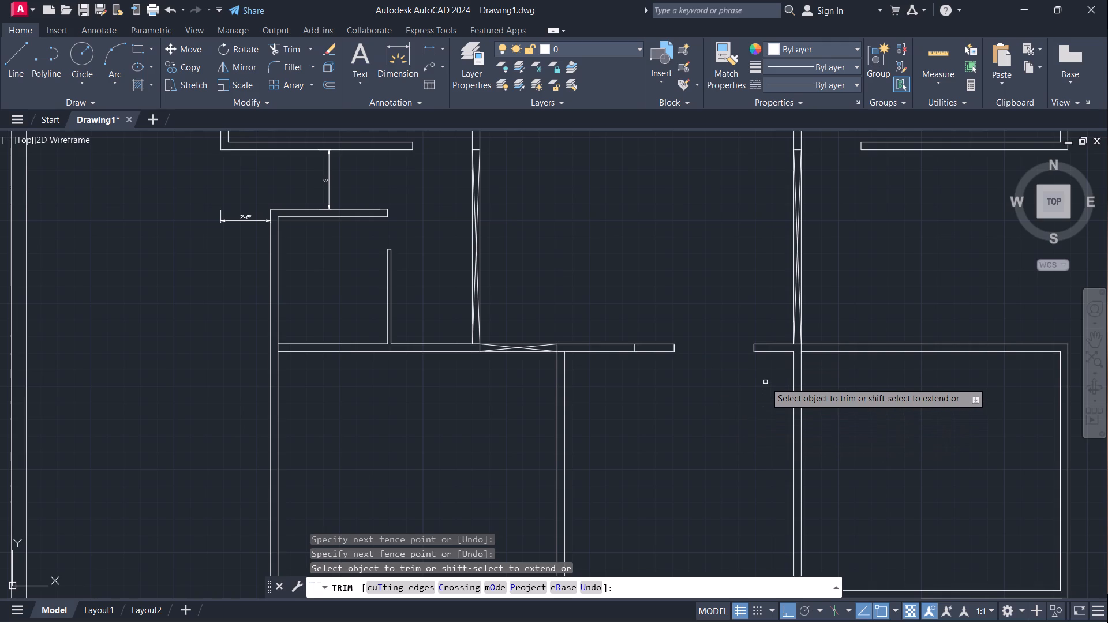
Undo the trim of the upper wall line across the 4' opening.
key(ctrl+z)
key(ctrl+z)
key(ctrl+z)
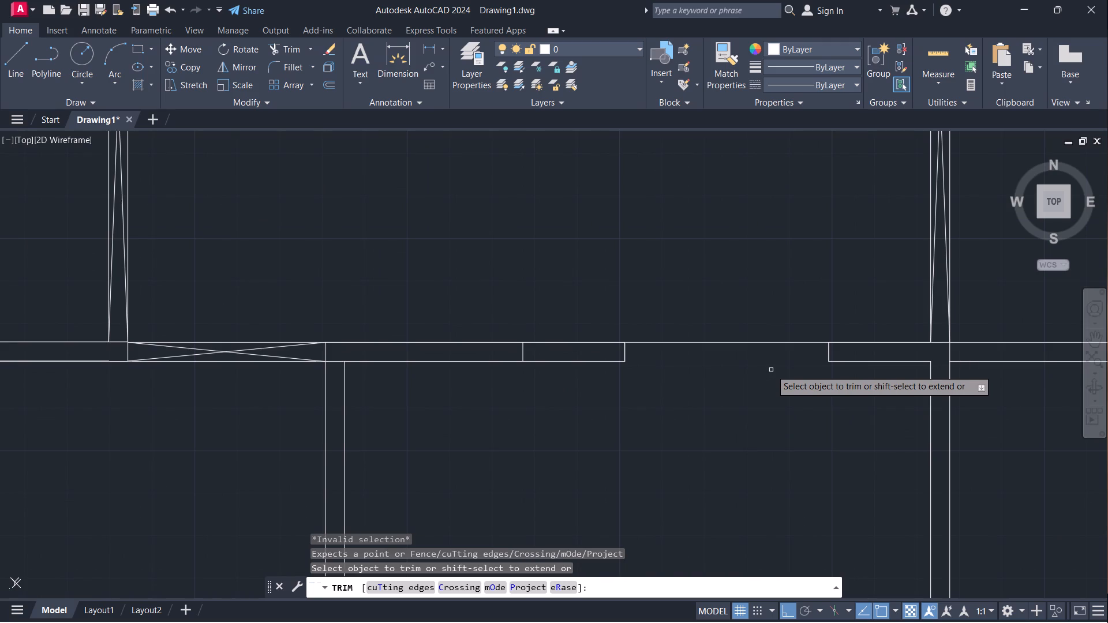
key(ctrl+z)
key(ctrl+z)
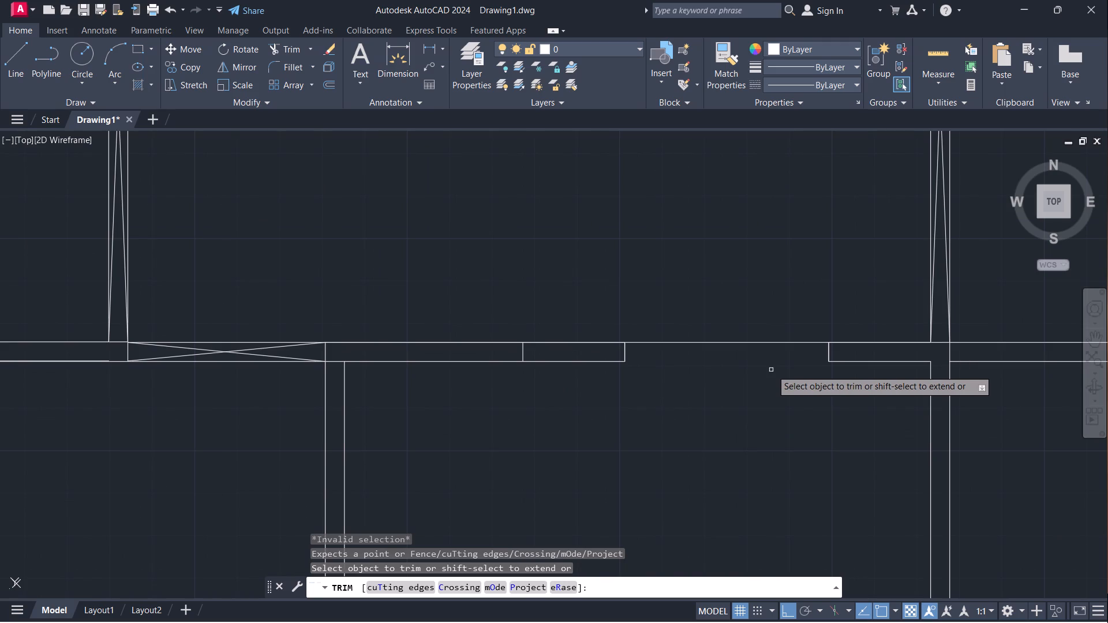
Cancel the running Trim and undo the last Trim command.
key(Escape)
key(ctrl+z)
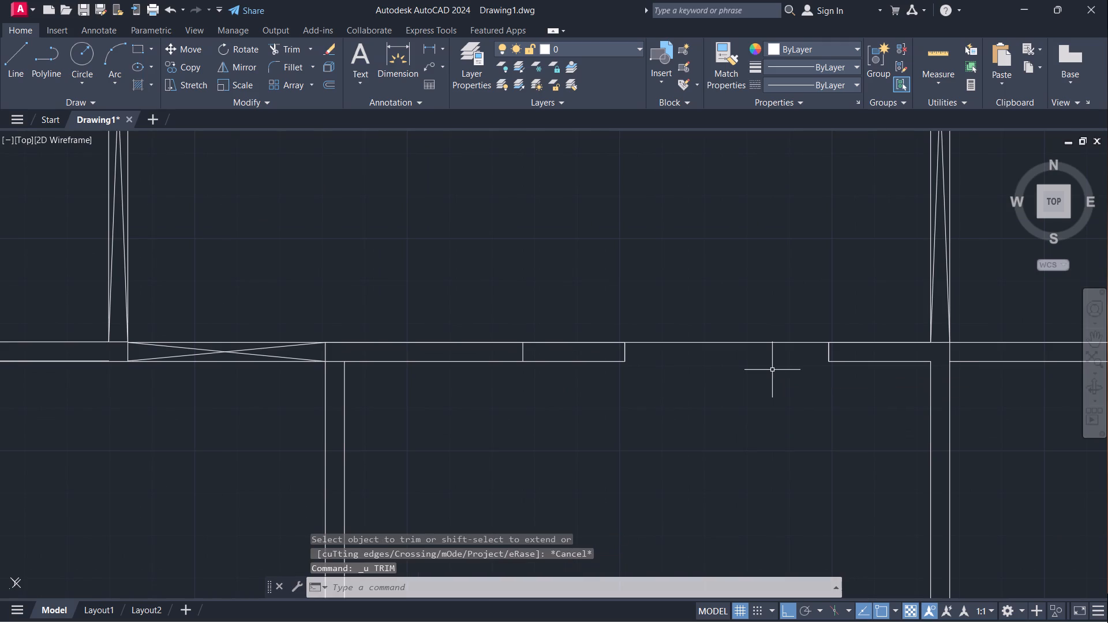
Draw a line across the horizontal wall's thickness, along the left face of the right-hand vertical wall.
scroll(872, 422, down, 1)
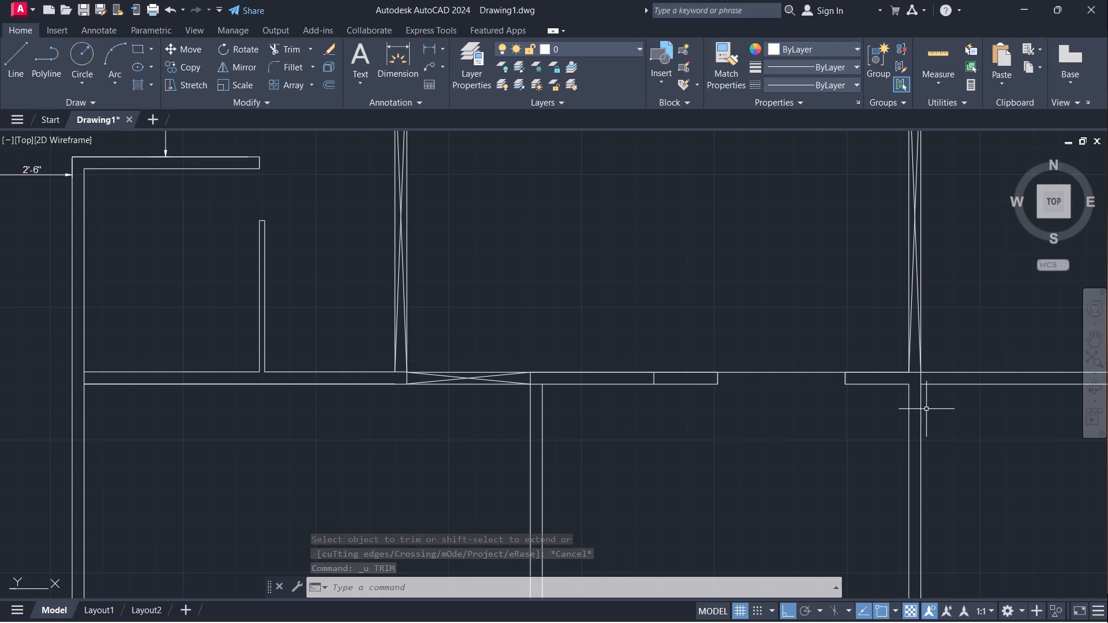
key(l)
key(Return)
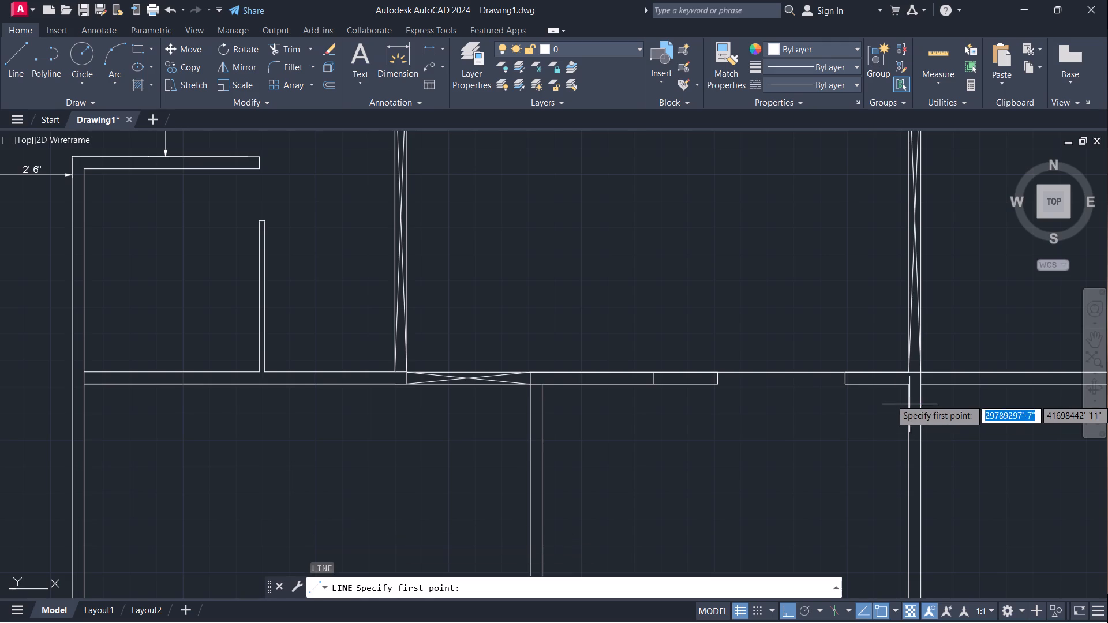
scroll(901, 396, up, 3)
click(928, 358)
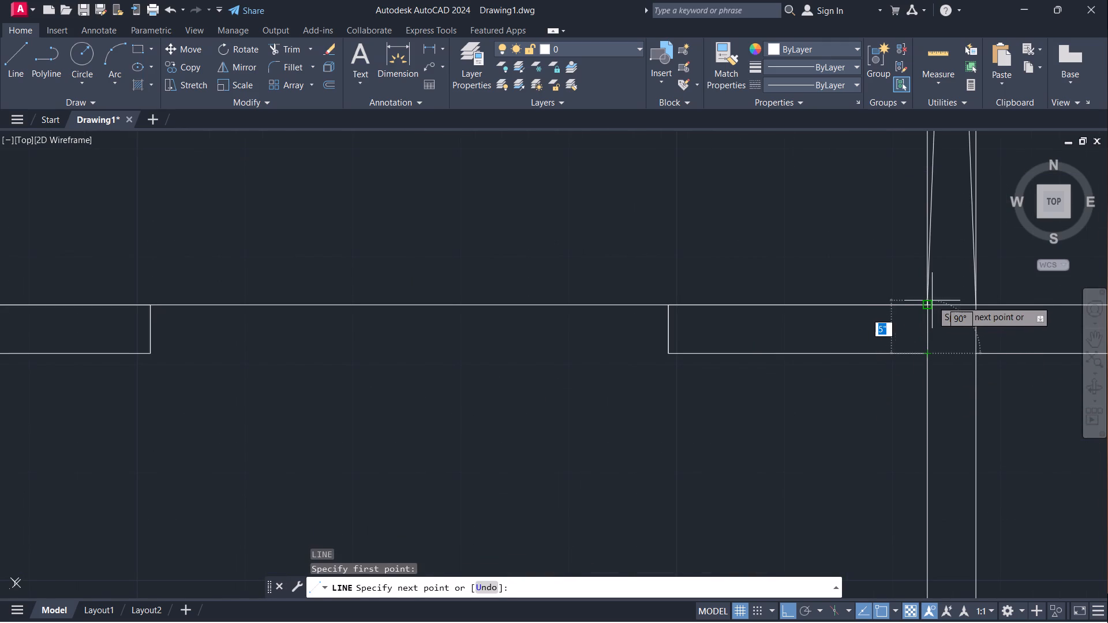
click(929, 305)
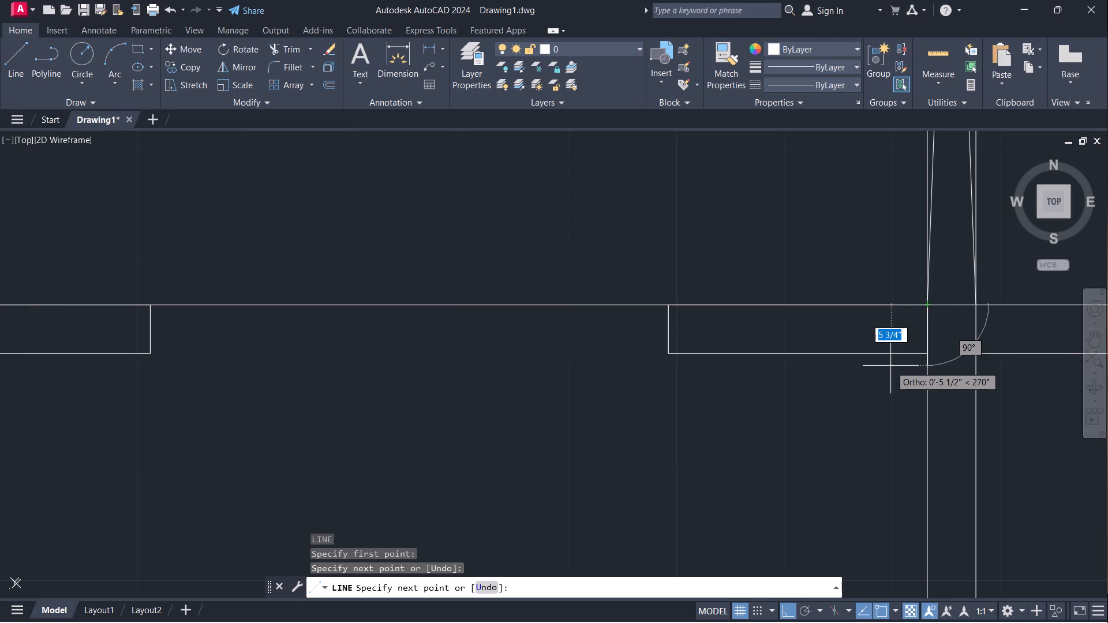
key(space)
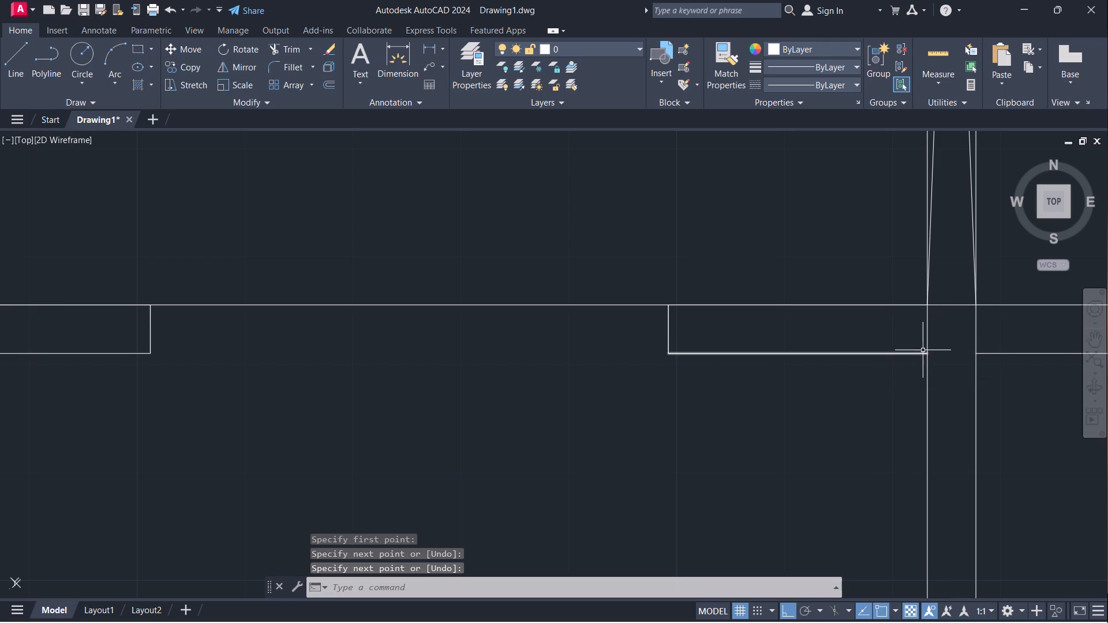
Move the new cross line 1' to the left along the horizontal wall.
click(927, 336)
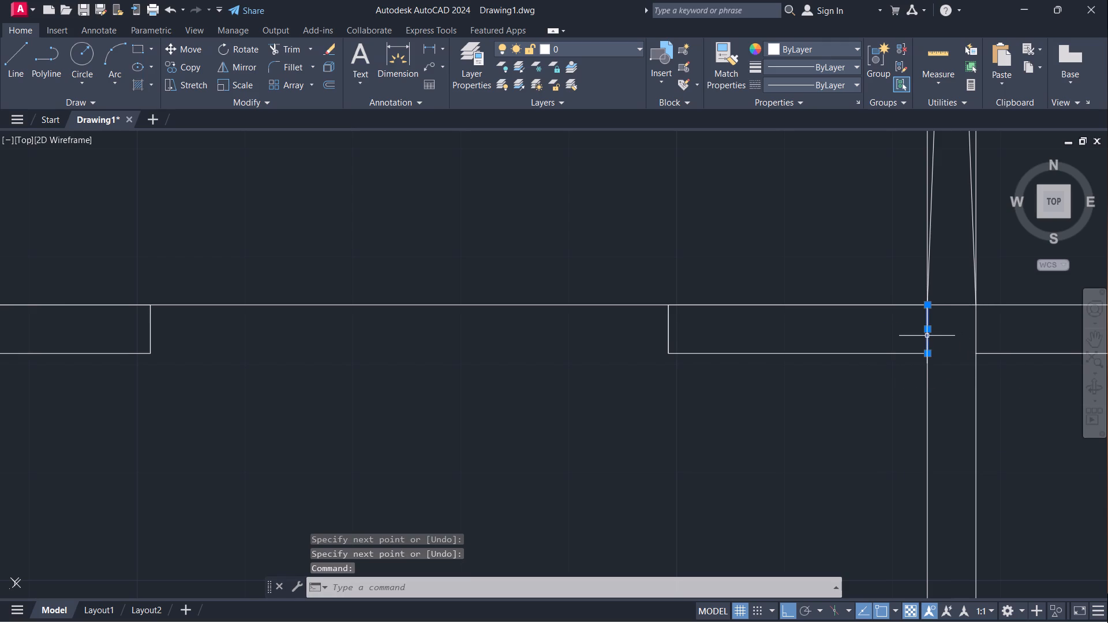
key(m)
key(Return)
scroll(926, 361, up, 2)
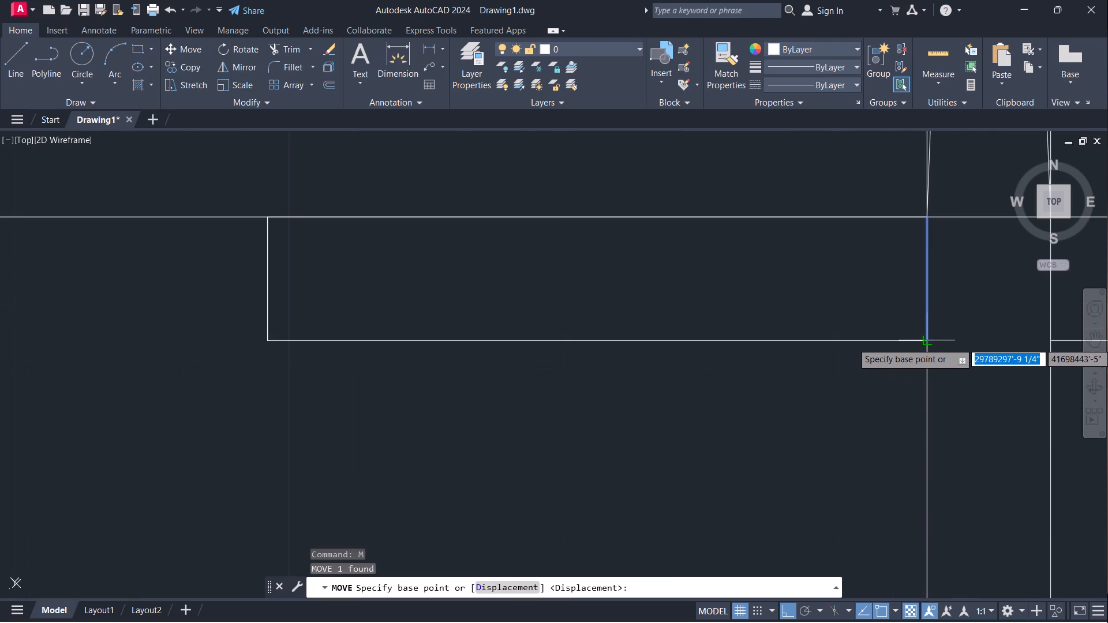
click(931, 343)
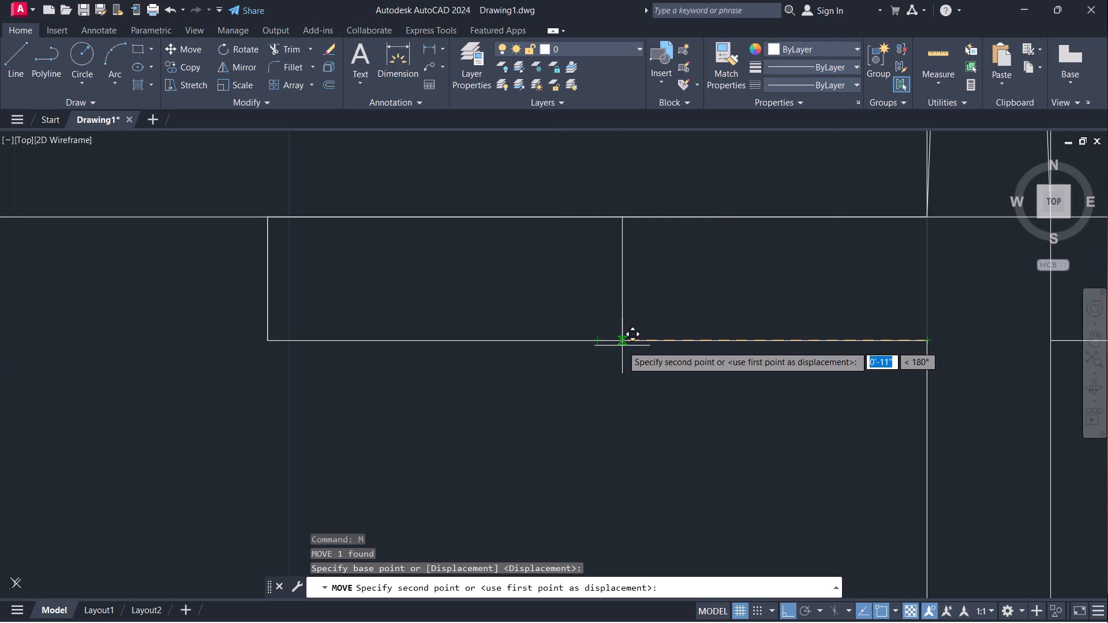
text(1')
key(Return)
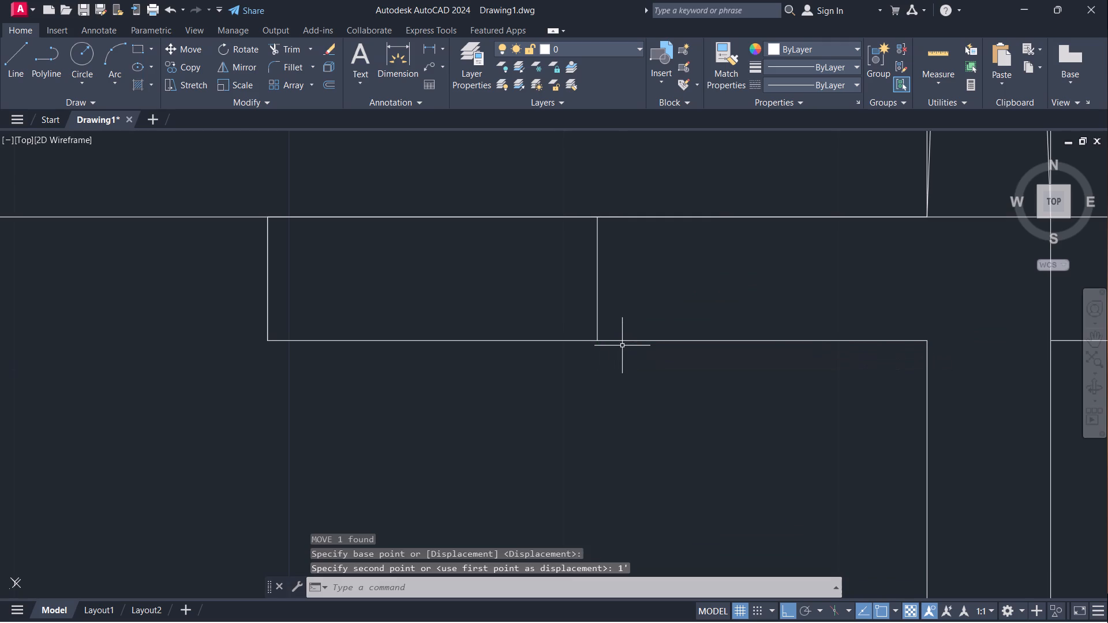
Copy the moved cross line 2' to the left, toward the 4' opening.
scroll(634, 352, down, 2)
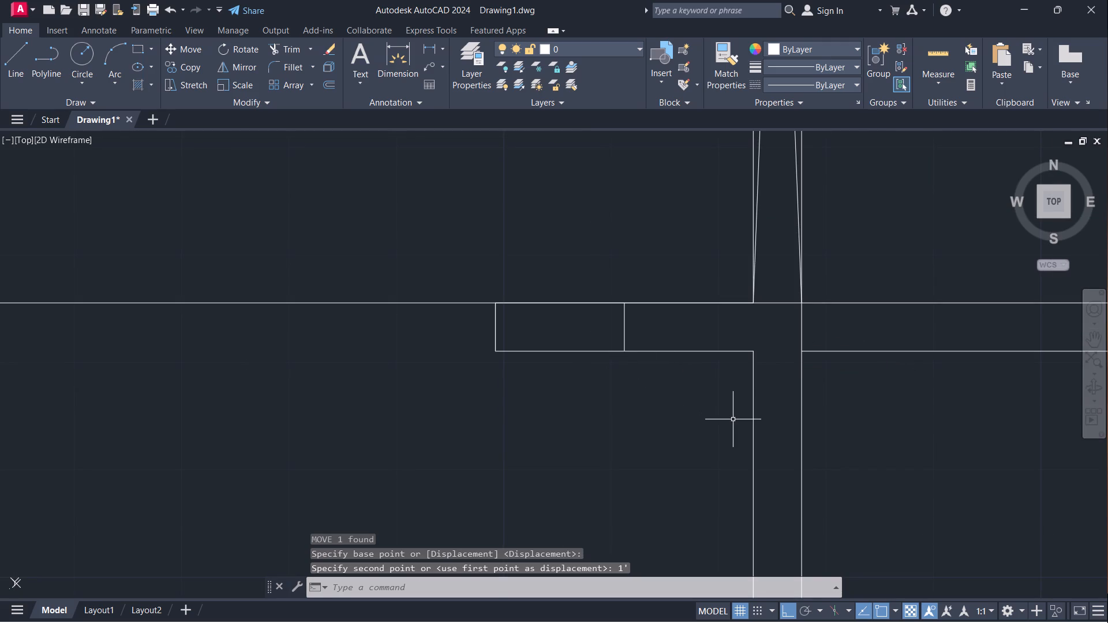
scroll(733, 419, down, 1)
middle_drag(690, 432, 762, 386)
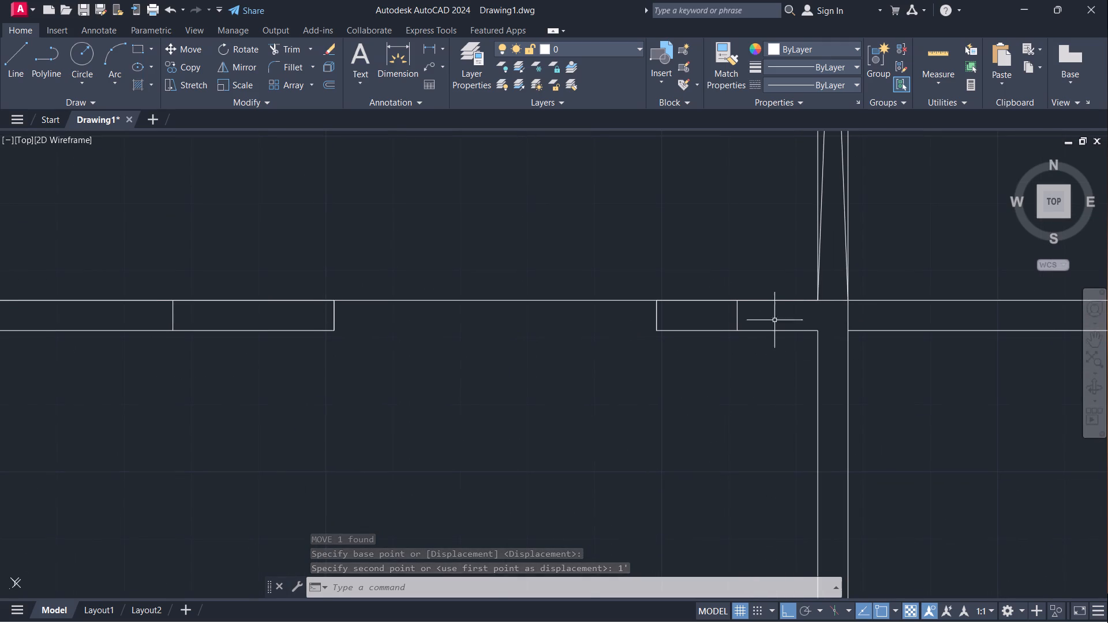
scroll(730, 309, up, 2)
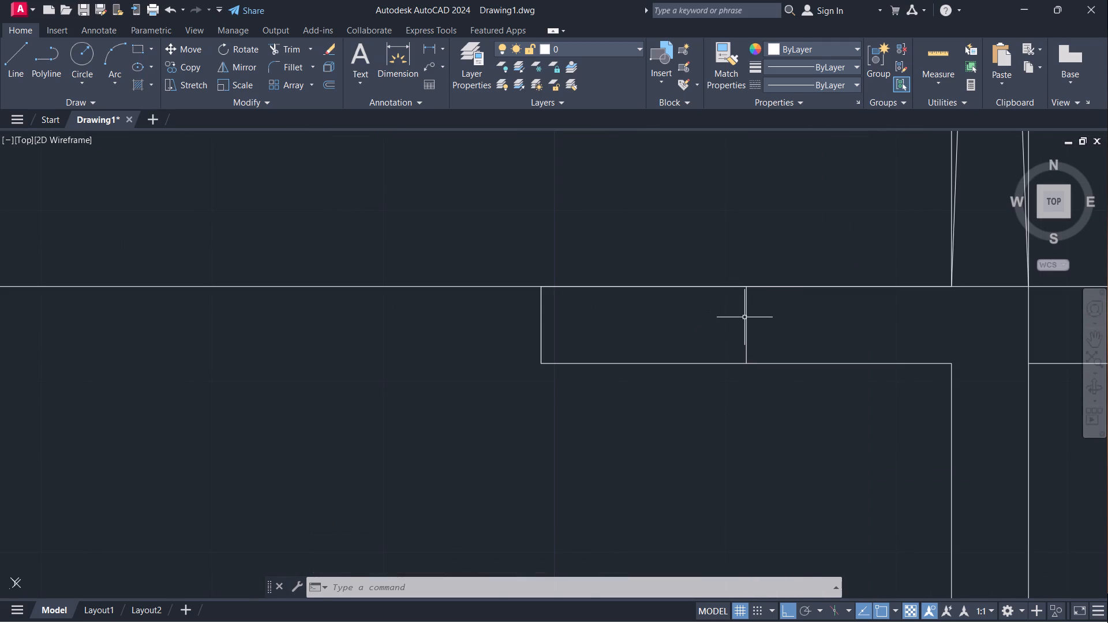
click(744, 317)
text(CO)
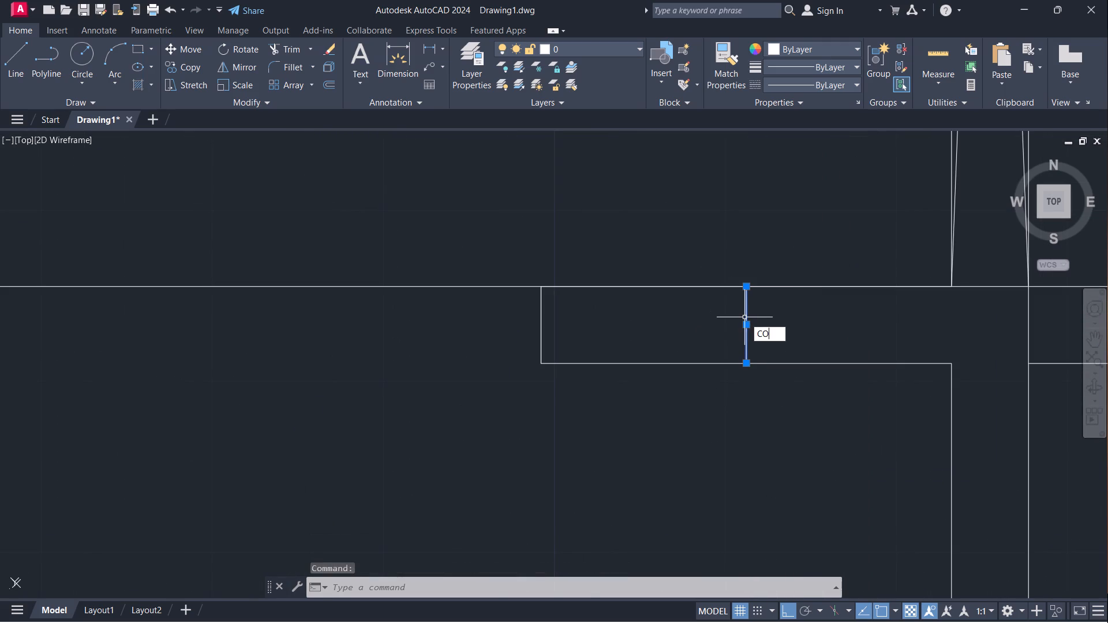
key(Return)
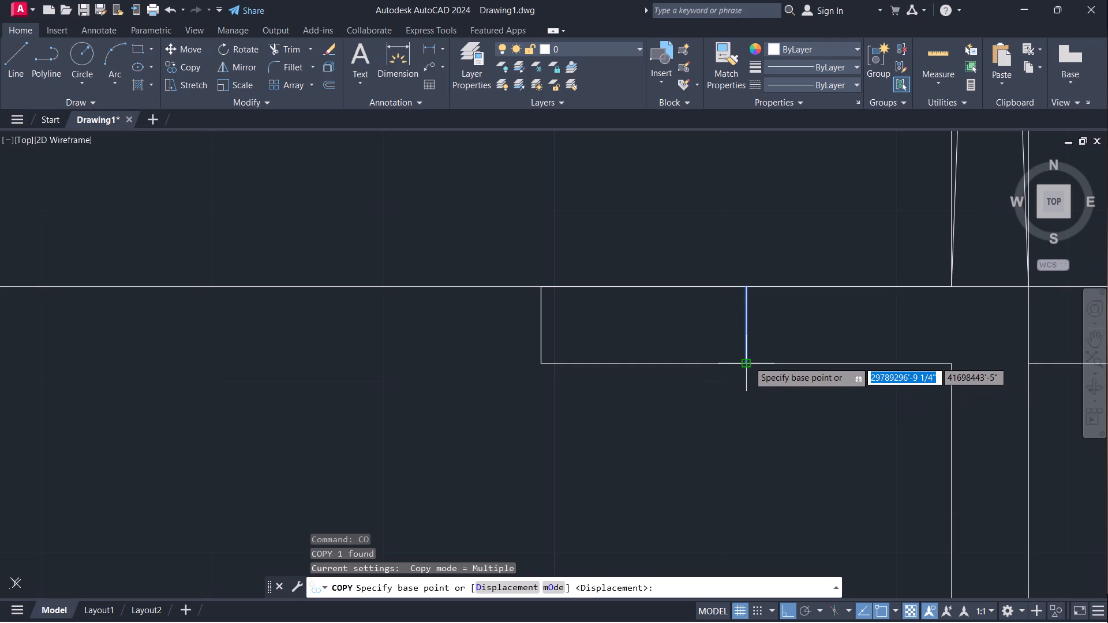
click(748, 361)
text(2')
key(Return)
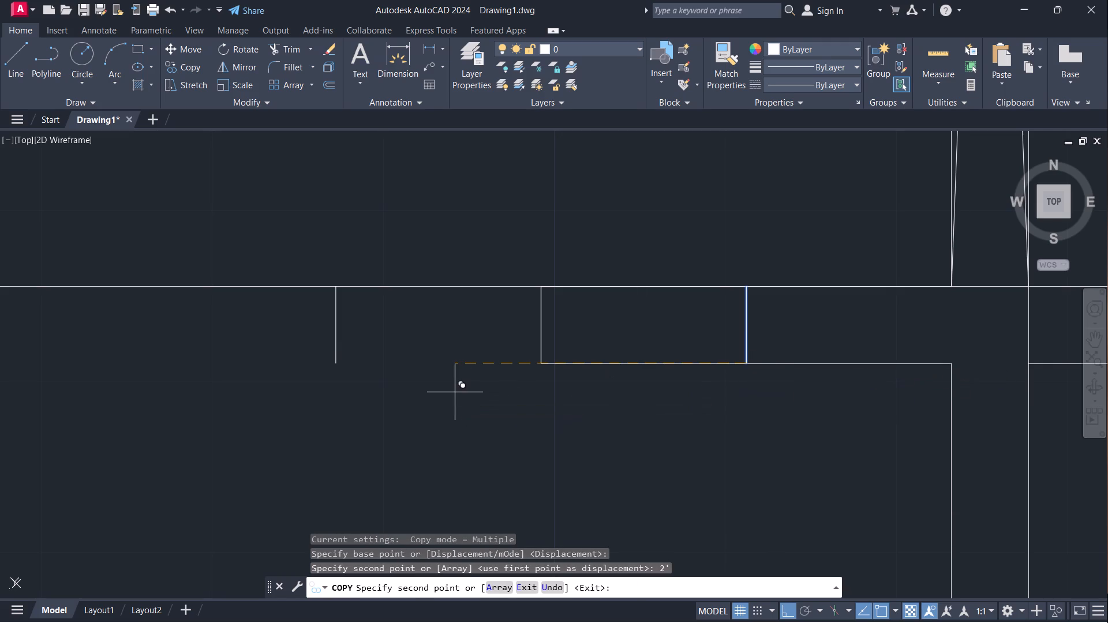
key(space)
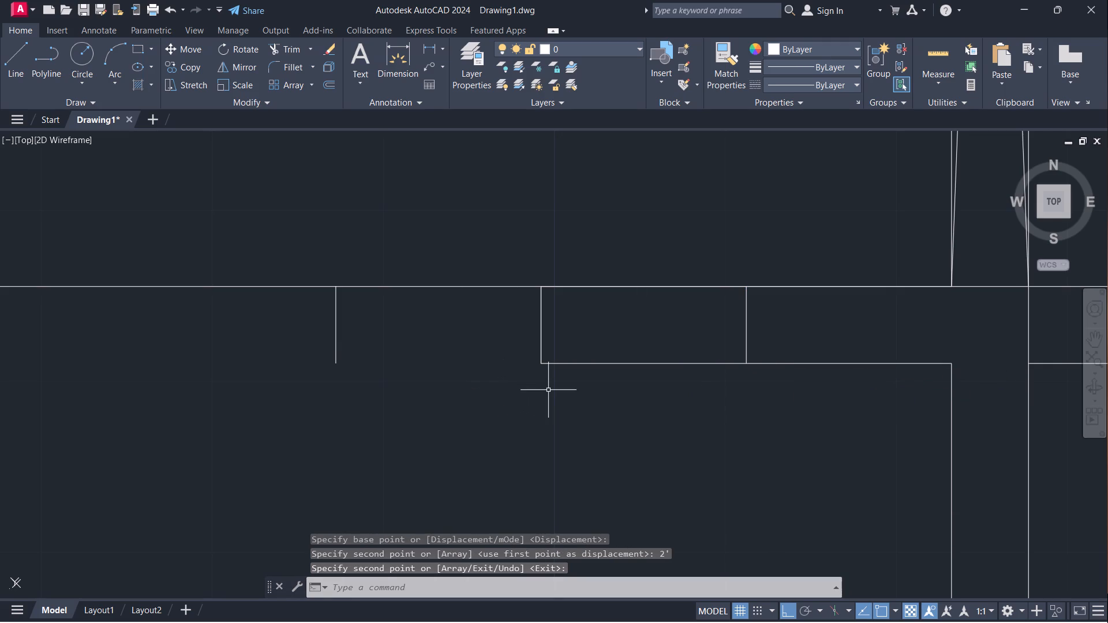
Extend the short wall piece's lower line leftward to the copied cross line.
text(EX)
key(Return)
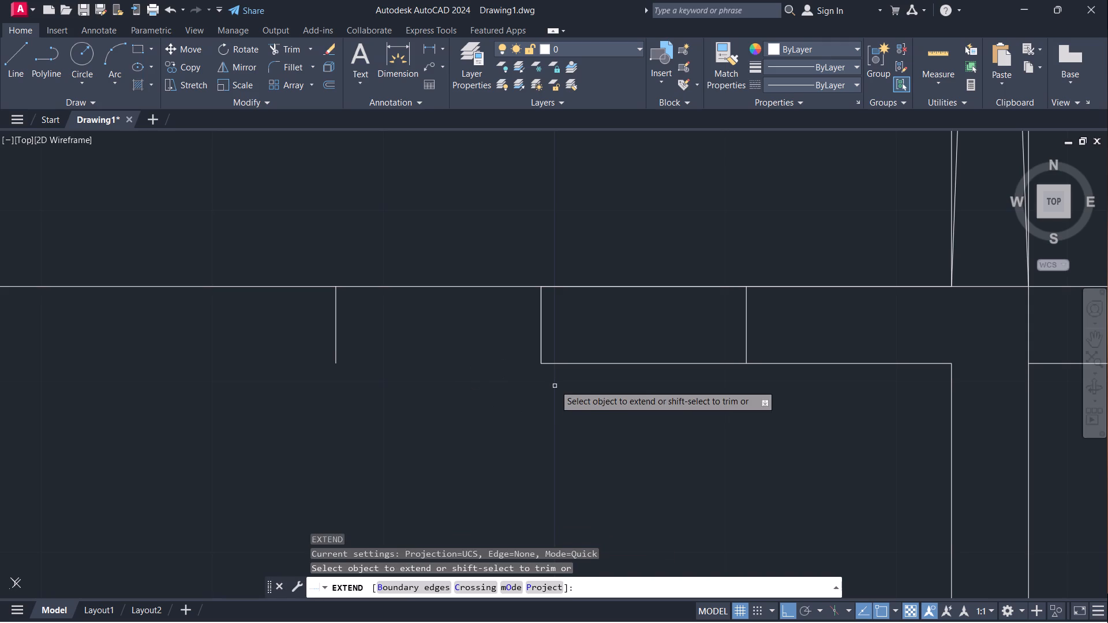
click(556, 363)
key(space)
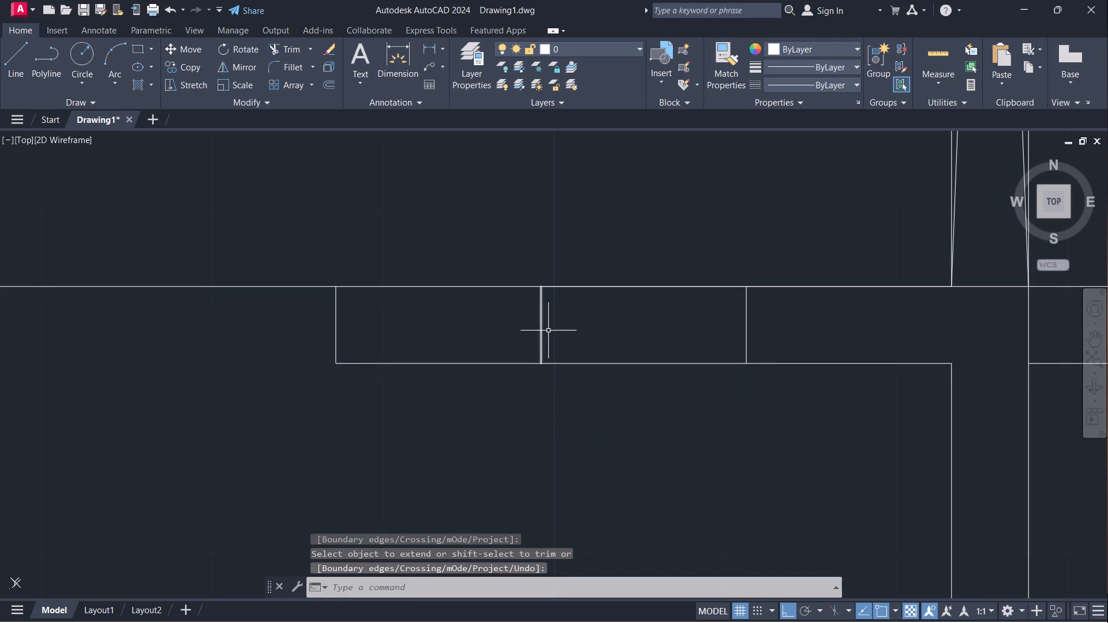
Erase the former end line of the wall piece, midway between the two new cross lines.
click(541, 328)
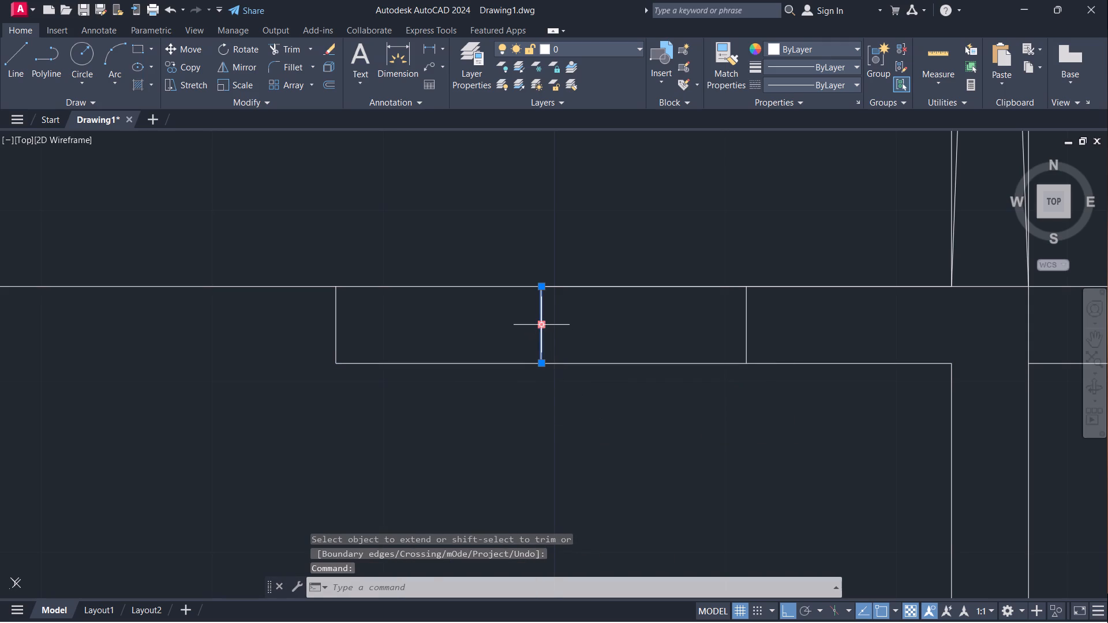
key(Delete)
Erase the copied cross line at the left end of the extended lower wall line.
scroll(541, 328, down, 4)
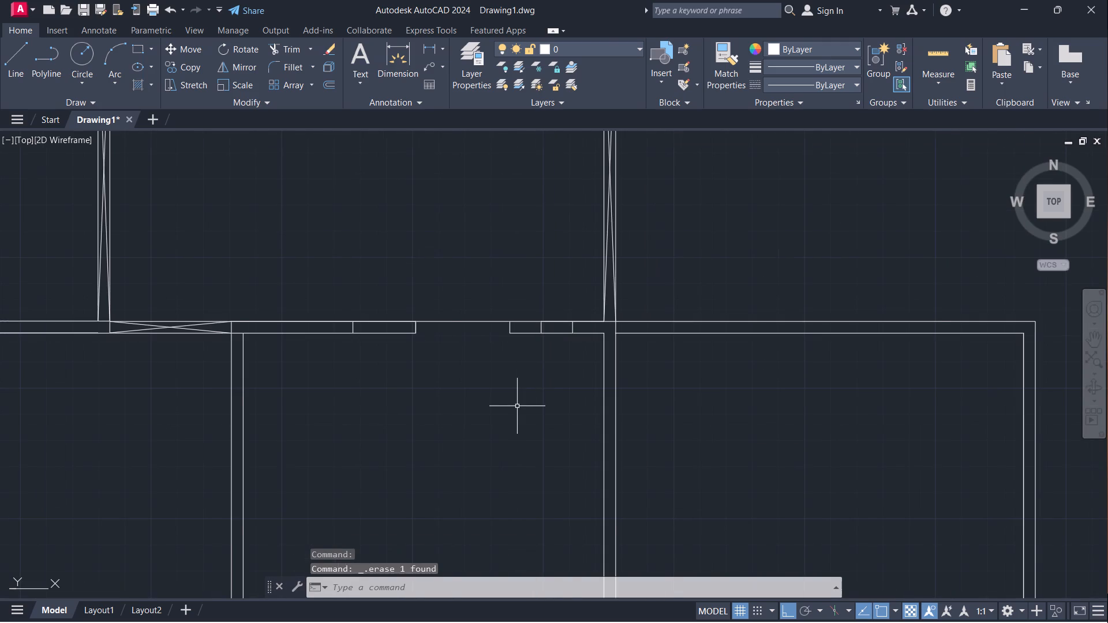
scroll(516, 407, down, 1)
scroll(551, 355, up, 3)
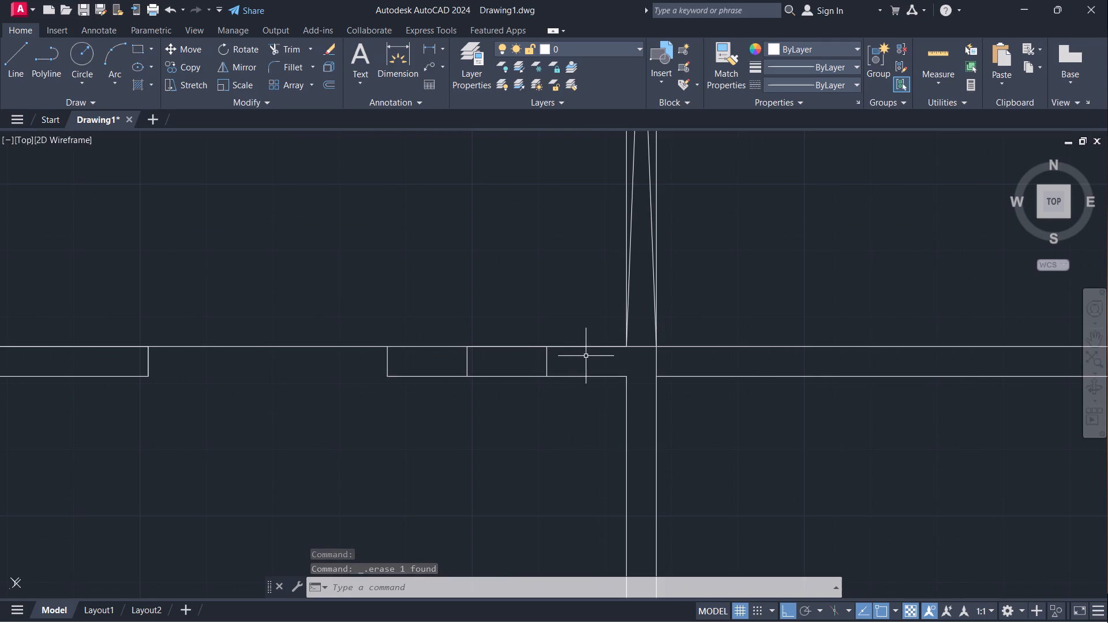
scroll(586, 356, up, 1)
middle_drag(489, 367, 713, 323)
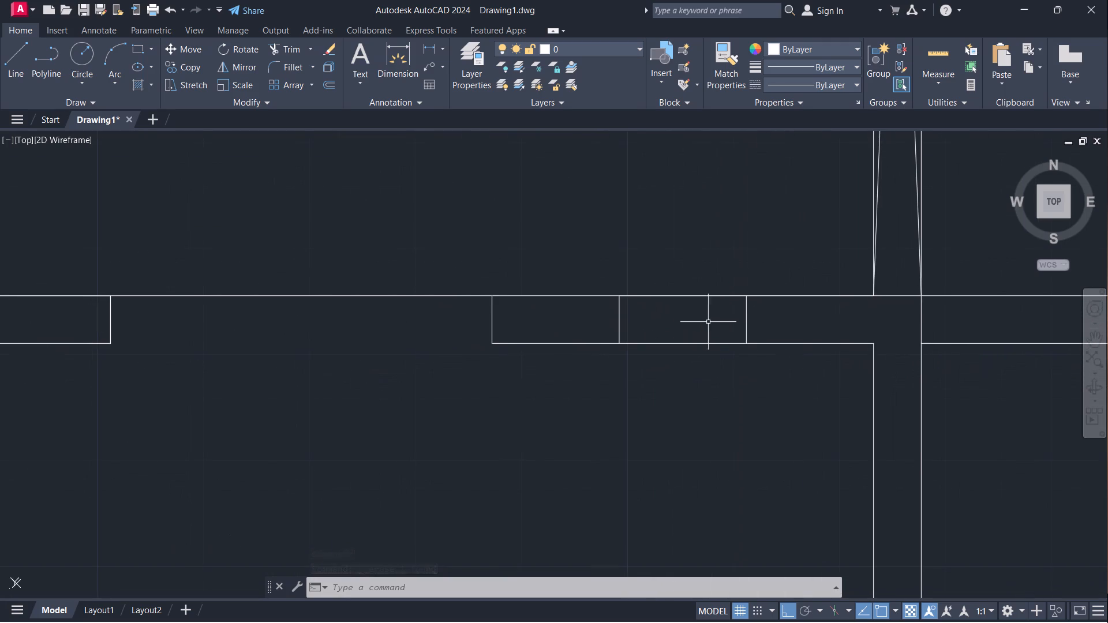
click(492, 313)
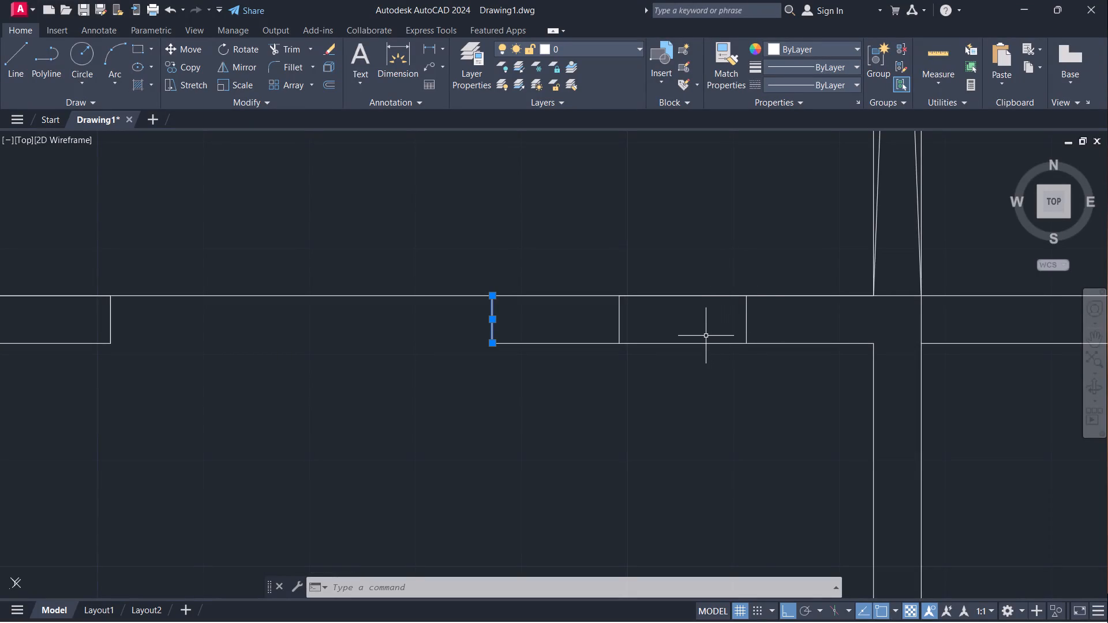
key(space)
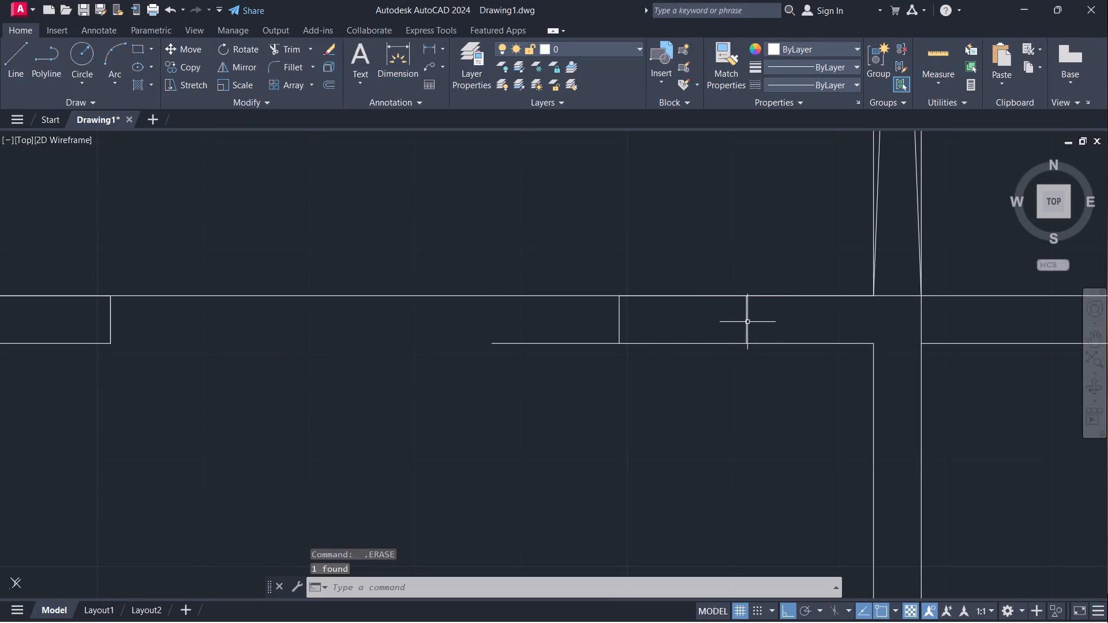
Copy the cross line nearest the right-hand vertical wall 2' to the left, placing the copy twice at that distance.
click(747, 322)
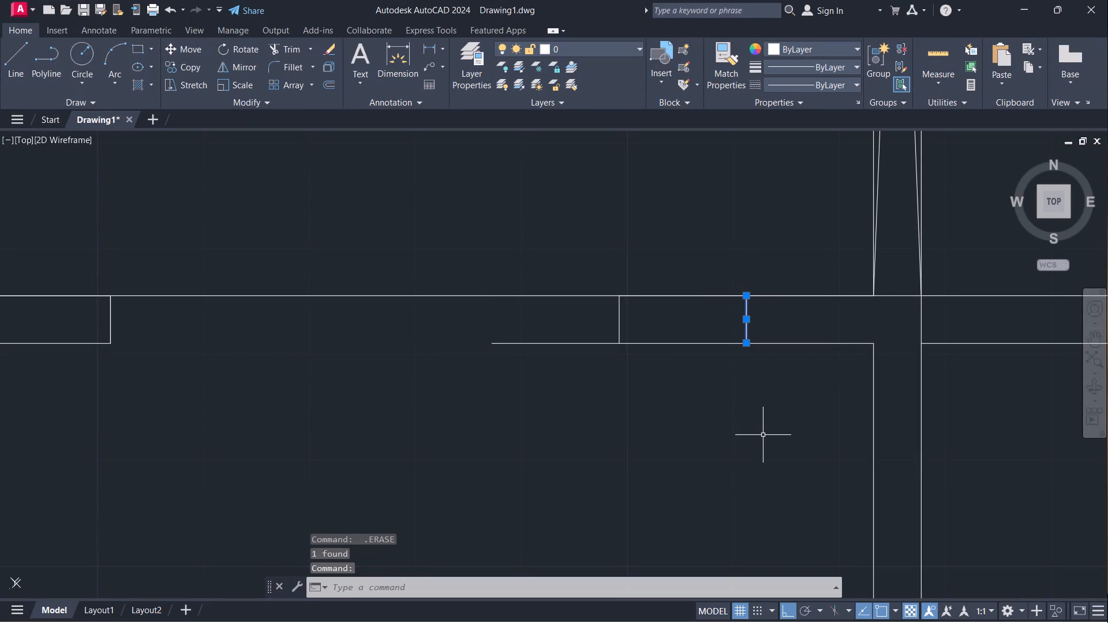
text(CO)
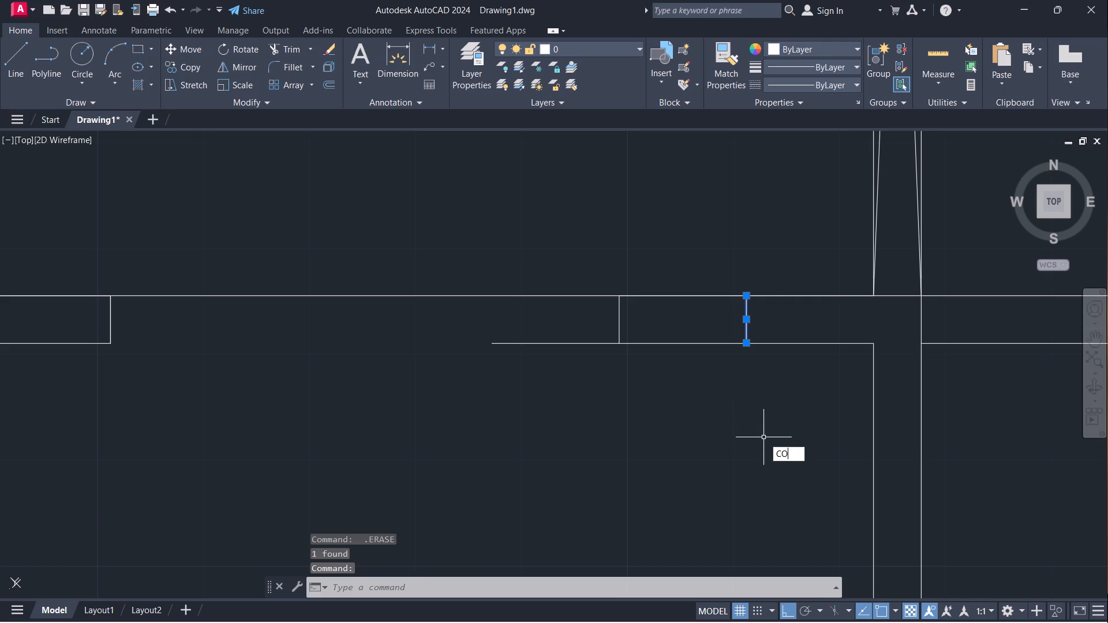
key(Return)
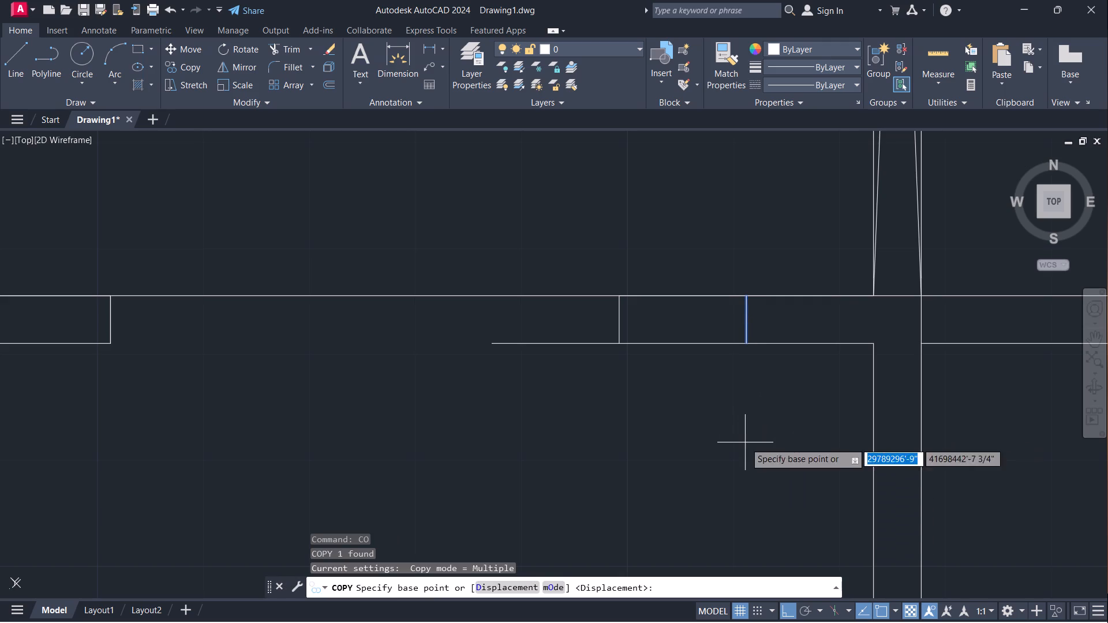
click(745, 346)
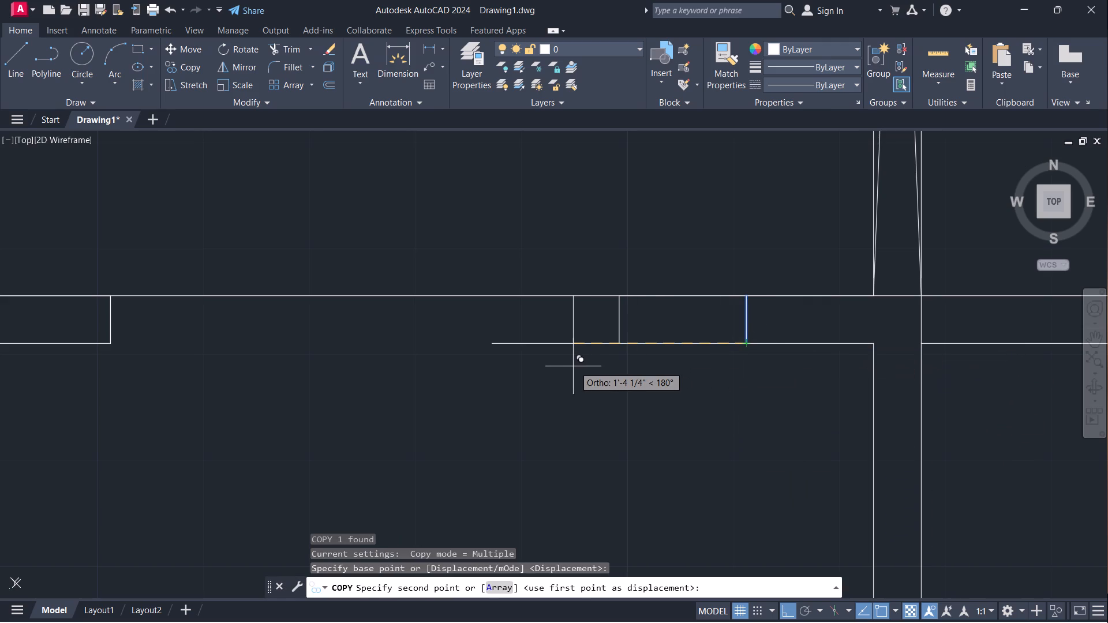
key(2)
key(apostrophe)
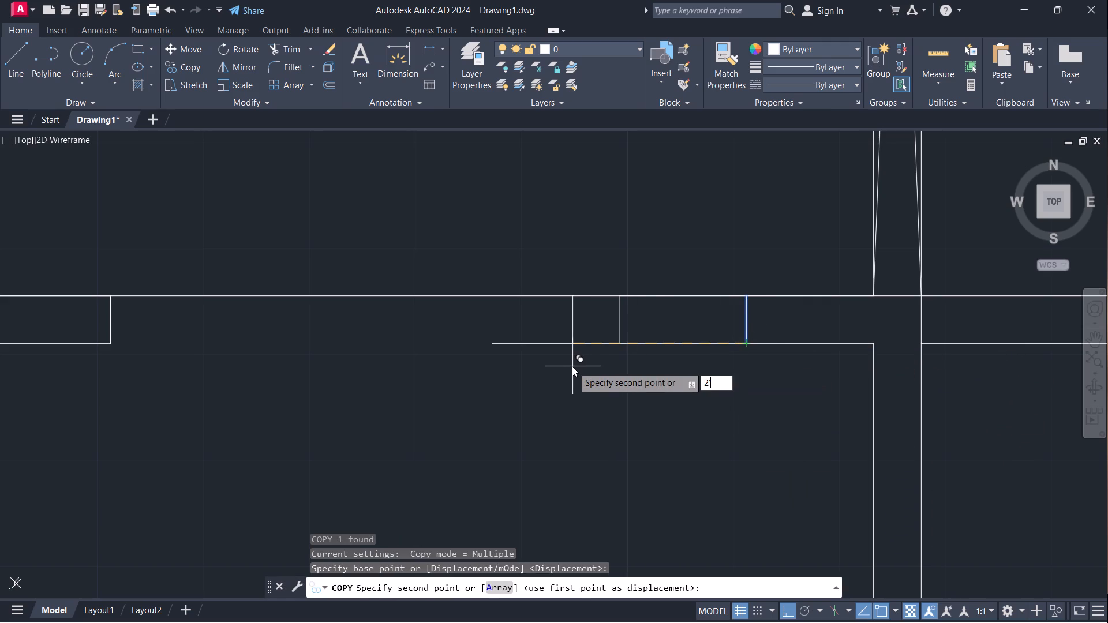
key(Return)
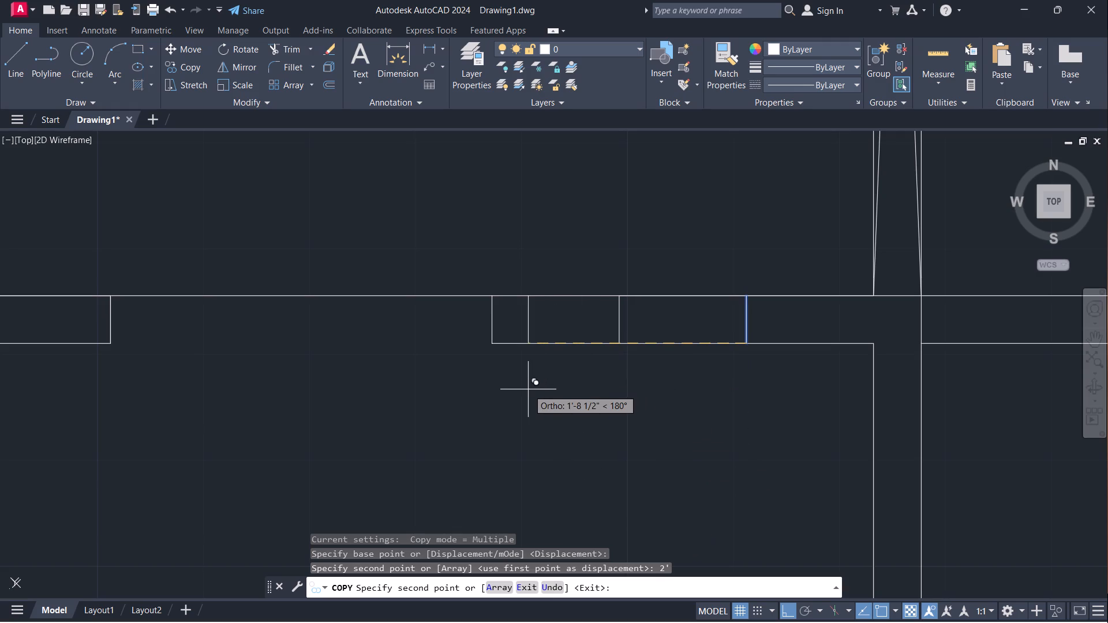
text(2')
key(Return)
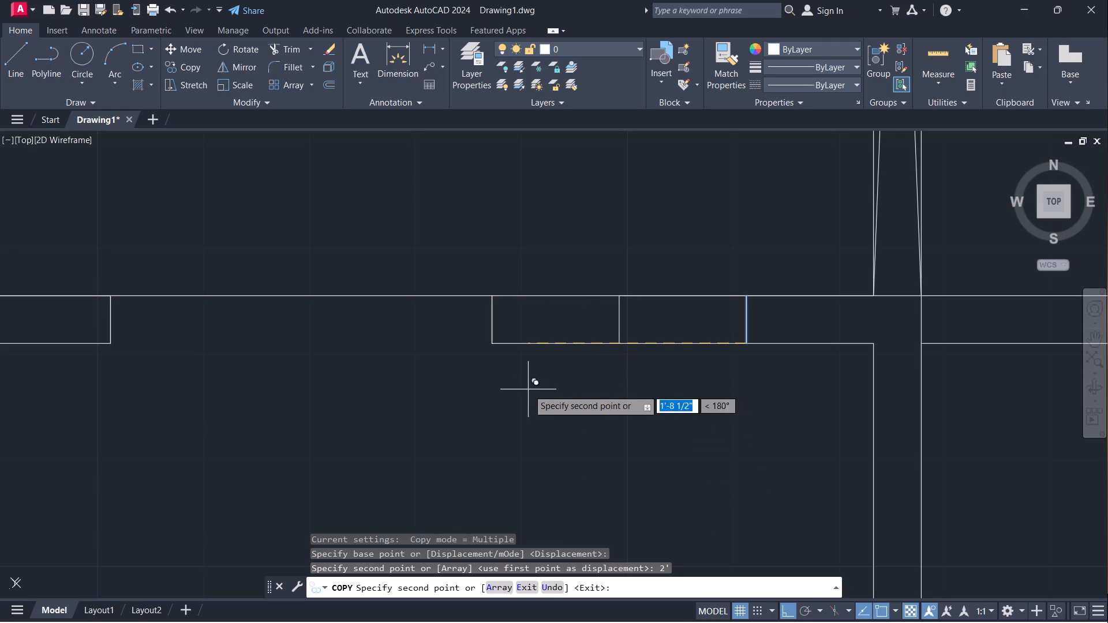
key(space)
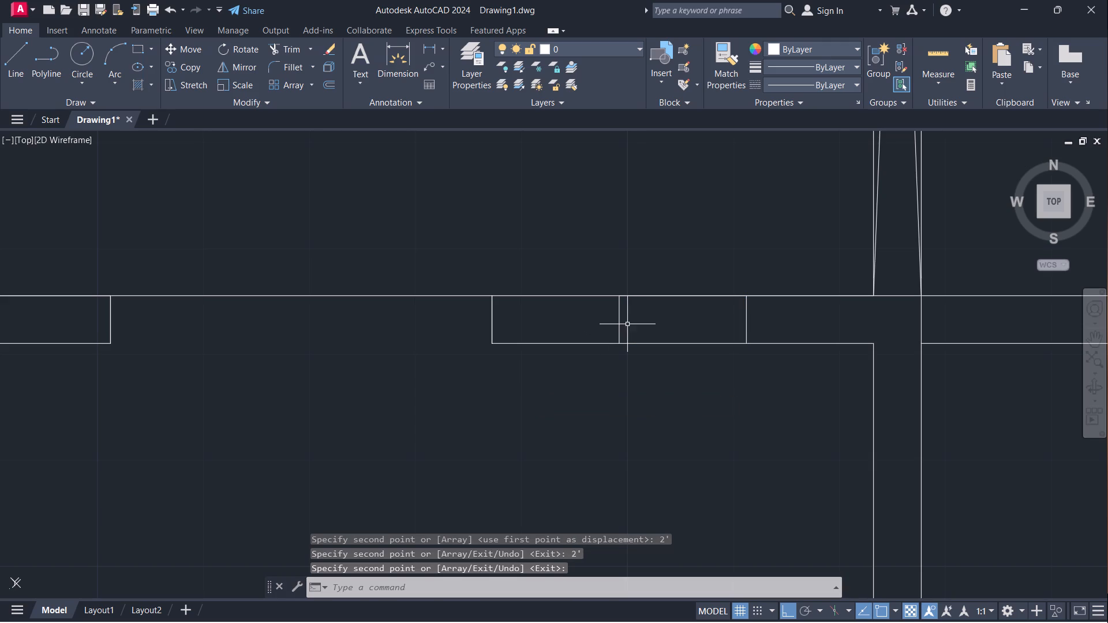
Erase the remaining middle cross line between the two cross lines 2' apart.
click(621, 328)
key(Delete)
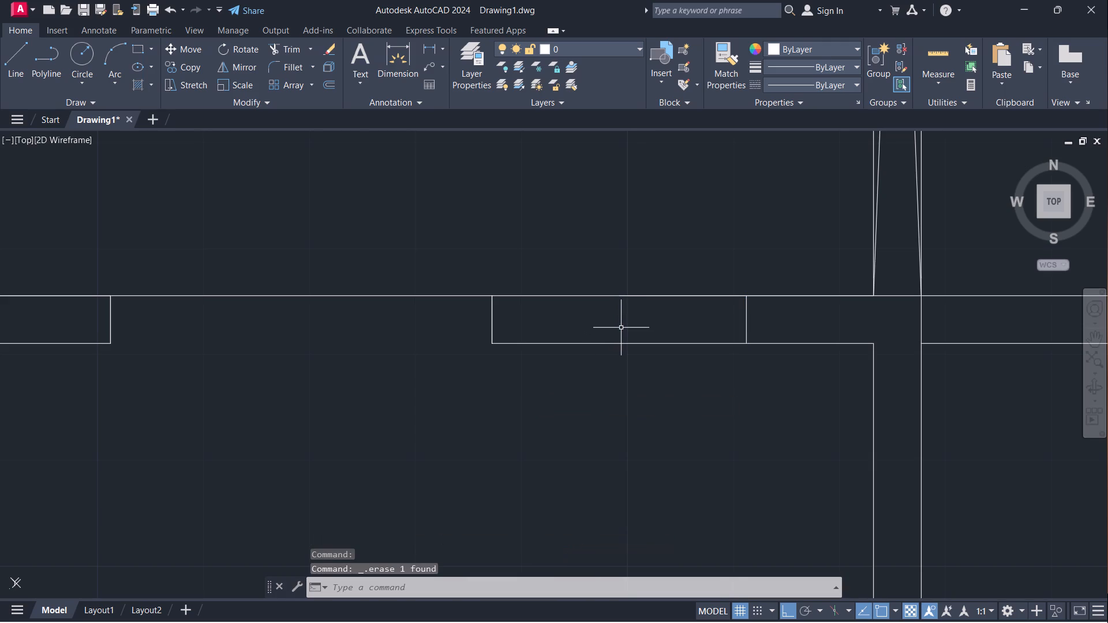
scroll(621, 328, down, 2)
middle_drag(480, 392, 576, 373)
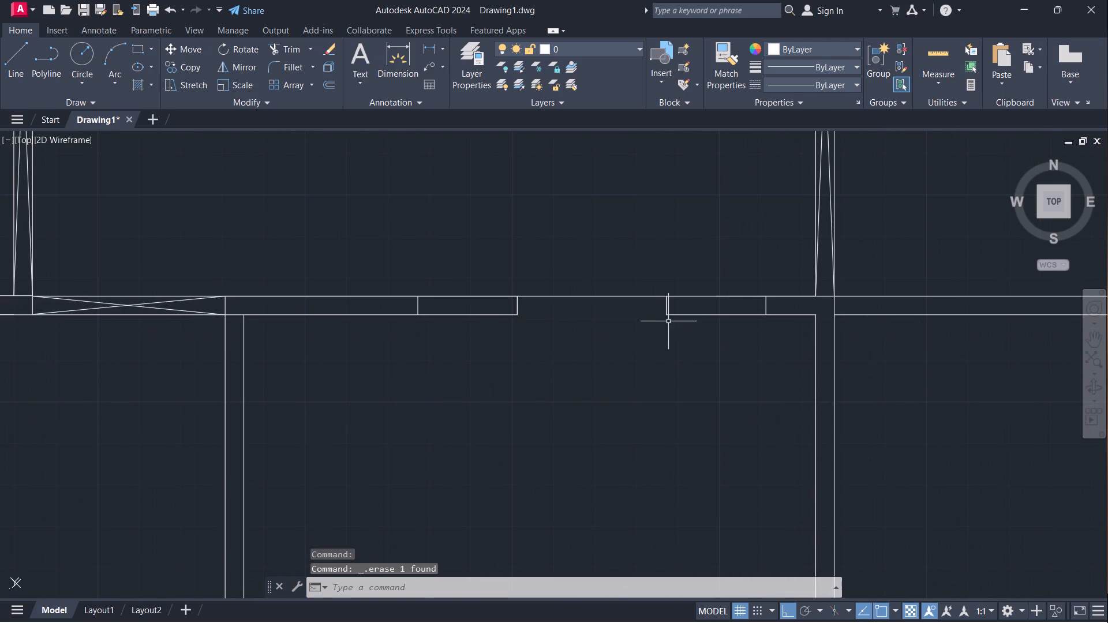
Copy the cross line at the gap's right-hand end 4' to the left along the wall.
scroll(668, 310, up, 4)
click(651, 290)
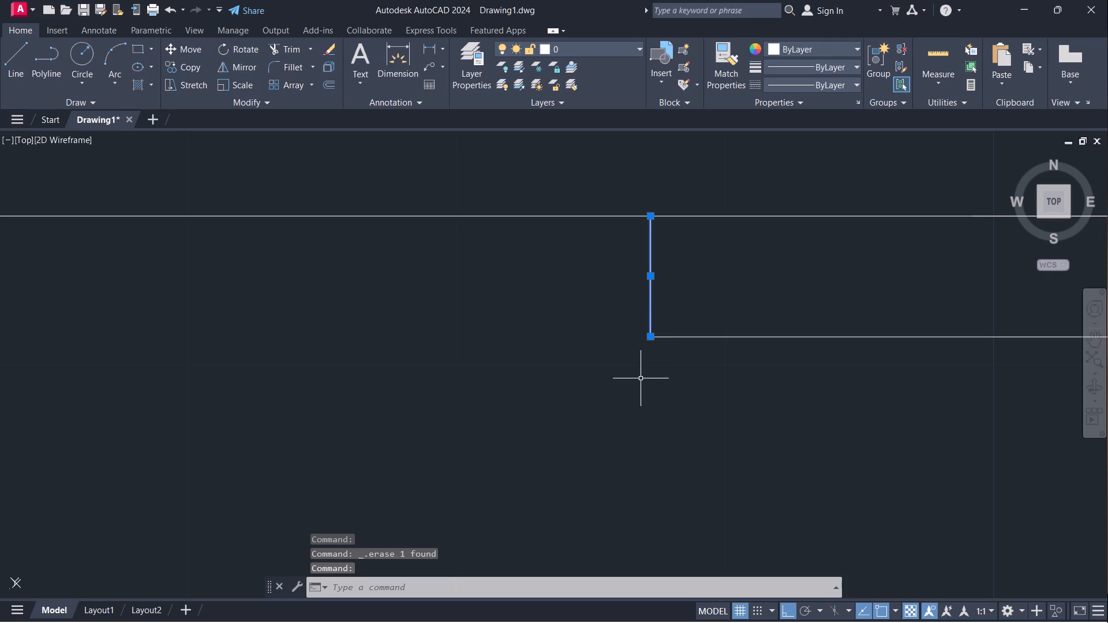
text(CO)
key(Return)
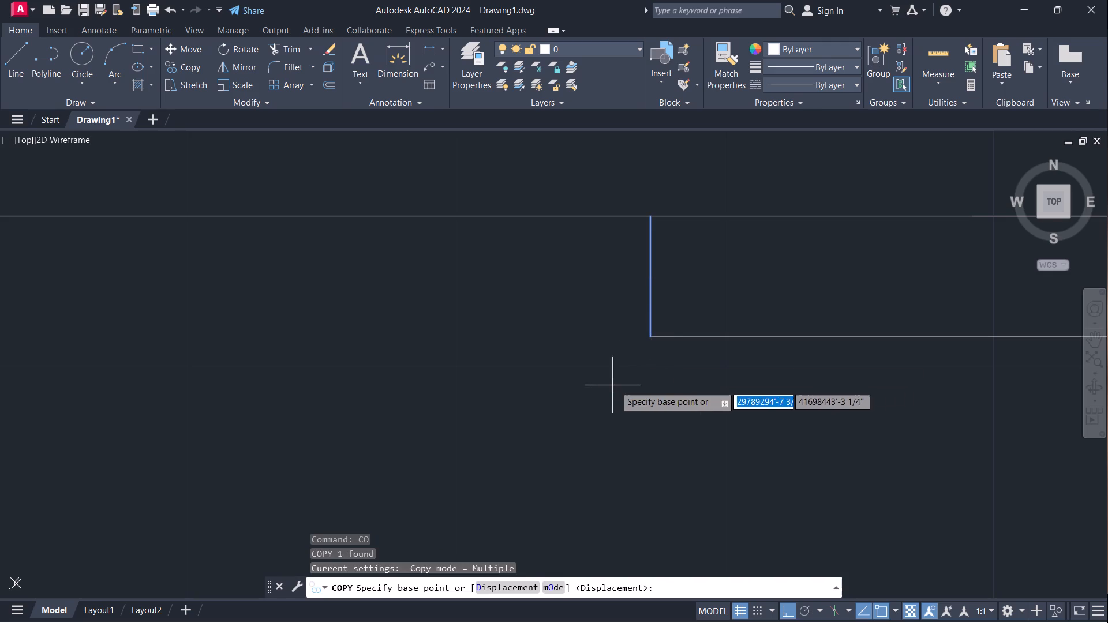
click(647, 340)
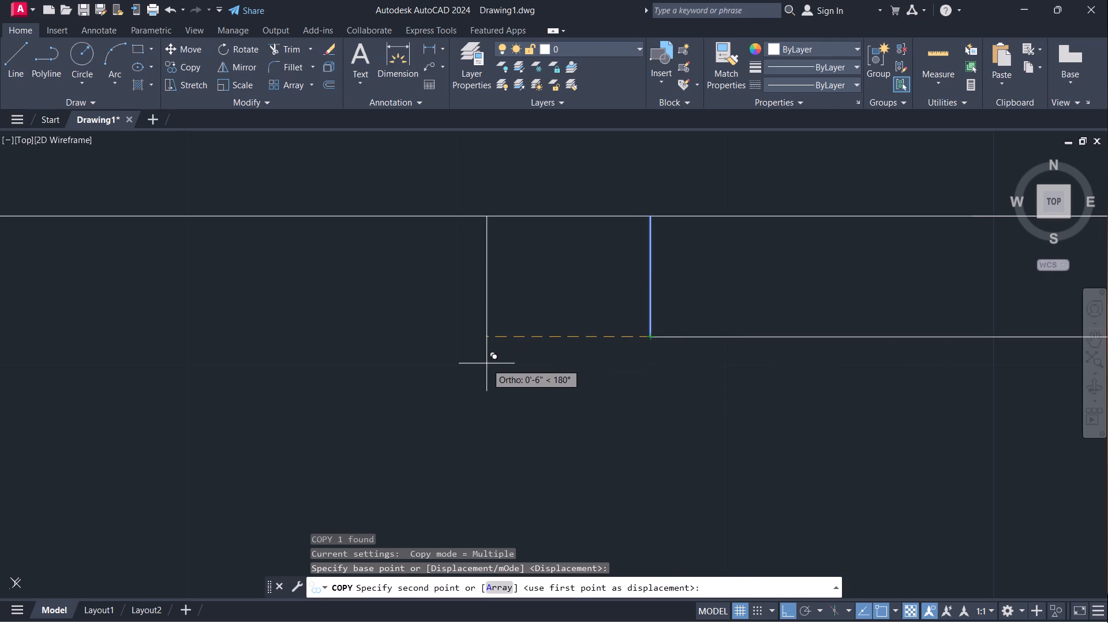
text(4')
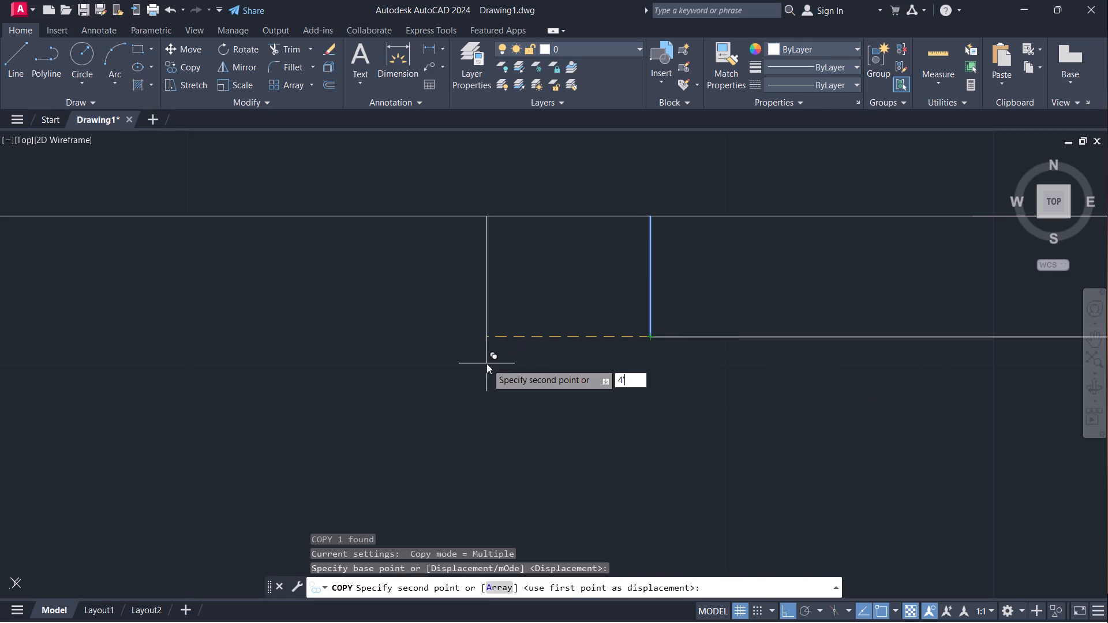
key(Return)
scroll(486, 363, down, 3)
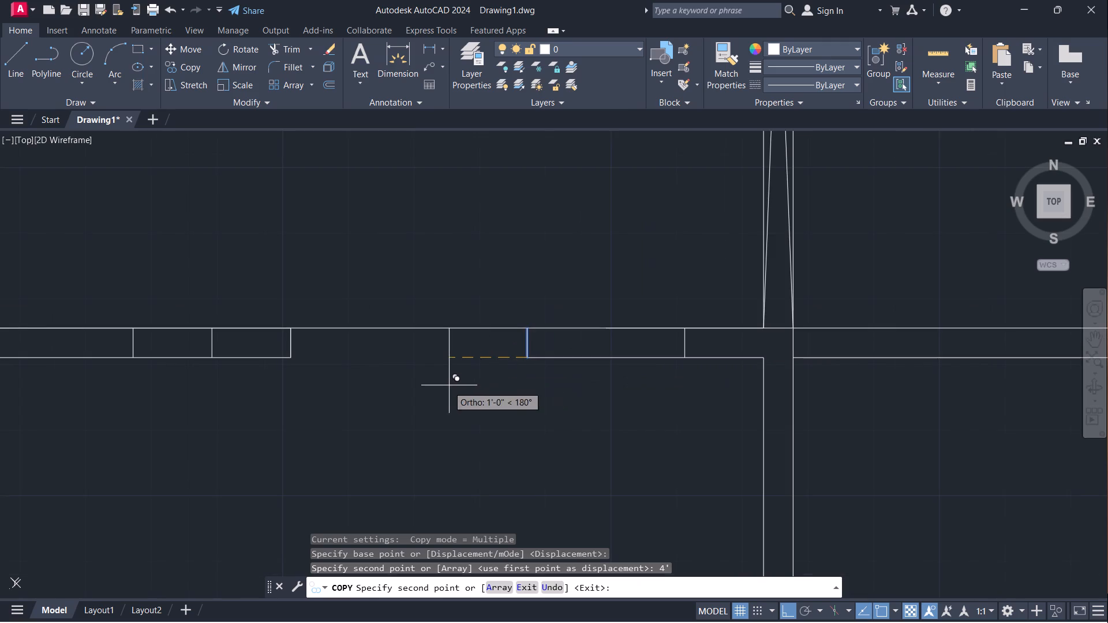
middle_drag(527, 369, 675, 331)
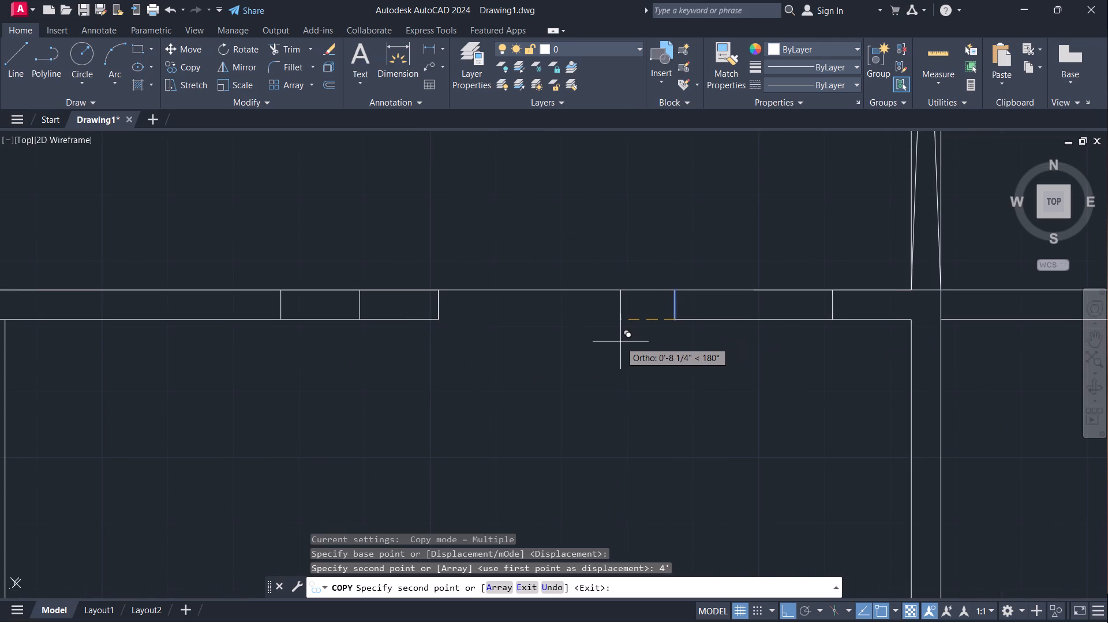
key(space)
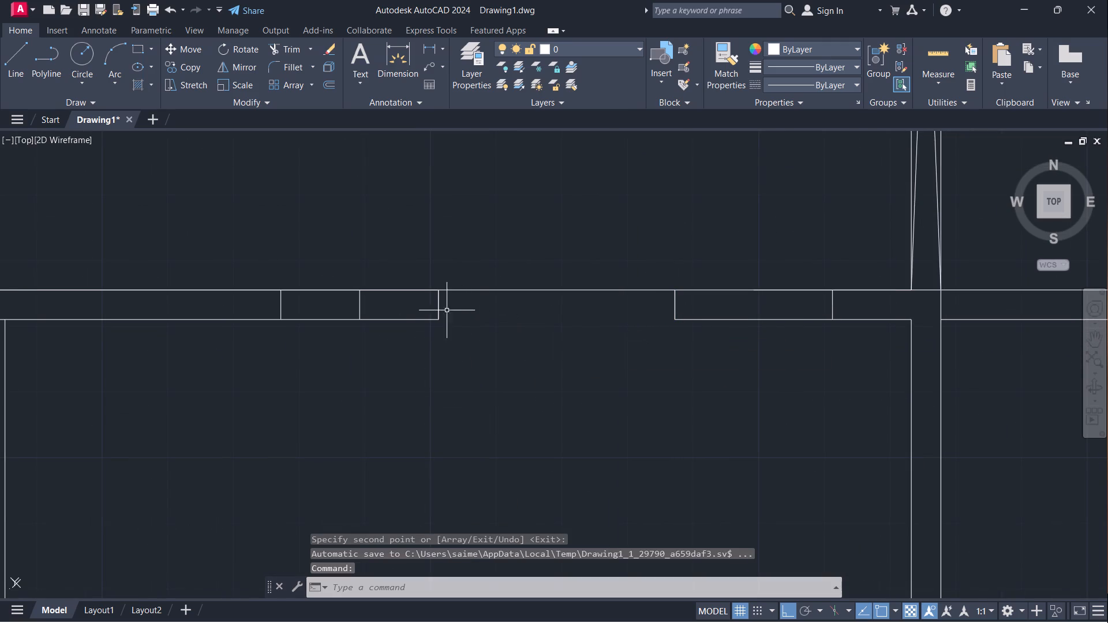
Erase all the cross lines in the wall piece left of the gap, including the duplicate line at its end.
click(437, 305)
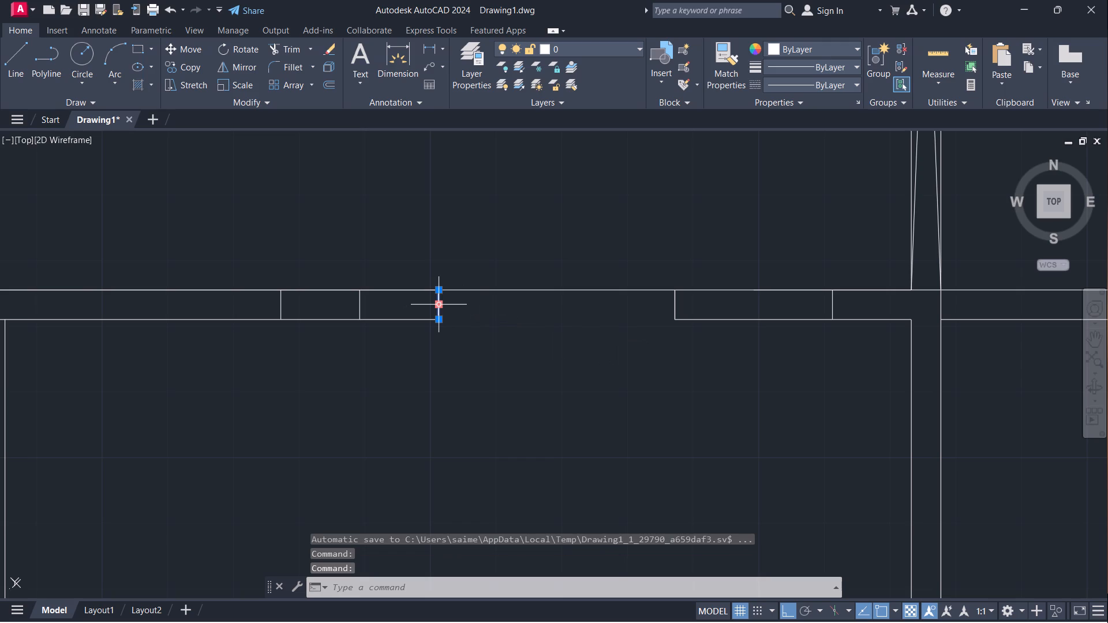
key(Delete)
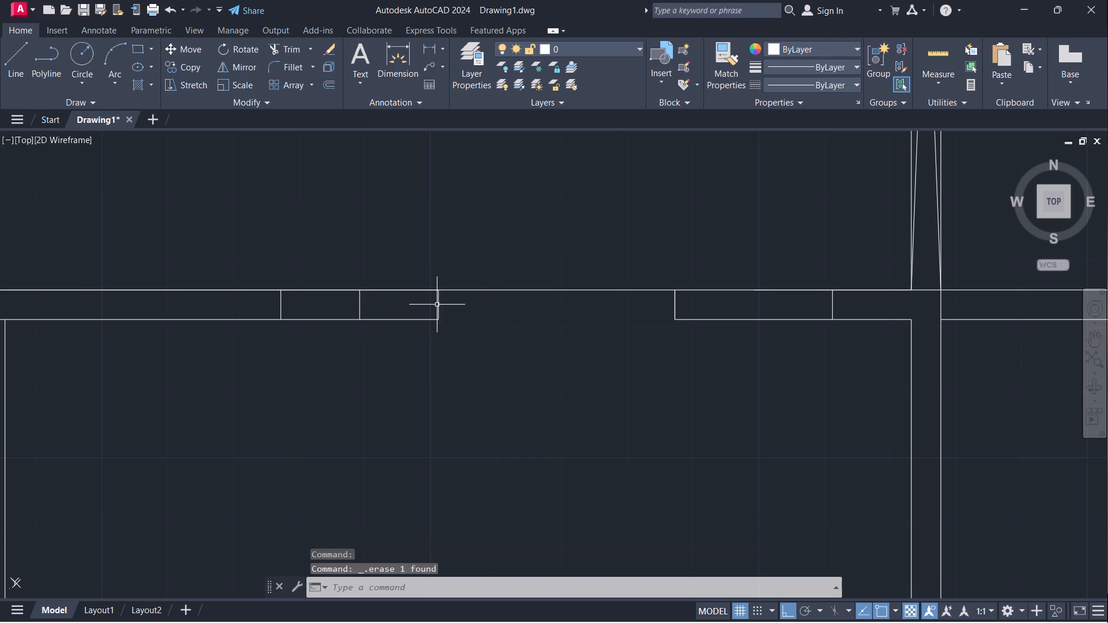
click(439, 305)
key(Delete)
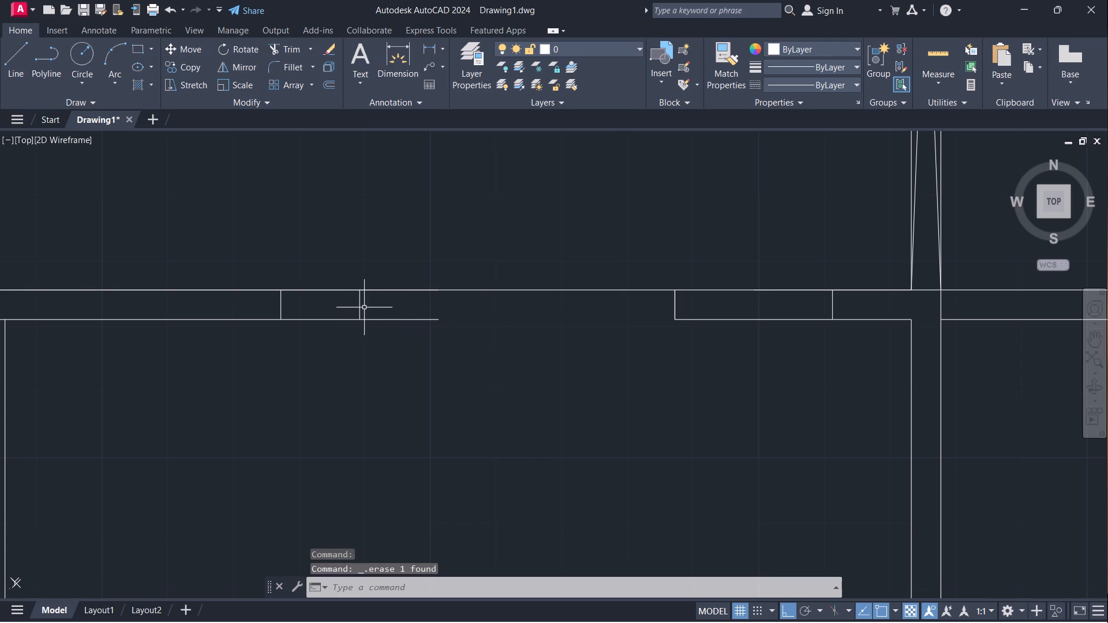
click(361, 307)
key(Delete)
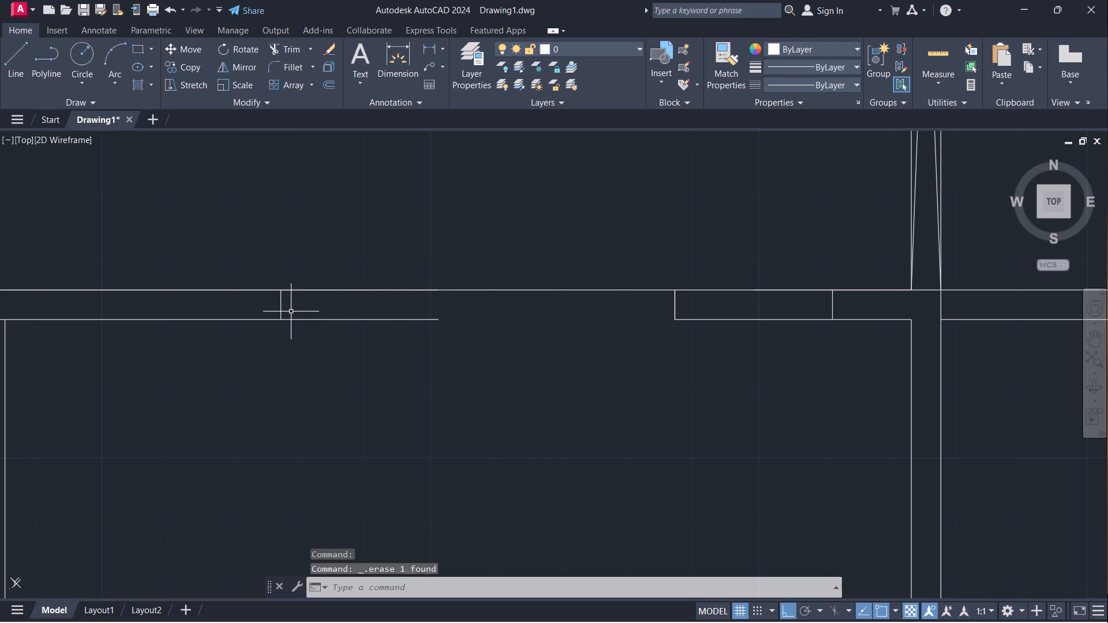
click(282, 306)
key(Delete)
Copy the cross line at the gap's right-hand end 4' to the left between the wall lines.
scroll(682, 321, up, 2)
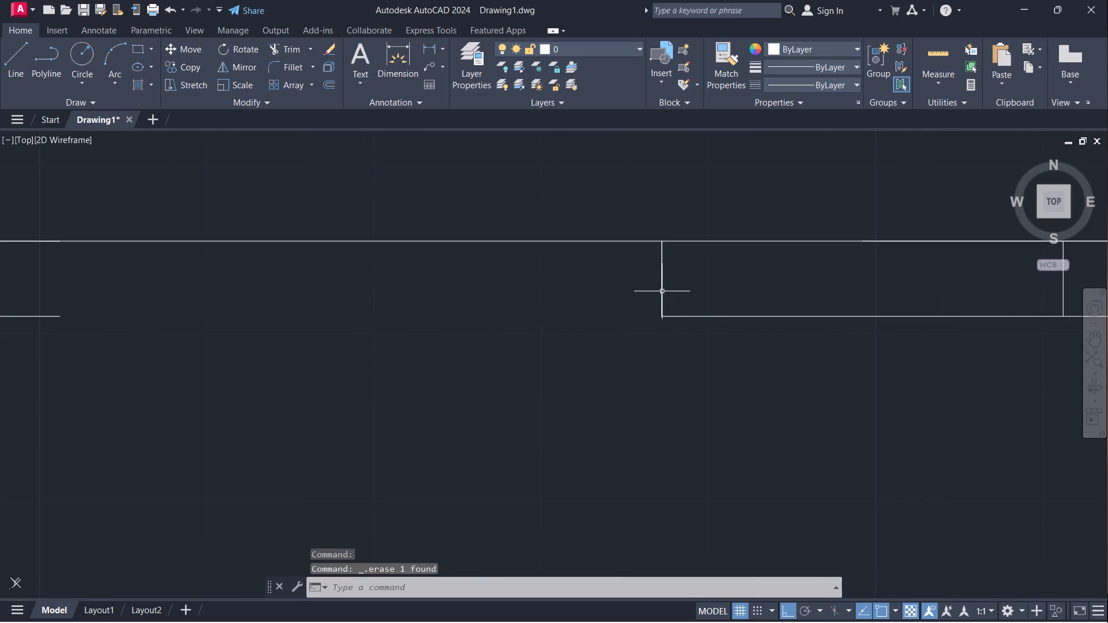
click(661, 290)
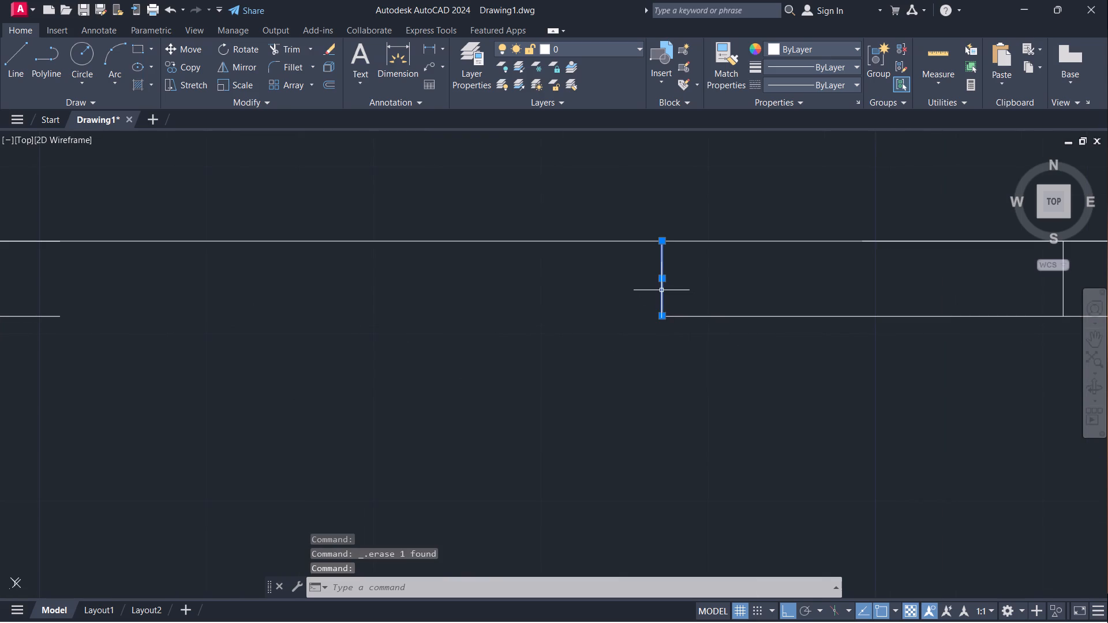
text(CO)
key(Return)
click(659, 317)
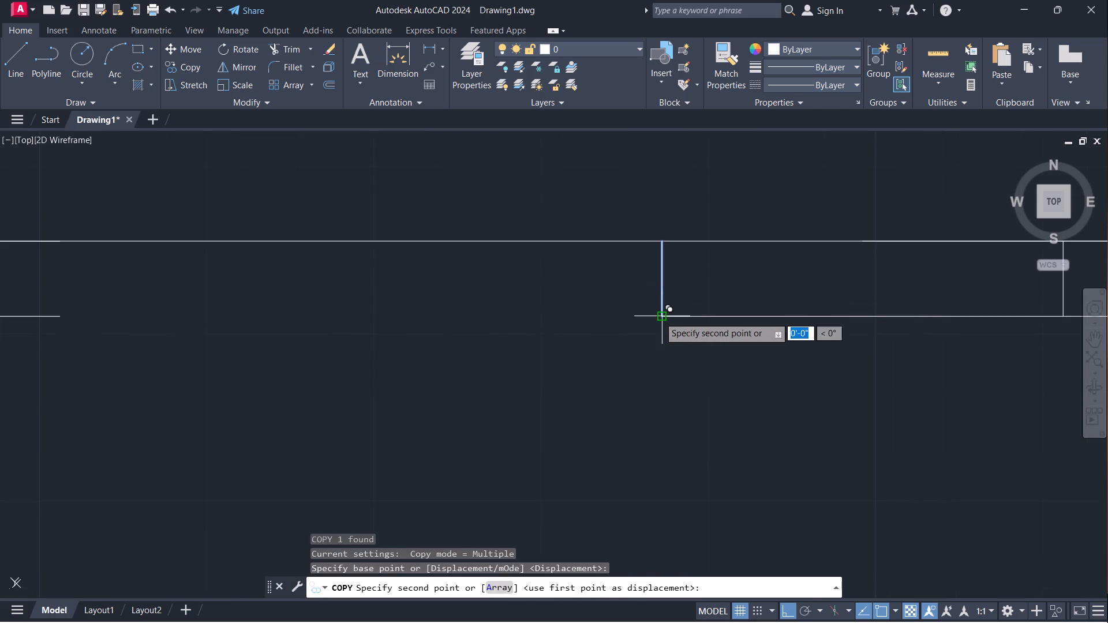
text(4')
key(Return)
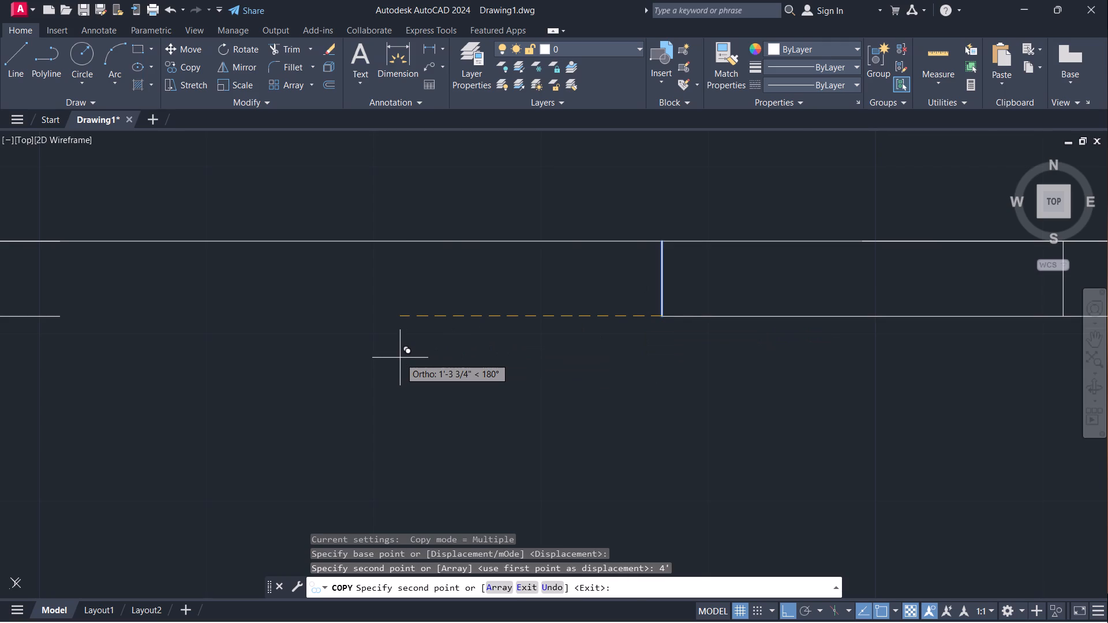
scroll(400, 358, down, 3)
middle_drag(344, 395, 439, 363)
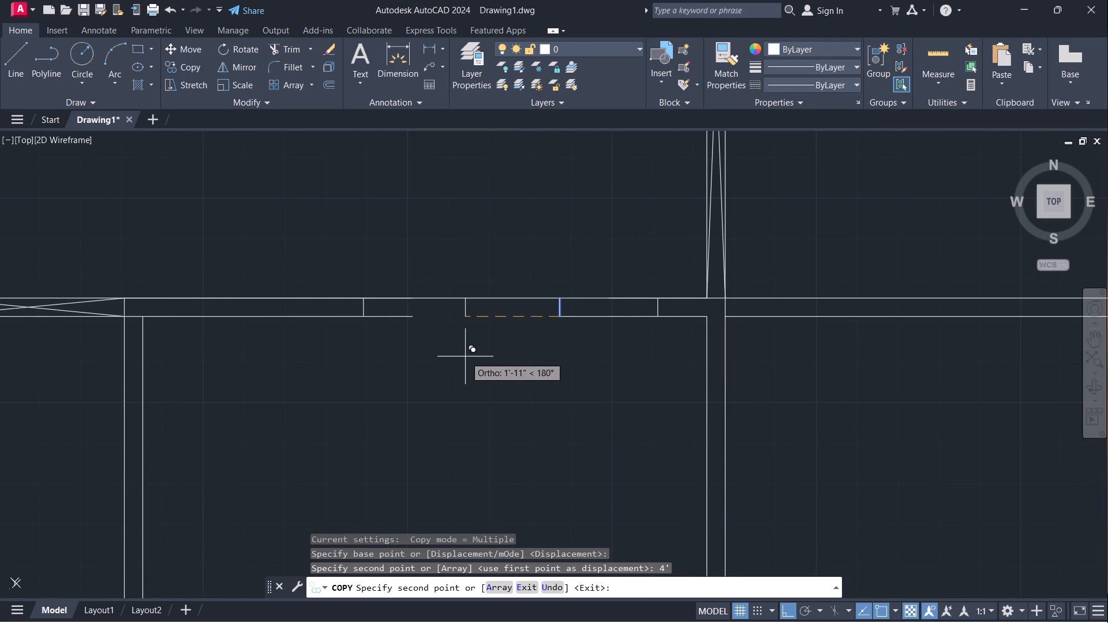
key(space)
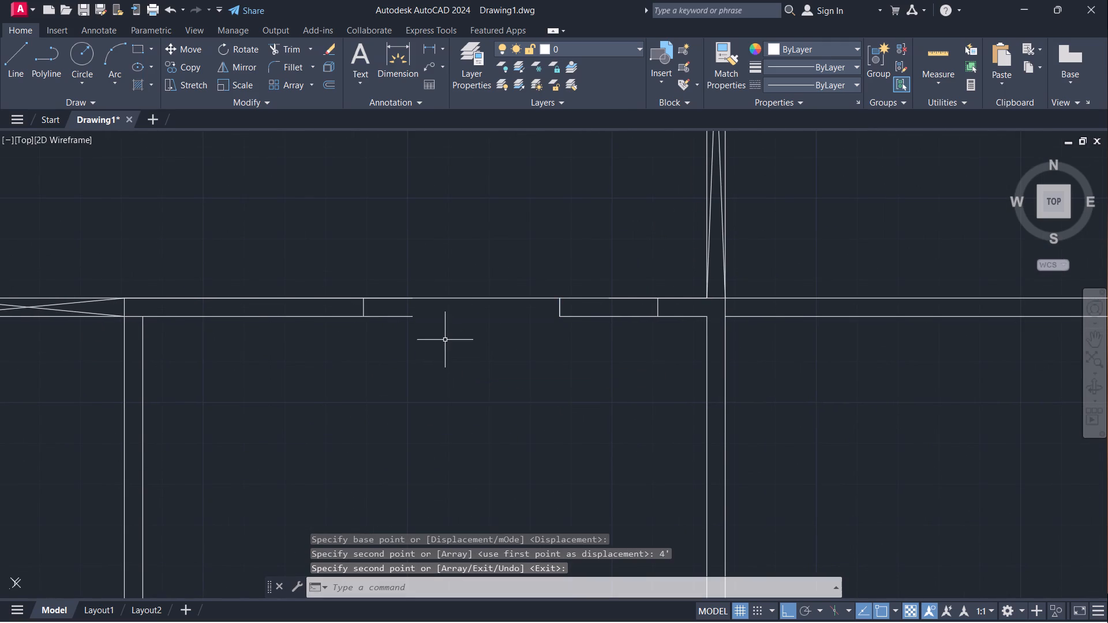
Extend the left piece of the lower wall line across the gap to the right-hand cross line.
text(EX)
key(Return)
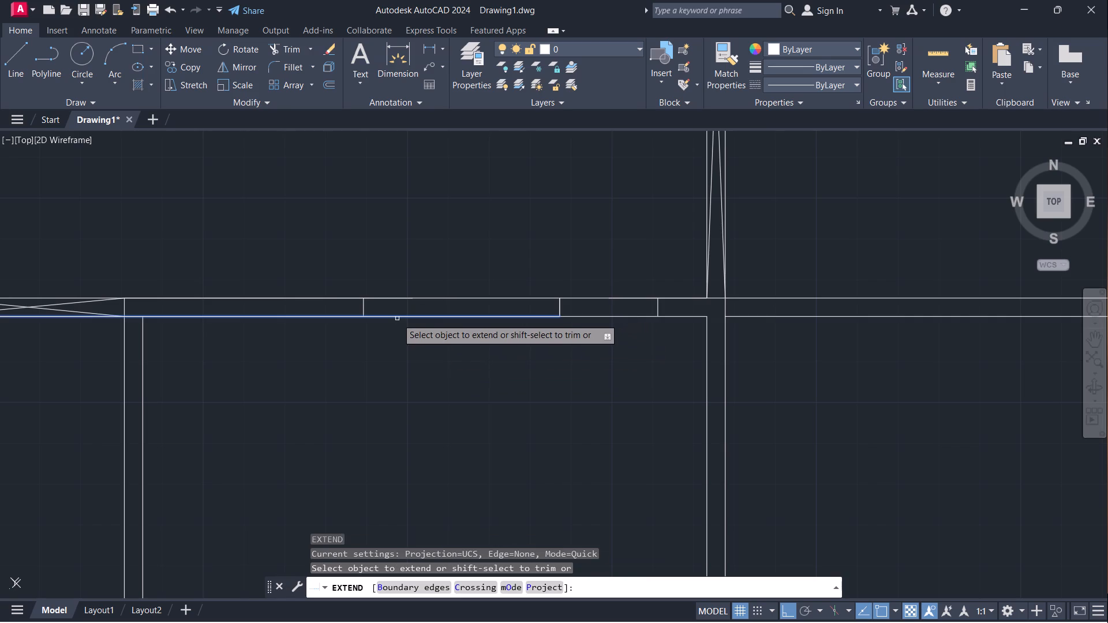
click(397, 318)
key(space)
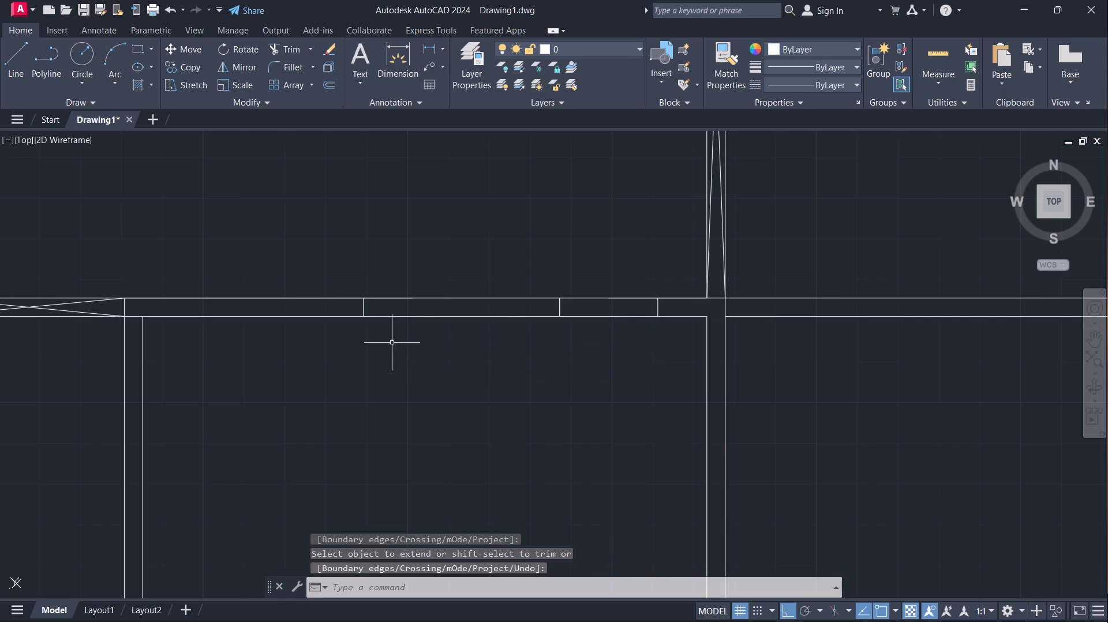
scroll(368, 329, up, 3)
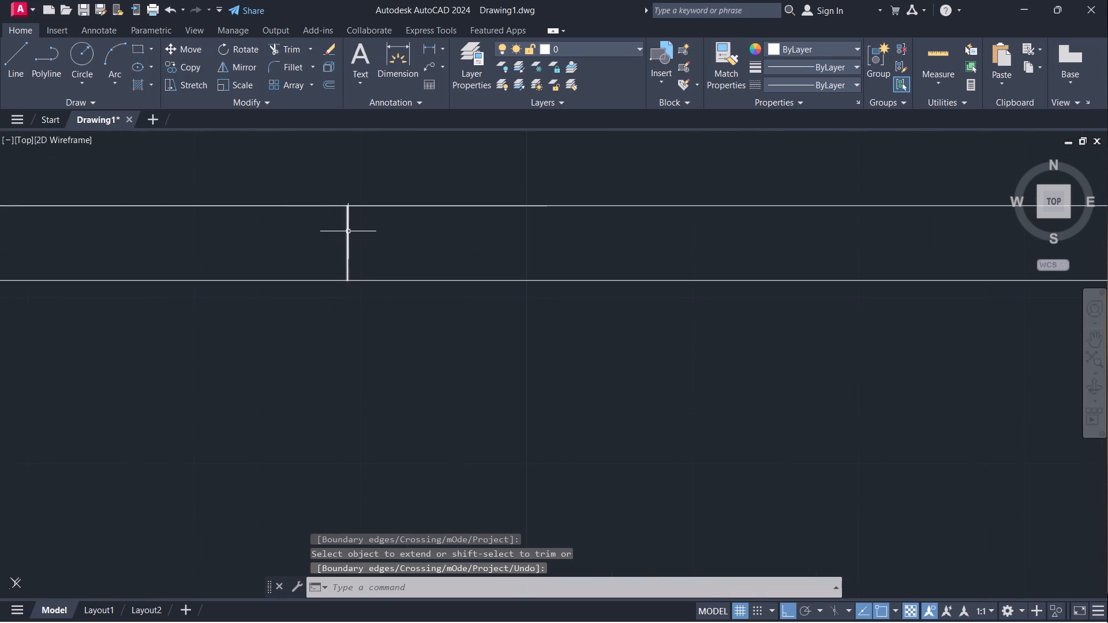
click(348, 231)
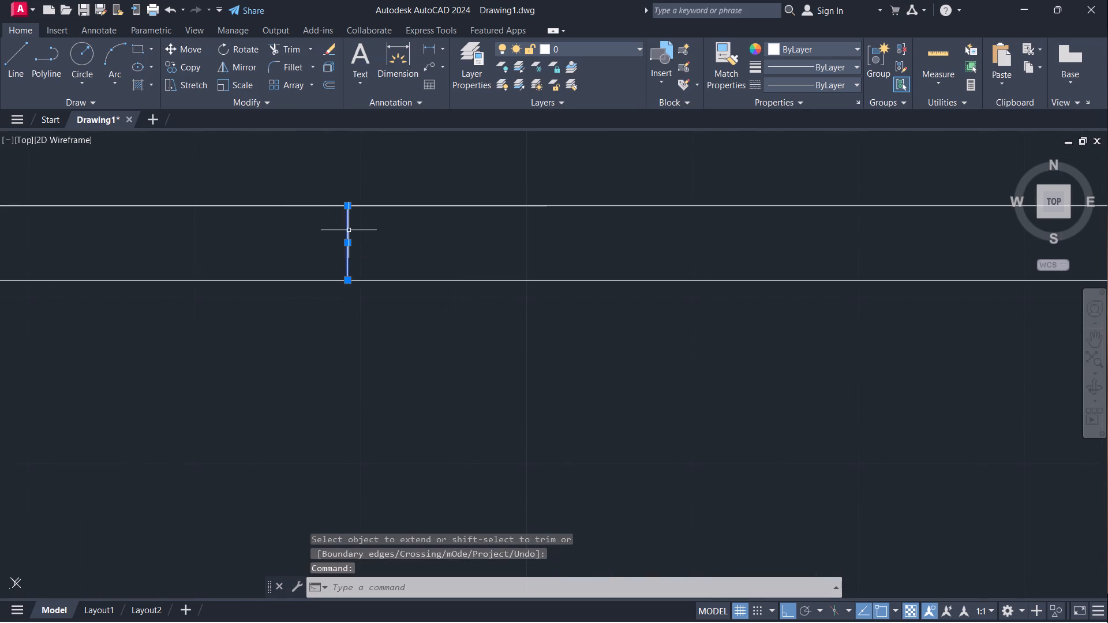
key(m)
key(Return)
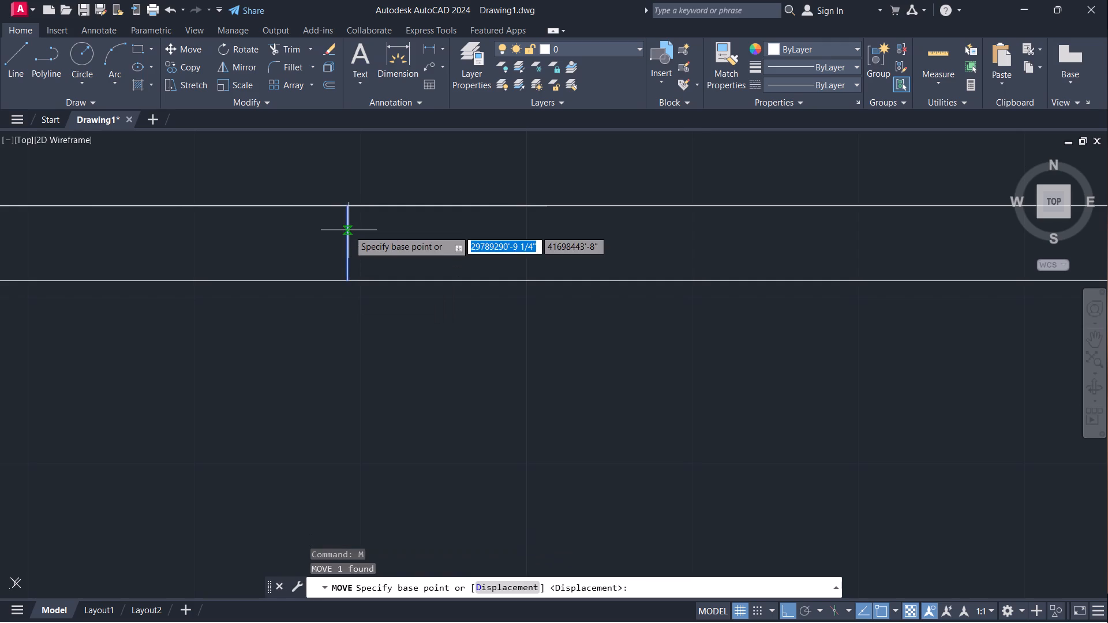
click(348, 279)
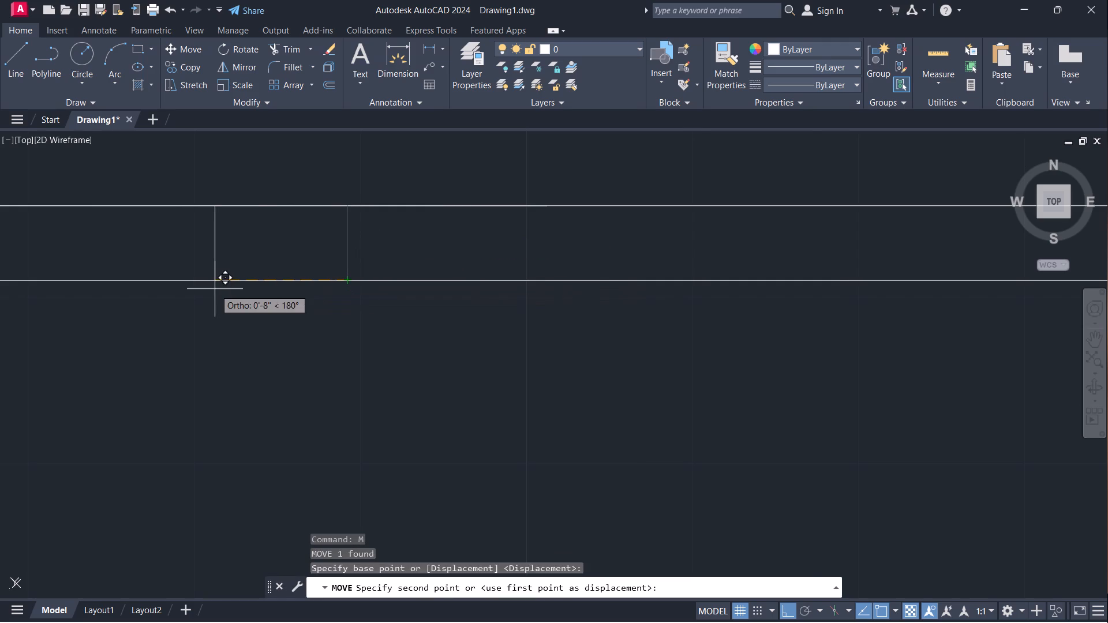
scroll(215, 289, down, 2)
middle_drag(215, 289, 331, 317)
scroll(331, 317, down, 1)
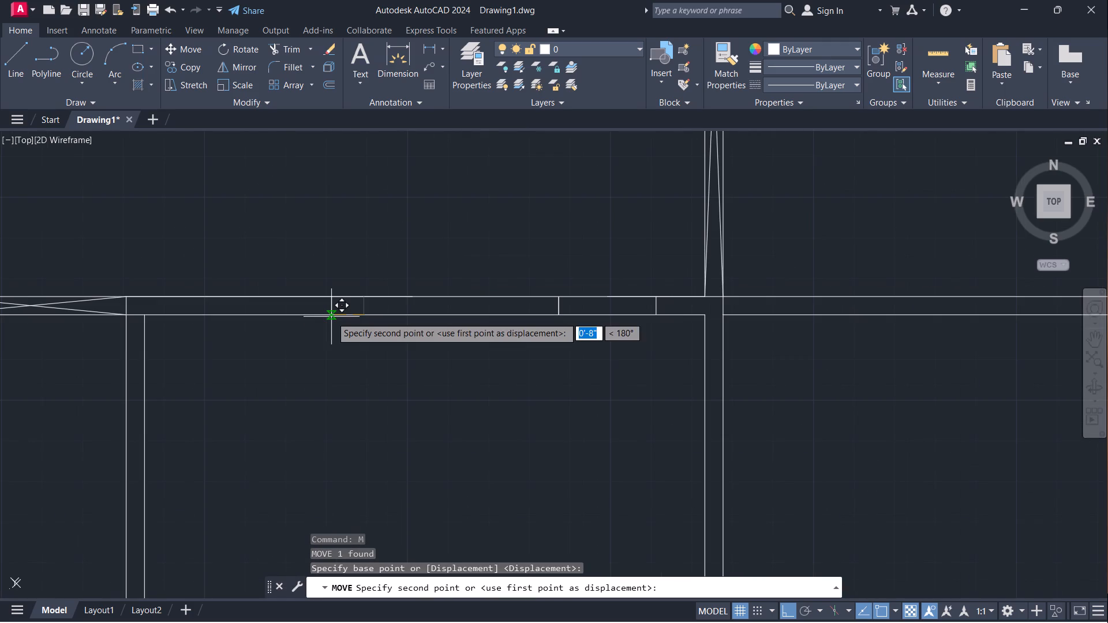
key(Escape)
Copy the left-hand cross line of the 4' opening 2' further to the left.
scroll(370, 316, up, 3)
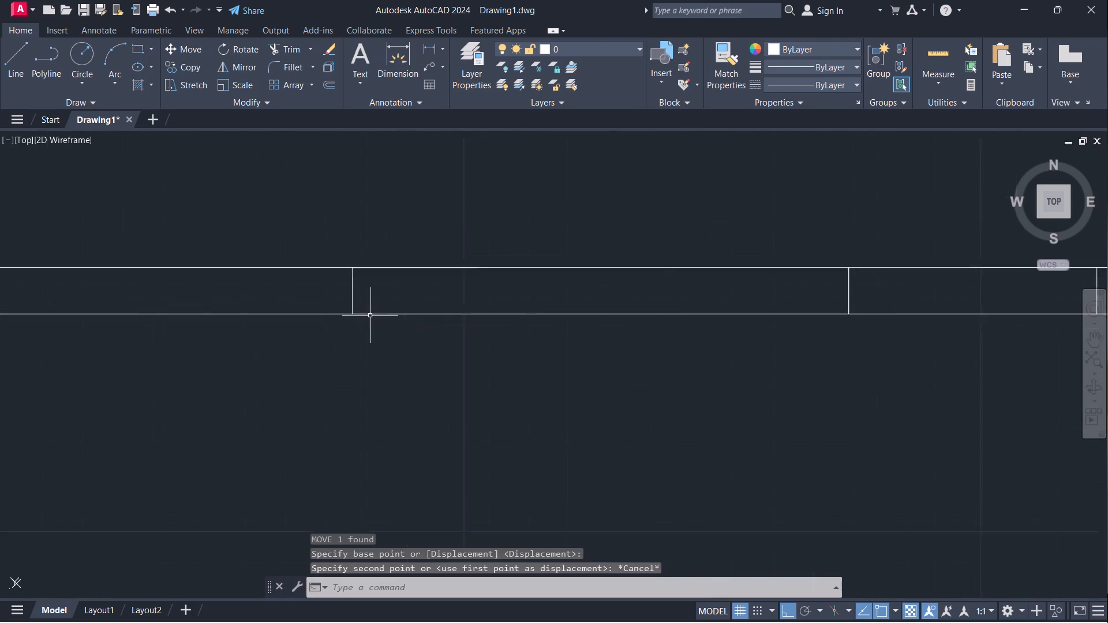
scroll(370, 316, up, 1)
click(322, 265)
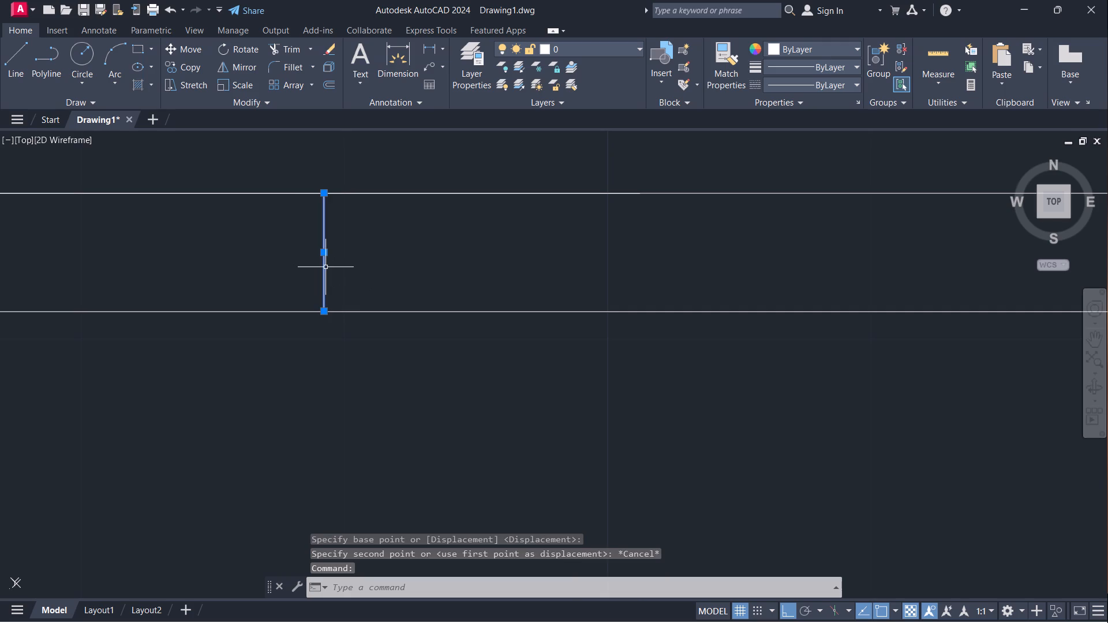
text(CO)
key(Return)
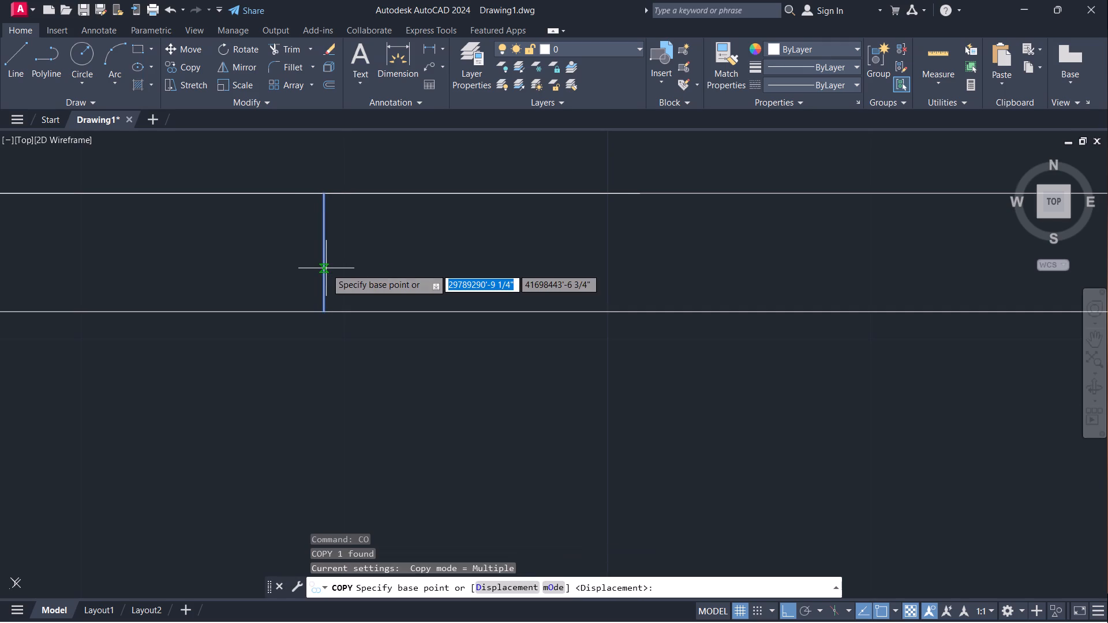
click(321, 310)
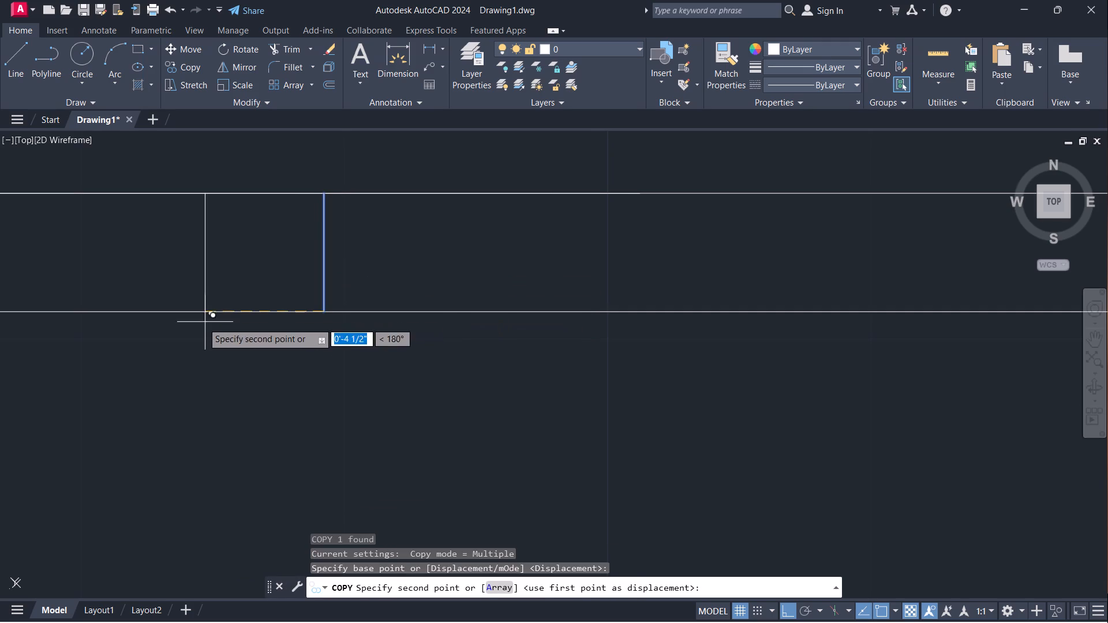
scroll(199, 318, down, 3)
middle_drag(200, 317, 467, 365)
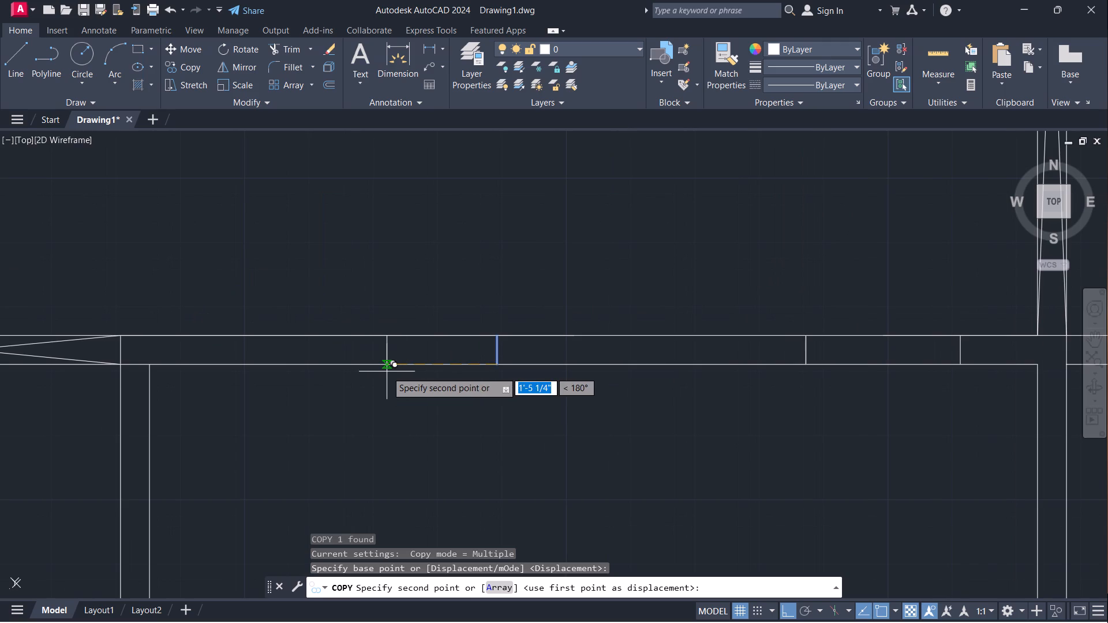
key(2)
key(apostrophe)
key(Return)
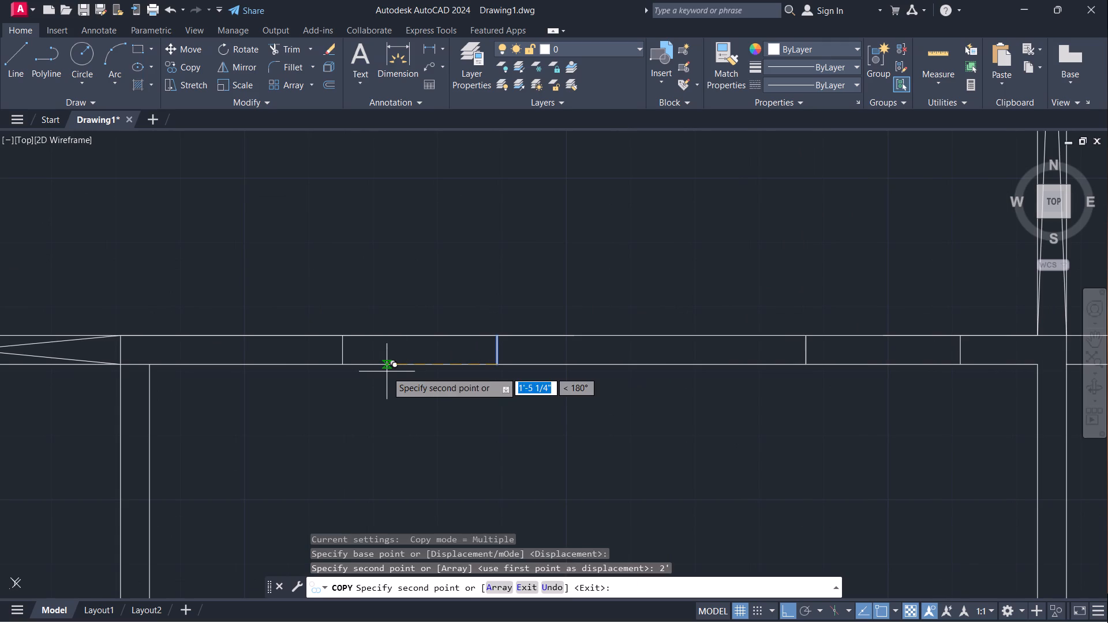
scroll(386, 389, down, 1)
key(space)
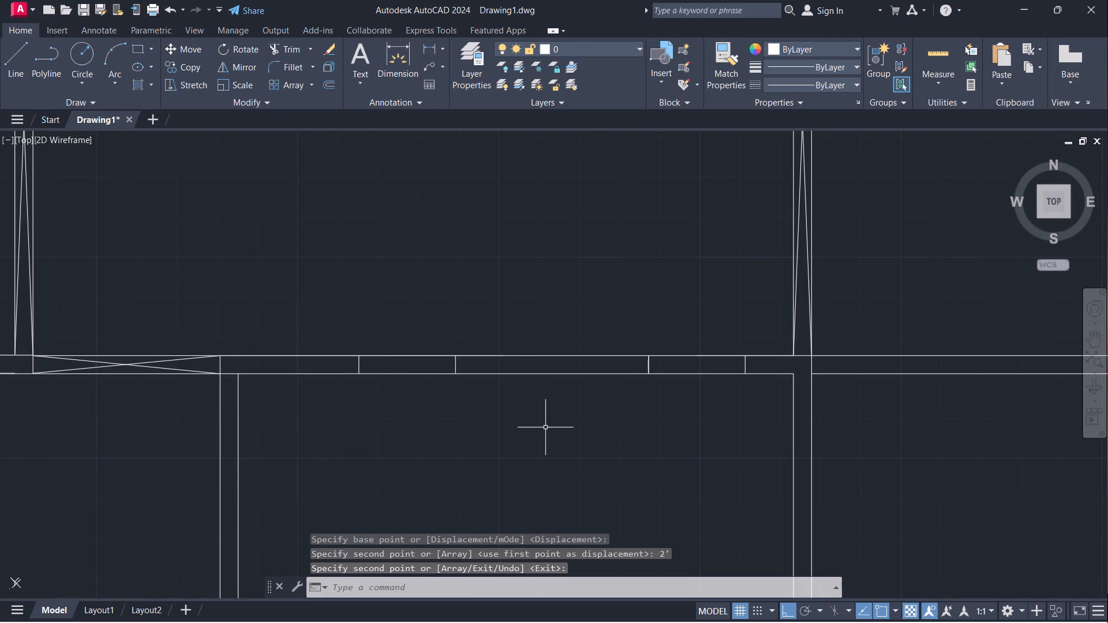
Trim both wall lines between the two cross lines 4' apart, including the leftover stub of the upper line.
text(TR)
key(Return)
drag(542, 307, 534, 337)
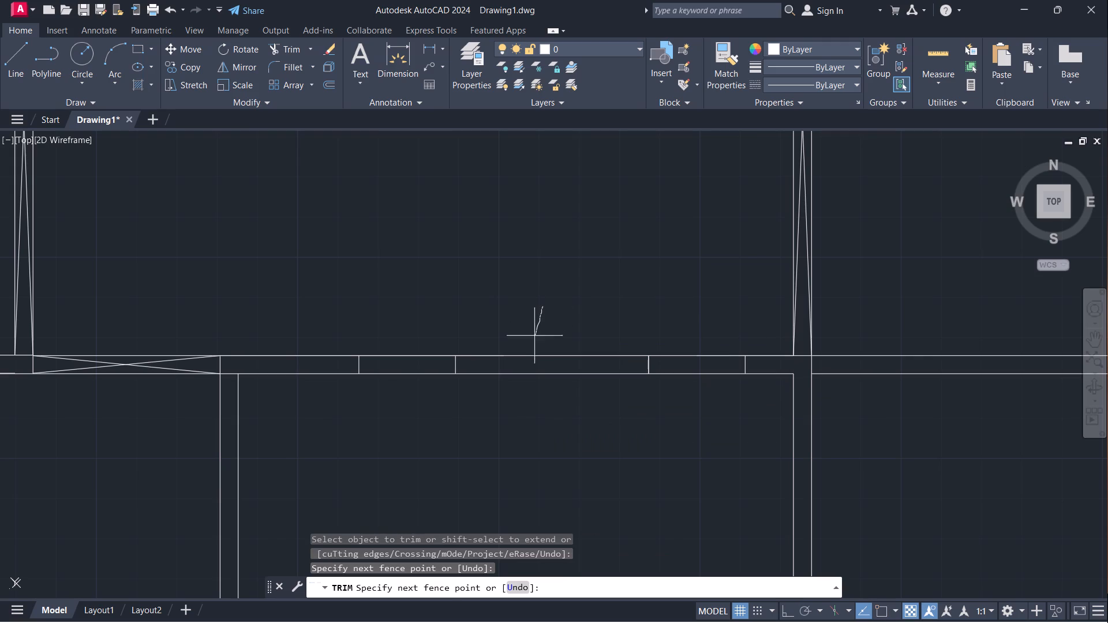
drag(534, 337, 520, 396)
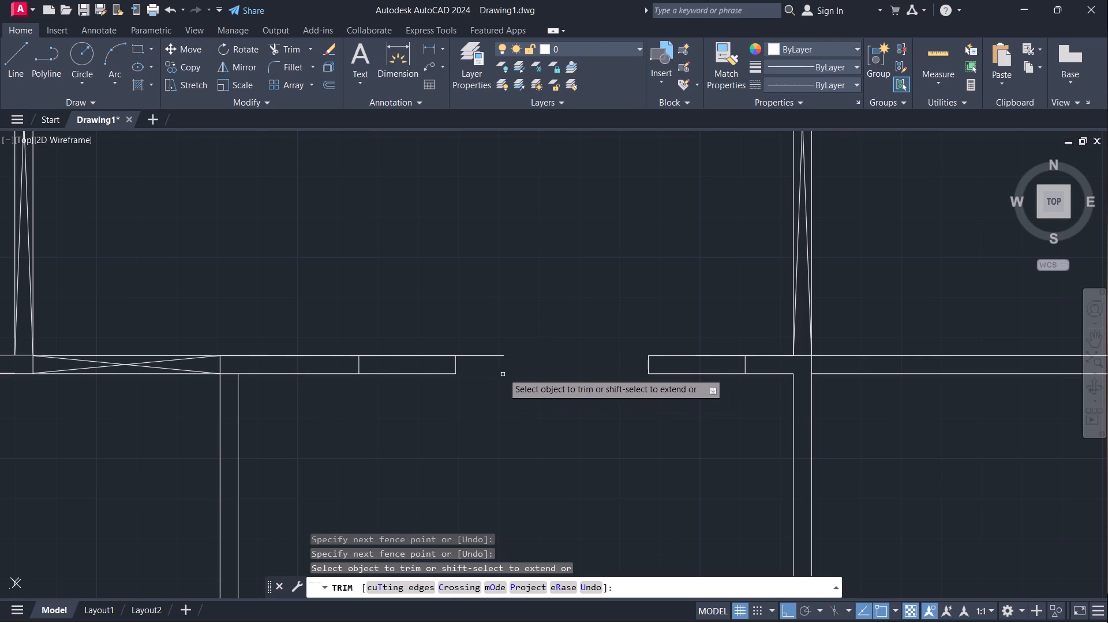
drag(488, 346, 487, 373)
scroll(489, 373, down, 2)
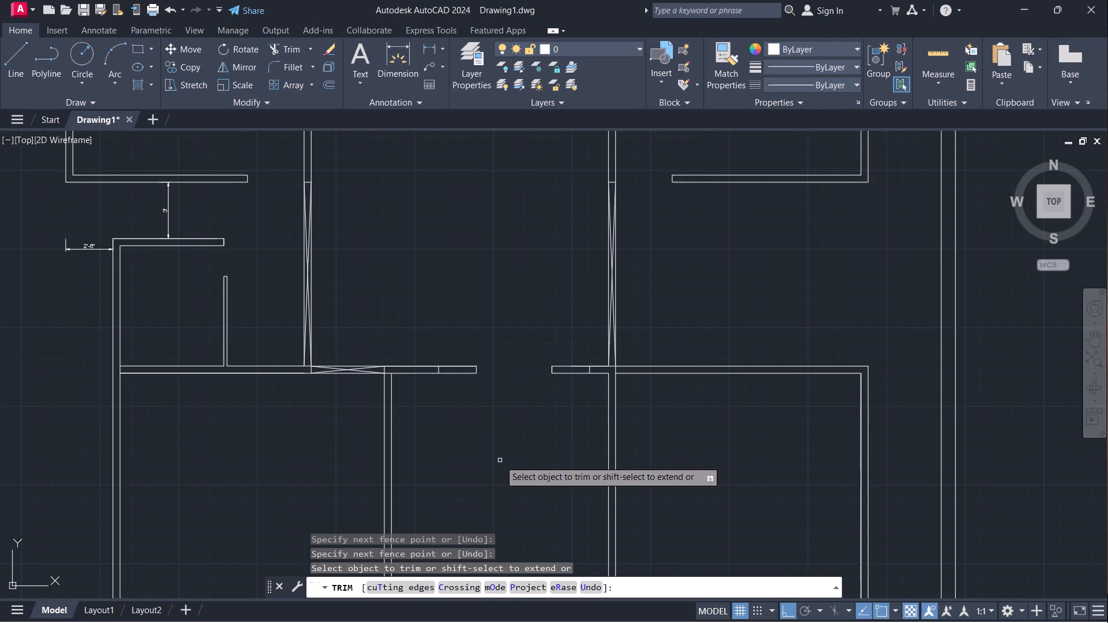
Draw a cross line between the two partition wall lines at the lower-left room's bottom-right corner, level with the room's inner bottom edge.
middle_drag(545, 436, 673, 360)
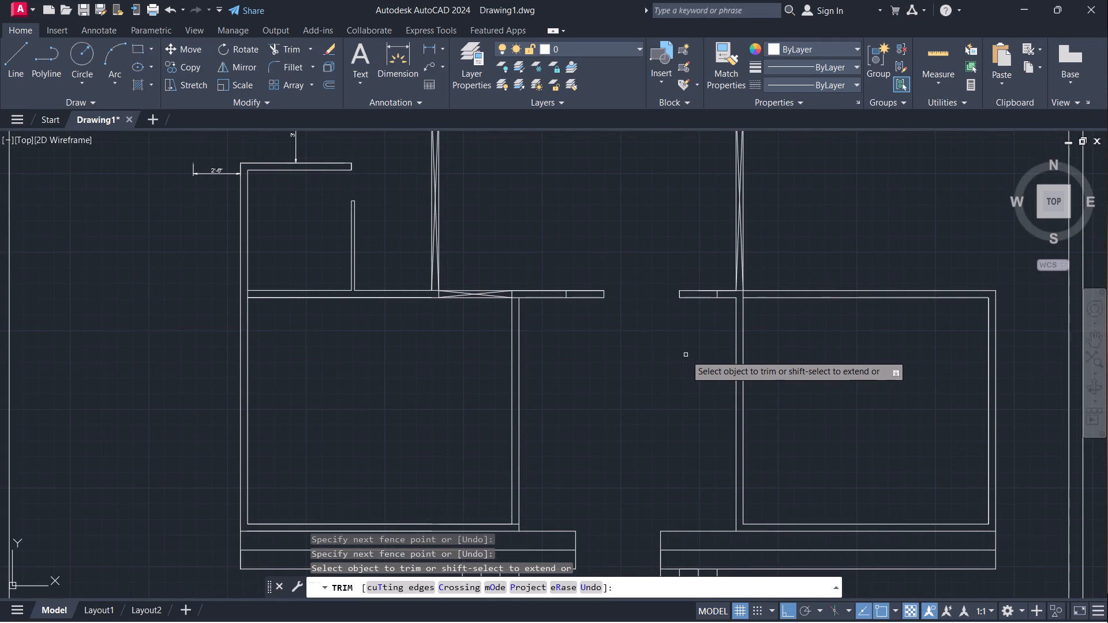
key(Escape)
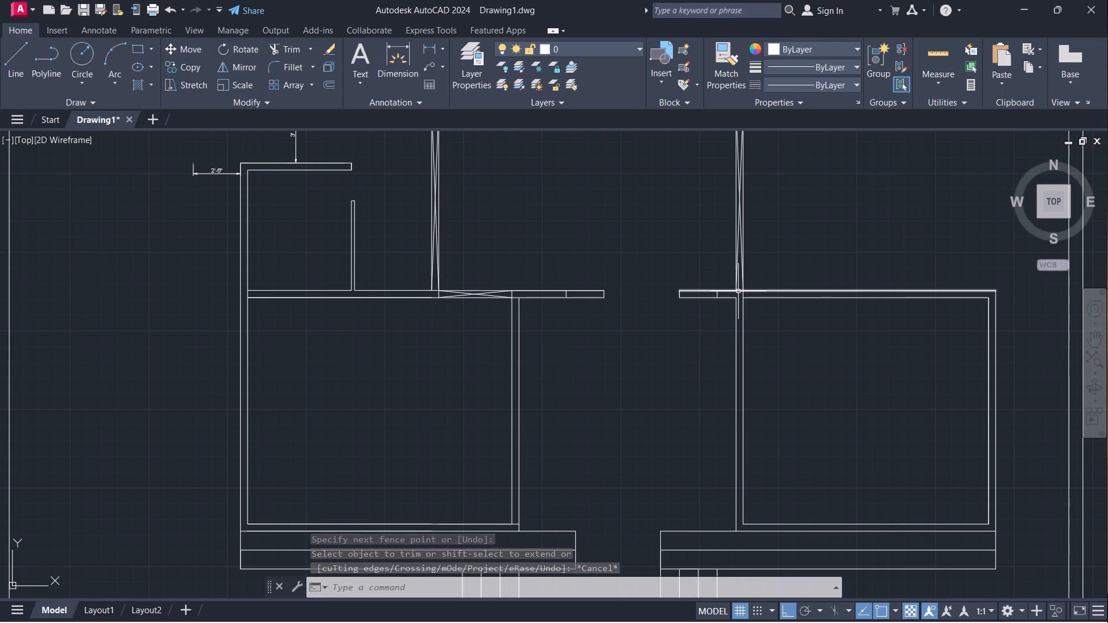
scroll(653, 325, down, 2)
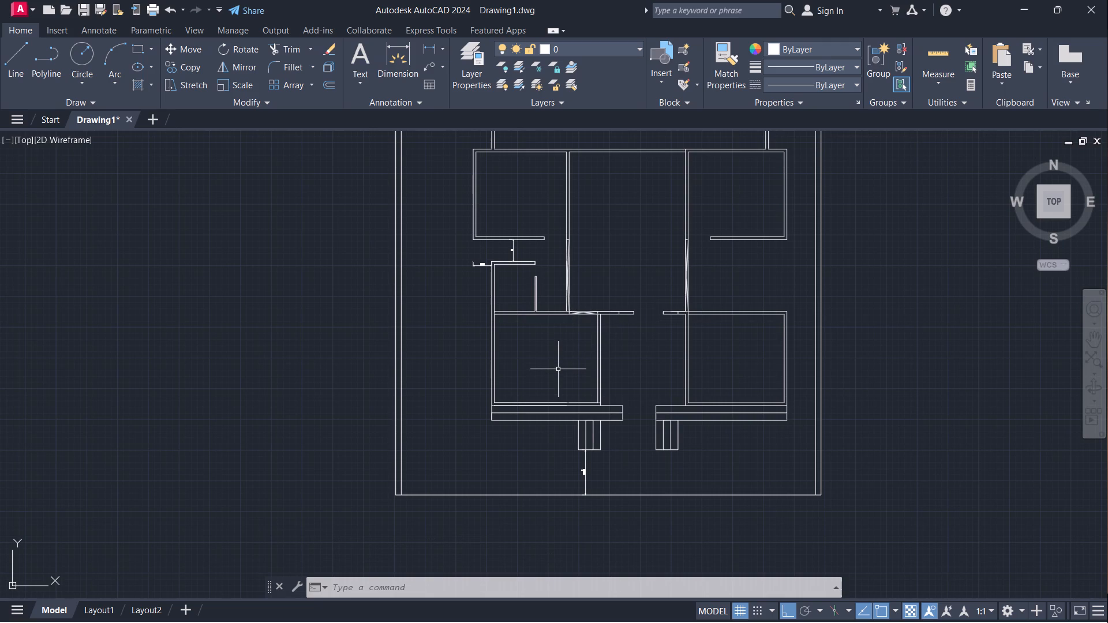
middle_drag(562, 335, 582, 287)
scroll(647, 349, up, 3)
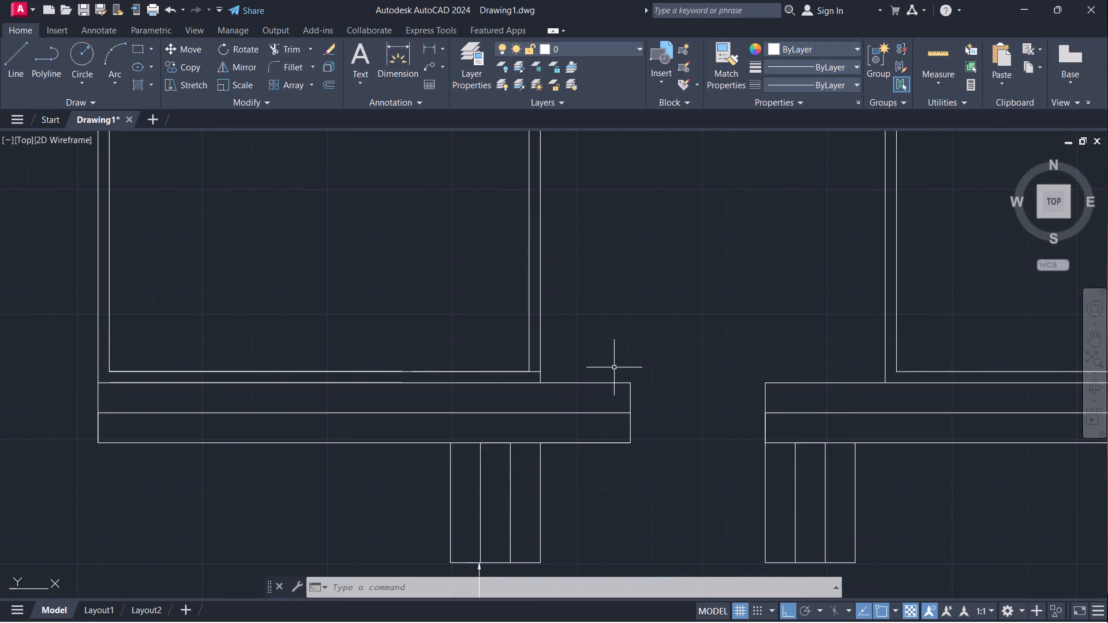
scroll(522, 367, up, 2)
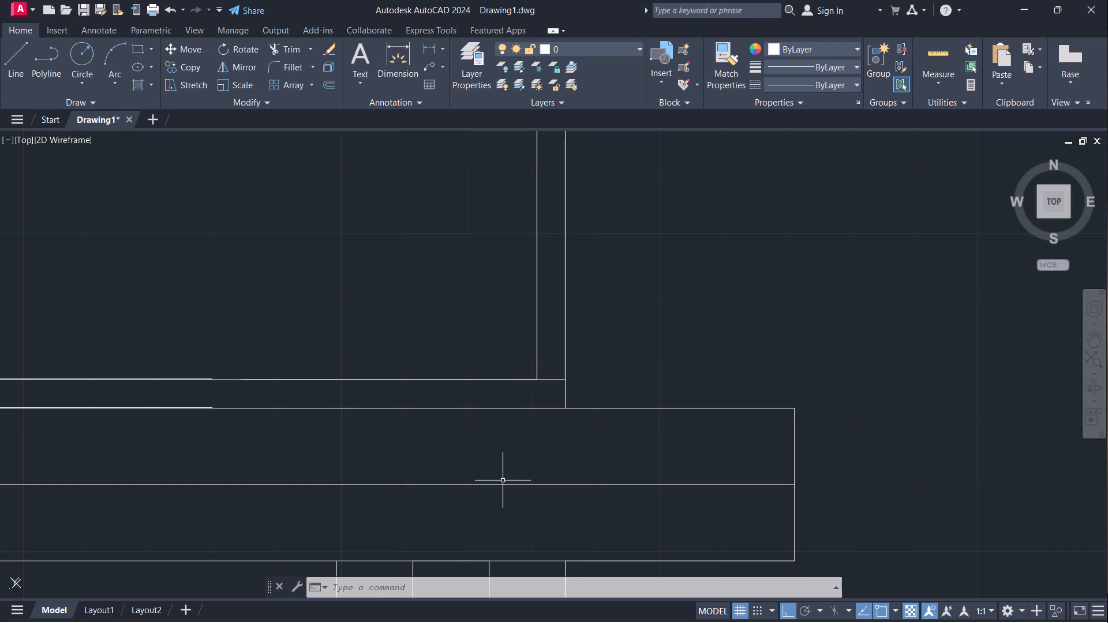
key(l)
key(Return)
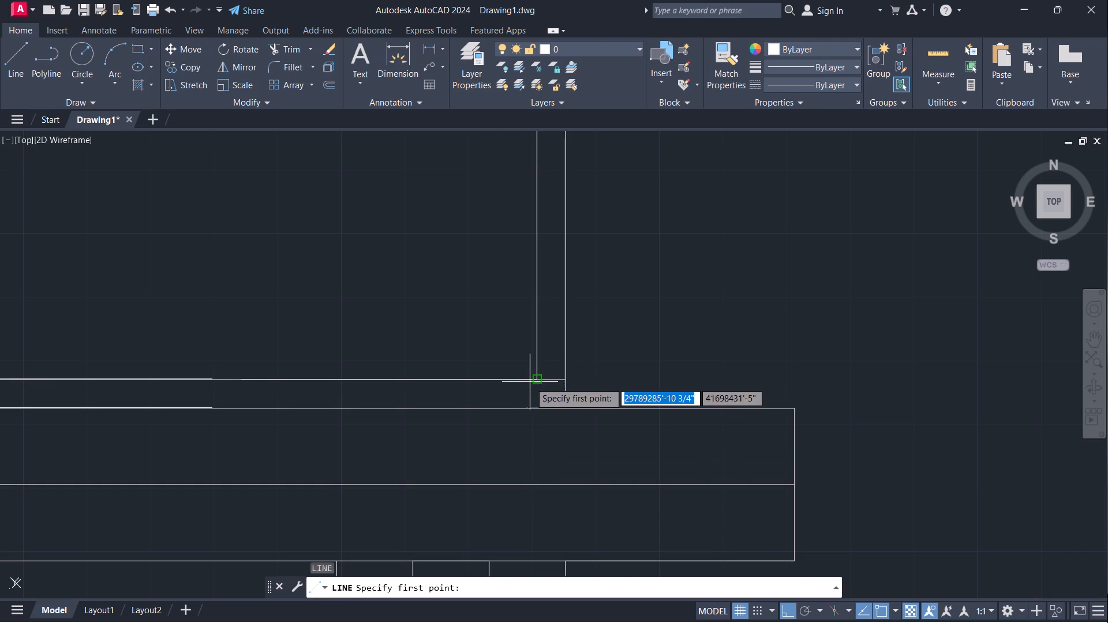
click(539, 380)
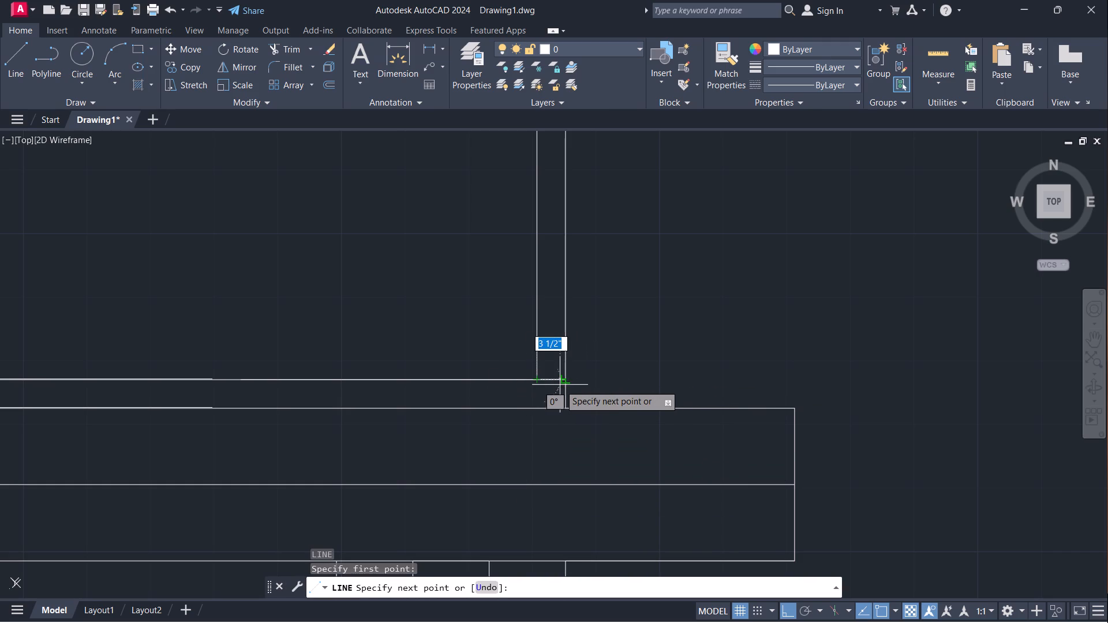
click(565, 382)
key(space)
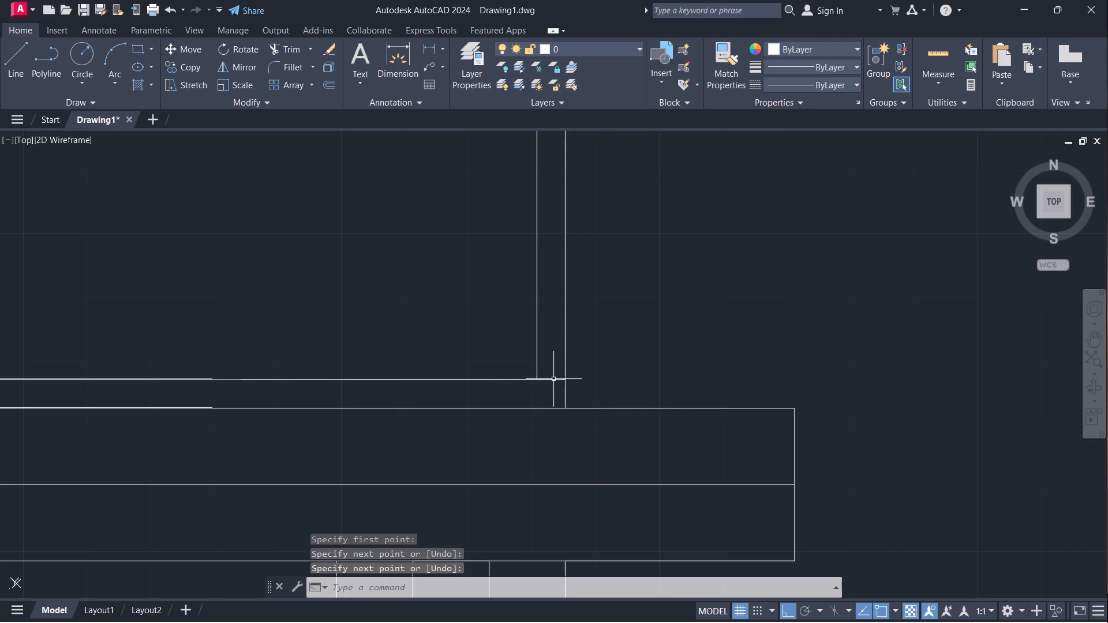
click(552, 381)
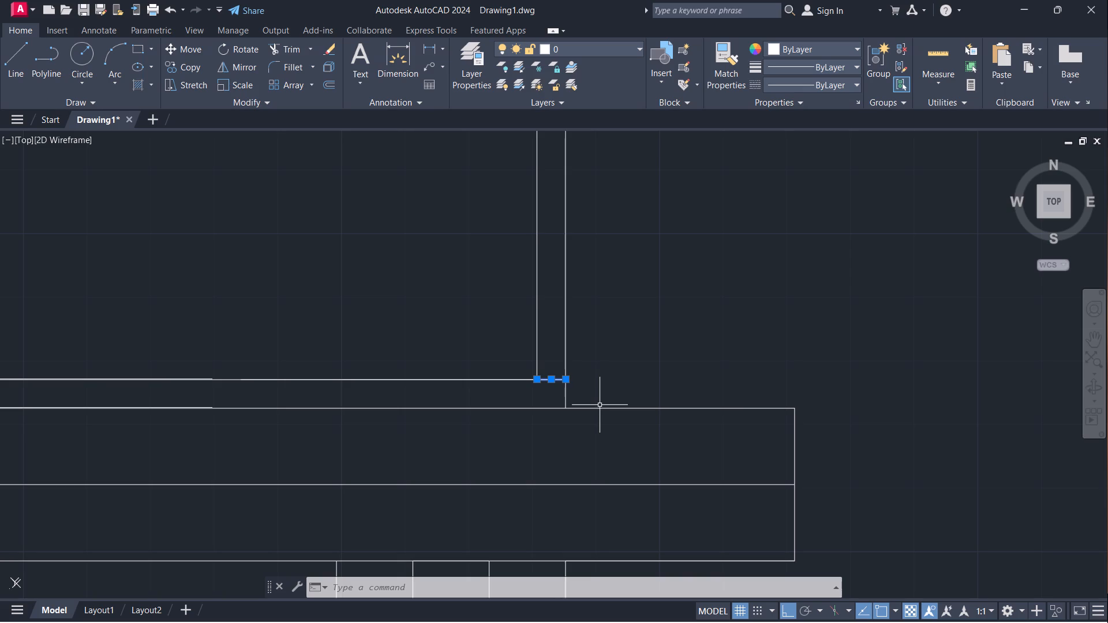
key(Escape)
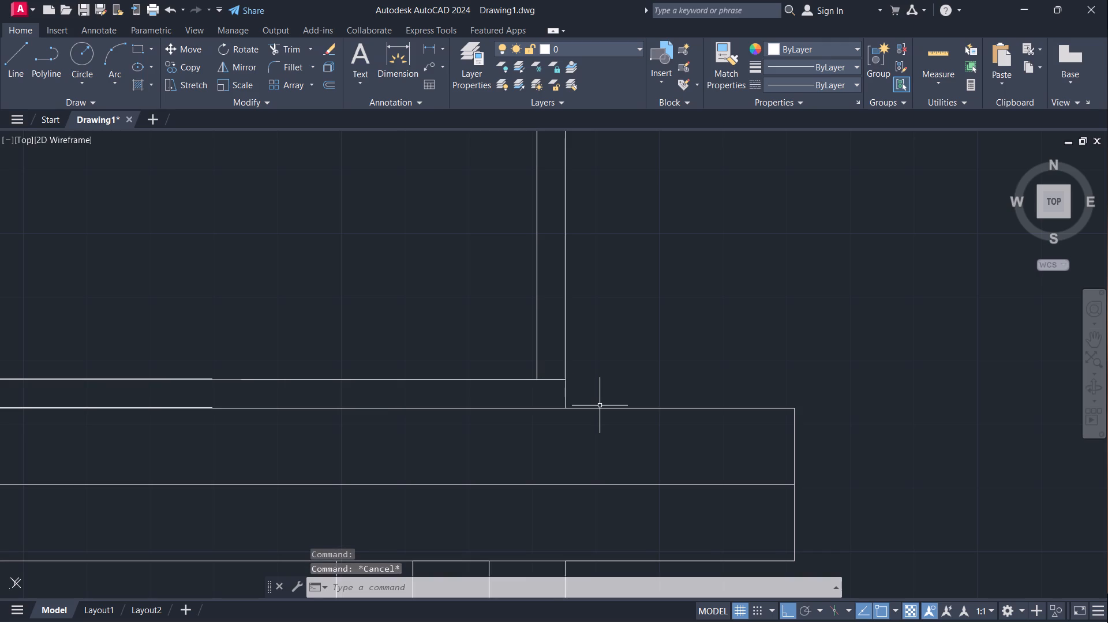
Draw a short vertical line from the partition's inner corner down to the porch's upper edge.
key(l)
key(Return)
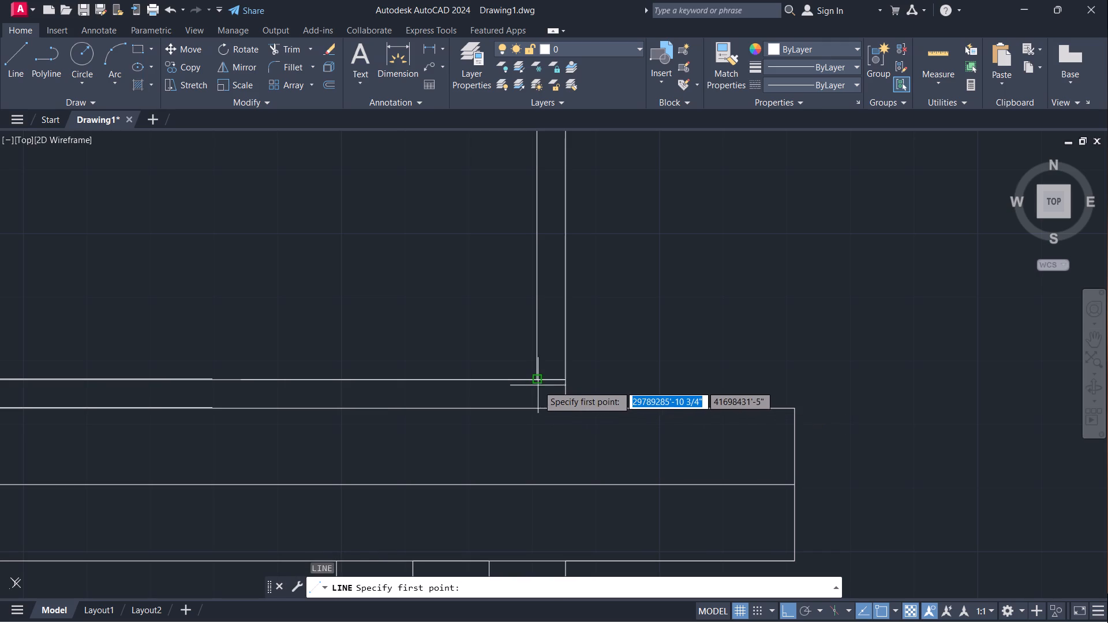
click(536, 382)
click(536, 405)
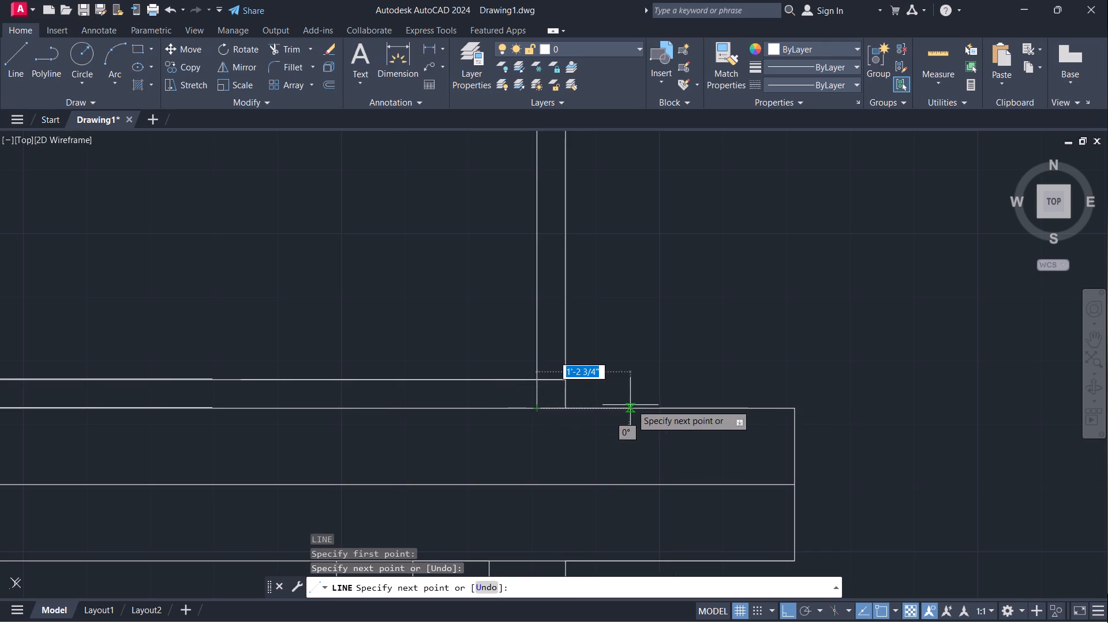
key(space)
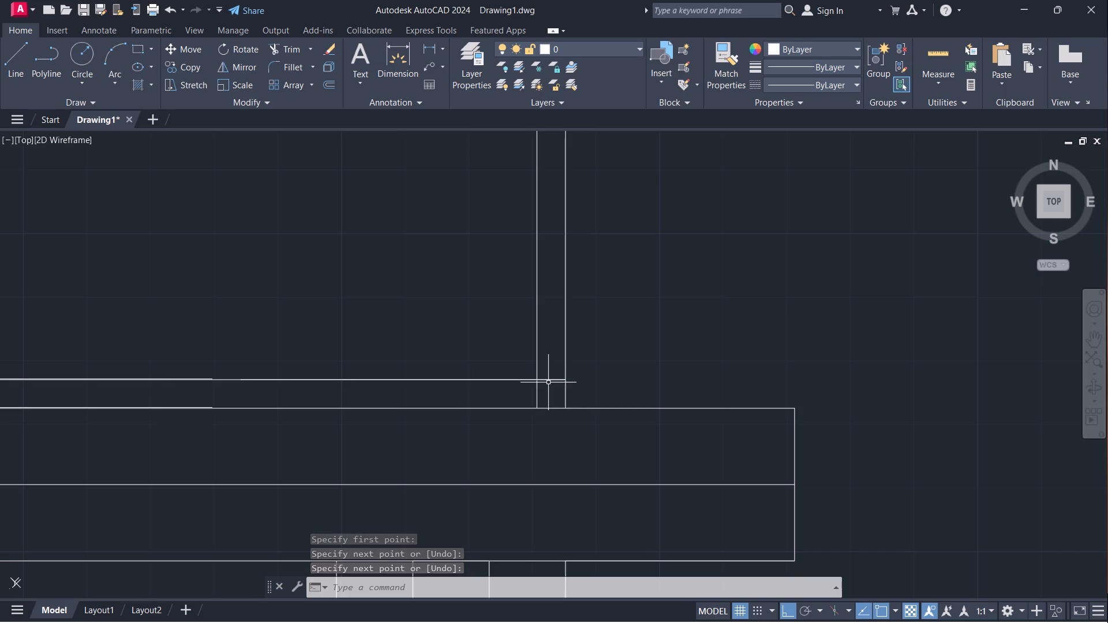
Move the partition's cross line 3' up between the wall lines.
click(548, 381)
key(m)
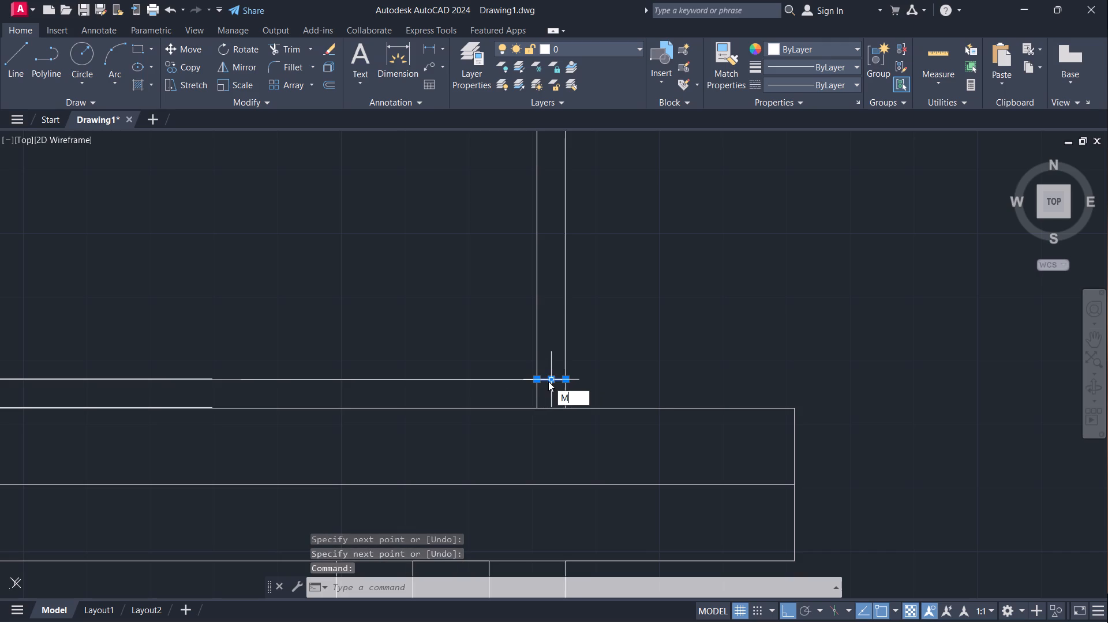
key(Return)
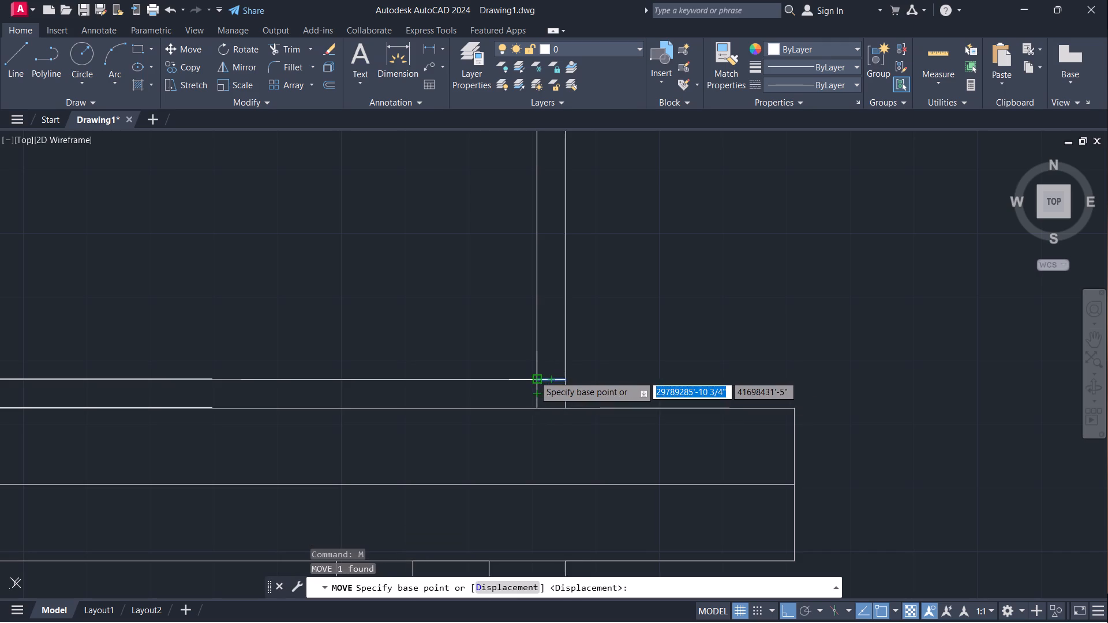
click(534, 376)
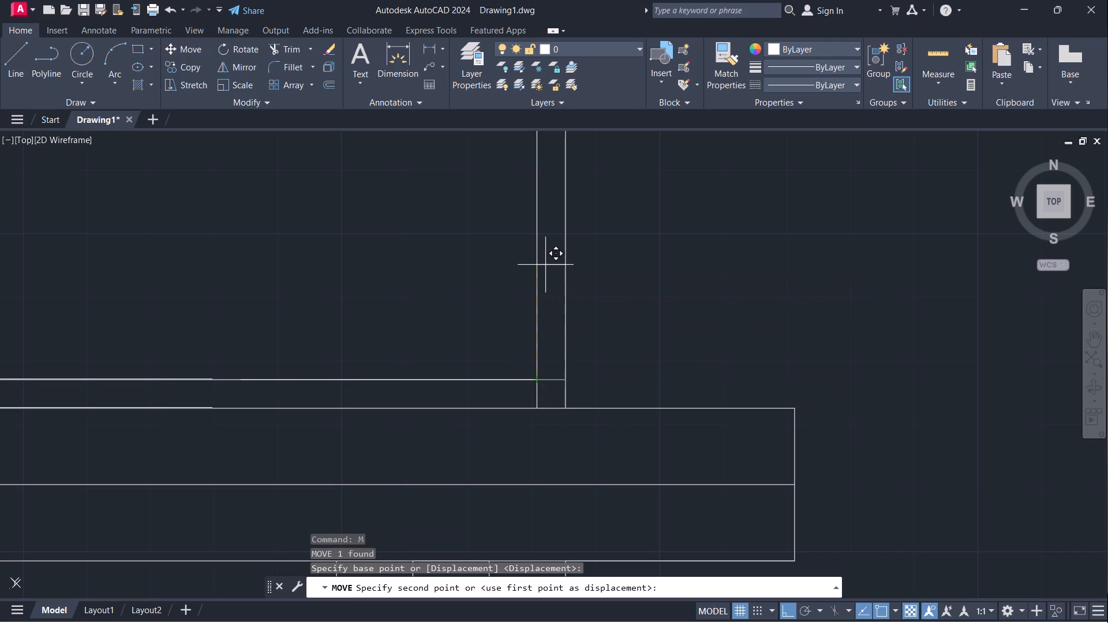
text(3')
key(Return)
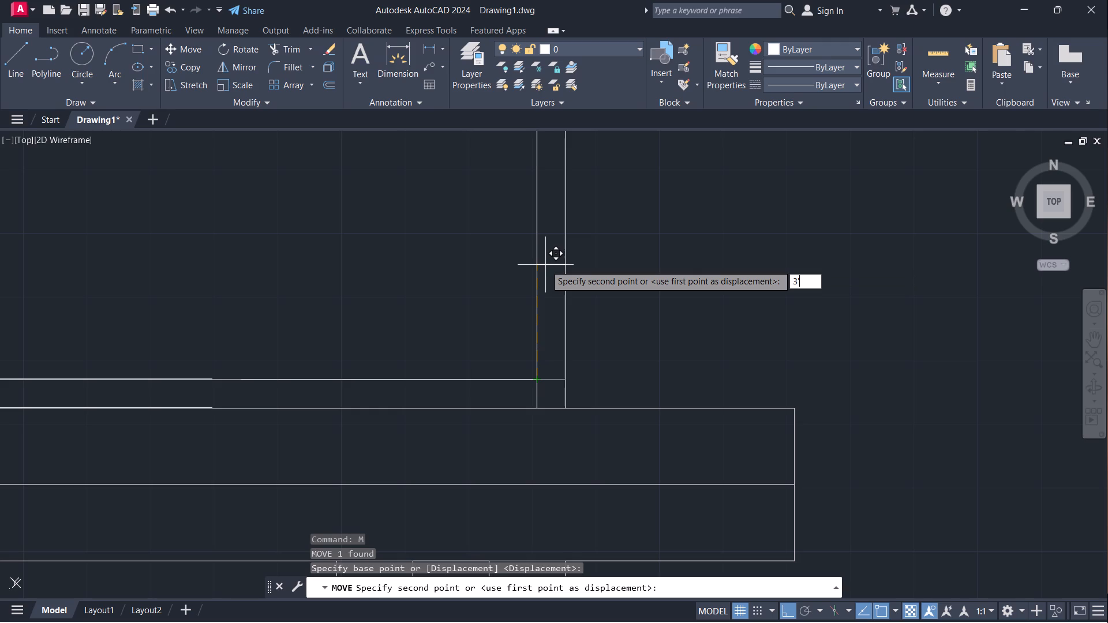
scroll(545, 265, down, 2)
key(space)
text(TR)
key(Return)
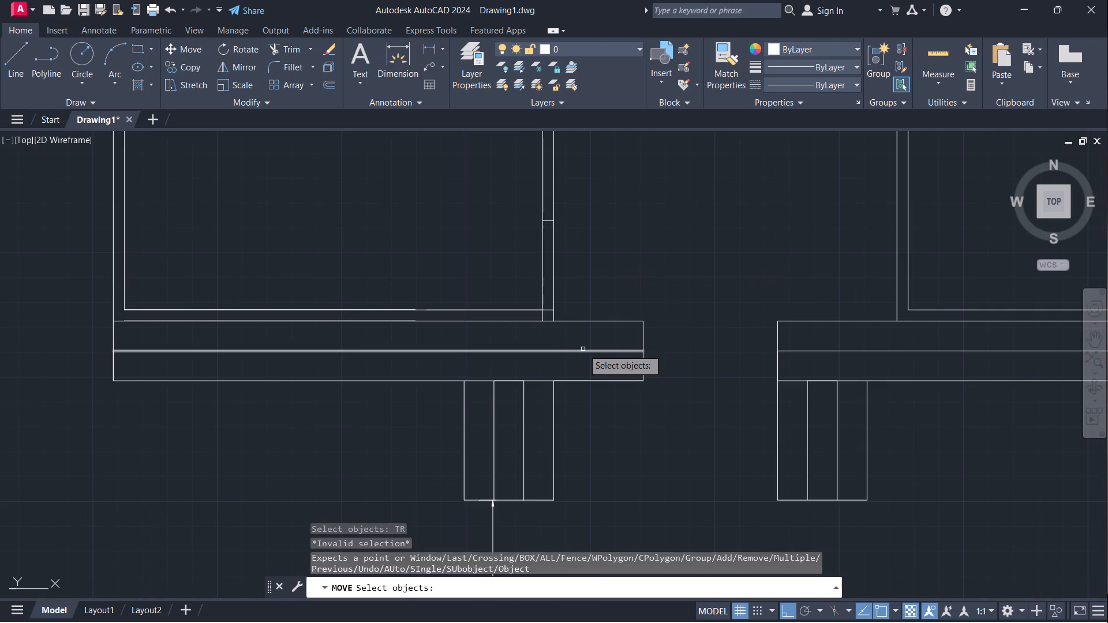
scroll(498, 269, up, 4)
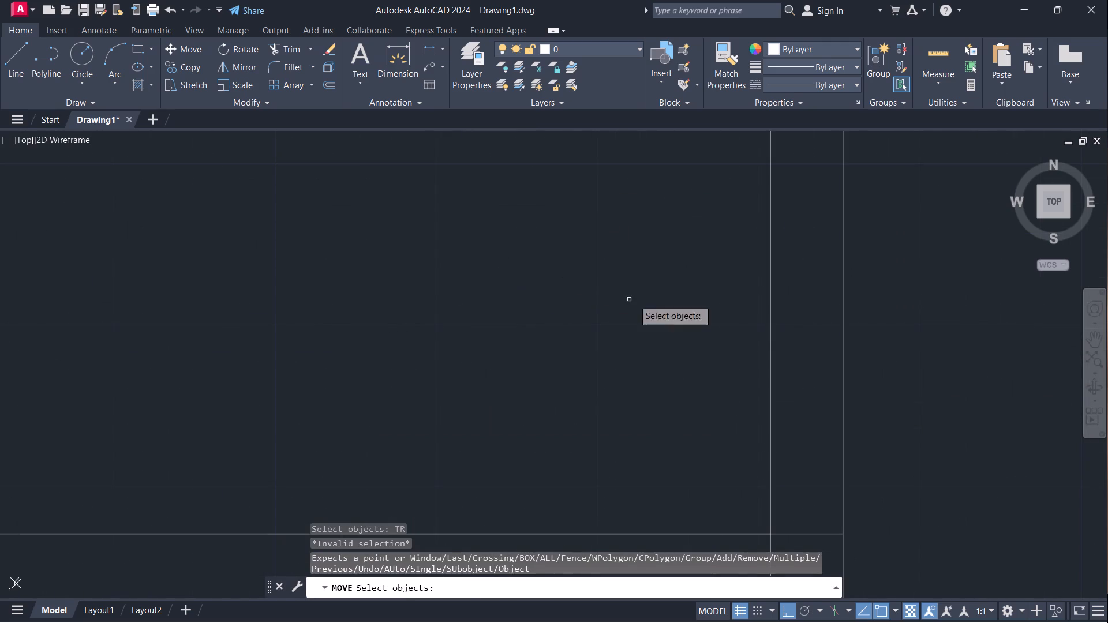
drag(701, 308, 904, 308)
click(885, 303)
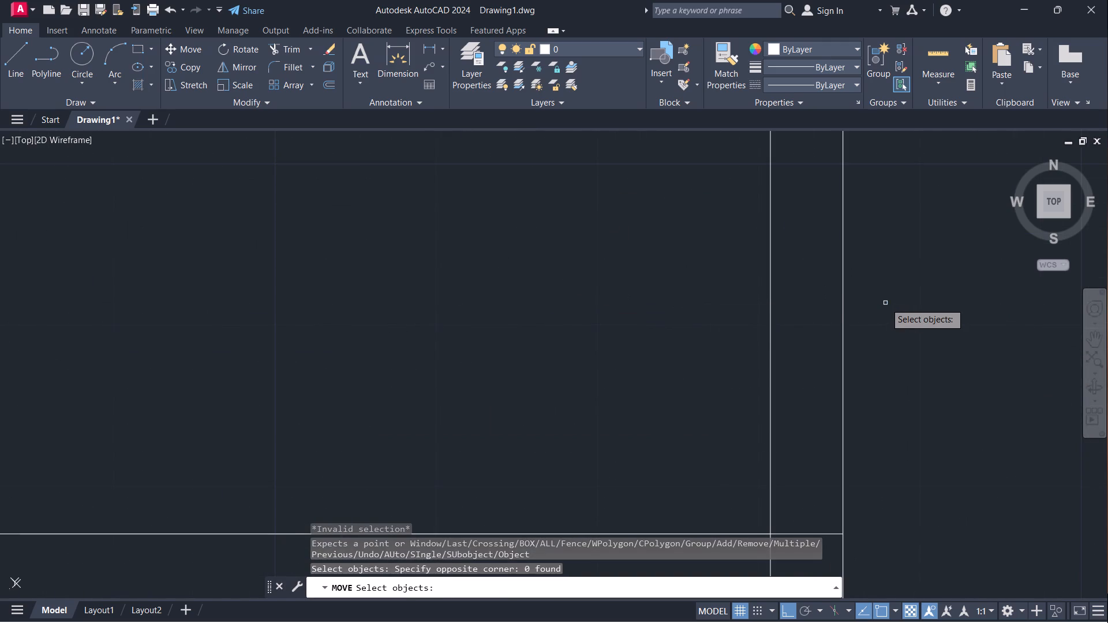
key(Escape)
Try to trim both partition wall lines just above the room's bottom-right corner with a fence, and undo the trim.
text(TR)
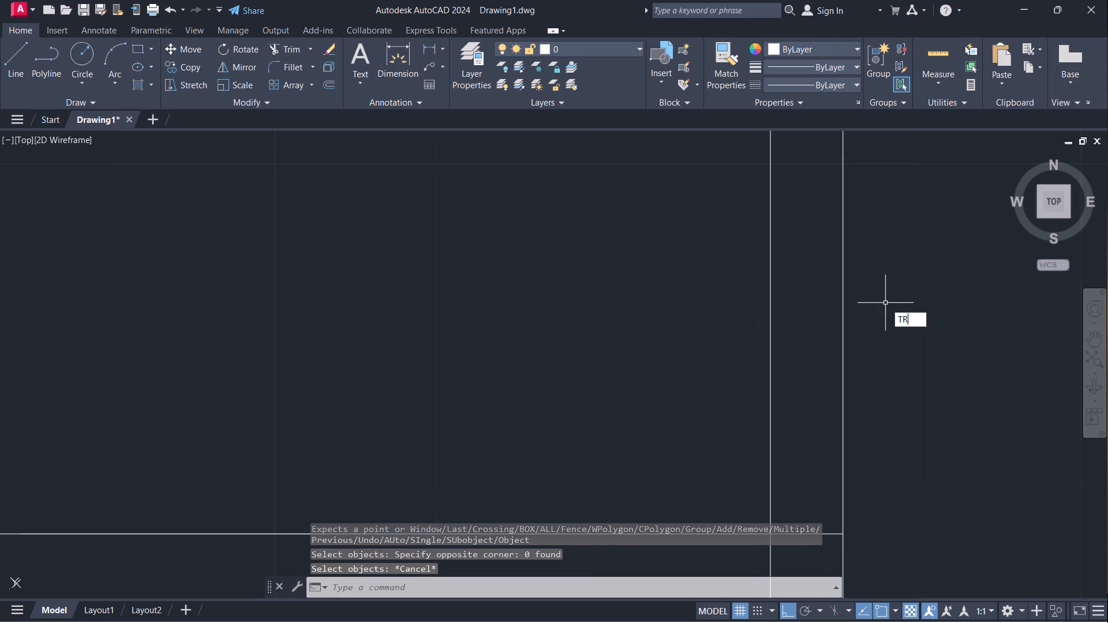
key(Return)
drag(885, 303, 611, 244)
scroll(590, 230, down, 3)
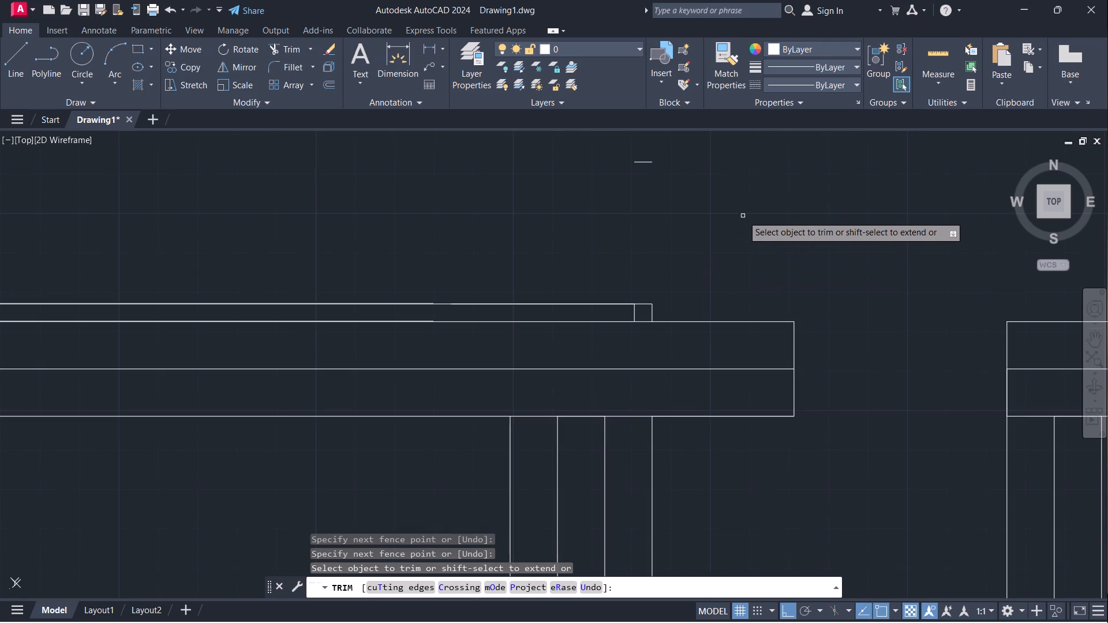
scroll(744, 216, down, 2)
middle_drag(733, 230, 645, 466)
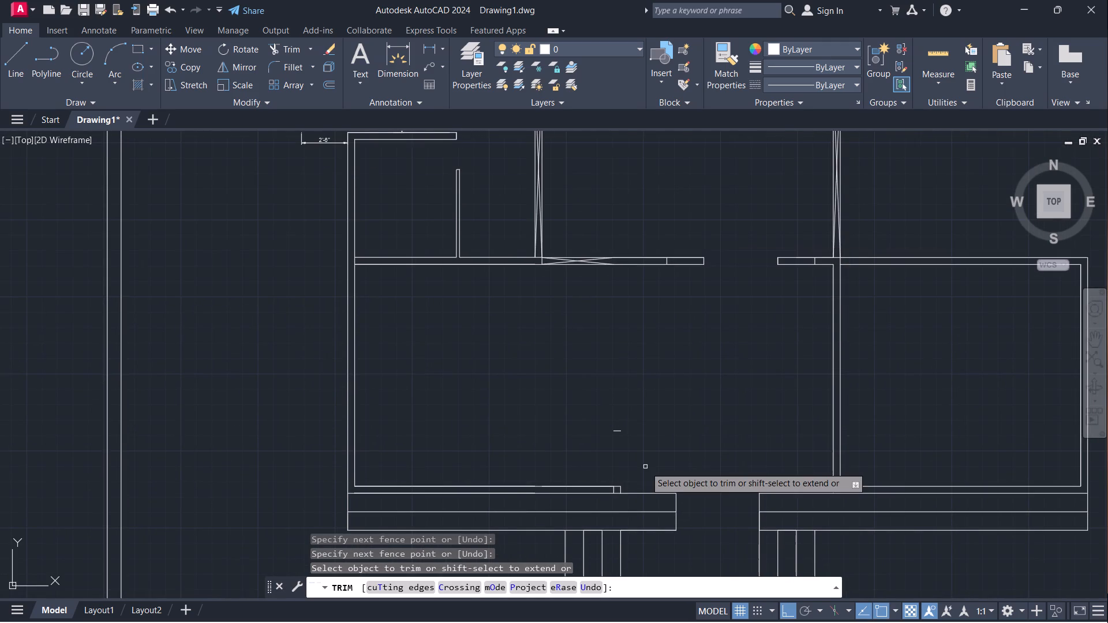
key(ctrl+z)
Trim both partition wall lines between the raised cross line and the room's bottom wall to open the 3' gap.
scroll(649, 464, down, 3)
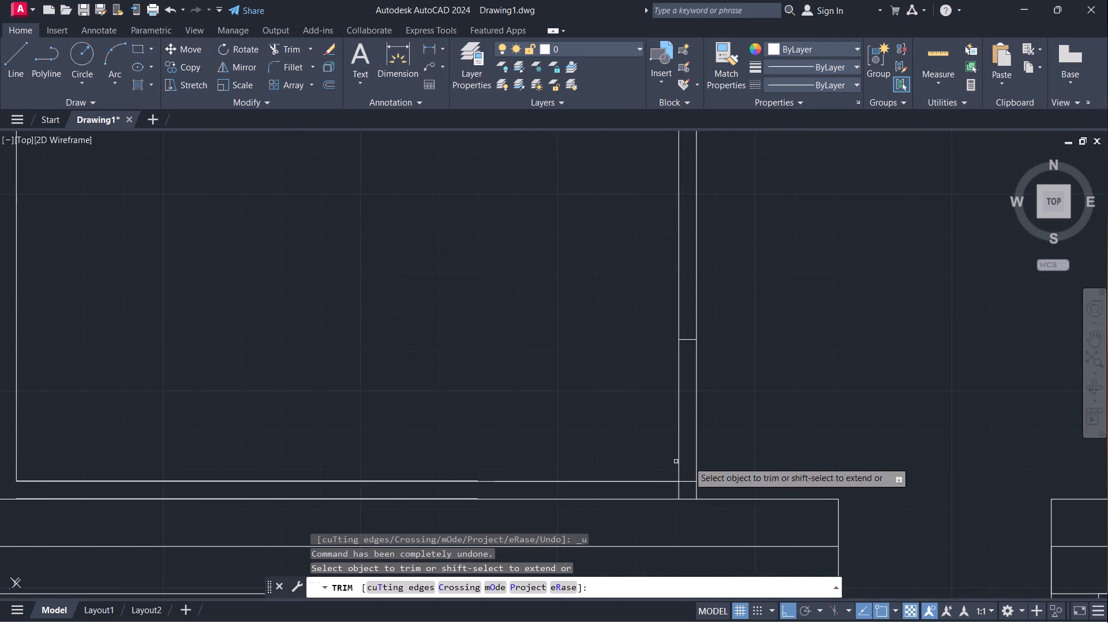
scroll(810, 194, down, 2)
middle_drag(808, 215, 777, 264)
scroll(799, 228, down, 1)
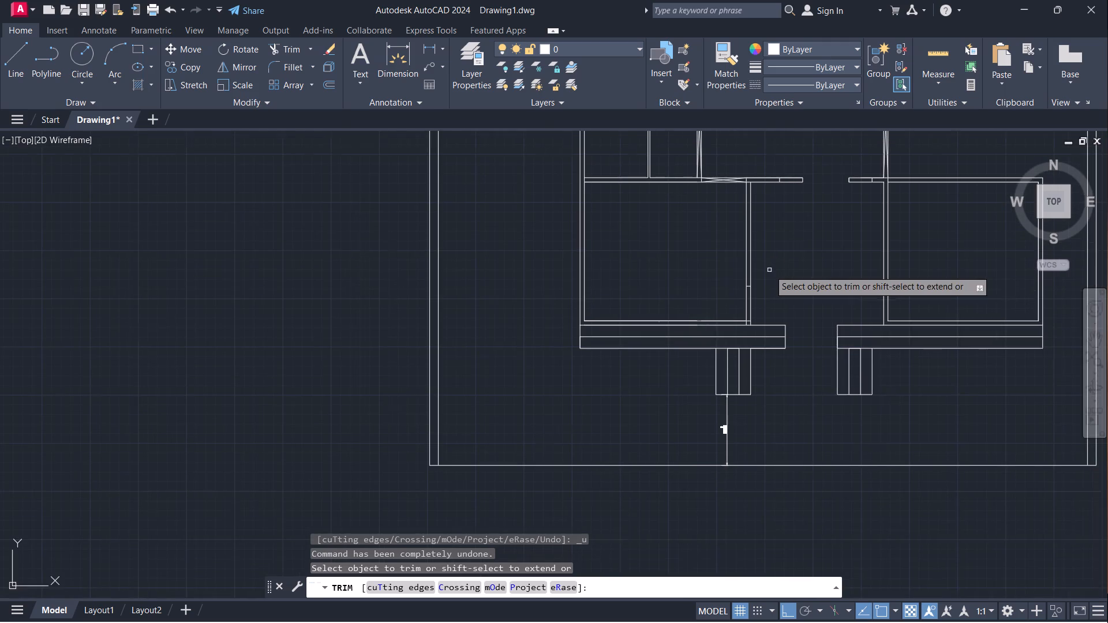
scroll(769, 270, up, 4)
drag(603, 449, 614, 449)
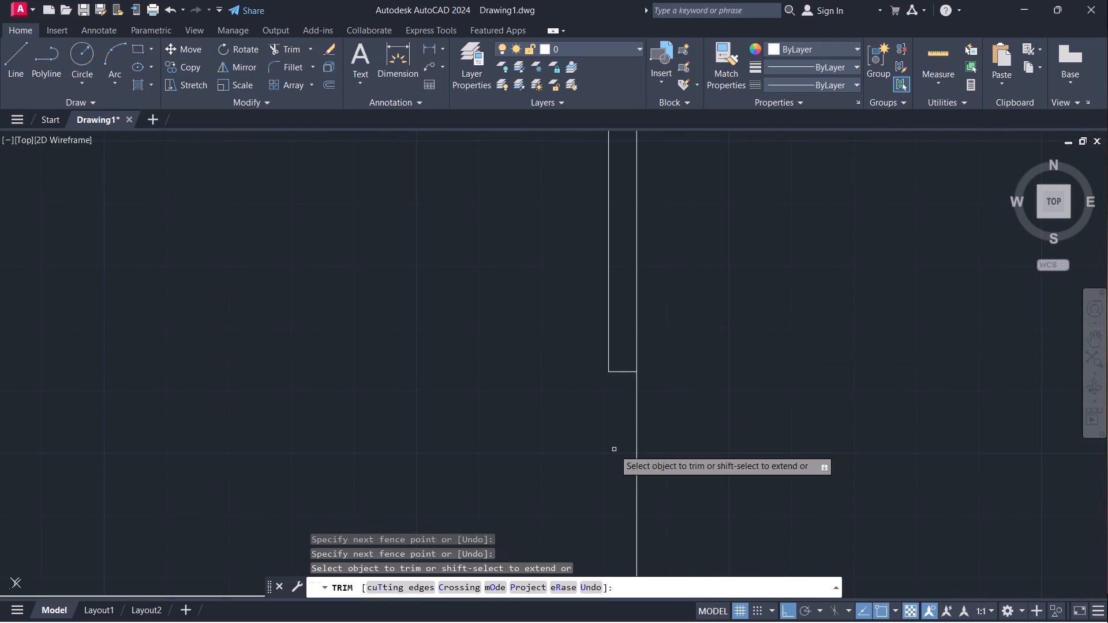
click(637, 440)
scroll(653, 400, down, 2)
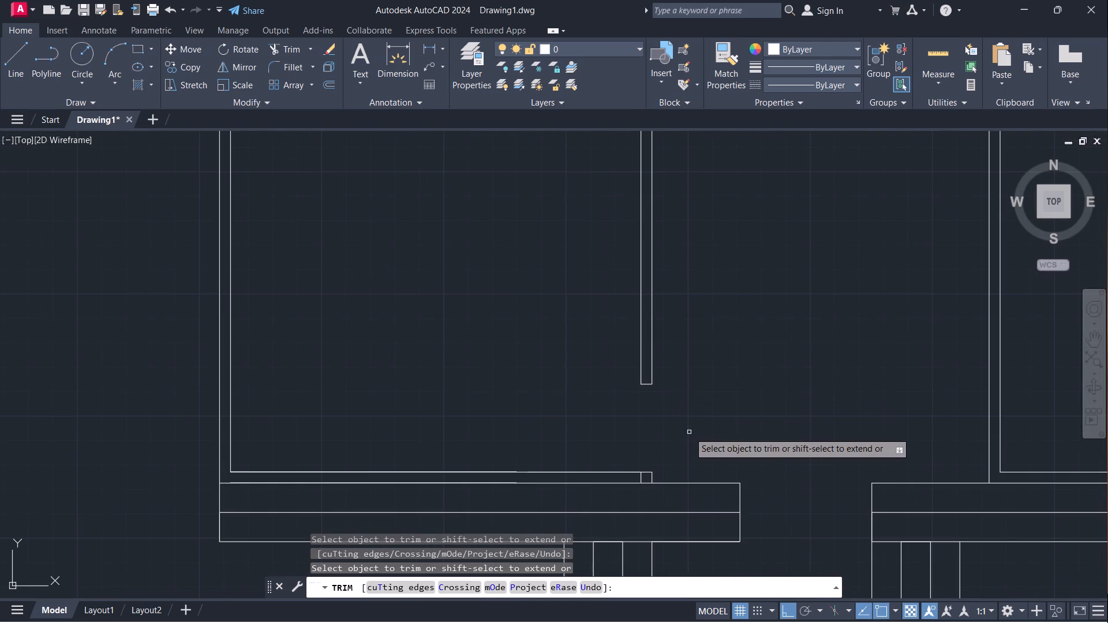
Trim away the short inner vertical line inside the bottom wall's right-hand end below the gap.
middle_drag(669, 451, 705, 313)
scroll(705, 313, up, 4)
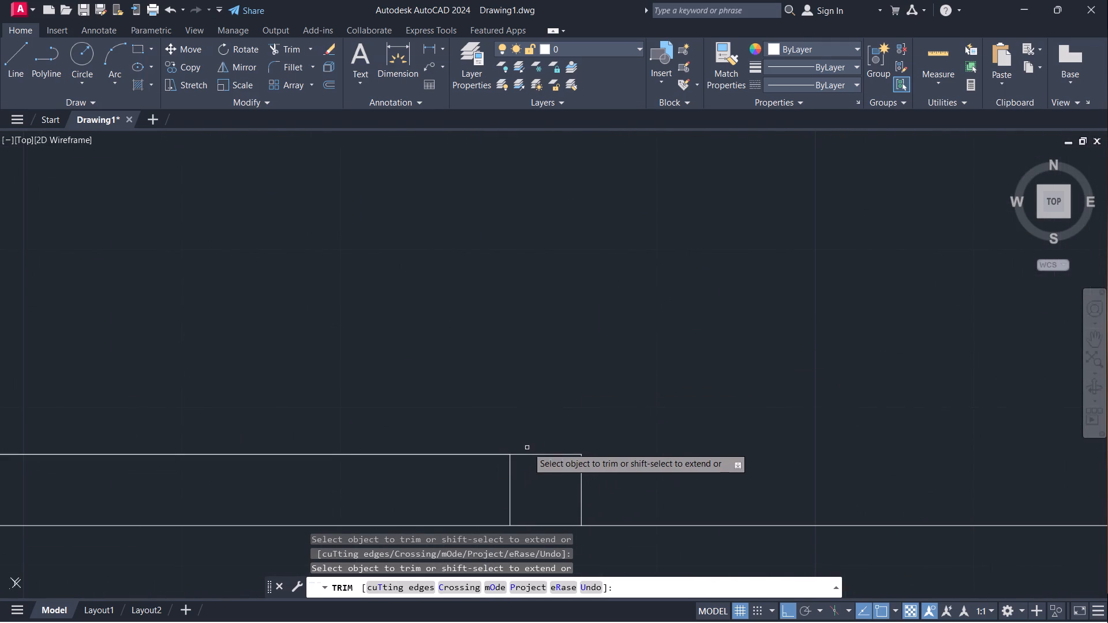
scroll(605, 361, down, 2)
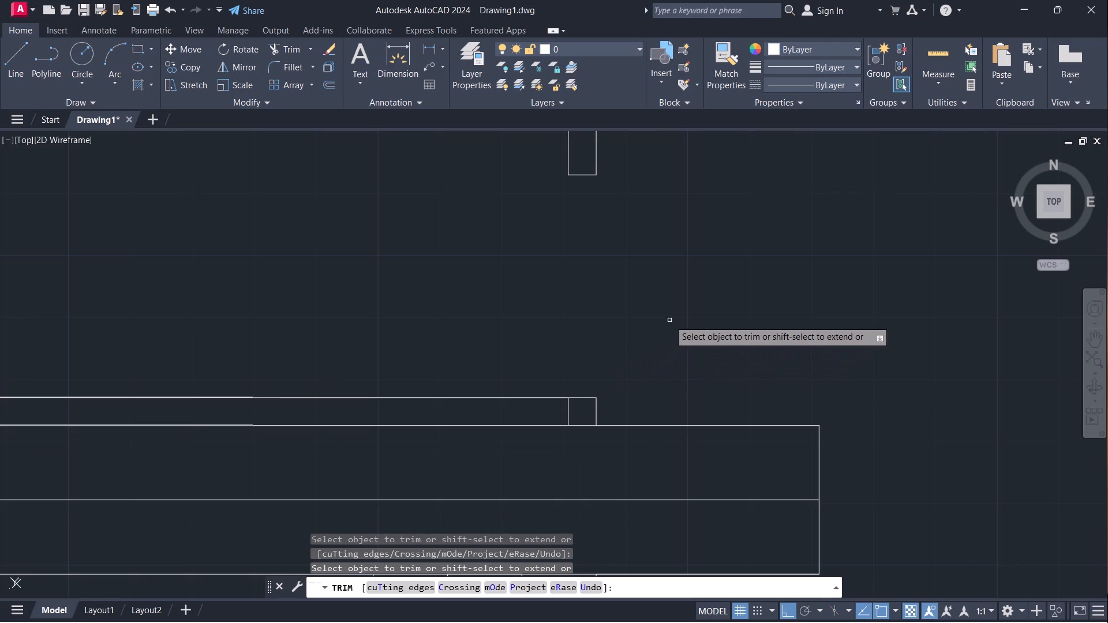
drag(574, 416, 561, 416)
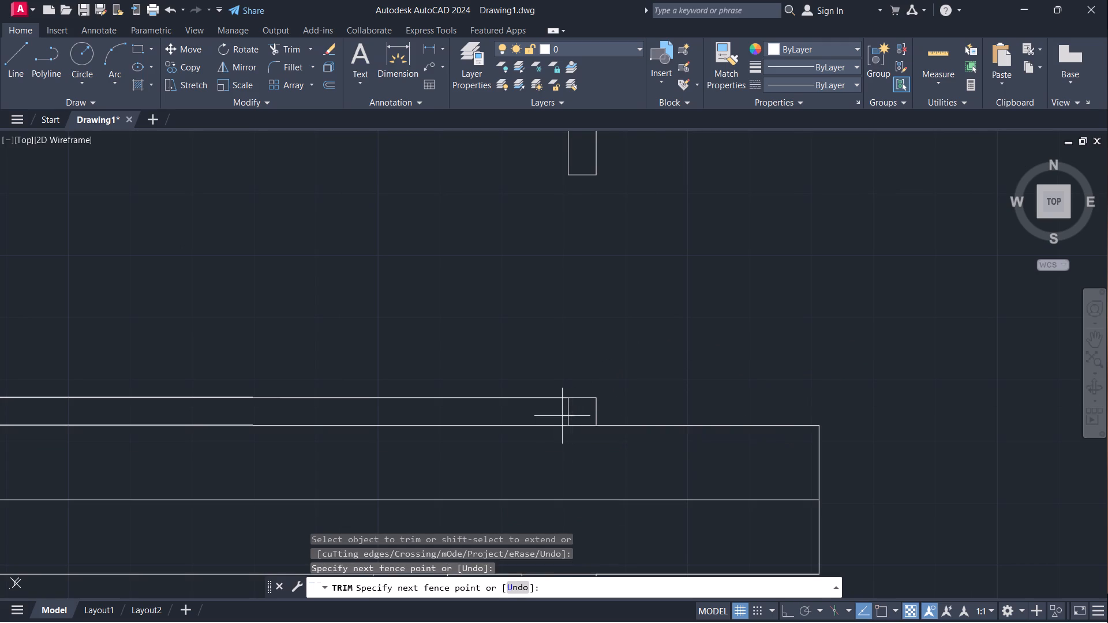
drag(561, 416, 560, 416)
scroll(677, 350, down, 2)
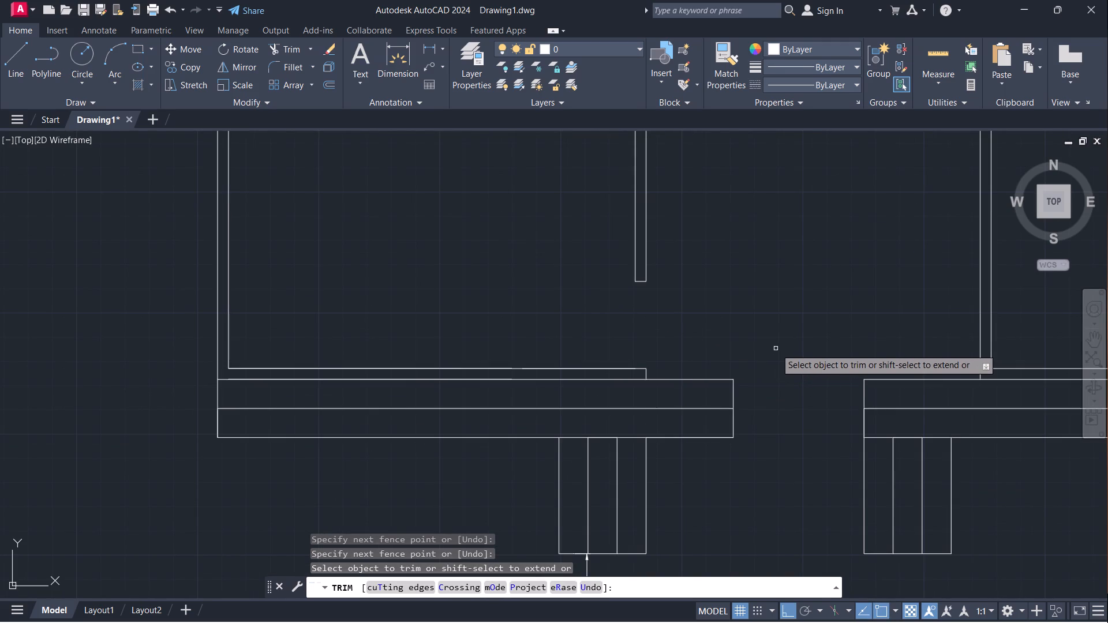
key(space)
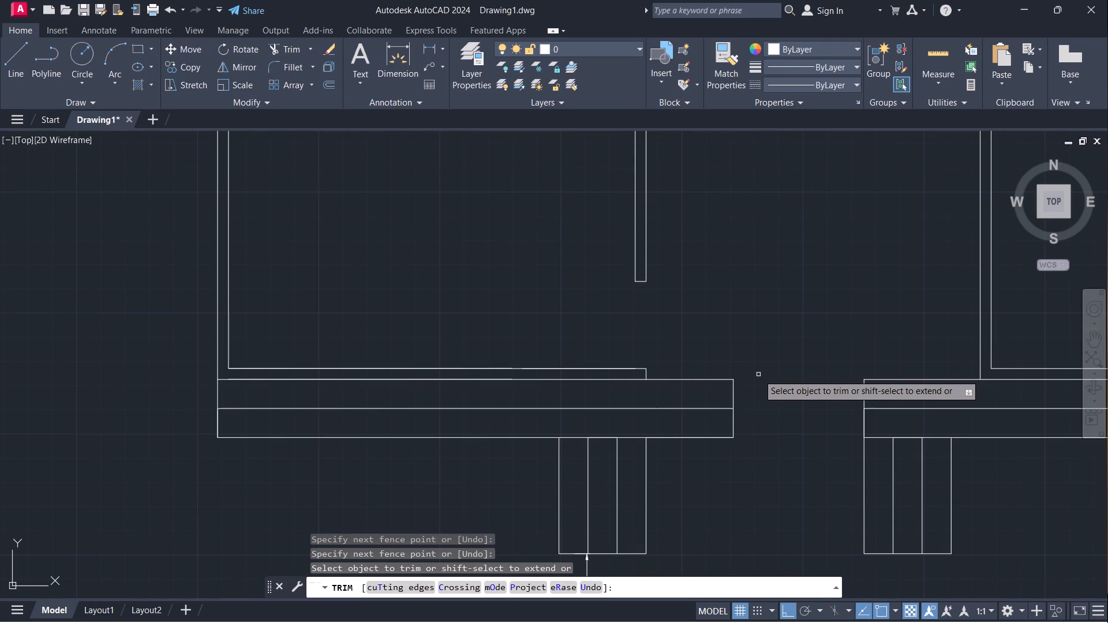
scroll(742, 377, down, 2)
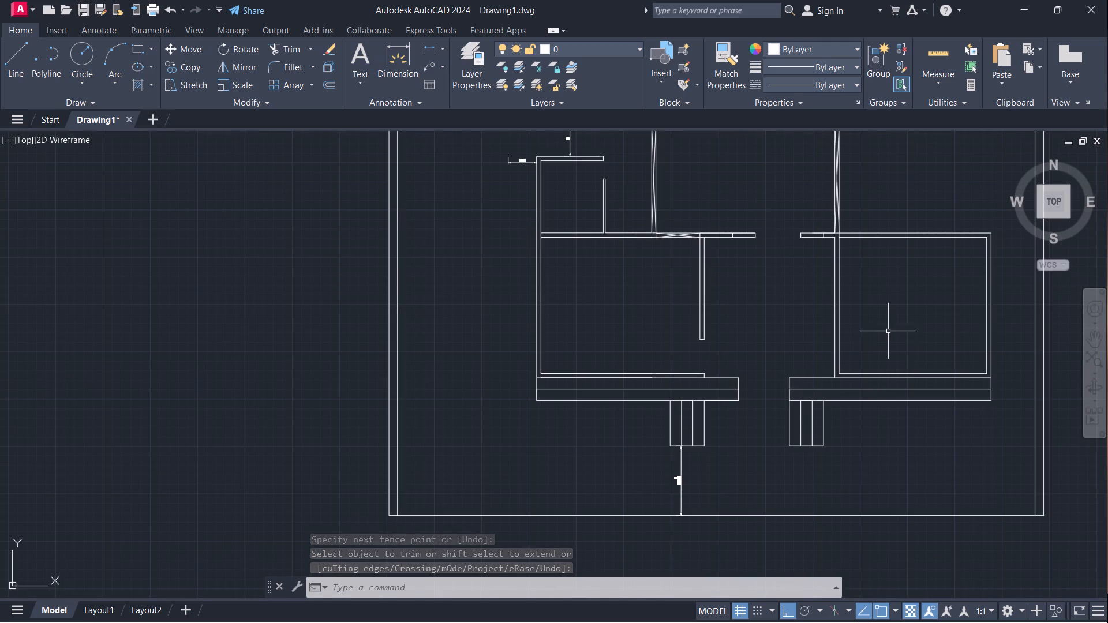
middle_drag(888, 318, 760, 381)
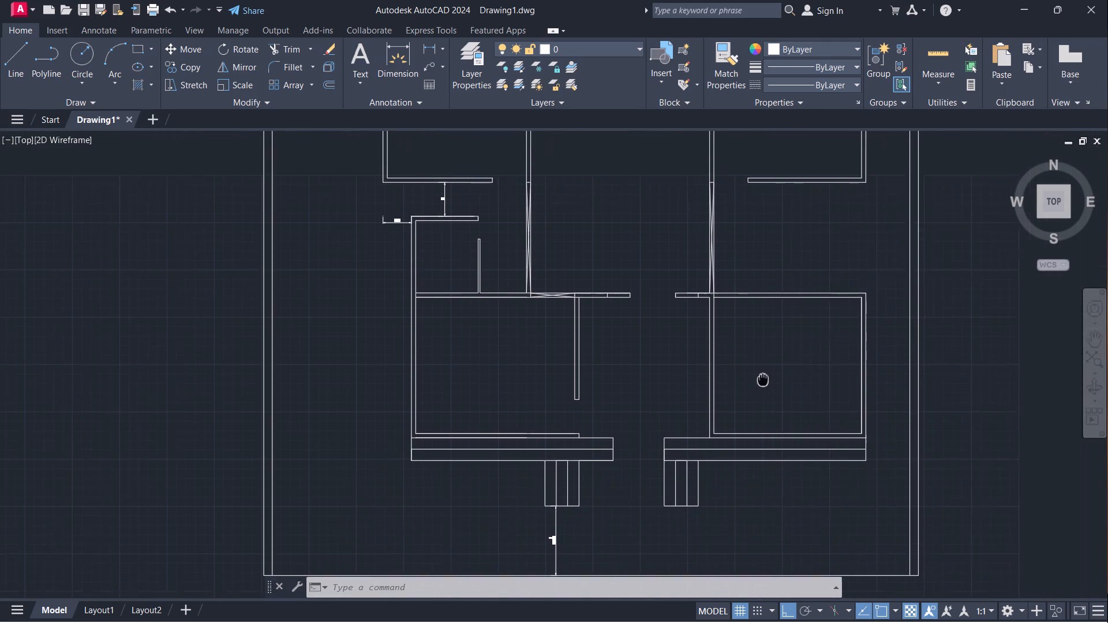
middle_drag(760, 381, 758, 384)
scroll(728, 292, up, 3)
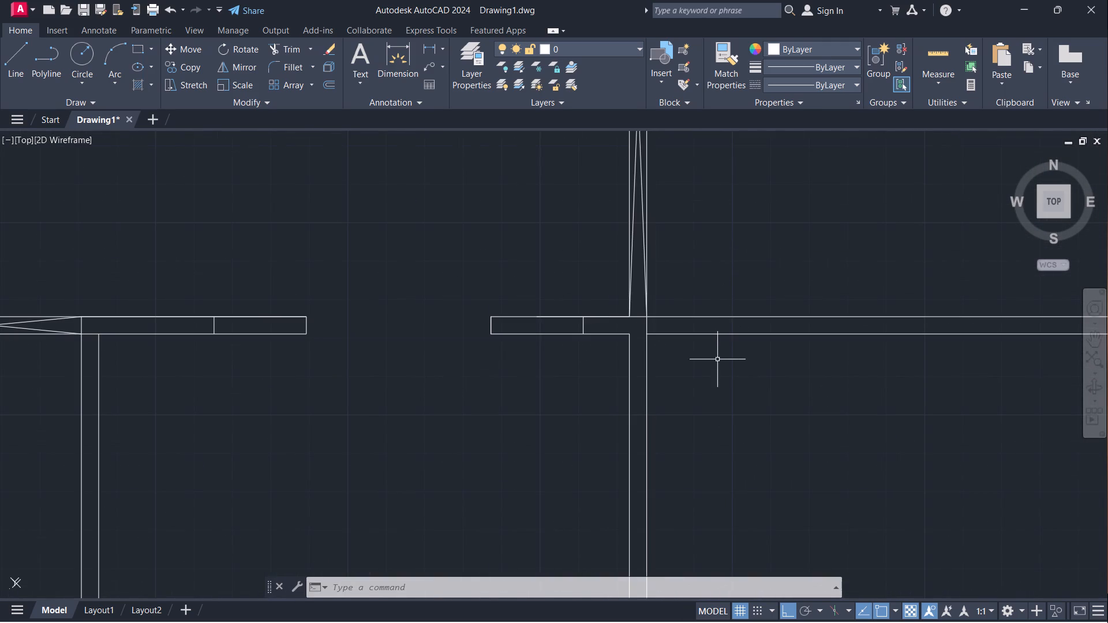
Draw a short vertical line across the horizontal wall, in line with the right face of the vertical wall at the junction.
key(l)
key(Return)
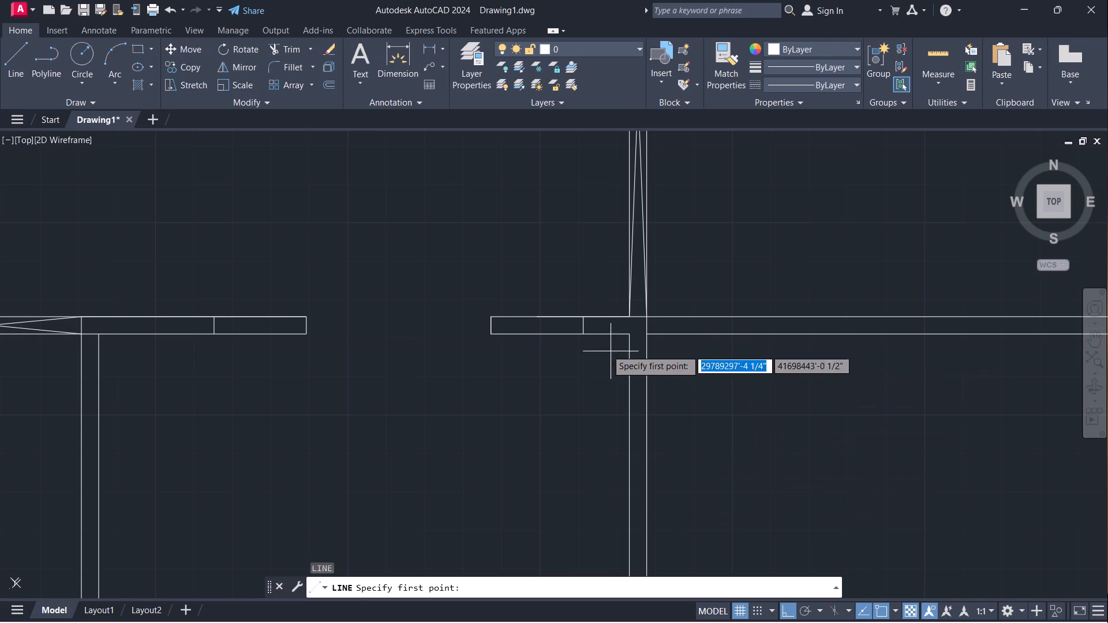
scroll(597, 346, up, 3)
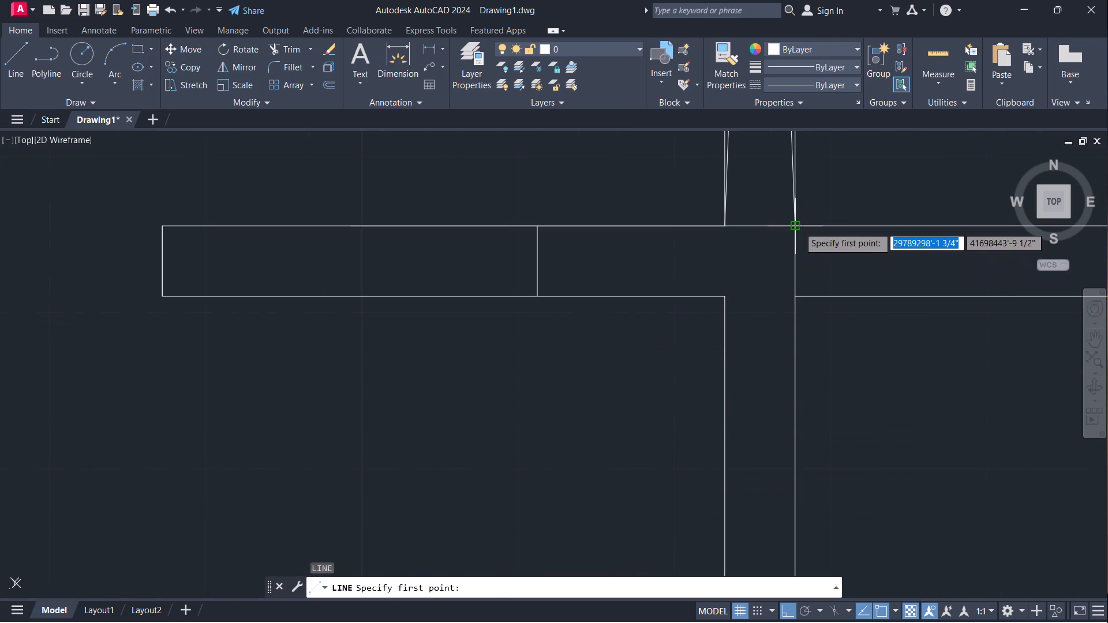
click(799, 227)
click(799, 300)
key(space)
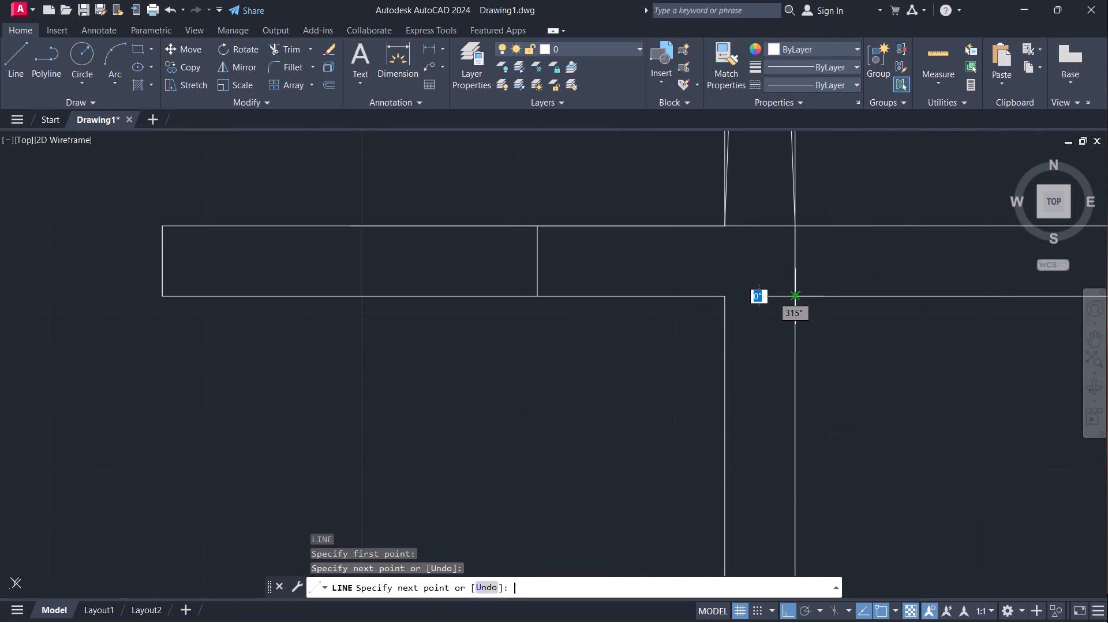
text(M)
key(Escape)
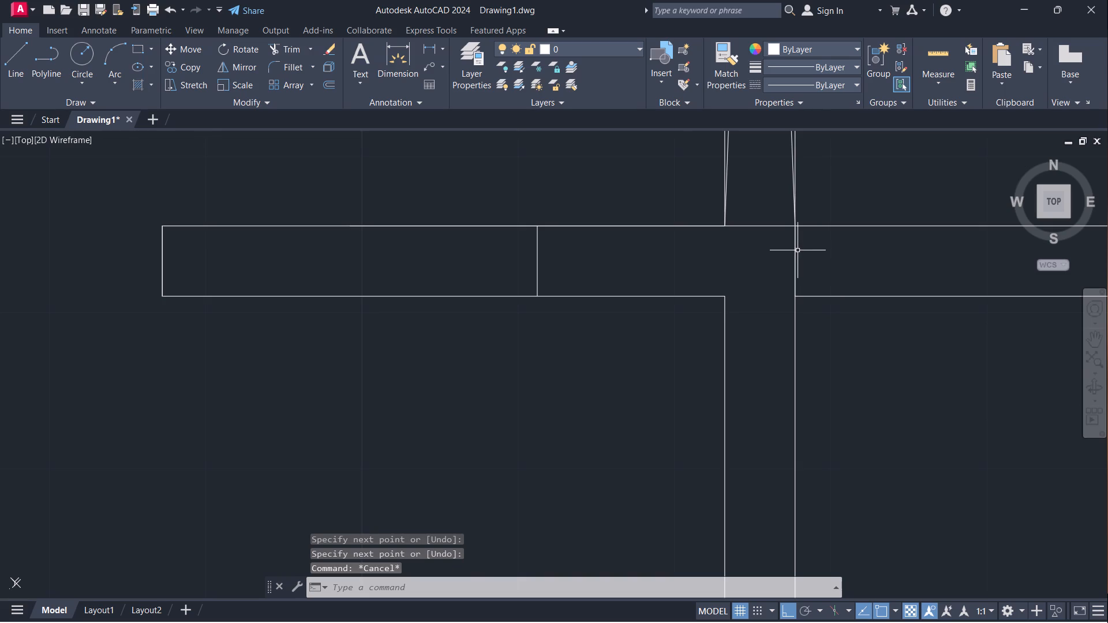
Move the new cross line 3' to the right along the horizontal wall.
click(795, 254)
key(m)
key(Return)
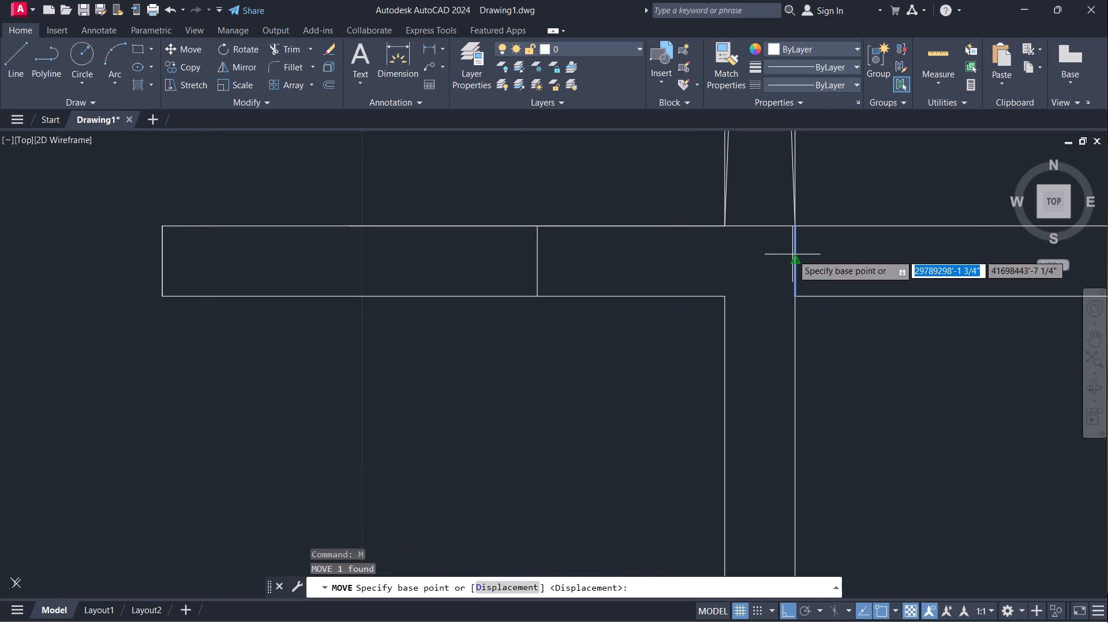
click(796, 294)
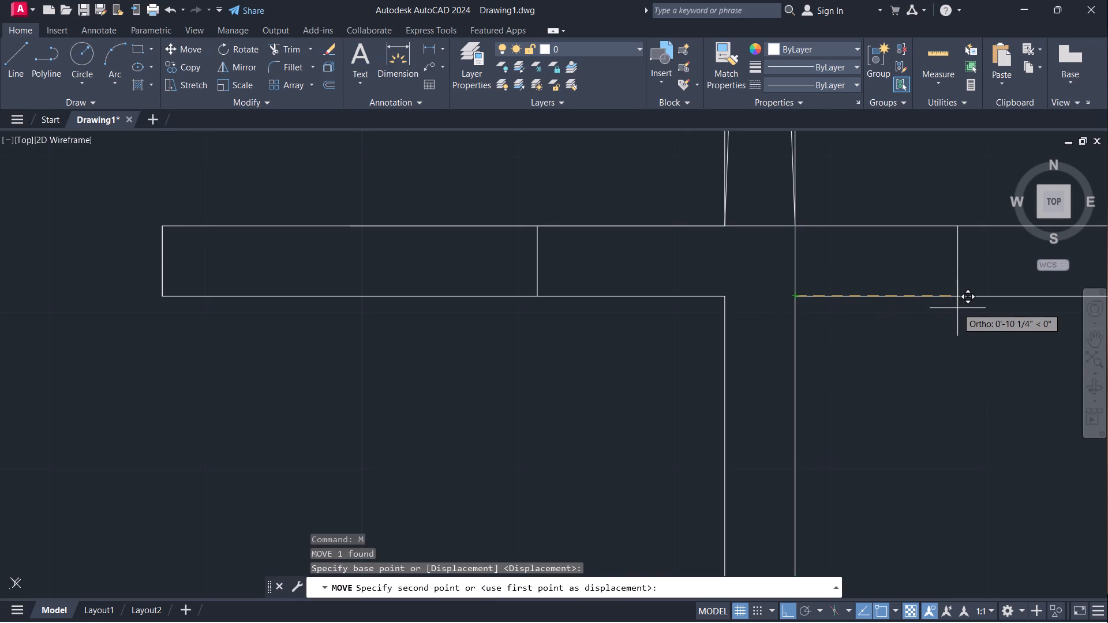
text(3')
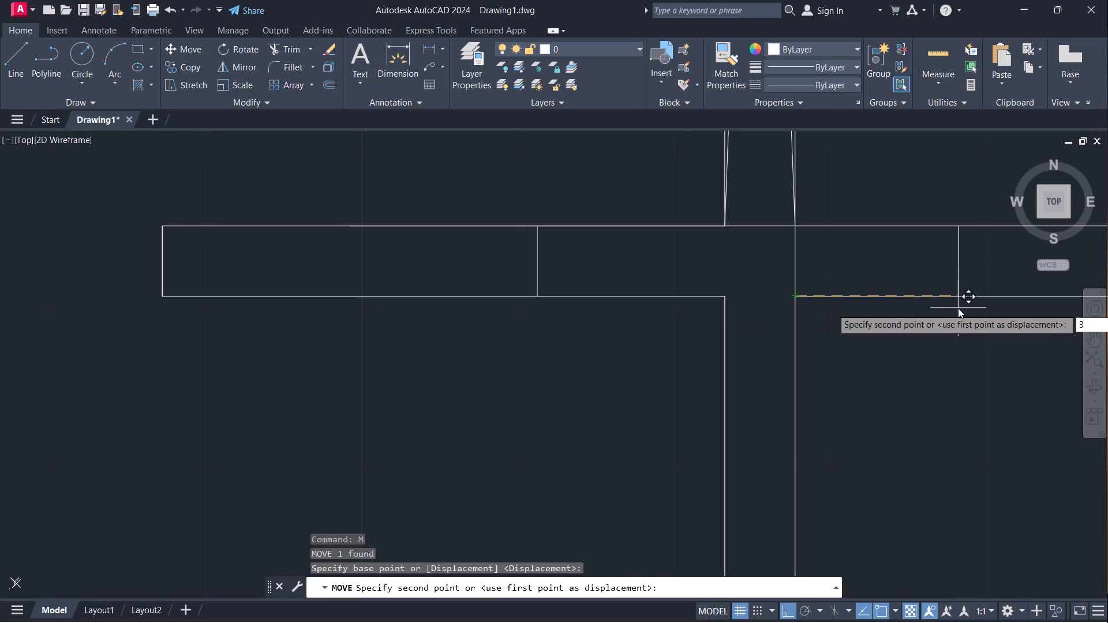
key(Return)
Trim both horizontal wall lines between the junction and the moved cross line to open the 3' gap.
scroll(958, 308, down, 3)
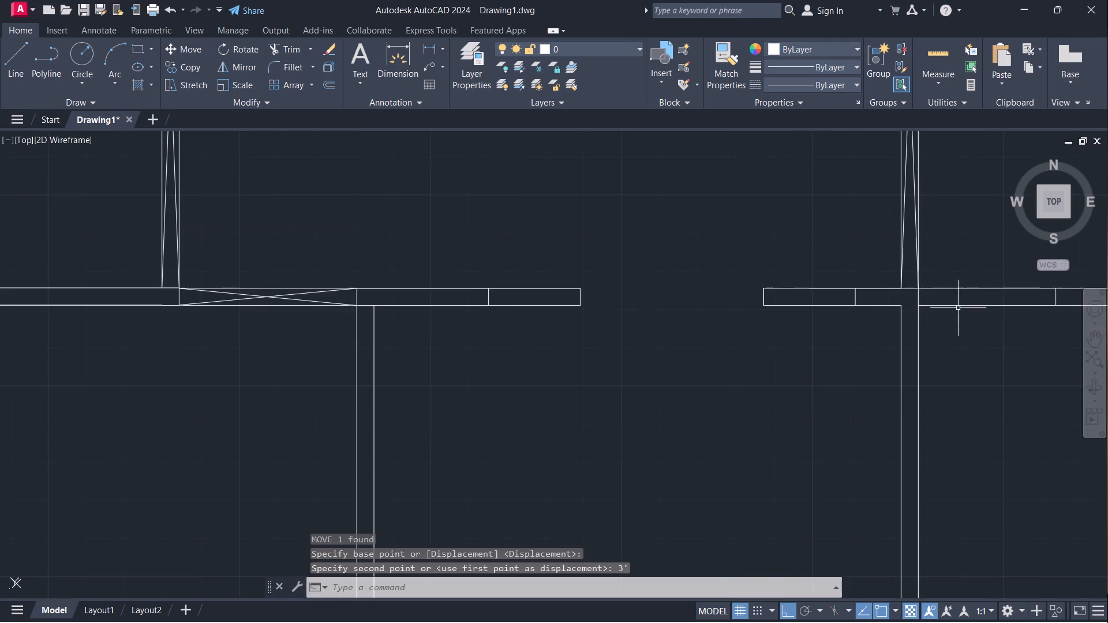
middle_drag(828, 391, 644, 409)
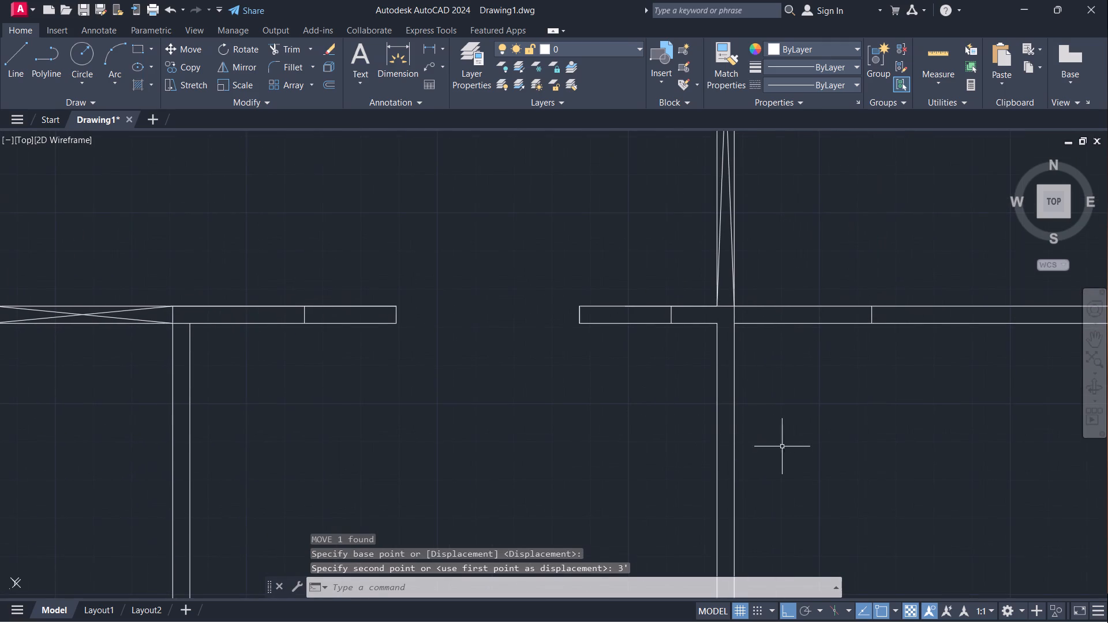
key(Escape)
text(TR)
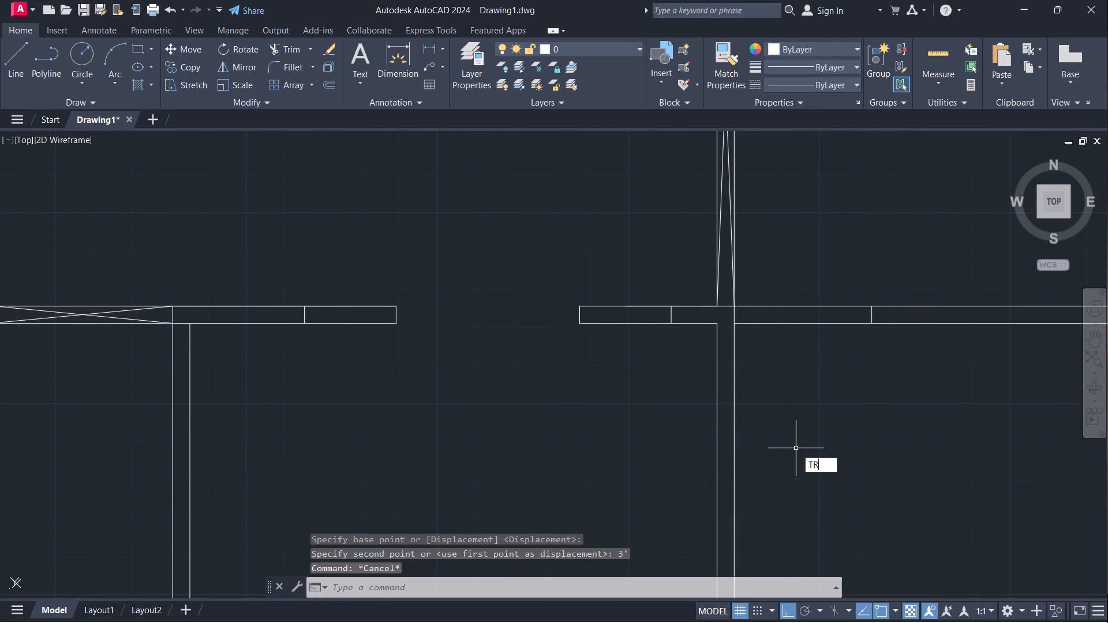
key(Return)
drag(784, 283, 803, 358)
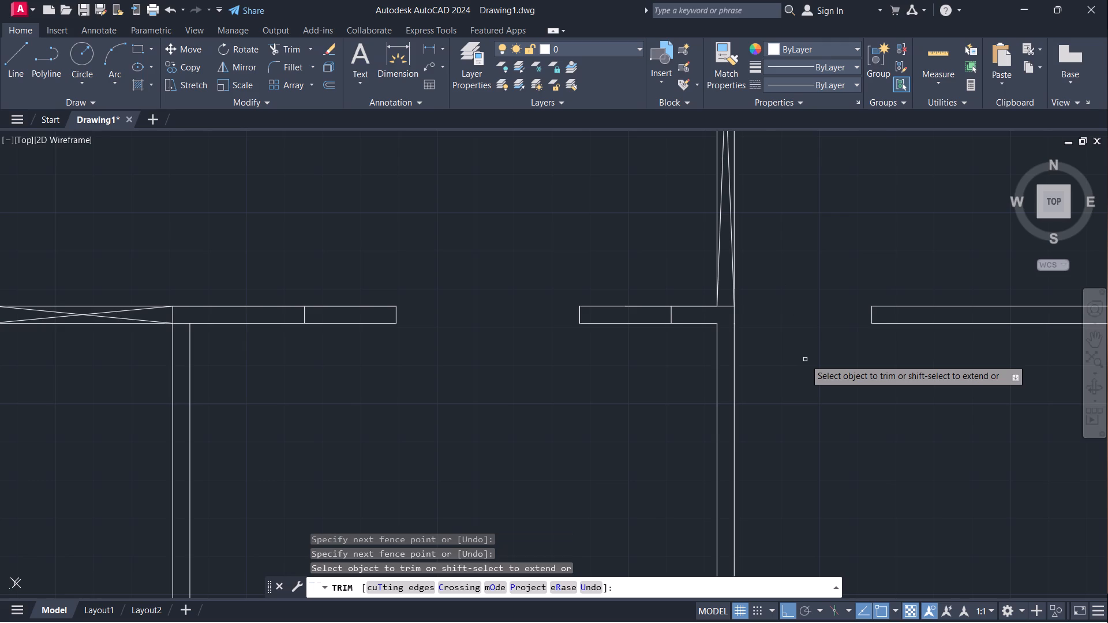
scroll(805, 359, down, 2)
scroll(841, 394, down, 1)
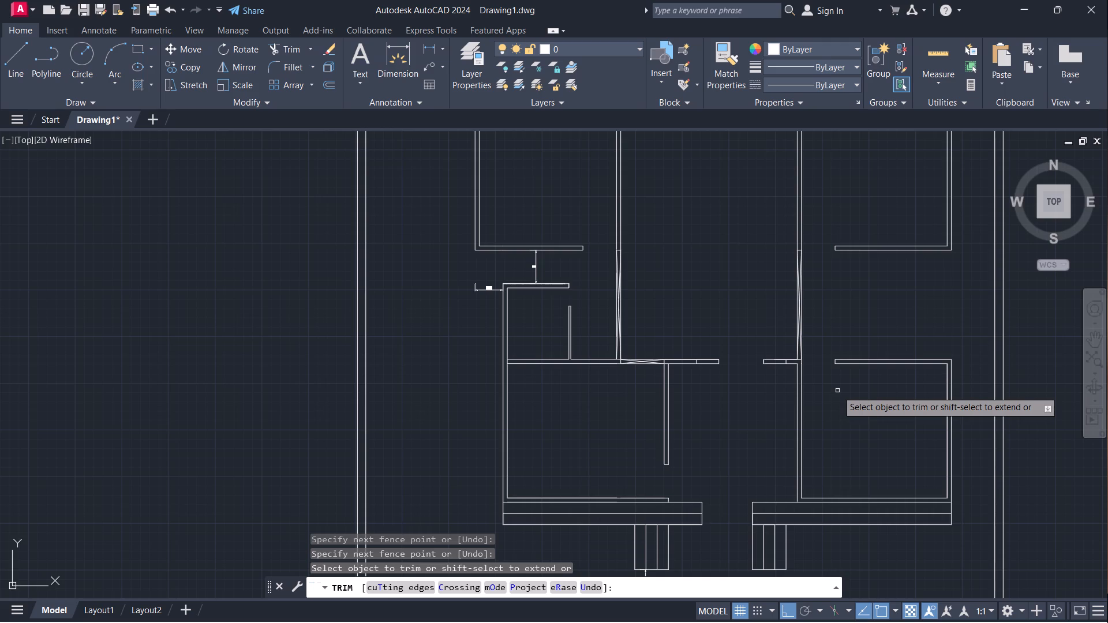
scroll(844, 397, down, 2)
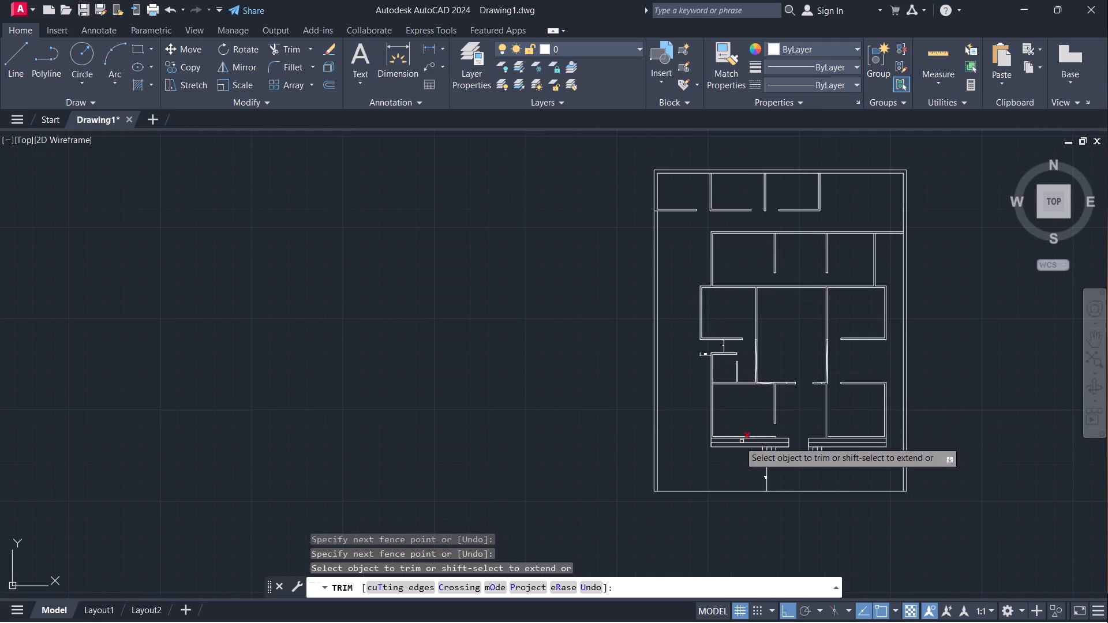
middle_drag(715, 436, 629, 407)
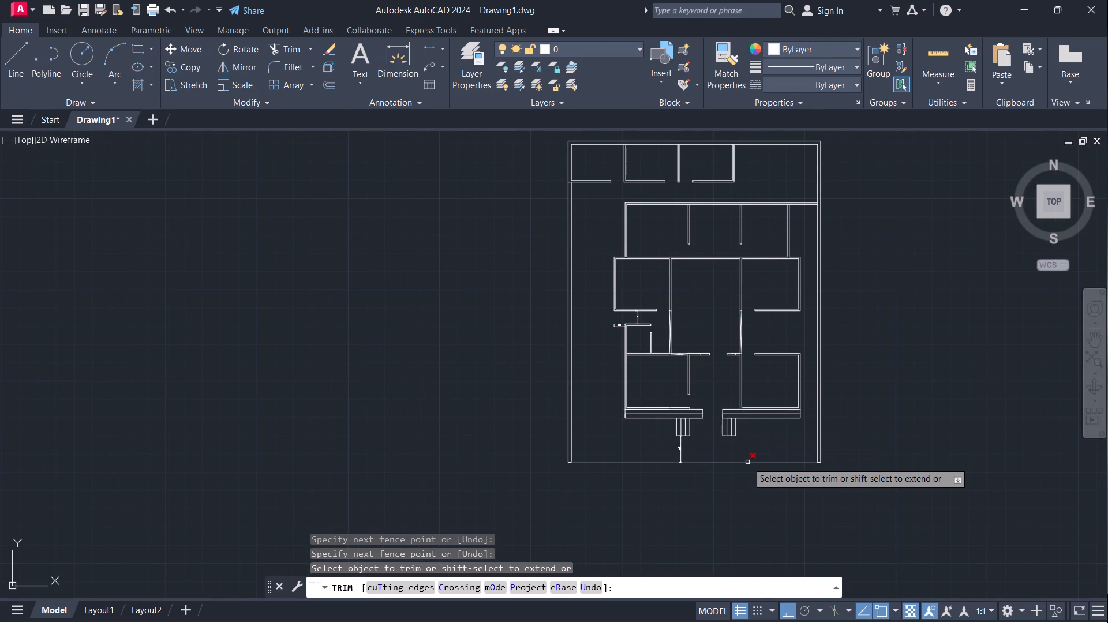
key(Escape)
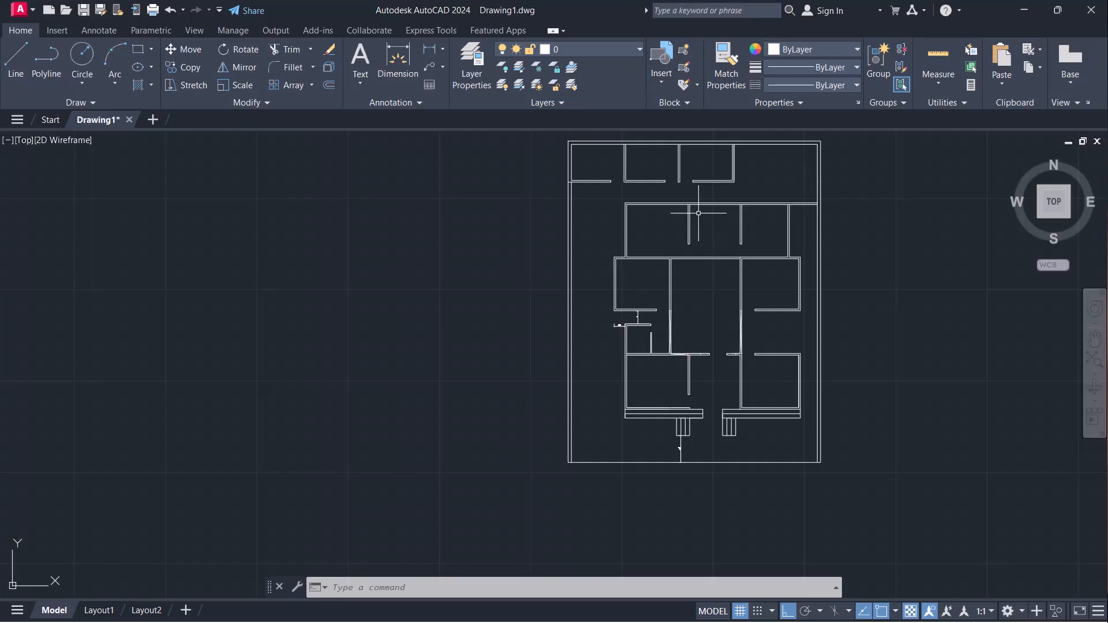
Examine the whole floor plan and the openings in its walls.
scroll(691, 236, down, 1)
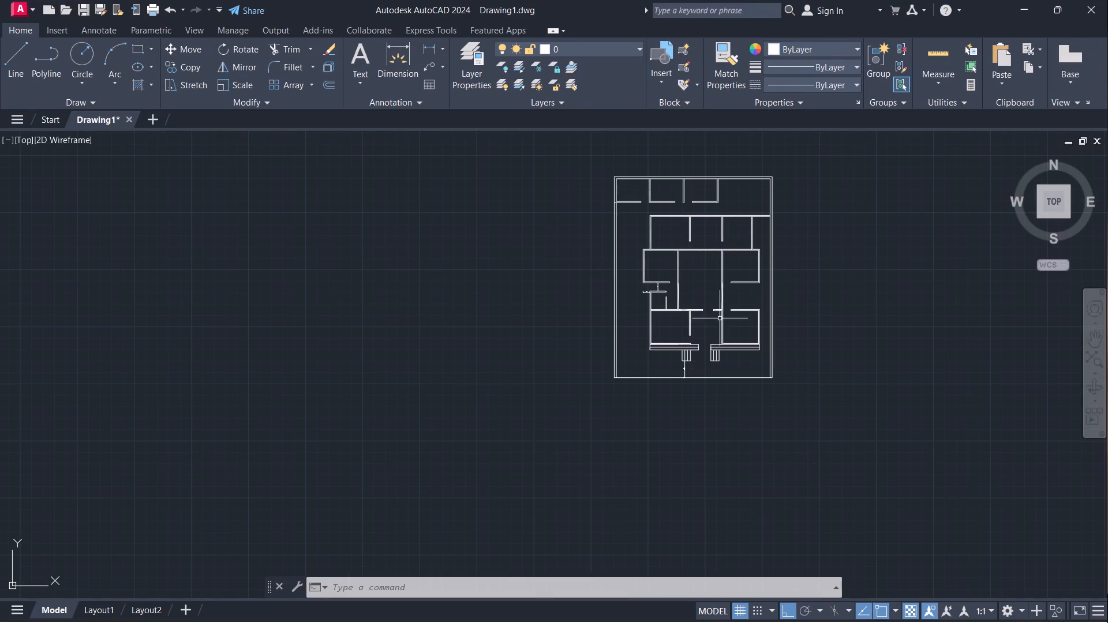
middle_drag(720, 318, 728, 399)
scroll(737, 359, up, 1)
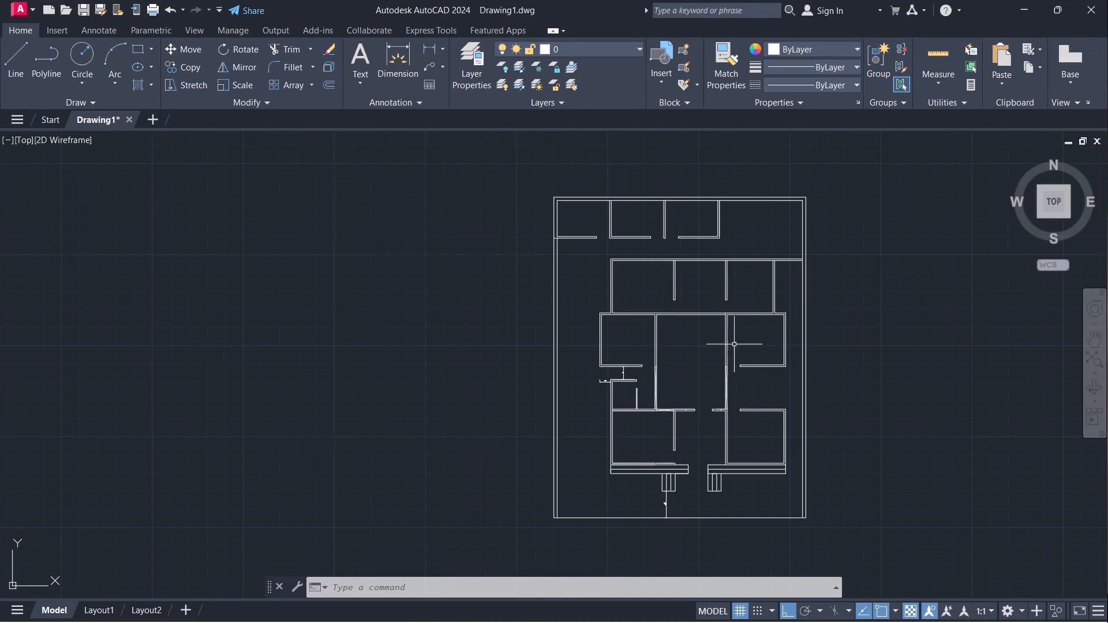
scroll(705, 335, up, 3)
scroll(705, 335, down, 2)
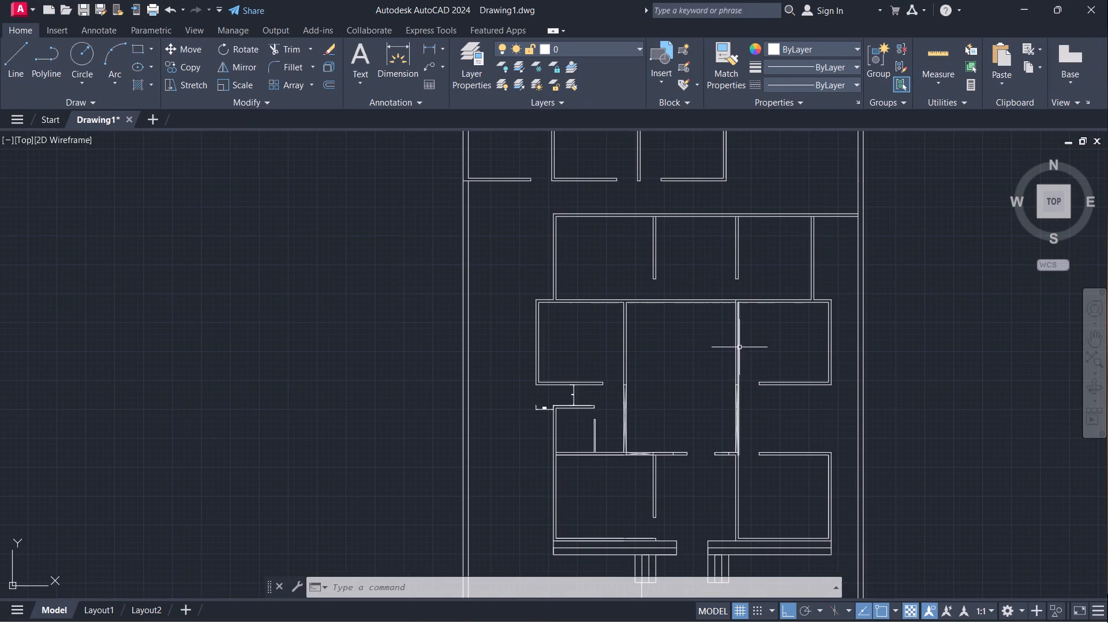
scroll(742, 347, down, 1)
middle_drag(743, 347, 660, 369)
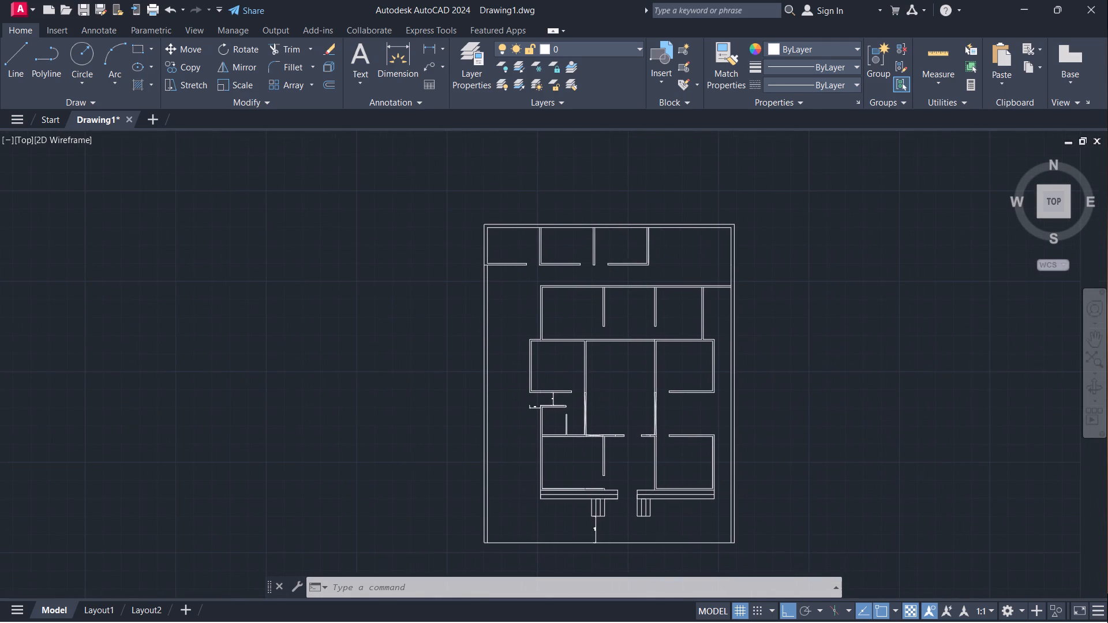
scroll(585, 405, up, 3)
scroll(761, 401, down, 1)
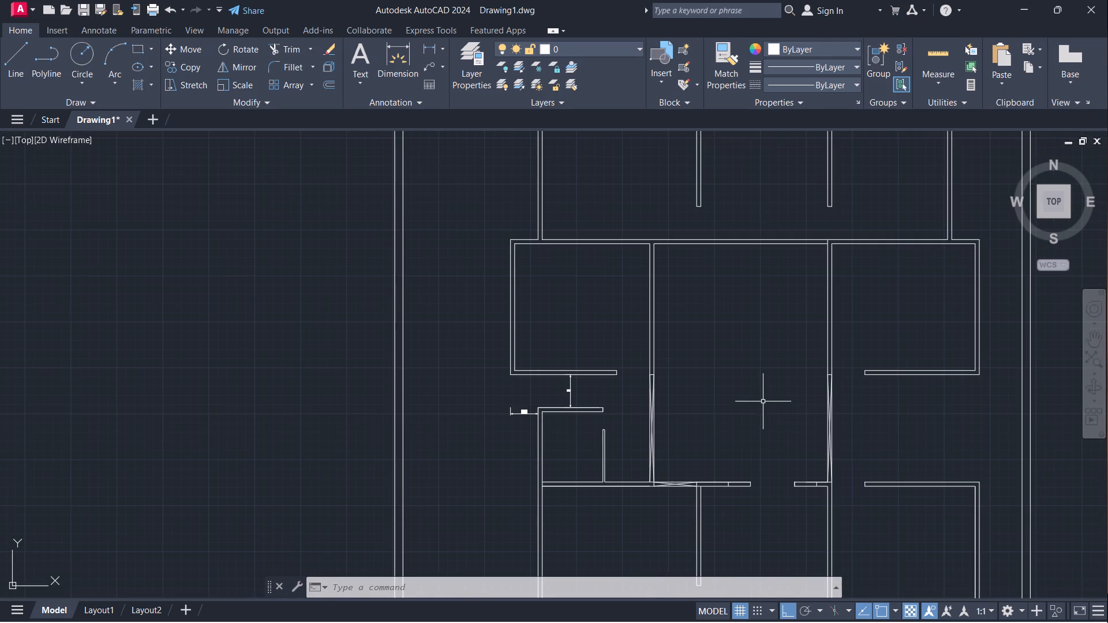
scroll(839, 427, down, 2)
middle_drag(803, 469, 789, 428)
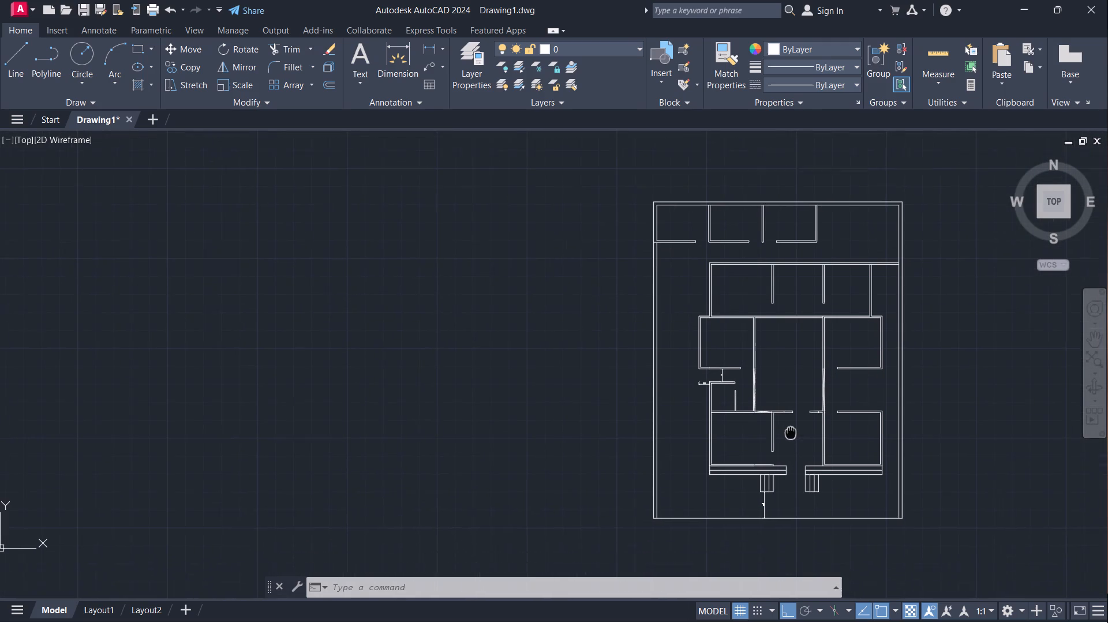
middle_drag(789, 428, 788, 425)
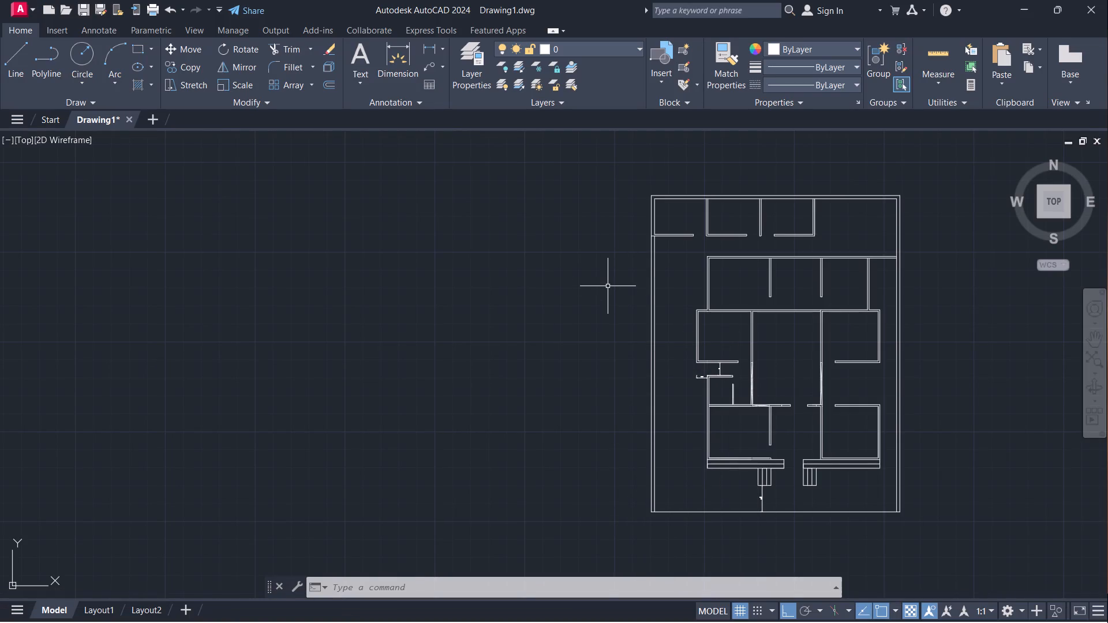
Start saving the drawing in Documents and clear its default file name.
key(ctrl+s)
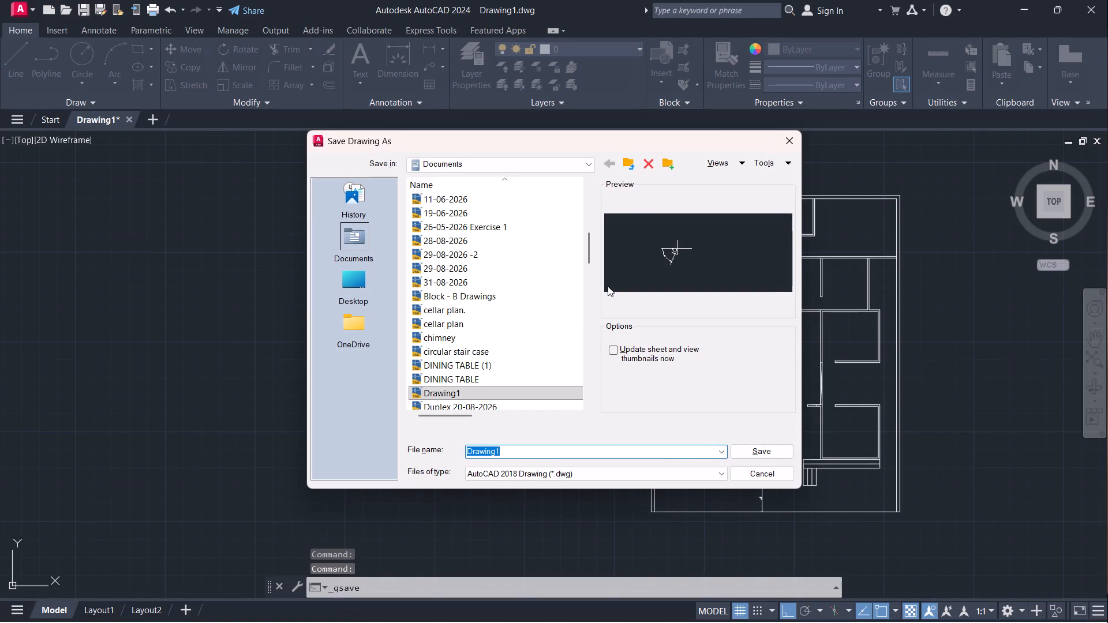
click(544, 453)
key(BackSpace)
key(BackSpace)
key(BackSpace)
key(BackSpace)
key(BackSpace)
key(BackSpace)
key(BackSpace)
key(BackSpace)
key(BackSpace)
key(BackSpace)
key(BackSpace)
key(BackSpace)
key(BackSpace)
key(BackSpace)
key(BackSpace)
key(BackSpace)
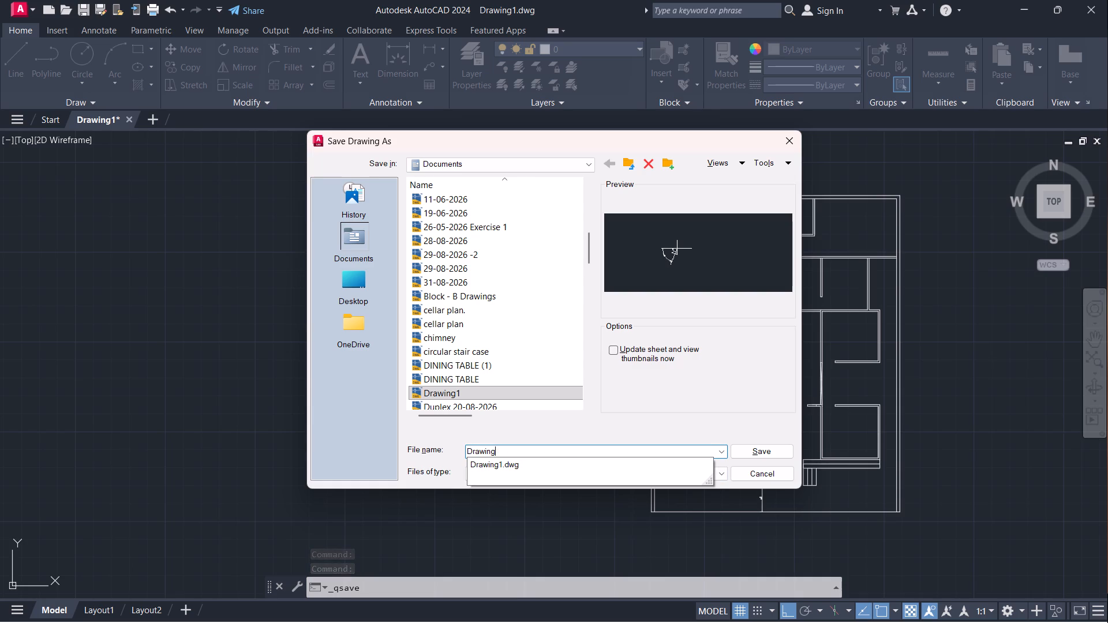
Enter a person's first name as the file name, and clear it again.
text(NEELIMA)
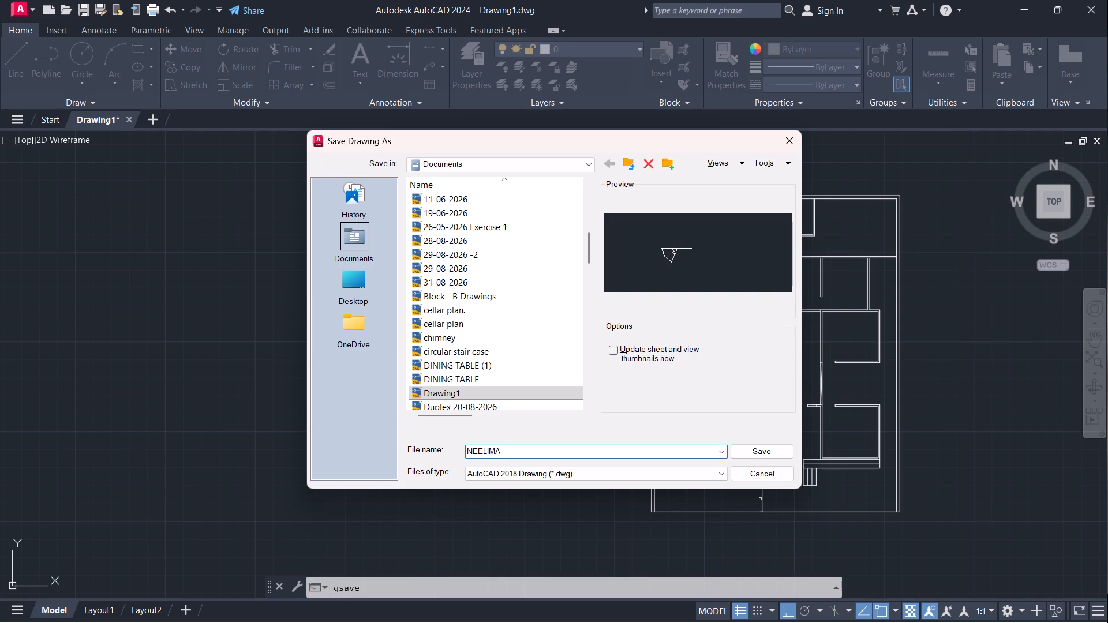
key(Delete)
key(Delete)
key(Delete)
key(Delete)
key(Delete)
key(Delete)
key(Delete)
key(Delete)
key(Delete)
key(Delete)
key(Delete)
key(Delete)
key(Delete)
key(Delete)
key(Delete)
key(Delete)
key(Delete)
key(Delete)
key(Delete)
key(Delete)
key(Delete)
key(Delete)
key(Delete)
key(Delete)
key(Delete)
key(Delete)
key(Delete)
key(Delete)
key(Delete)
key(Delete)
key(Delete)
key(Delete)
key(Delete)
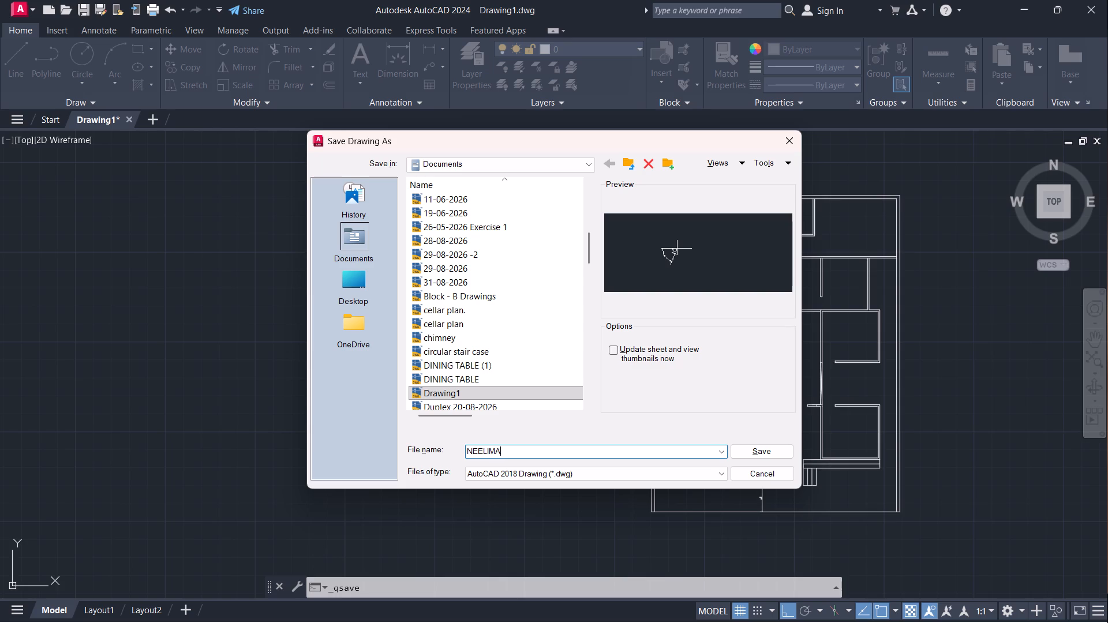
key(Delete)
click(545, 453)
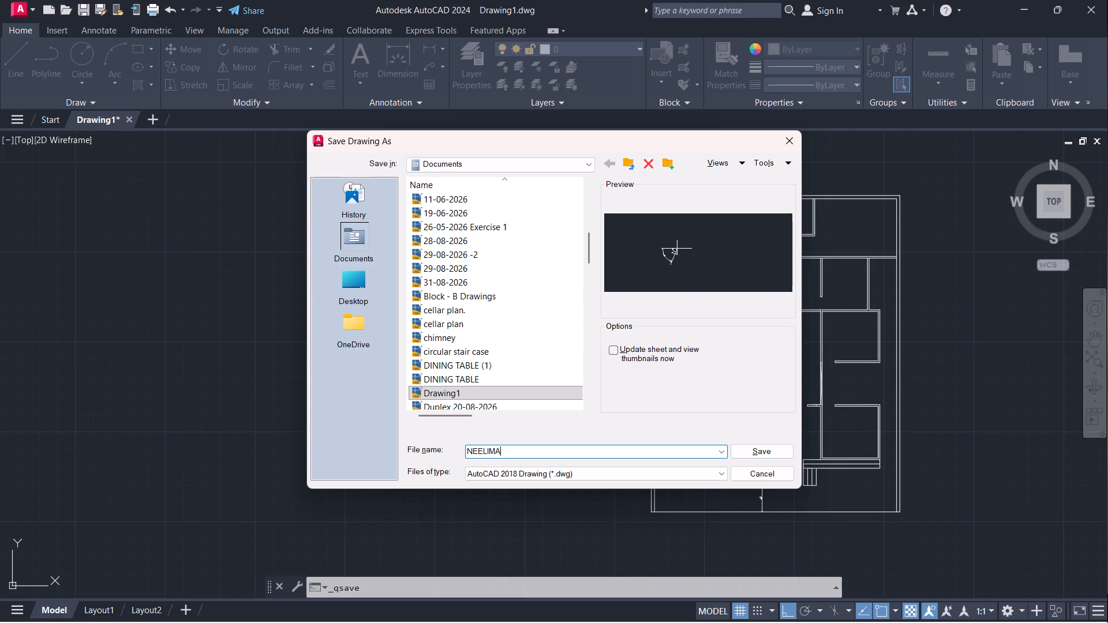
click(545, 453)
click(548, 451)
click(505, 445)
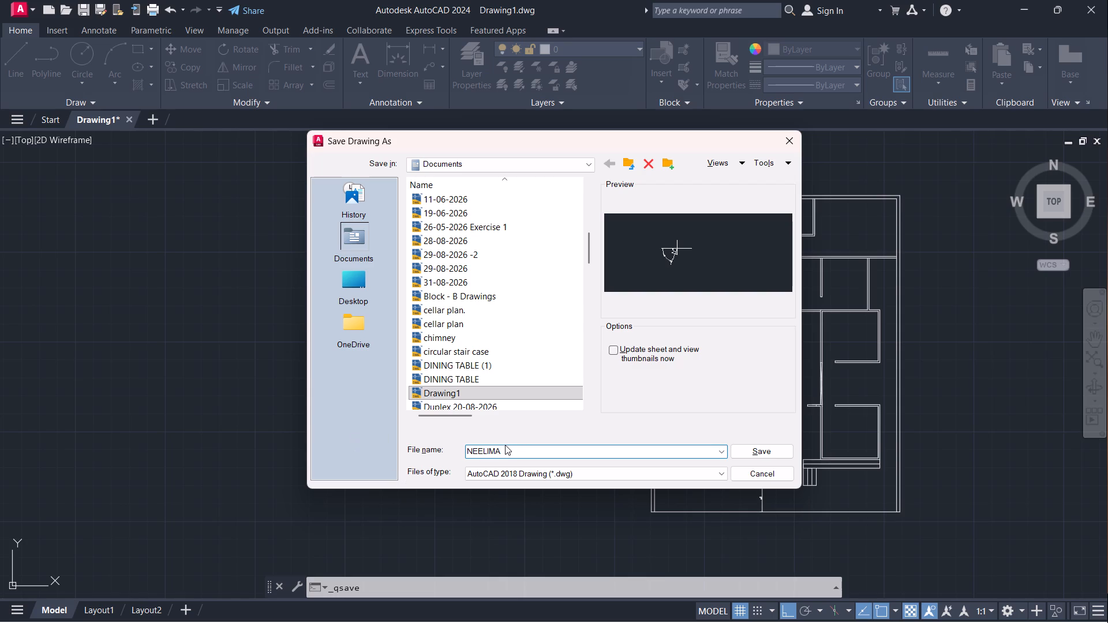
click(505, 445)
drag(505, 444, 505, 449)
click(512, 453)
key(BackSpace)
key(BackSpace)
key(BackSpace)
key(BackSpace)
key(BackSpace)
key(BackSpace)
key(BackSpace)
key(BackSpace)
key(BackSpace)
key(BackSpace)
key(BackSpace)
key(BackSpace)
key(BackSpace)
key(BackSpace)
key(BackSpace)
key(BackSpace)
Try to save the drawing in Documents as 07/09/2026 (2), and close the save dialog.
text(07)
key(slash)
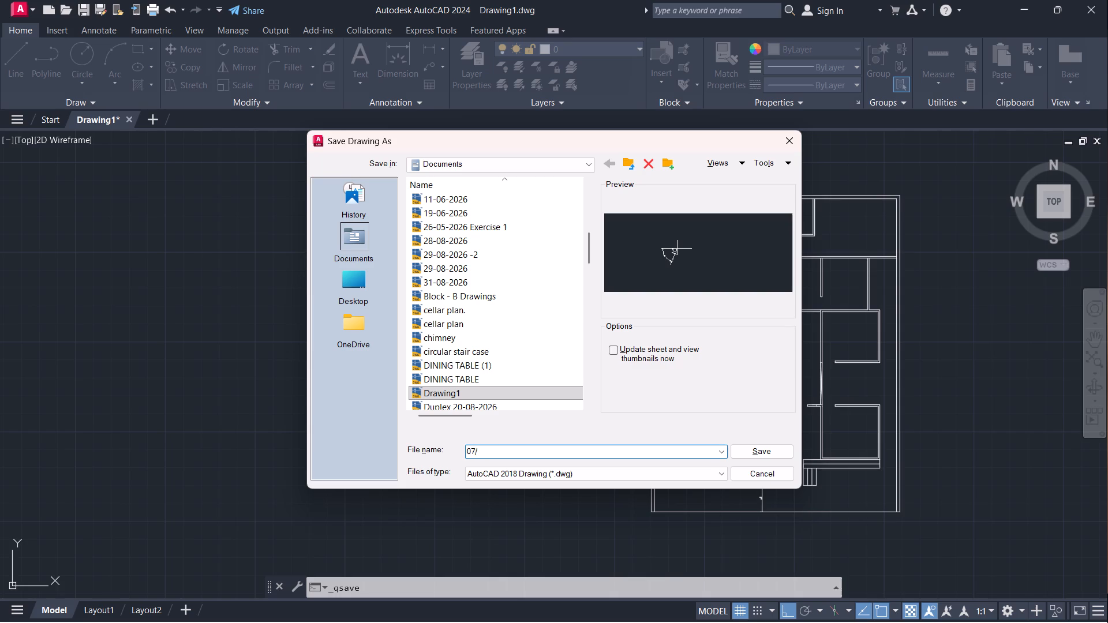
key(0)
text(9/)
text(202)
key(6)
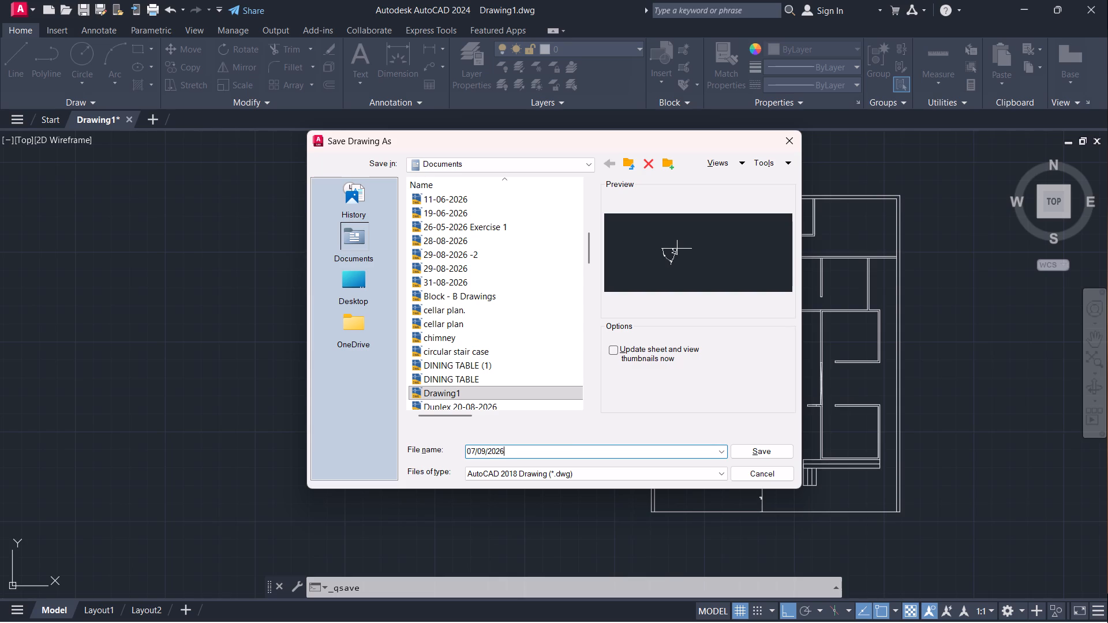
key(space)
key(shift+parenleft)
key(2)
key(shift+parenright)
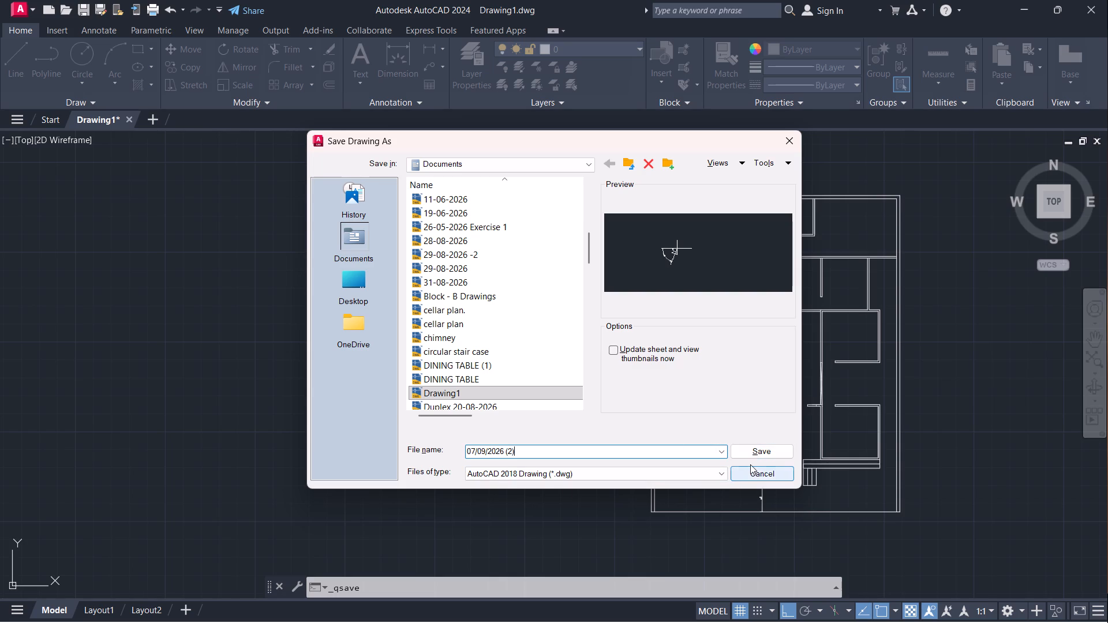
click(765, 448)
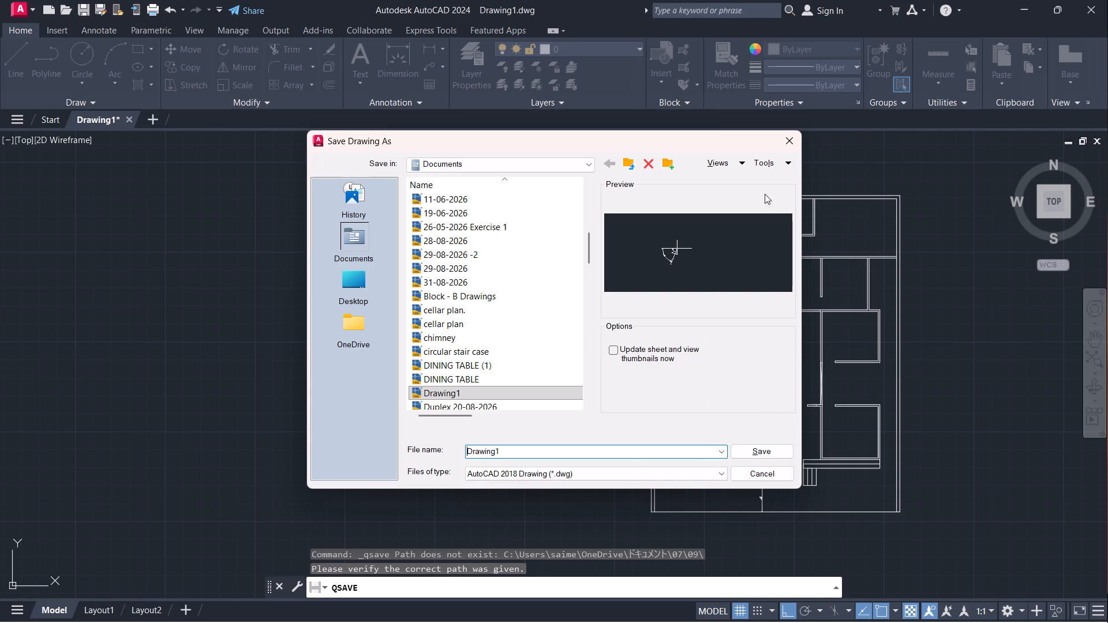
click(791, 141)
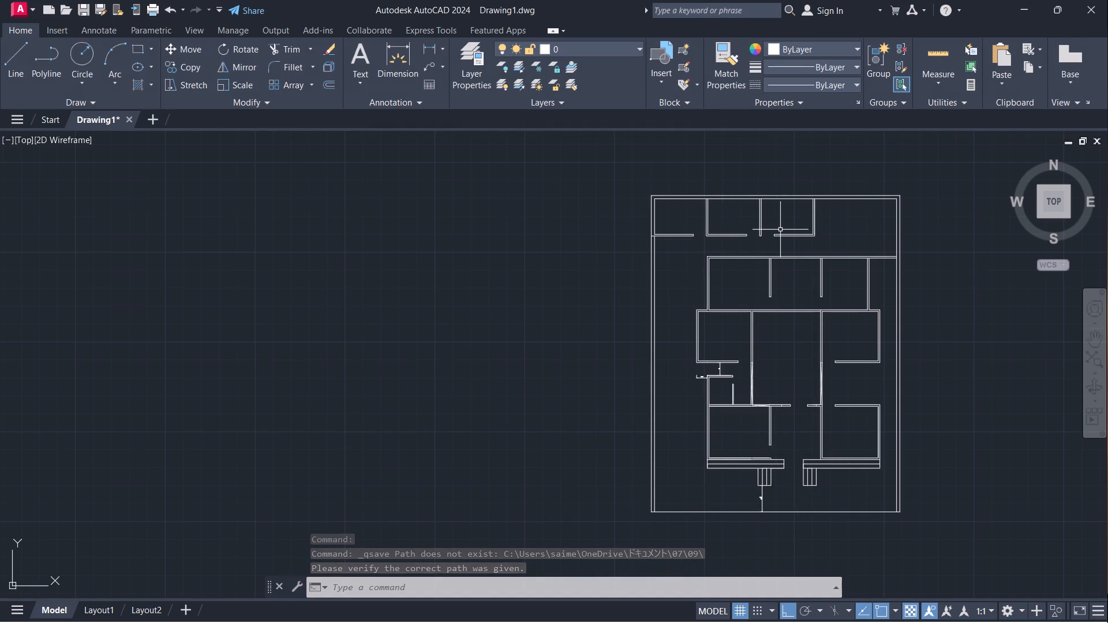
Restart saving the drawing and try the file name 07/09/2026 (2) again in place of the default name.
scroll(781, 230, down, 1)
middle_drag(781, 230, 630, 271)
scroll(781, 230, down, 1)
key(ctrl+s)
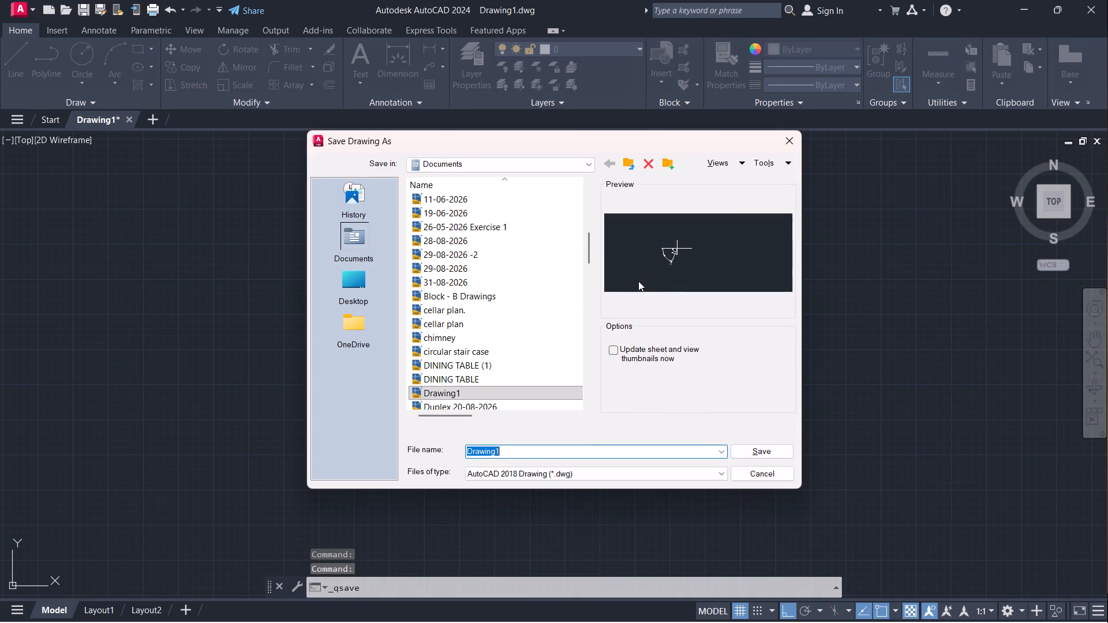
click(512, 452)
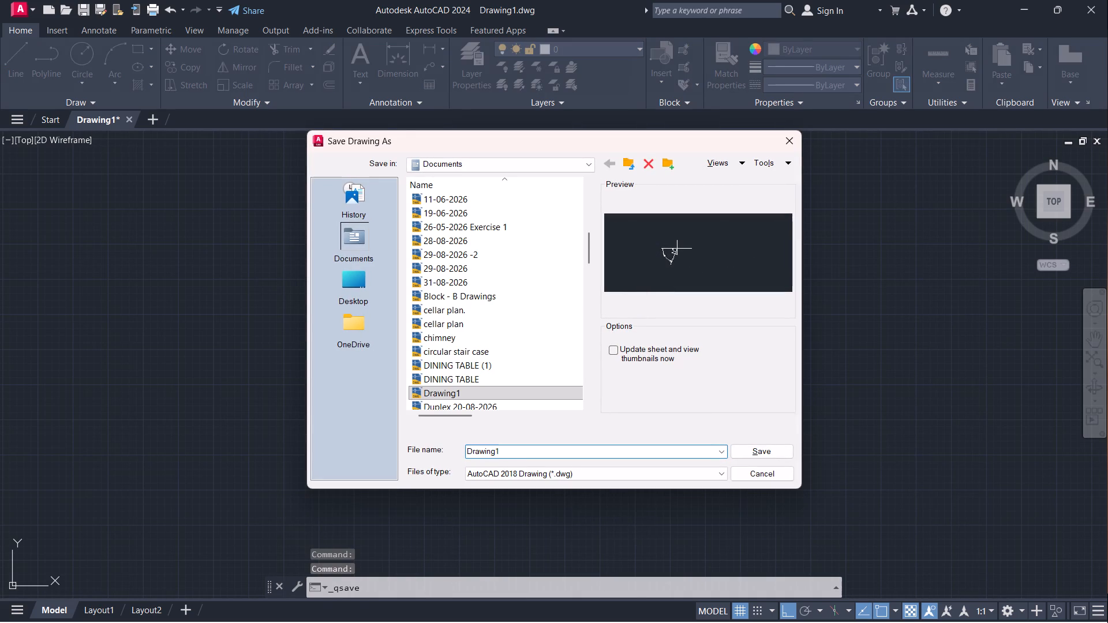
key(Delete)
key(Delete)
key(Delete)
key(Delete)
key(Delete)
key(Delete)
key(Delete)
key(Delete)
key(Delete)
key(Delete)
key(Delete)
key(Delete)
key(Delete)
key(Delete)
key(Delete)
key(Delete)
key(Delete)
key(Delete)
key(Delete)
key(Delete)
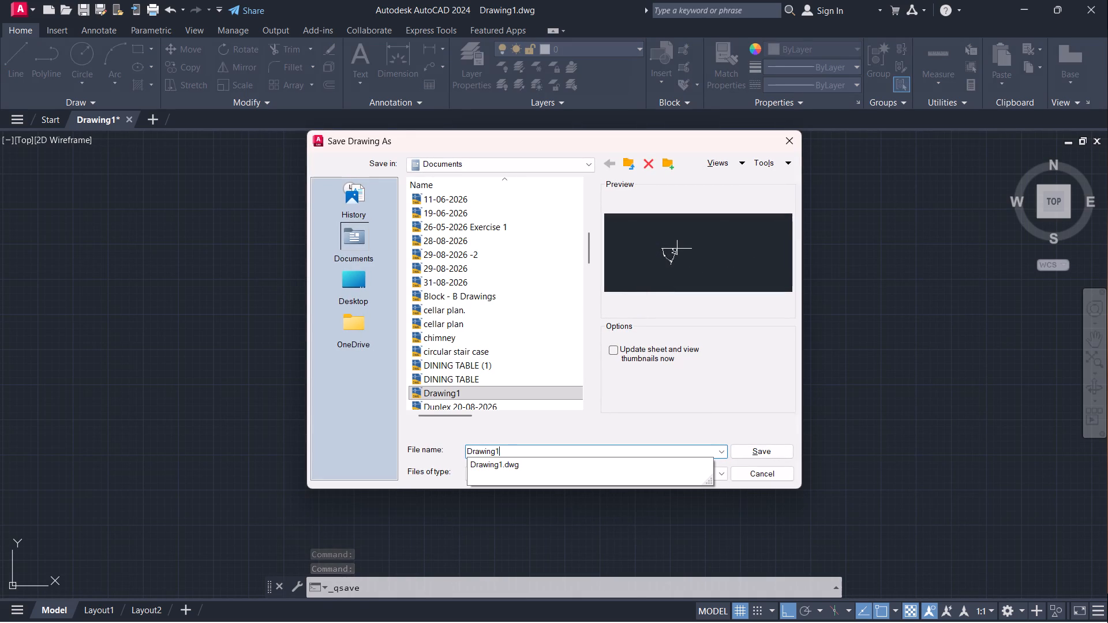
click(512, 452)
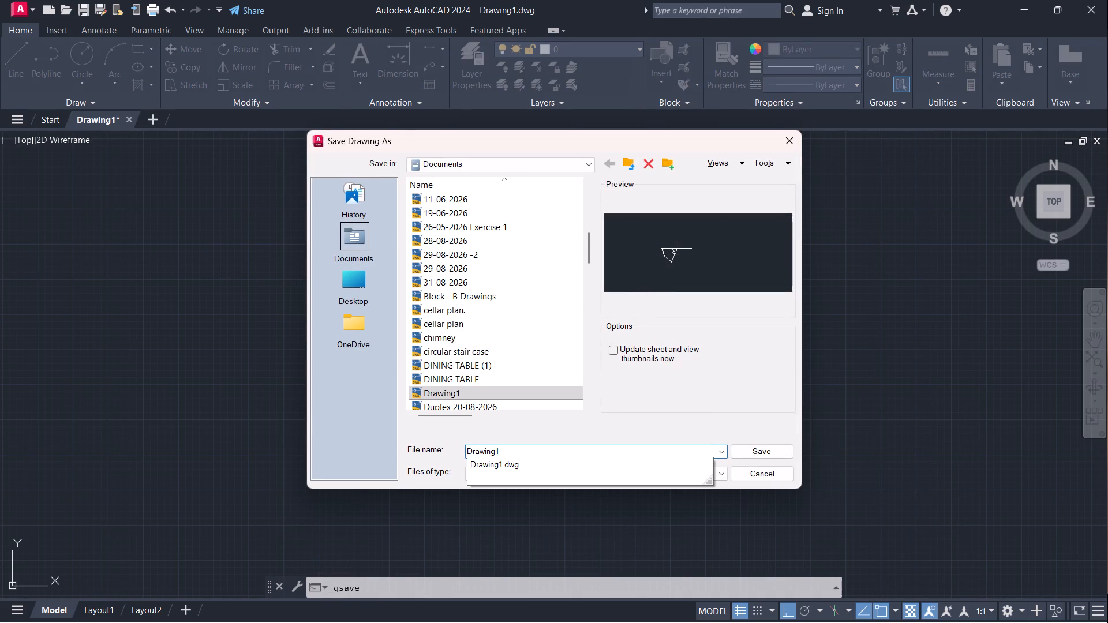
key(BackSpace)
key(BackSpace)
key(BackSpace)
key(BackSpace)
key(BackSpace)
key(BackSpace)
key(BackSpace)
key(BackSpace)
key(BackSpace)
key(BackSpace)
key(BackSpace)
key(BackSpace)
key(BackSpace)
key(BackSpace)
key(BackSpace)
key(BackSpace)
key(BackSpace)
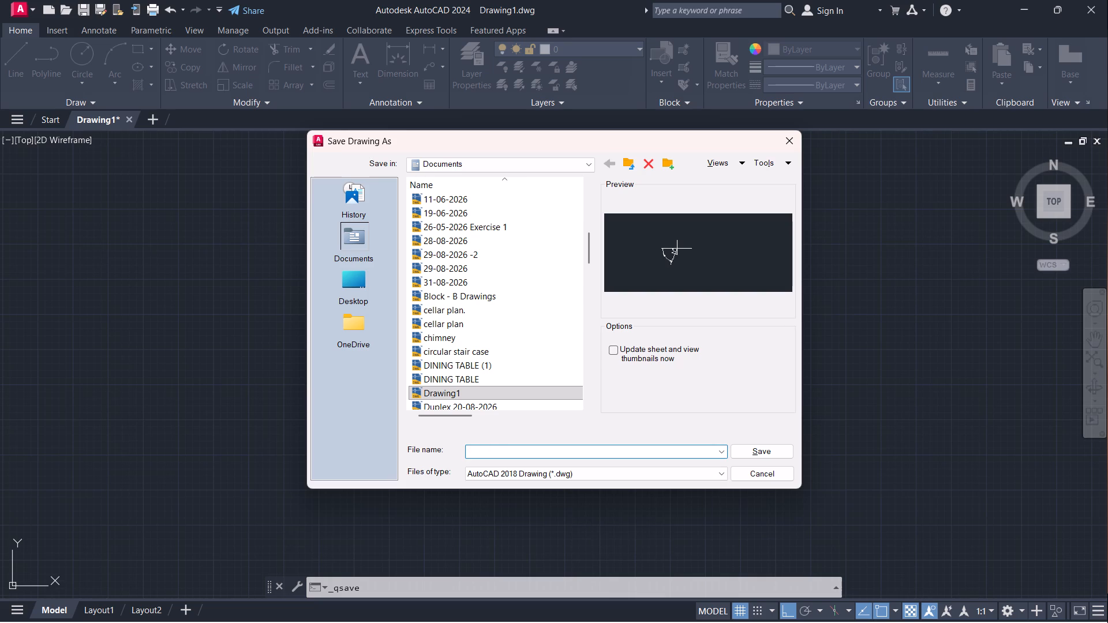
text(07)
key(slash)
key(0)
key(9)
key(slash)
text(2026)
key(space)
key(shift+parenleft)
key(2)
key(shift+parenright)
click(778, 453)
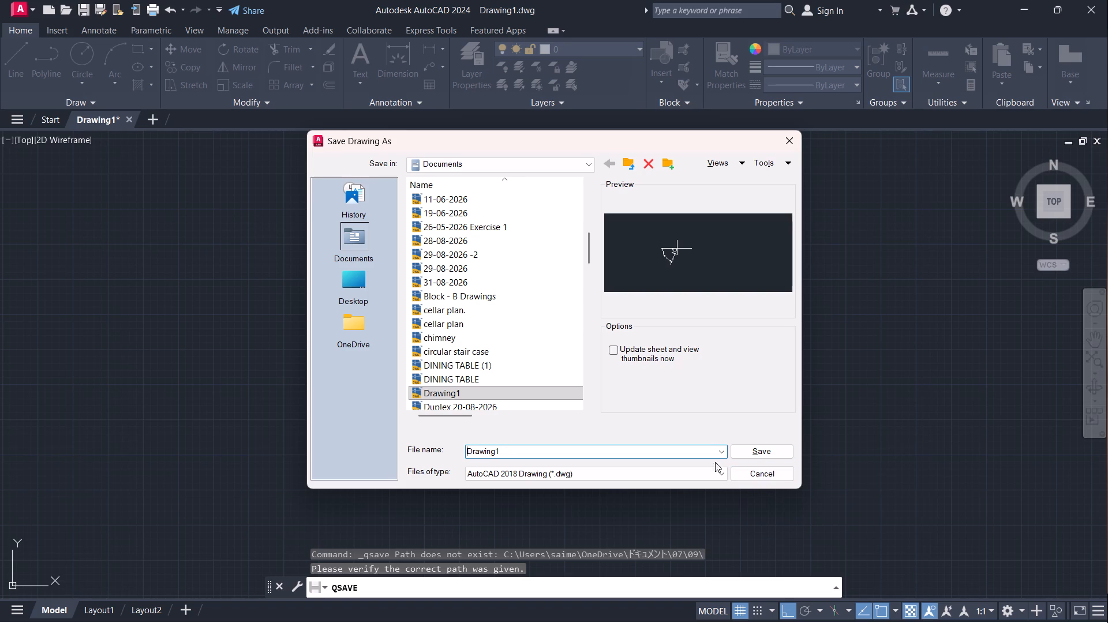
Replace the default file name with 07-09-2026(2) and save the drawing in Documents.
click(673, 446)
click(514, 446)
key(BackSpace)
key(BackSpace)
key(BackSpace)
key(BackSpace)
key(BackSpace)
key(BackSpace)
key(BackSpace)
key(BackSpace)
key(BackSpace)
key(BackSpace)
key(BackSpace)
key(BackSpace)
key(BackSpace)
key(BackSpace)
key(BackSpace)
key(BackSpace)
key(BackSpace)
text(07)
text(-09-2026)
key(shift+parenleft)
key(2)
key(shift+parenright)
click(761, 451)
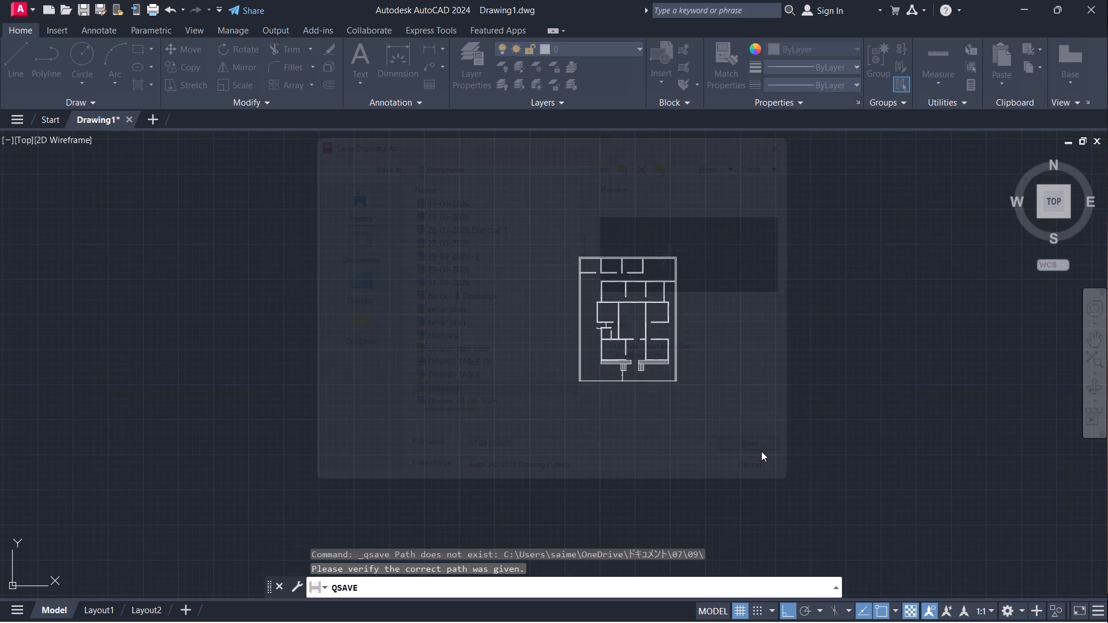
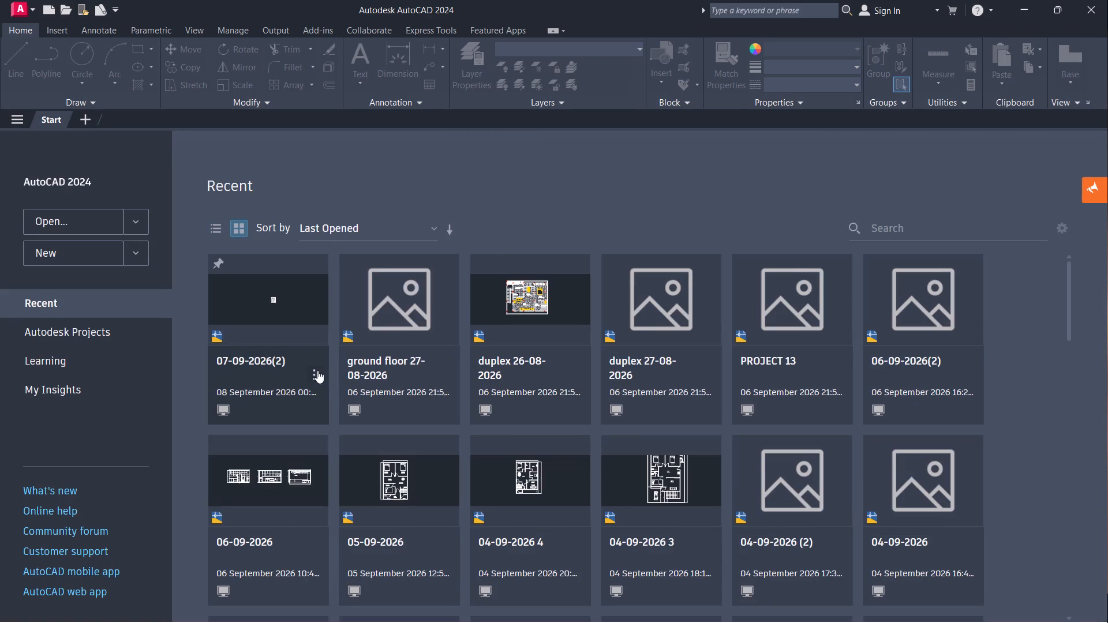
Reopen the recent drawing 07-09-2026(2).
double_click(297, 316)
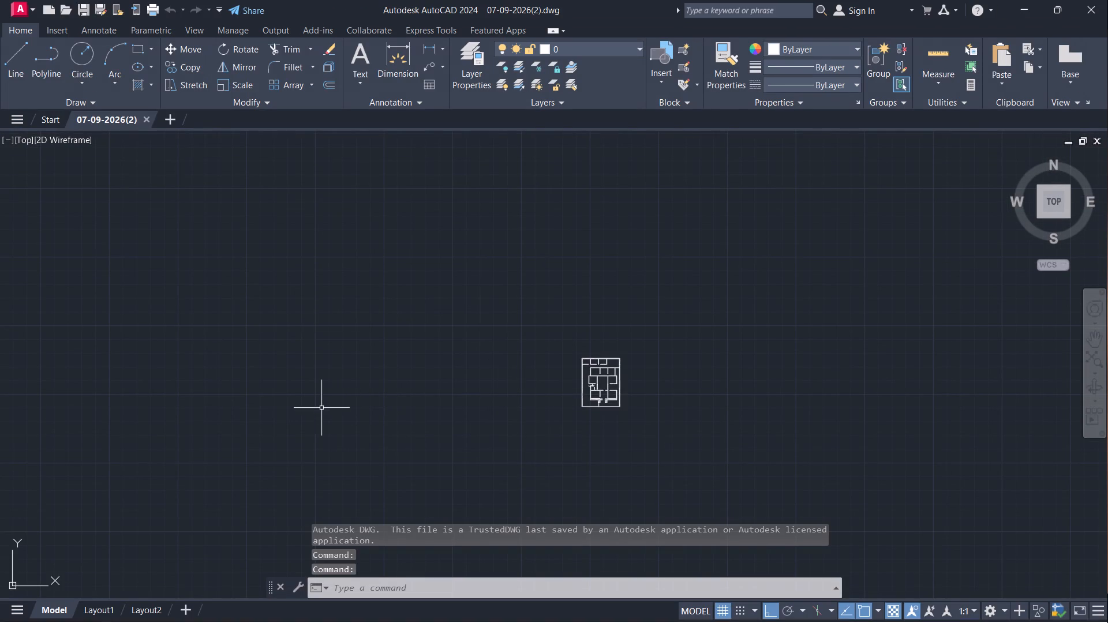
Start the Line command for drawing a new line in the reopened floor plan drawing.
middle_drag(321, 408, 484, 440)
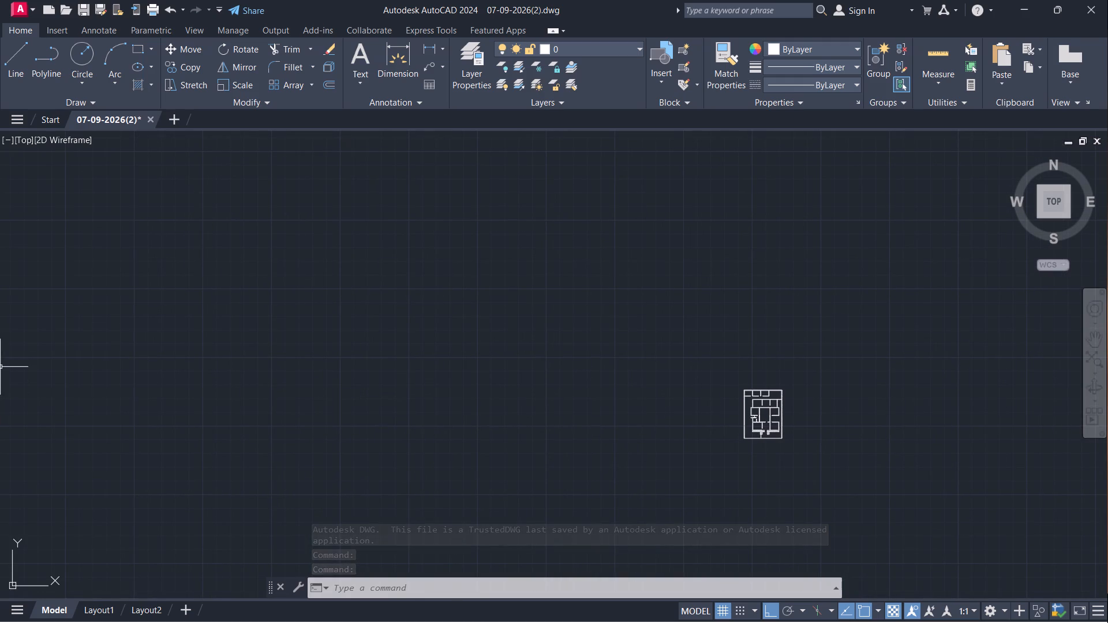
key(l)
key(Return)
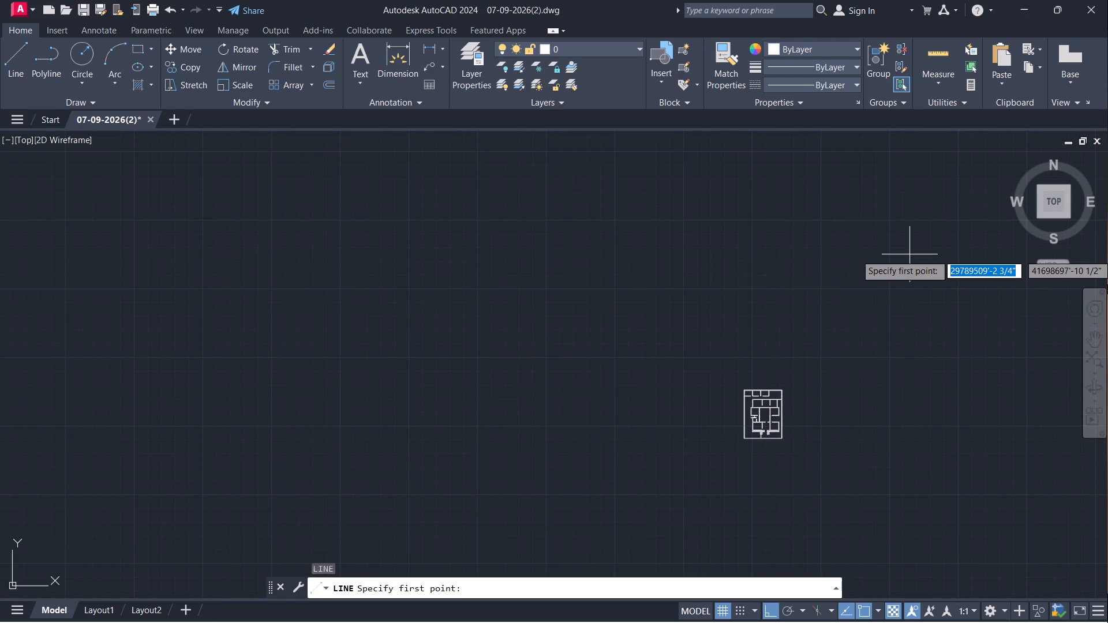
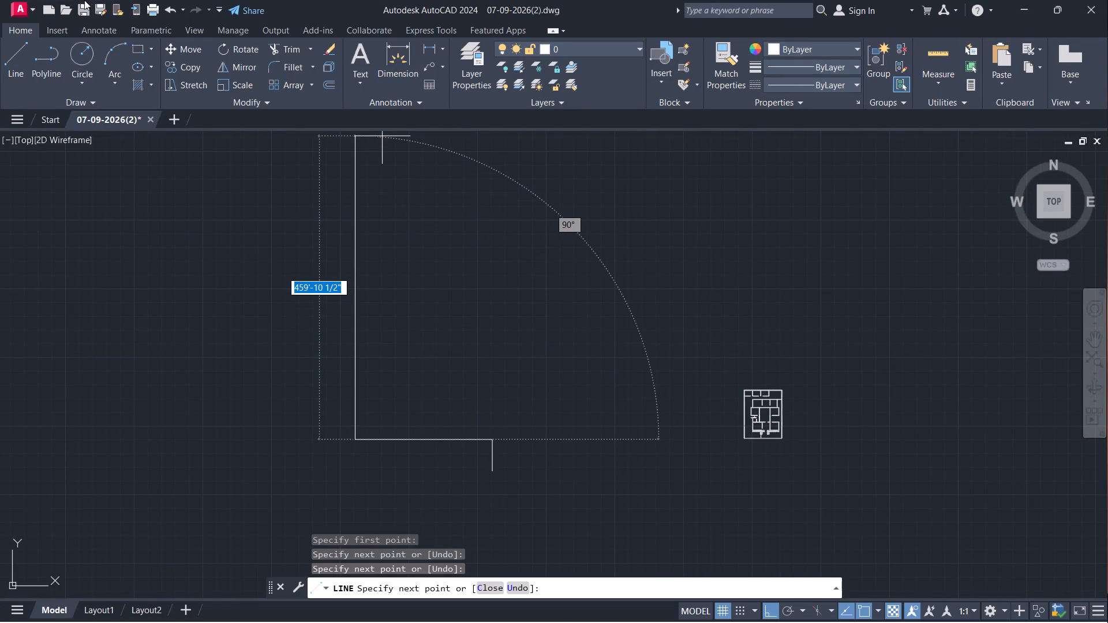
Add a vertical segment running up from the end of the horizontal line, left of the floor plan.
drag(168, 251, 208, 252)
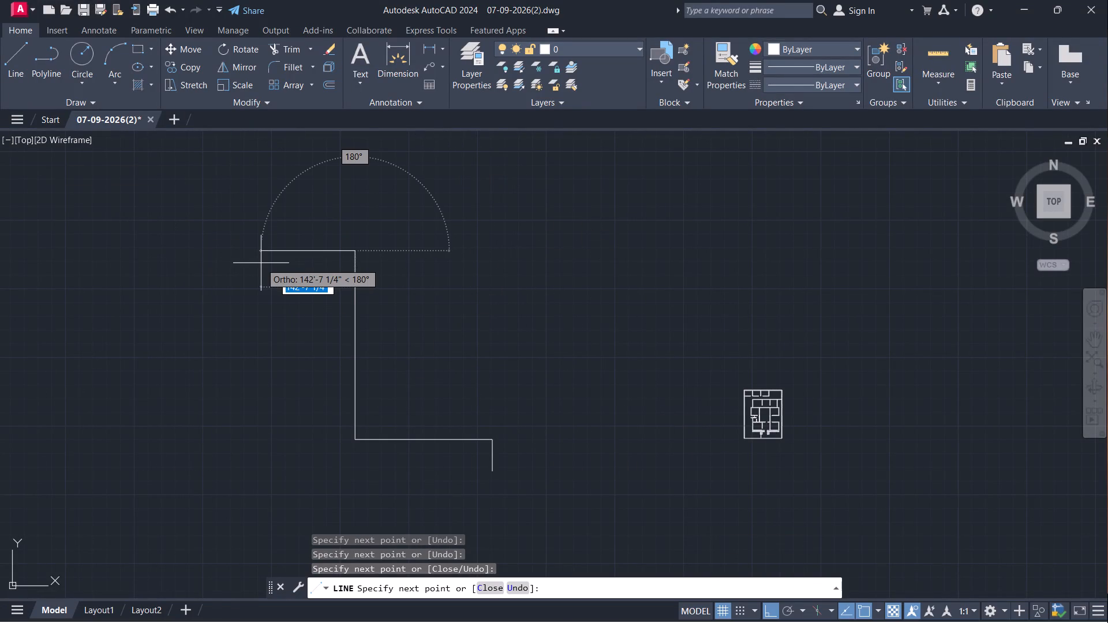
Toggle Polar Tracking, Object Snap Tracking and Ortho mode while the line is active, ending with Ortho off.
key(F10)
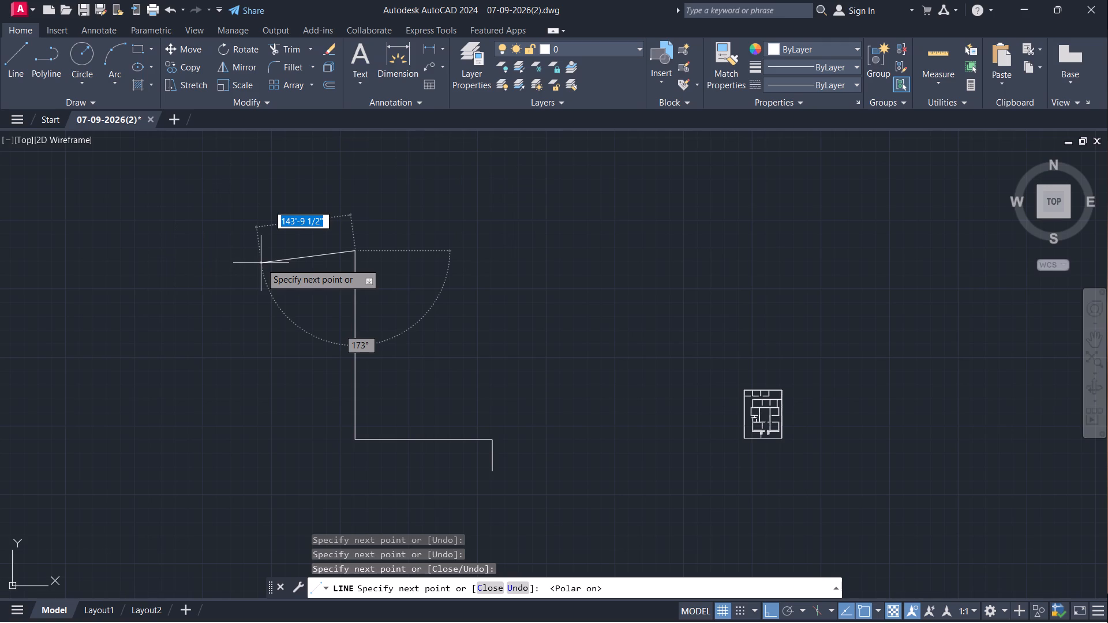
key(F10)
key(F10)
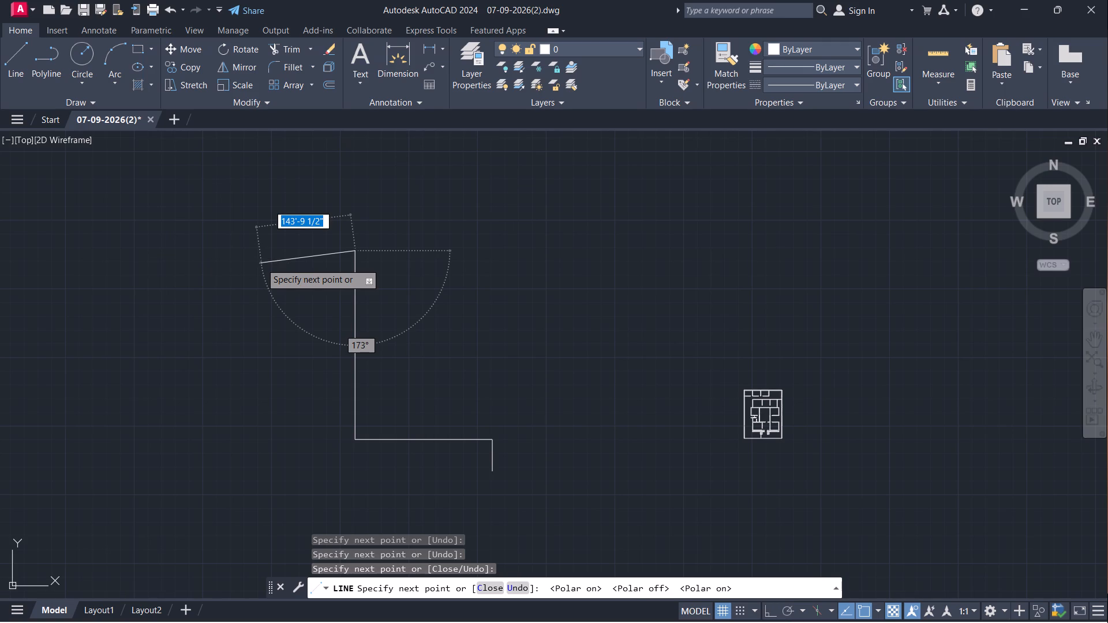
key(F11)
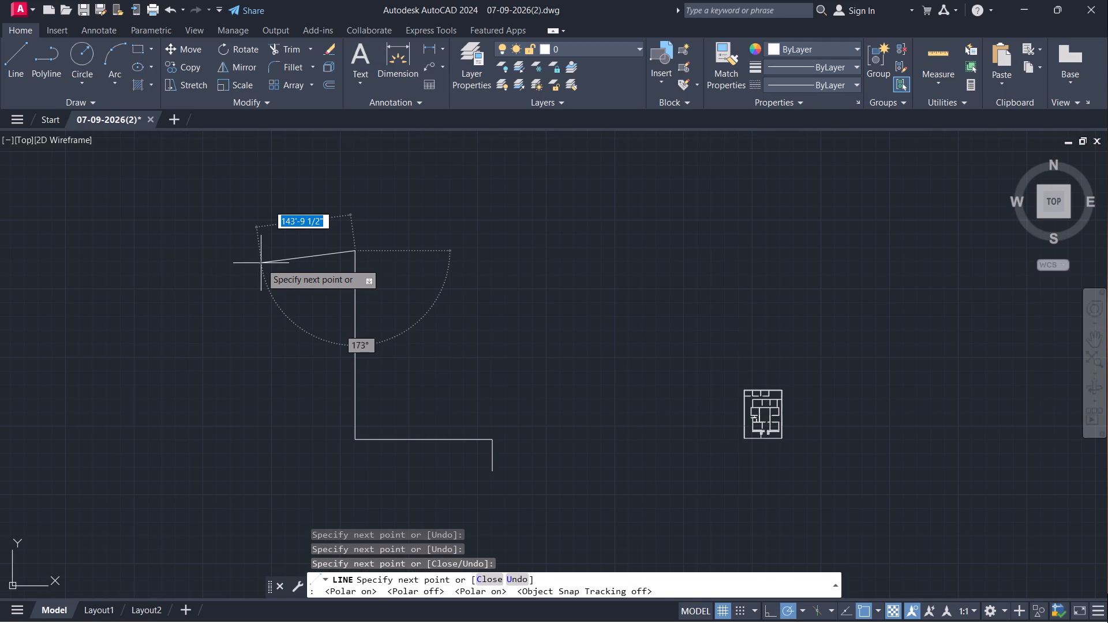
key(F11)
key(F8)
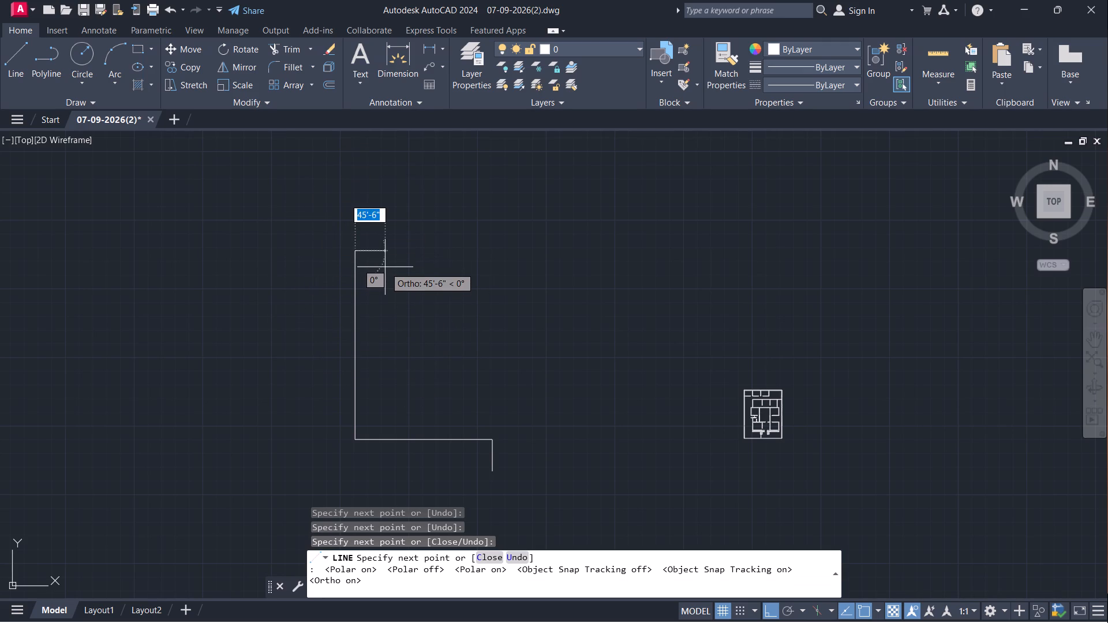
key(F8)
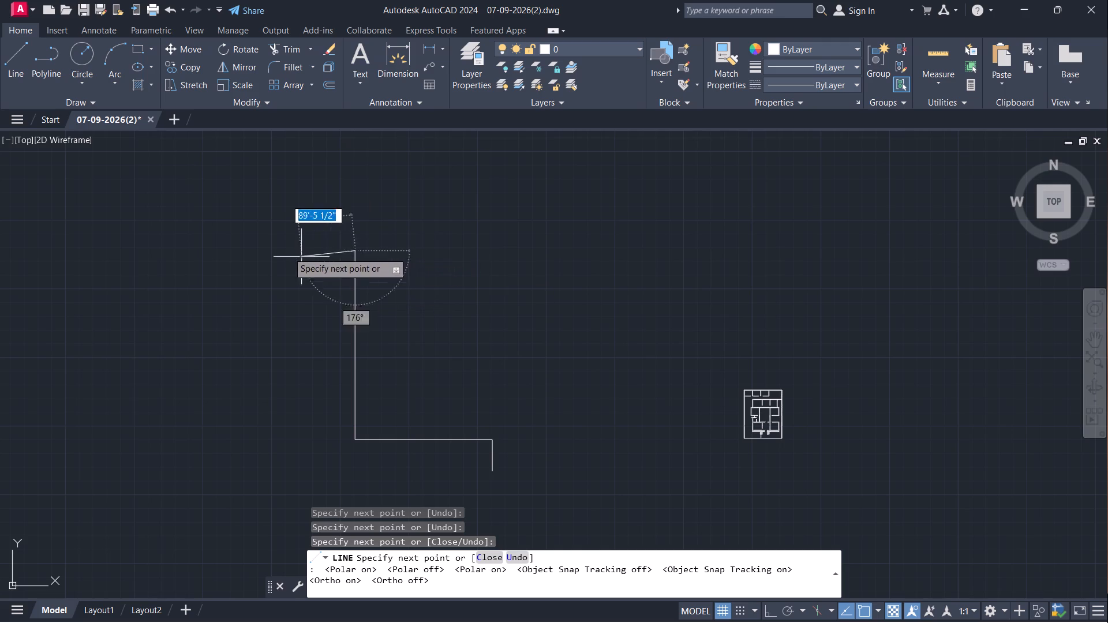
Continue the line freehand from the vertical segment's top end, forming a small zigzag of free-angle segments to its left.
click(253, 235)
click(218, 240)
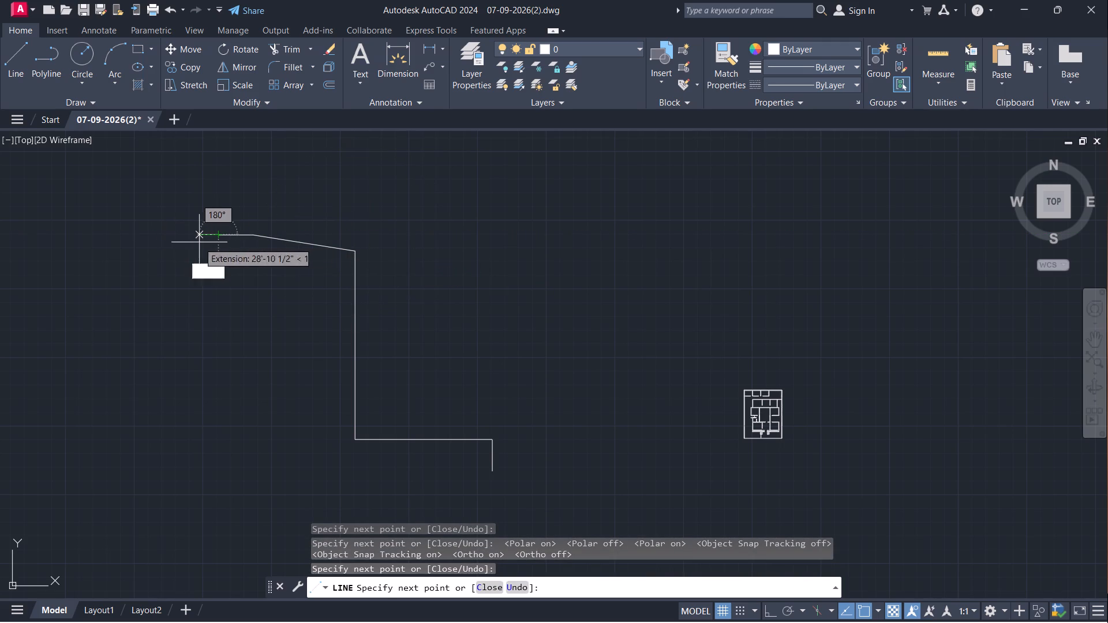
click(194, 240)
drag(221, 221, 229, 221)
click(214, 237)
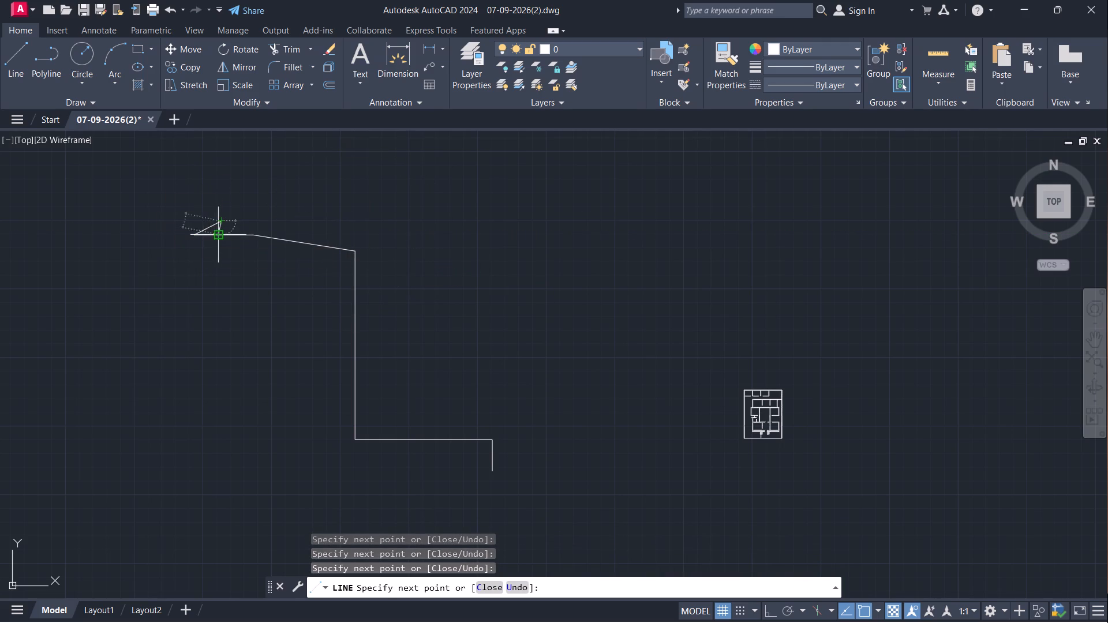
drag(197, 243, 191, 243)
click(186, 252)
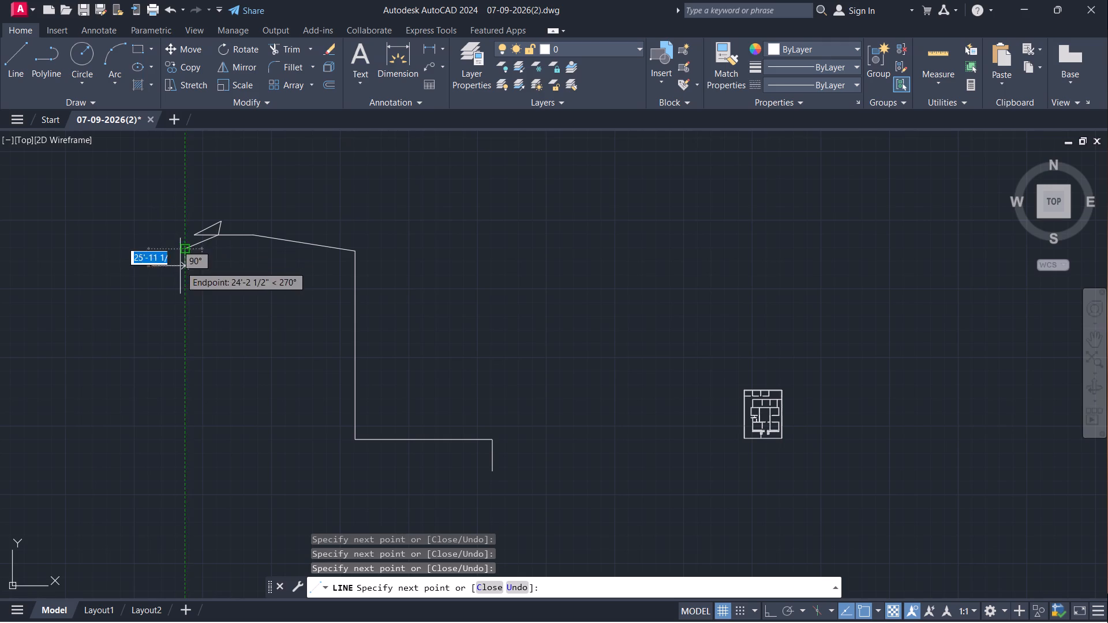
click(182, 266)
click(203, 243)
click(213, 258)
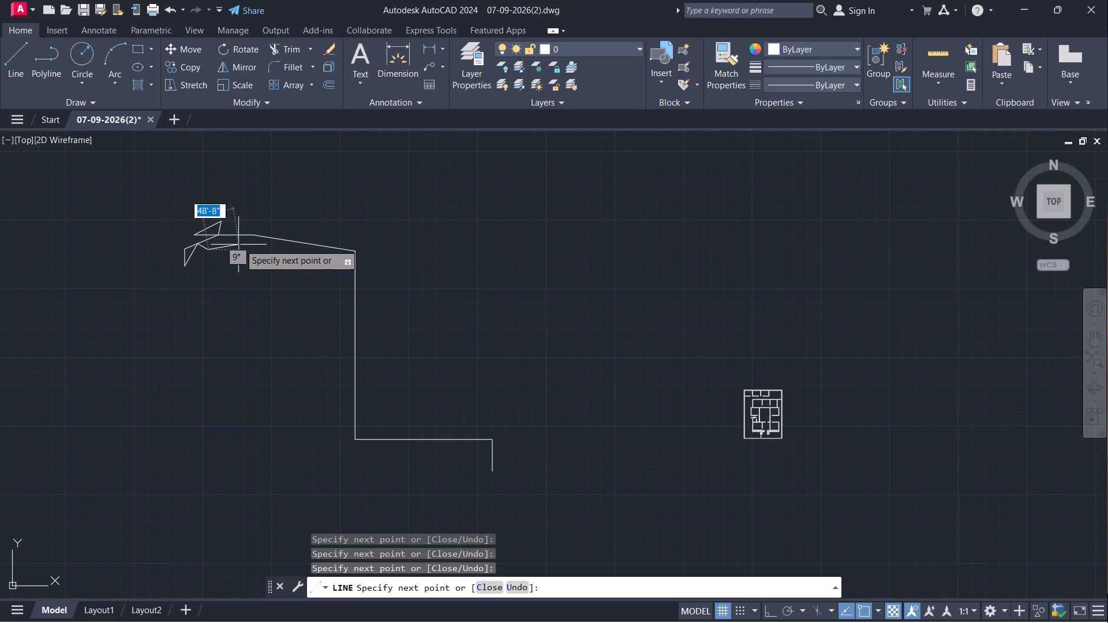
click(239, 244)
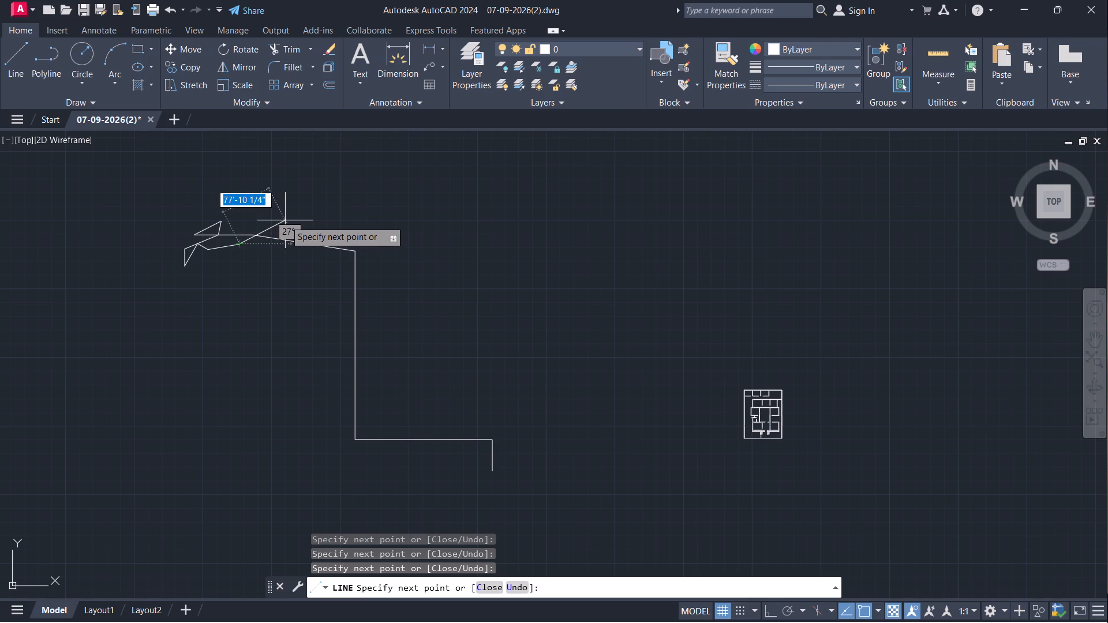
Extend the line from the zigzag with short free-angle segments rising up and to the right.
click(285, 219)
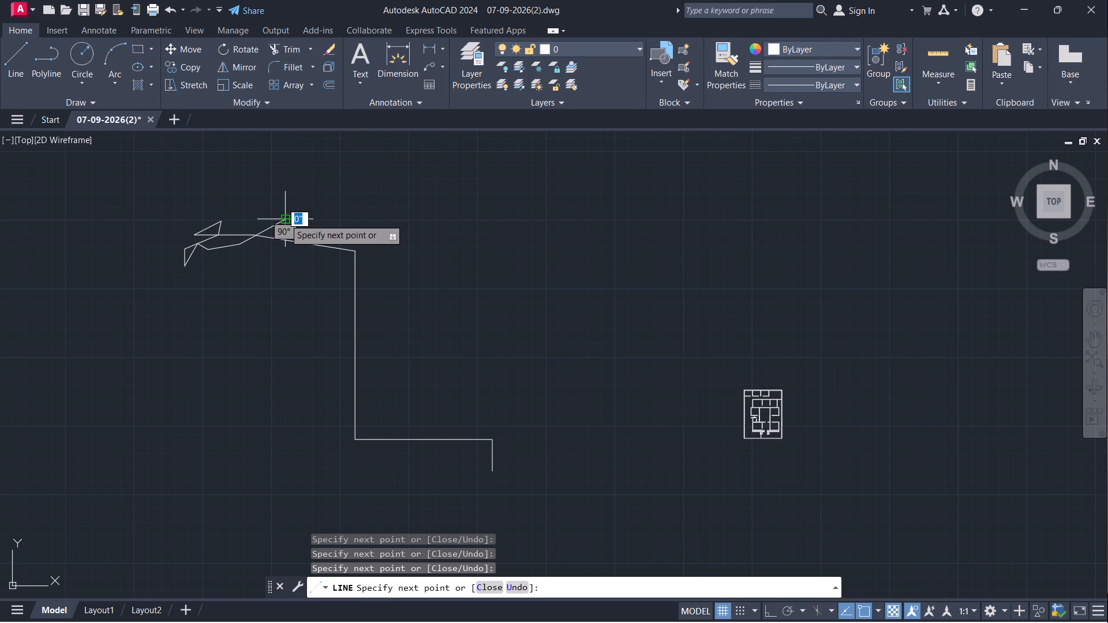
click(282, 219)
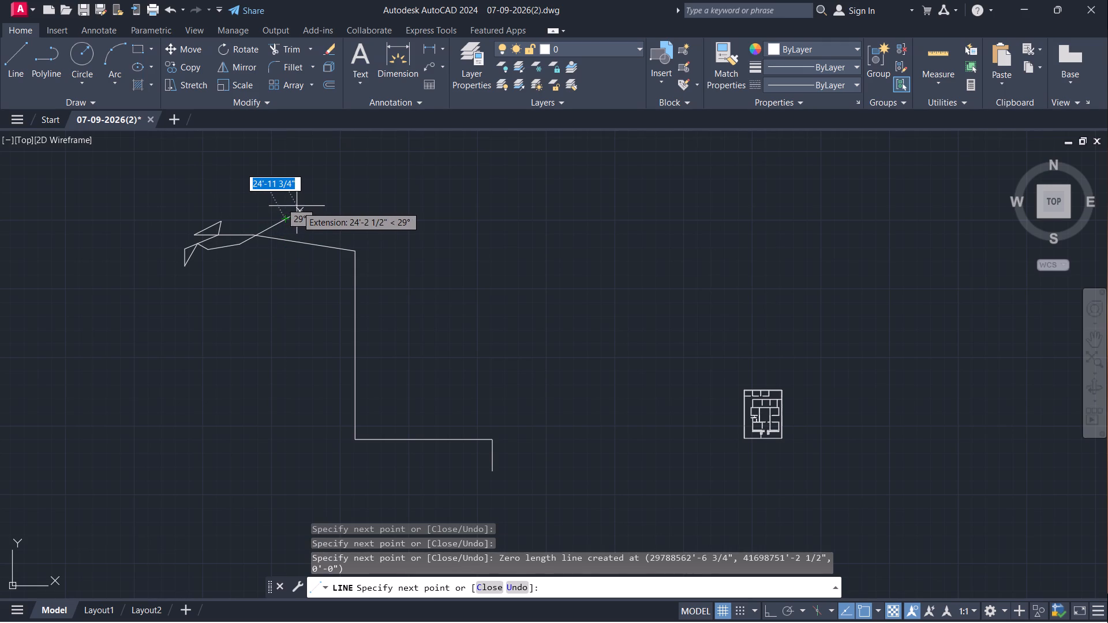
click(282, 209)
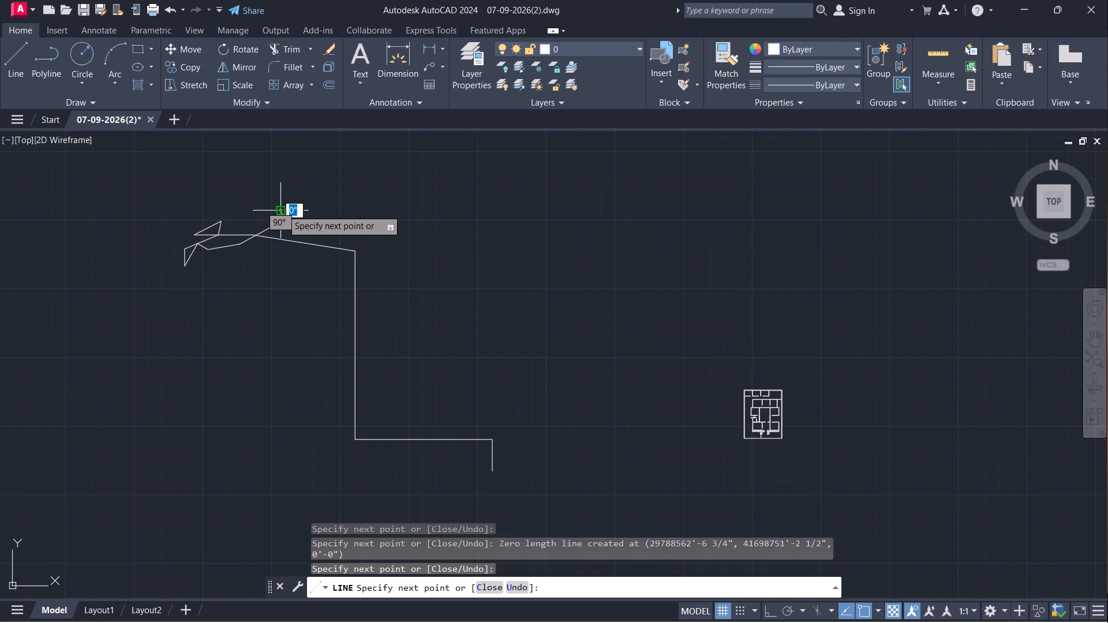
click(288, 207)
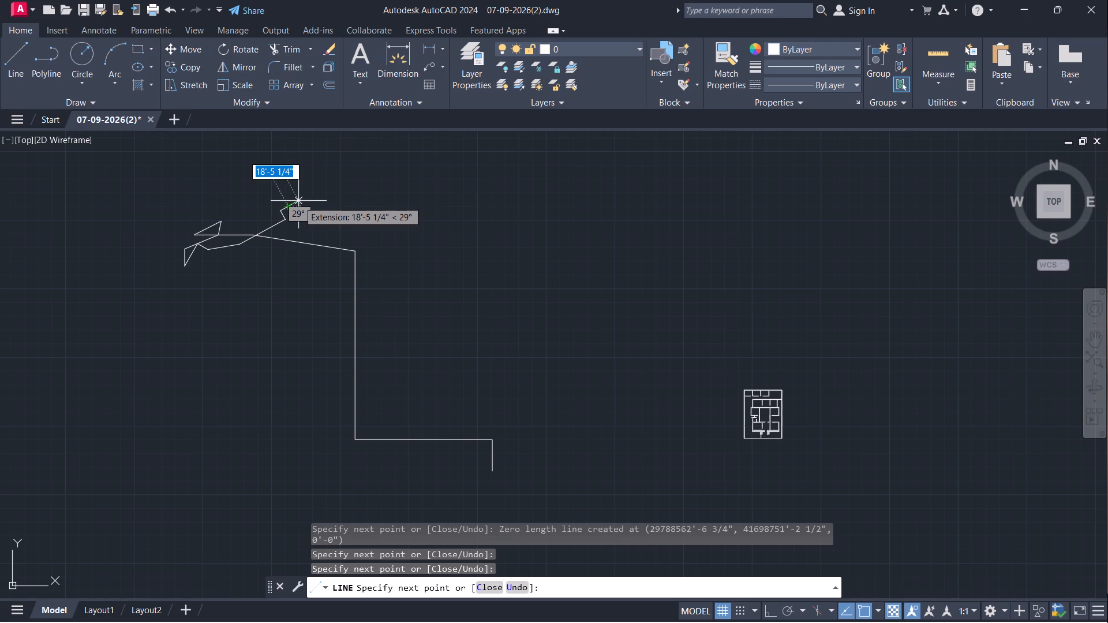
click(298, 201)
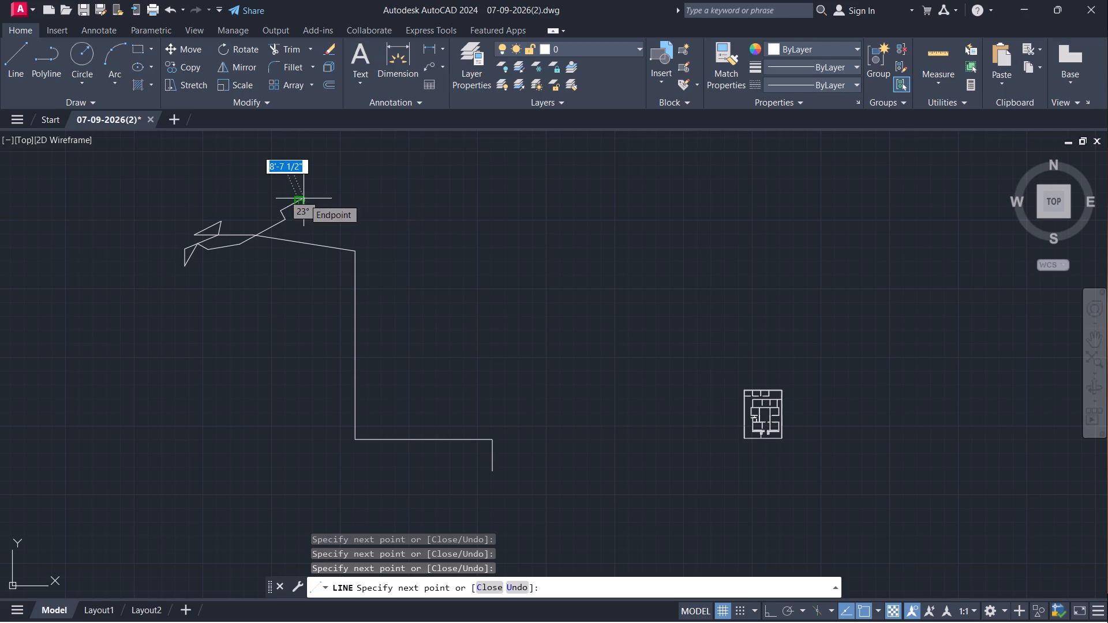
Loop the line back over the zigzag and out again with connected short free-angle segments.
drag(271, 241, 268, 234)
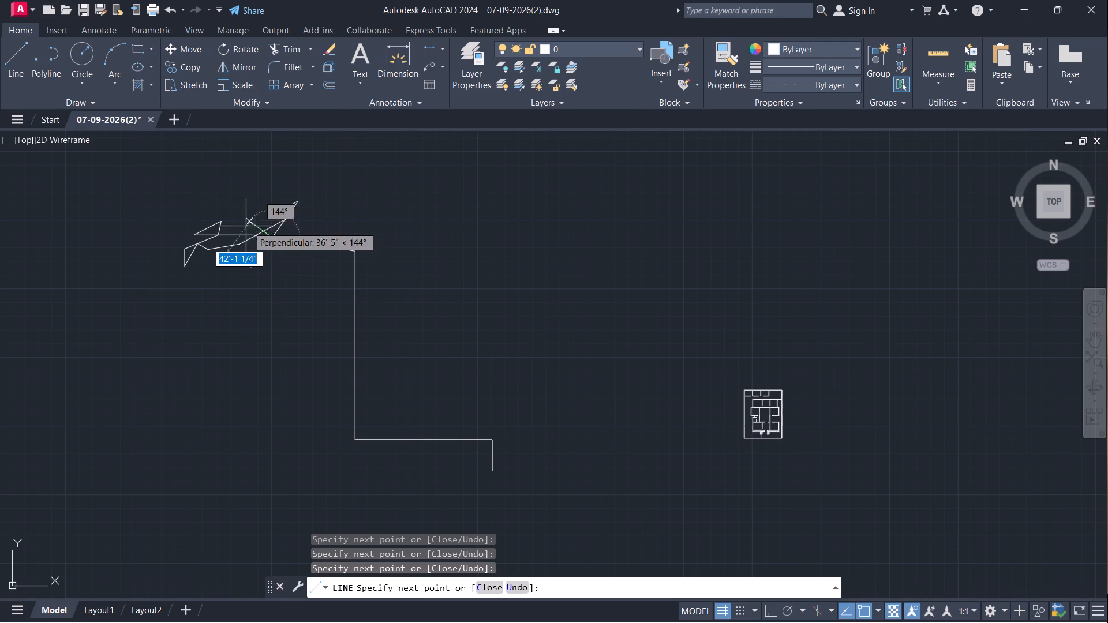
click(220, 226)
click(244, 211)
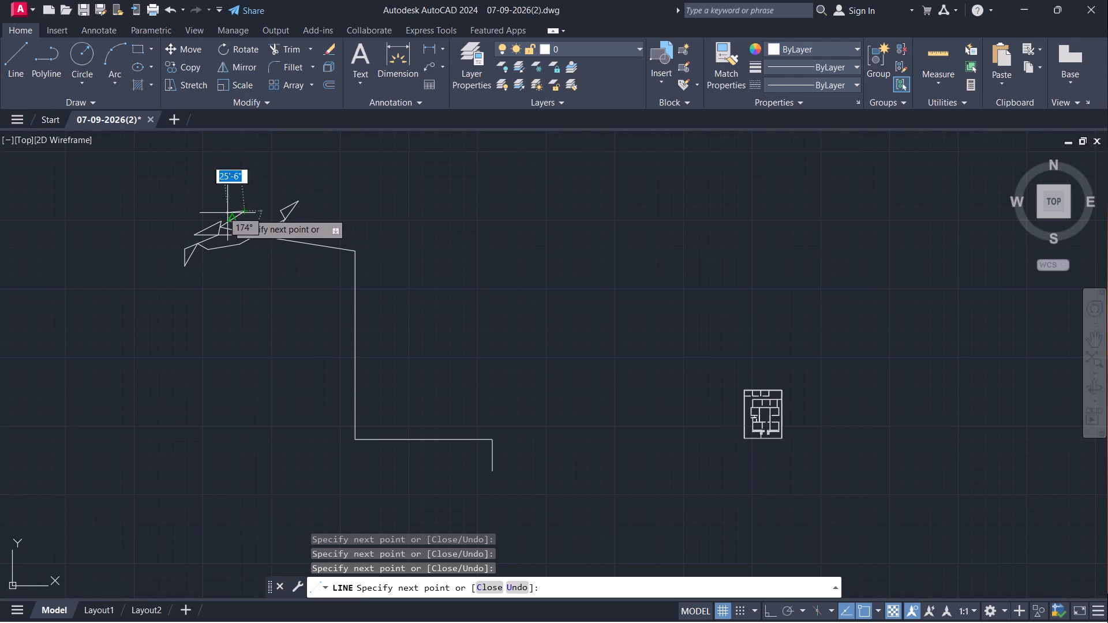
click(227, 213)
click(201, 232)
click(241, 219)
click(258, 207)
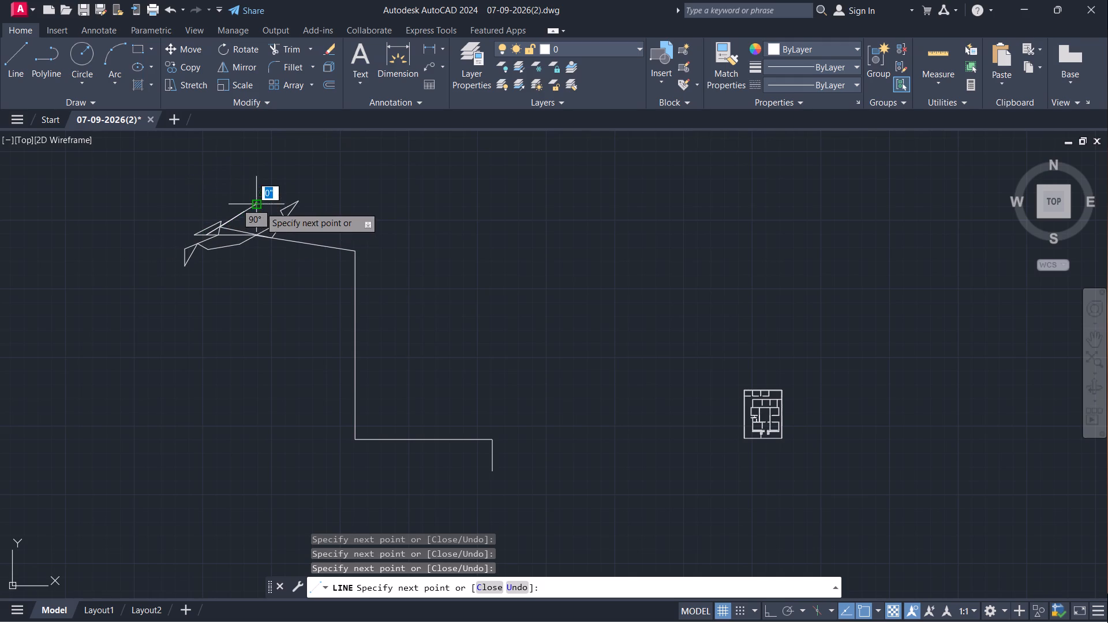
click(282, 204)
drag(259, 215, 246, 230)
click(244, 234)
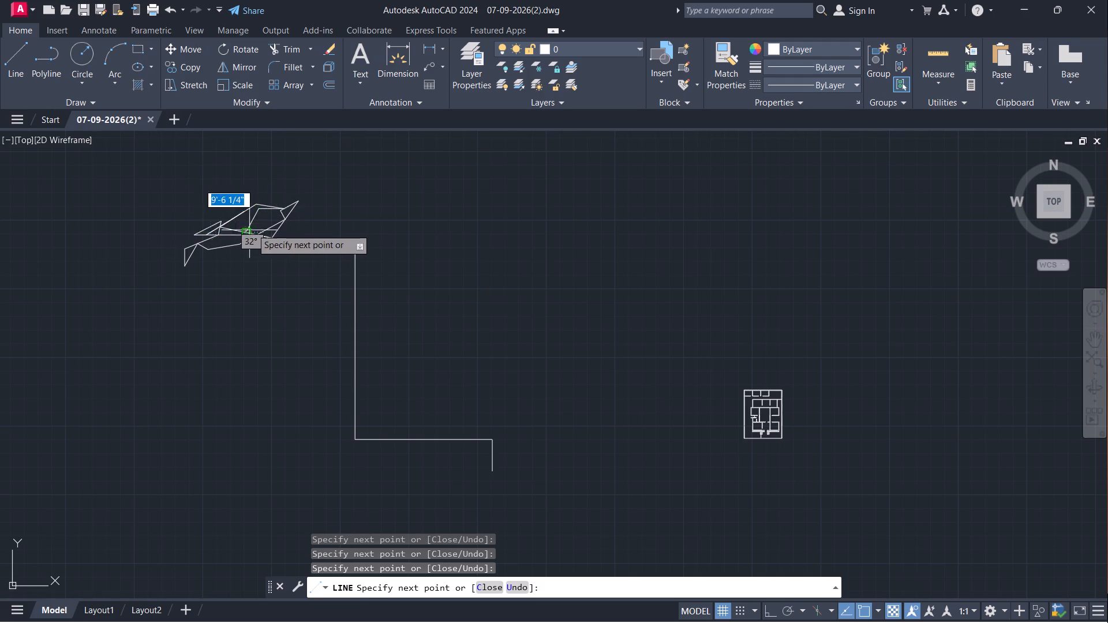
Add further short connected segments inside the freehand cluster and just above its upper edge.
click(255, 223)
click(251, 222)
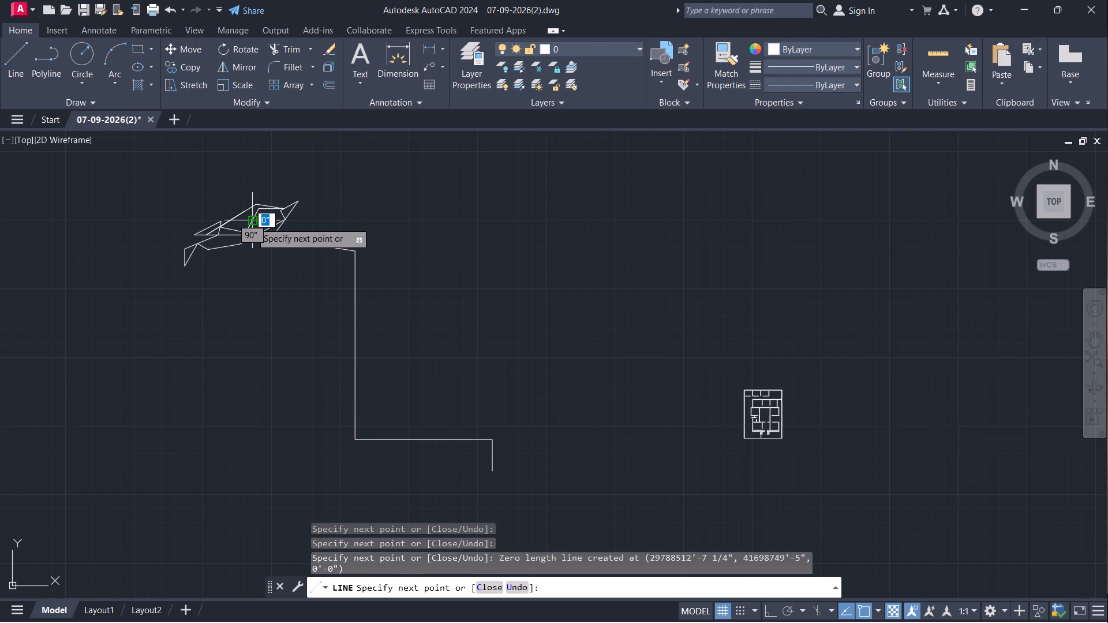
click(252, 220)
click(257, 217)
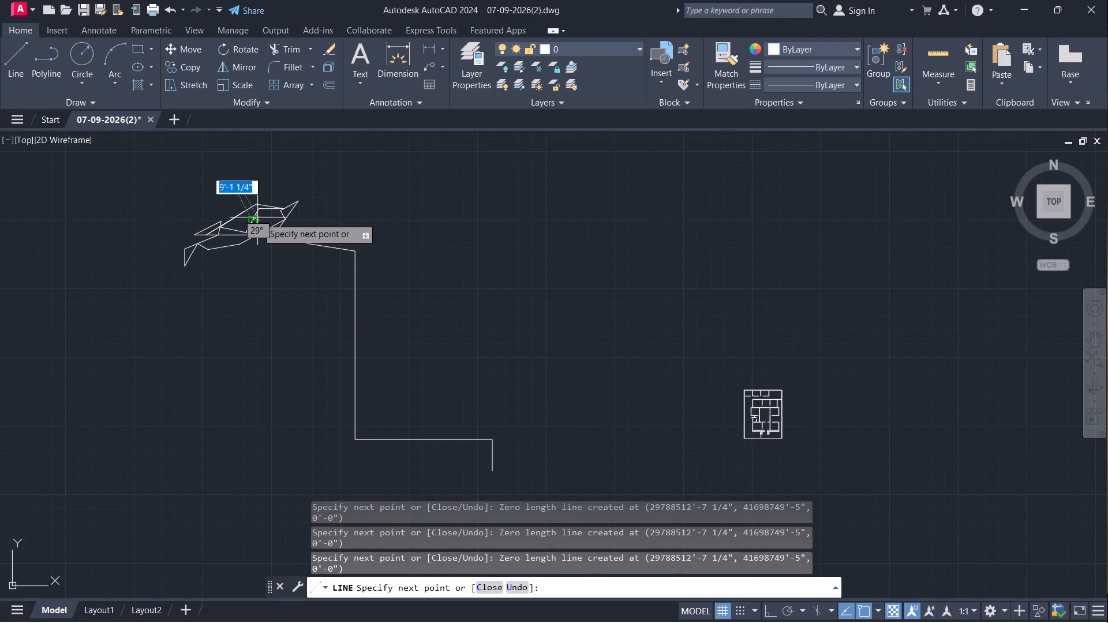
click(256, 218)
click(252, 221)
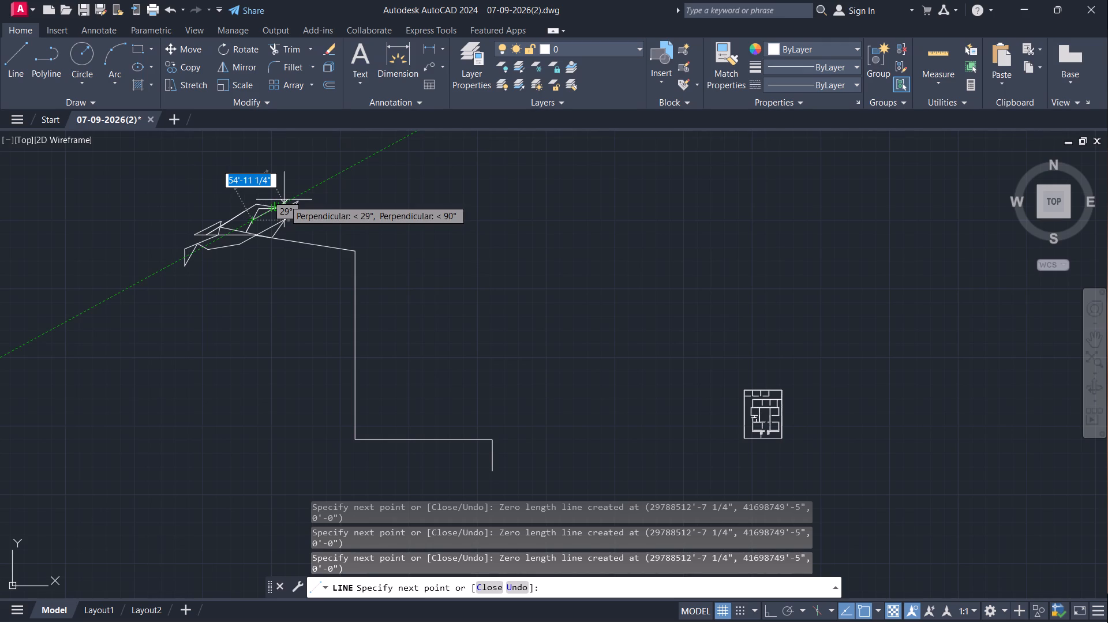
click(285, 198)
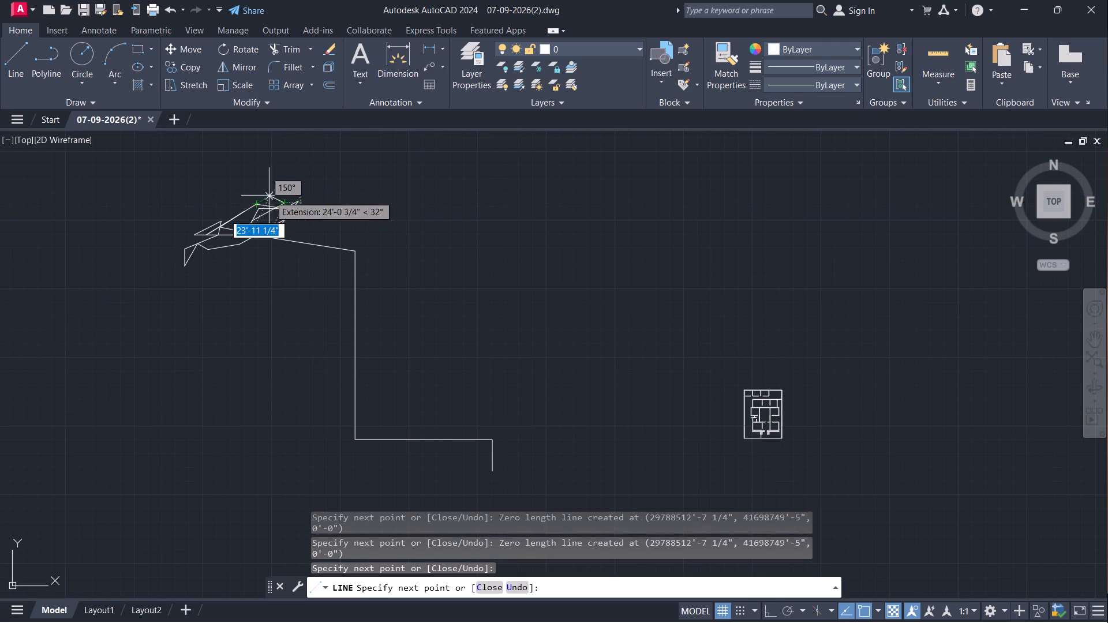
click(275, 192)
click(290, 187)
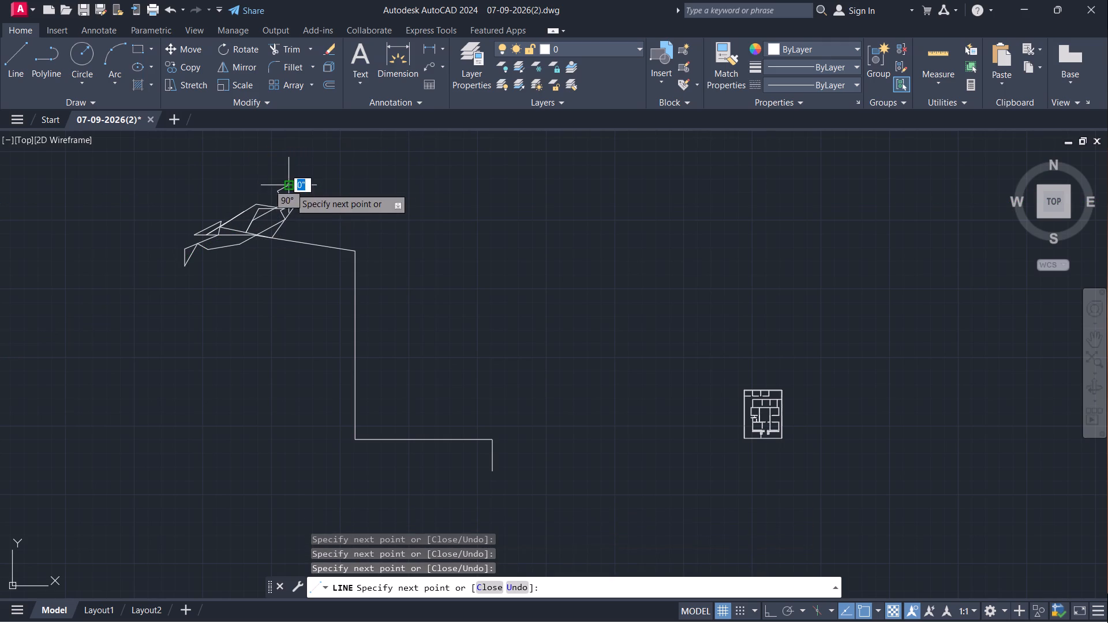
click(278, 196)
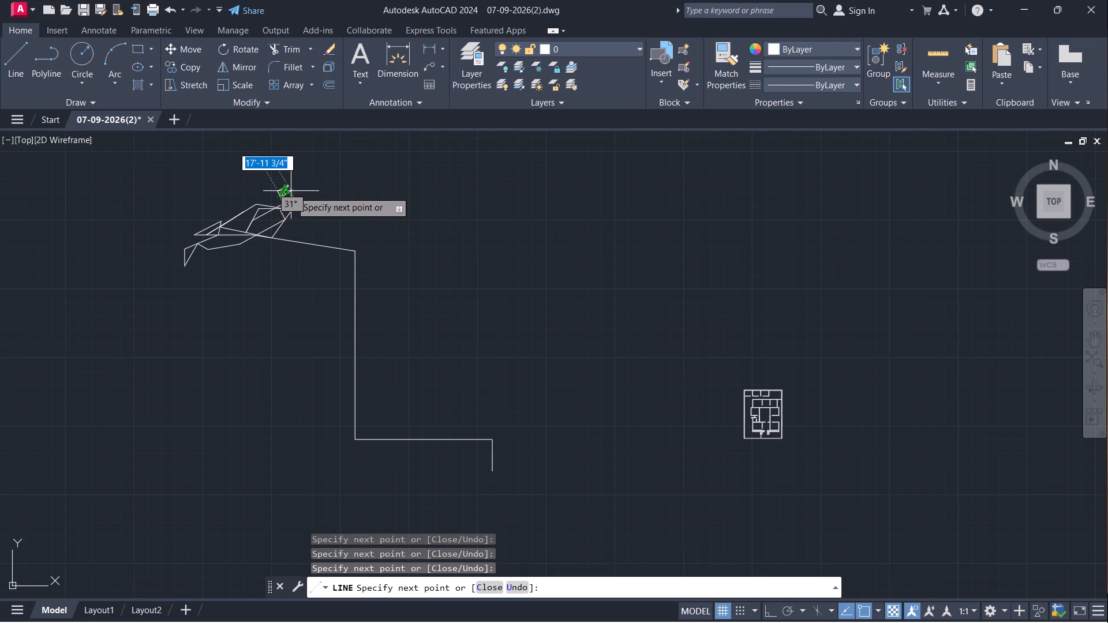
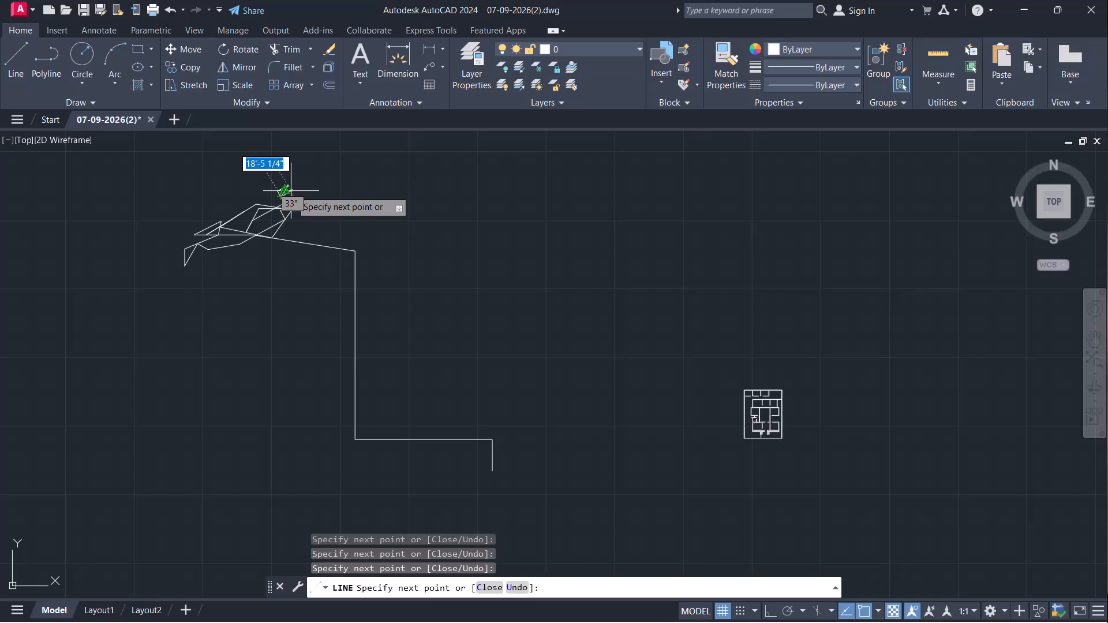
Continue the line from the cluster's upper tip down across it and back along its upper edge with short free-angle segments.
click(282, 196)
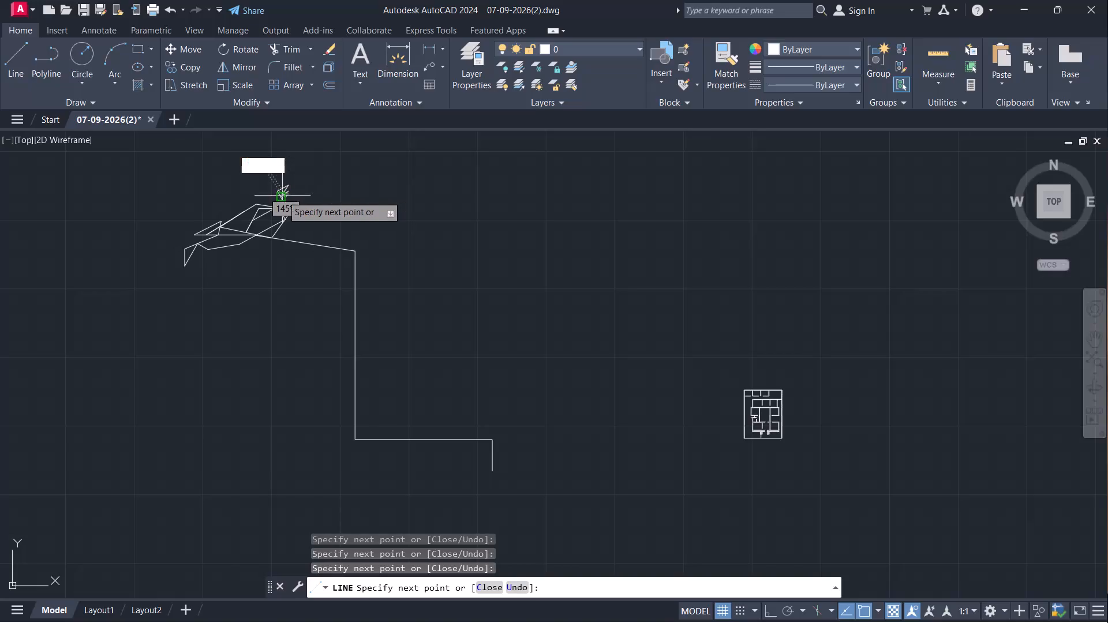
click(292, 186)
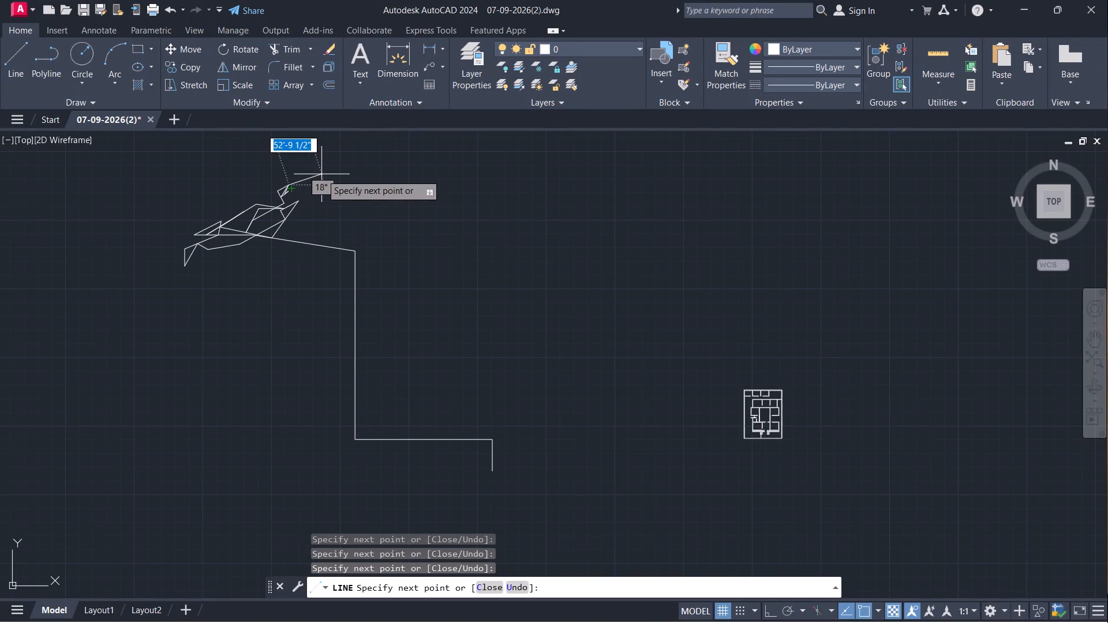
click(239, 241)
drag(207, 238, 212, 235)
click(228, 220)
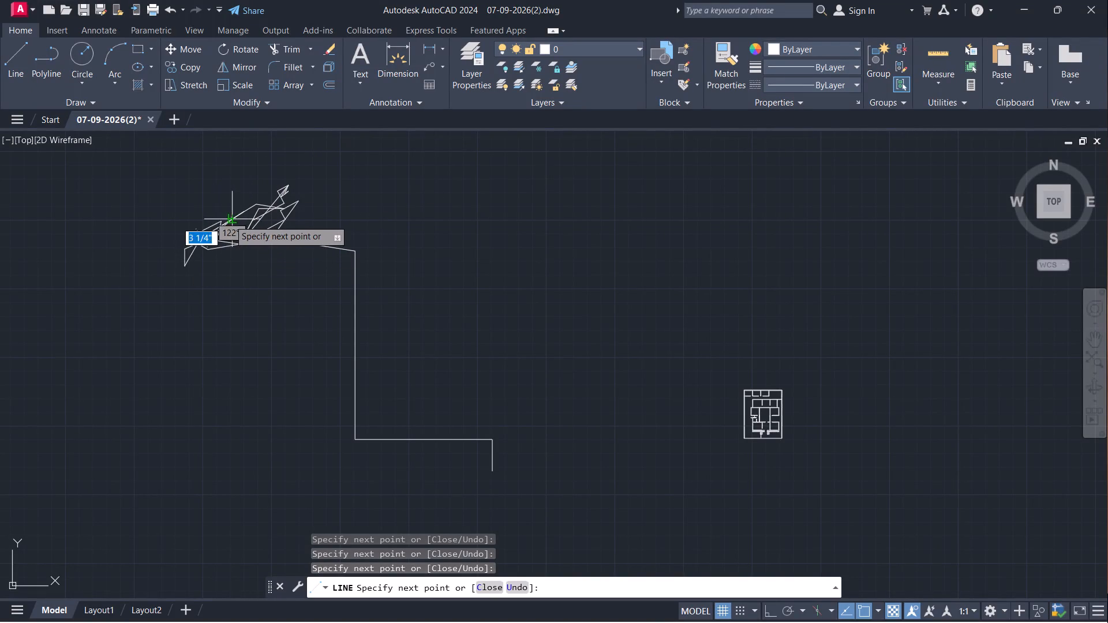
click(244, 212)
click(262, 207)
click(256, 209)
click(233, 222)
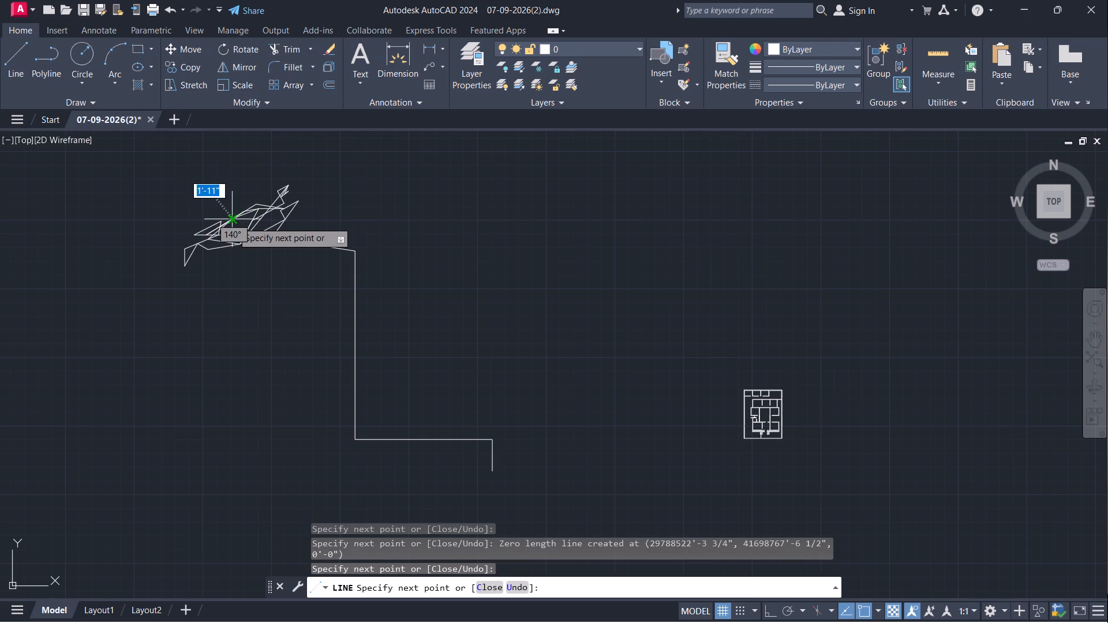
Extend the line to the cluster's lower-left edge and back up to its upper edge with connected free-angle segments.
click(200, 256)
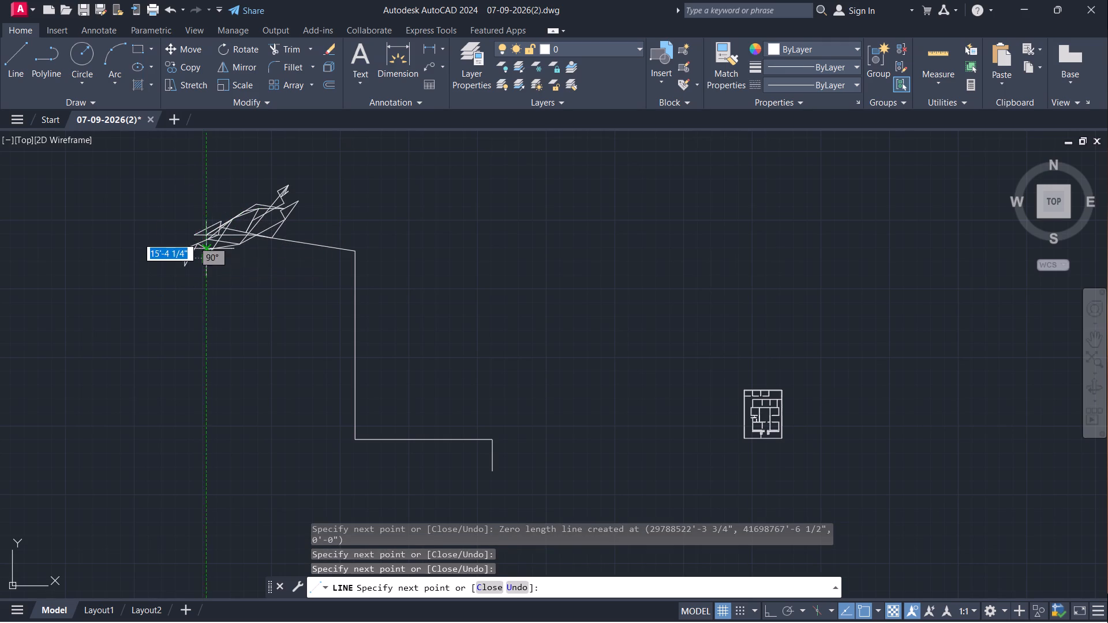
click(224, 250)
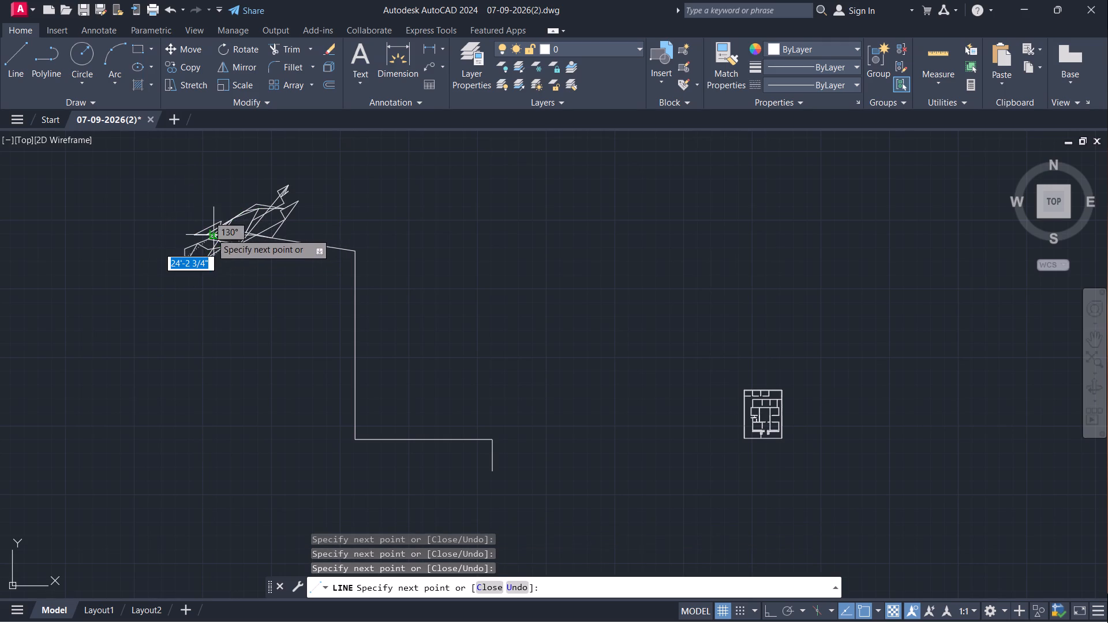
click(218, 228)
click(247, 209)
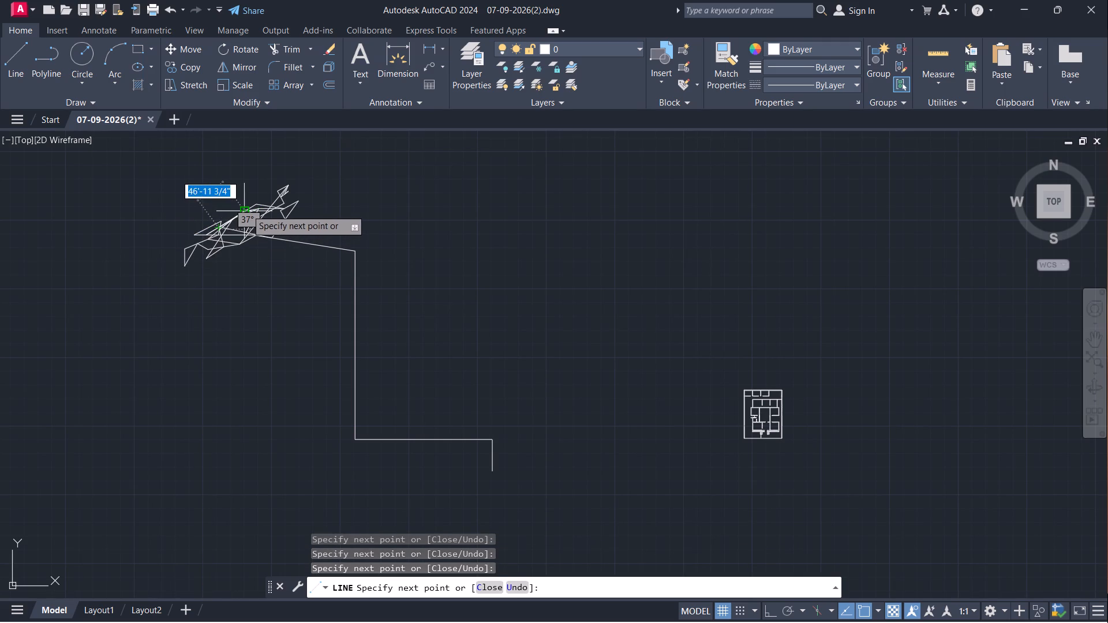
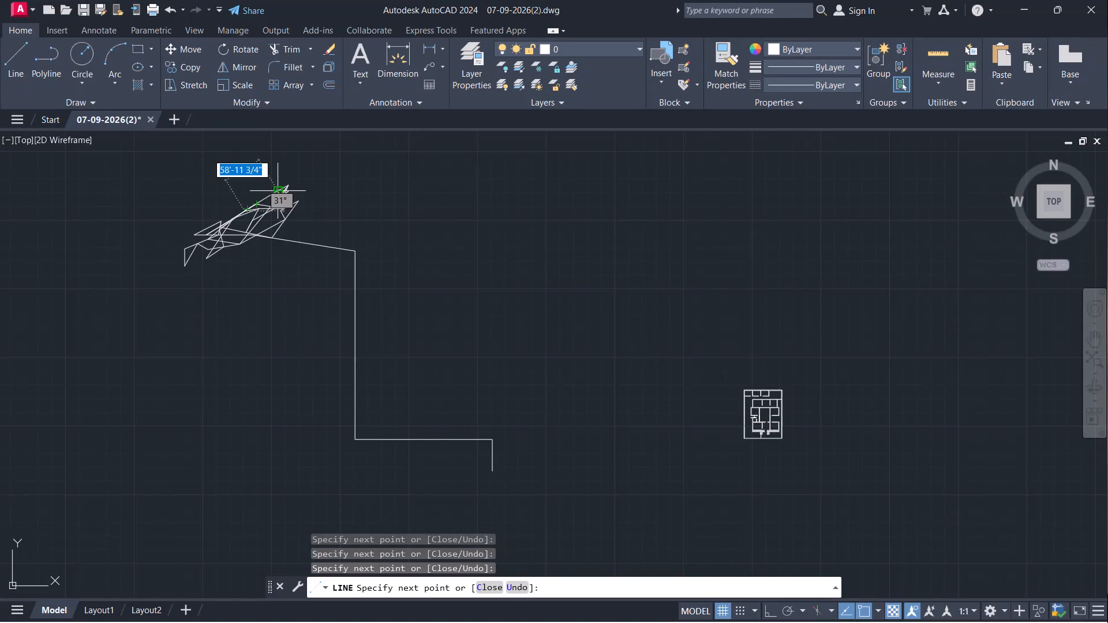
Continue the line along the cluster's bottom edge and zigzag through its lower-left part with short connected segments.
click(272, 262)
click(231, 267)
click(222, 245)
click(218, 239)
click(204, 242)
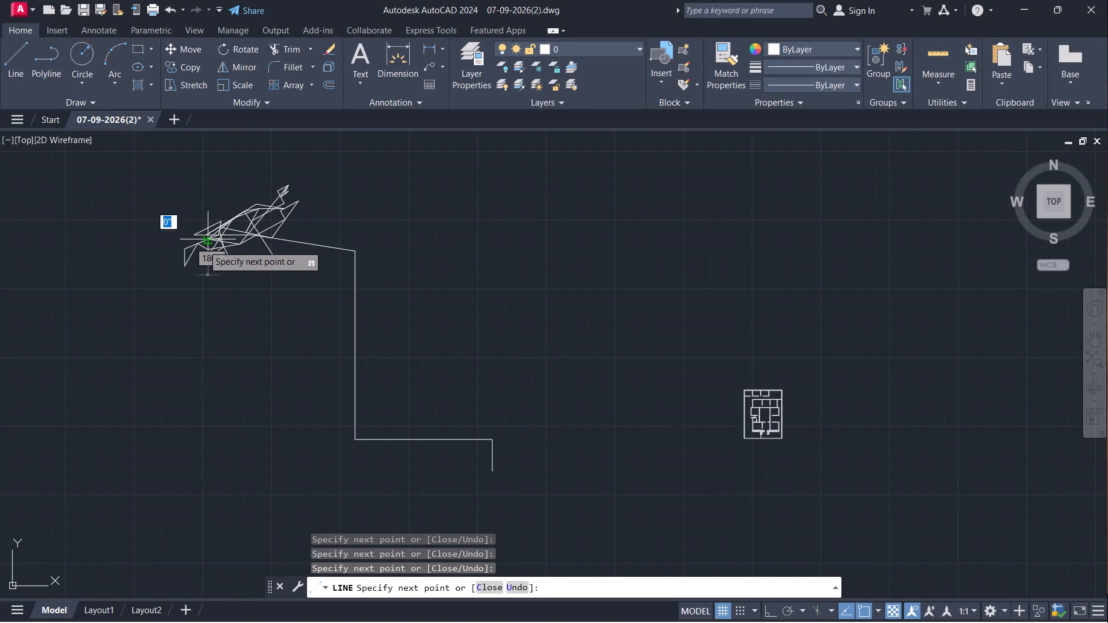
click(200, 263)
drag(212, 271, 226, 266)
click(222, 245)
click(199, 231)
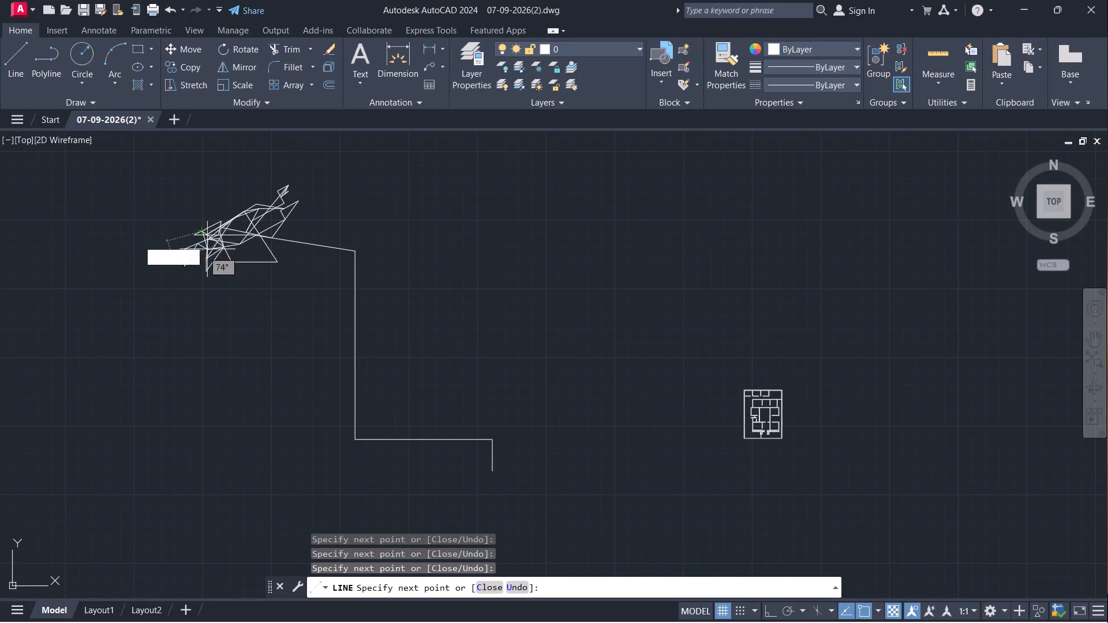
drag(217, 260, 228, 261)
click(229, 261)
click(225, 265)
click(203, 267)
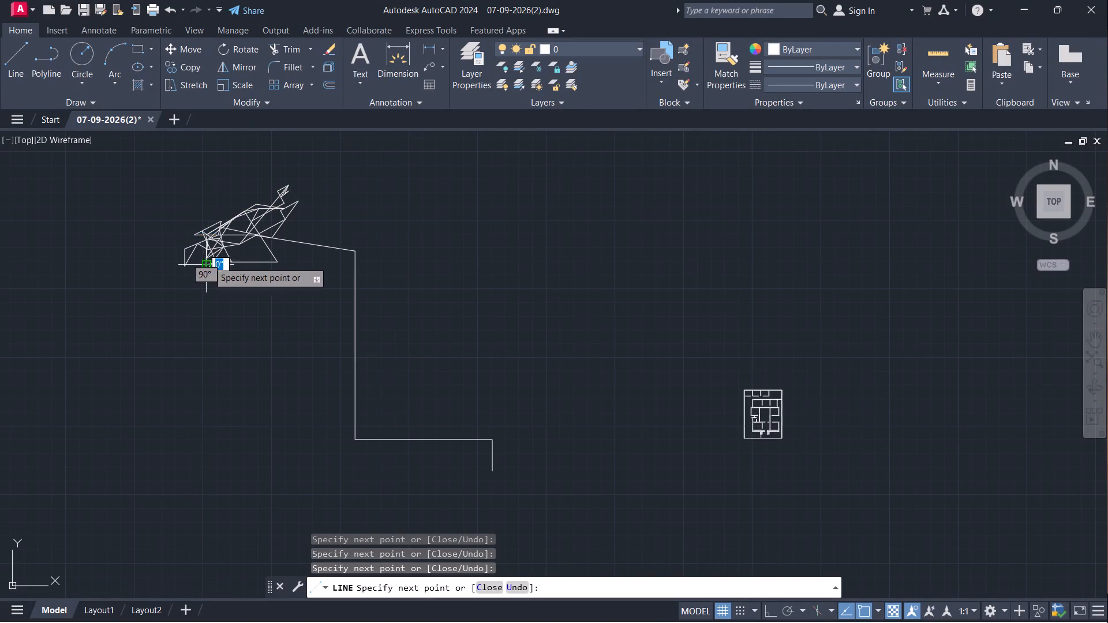
drag(219, 253, 226, 248)
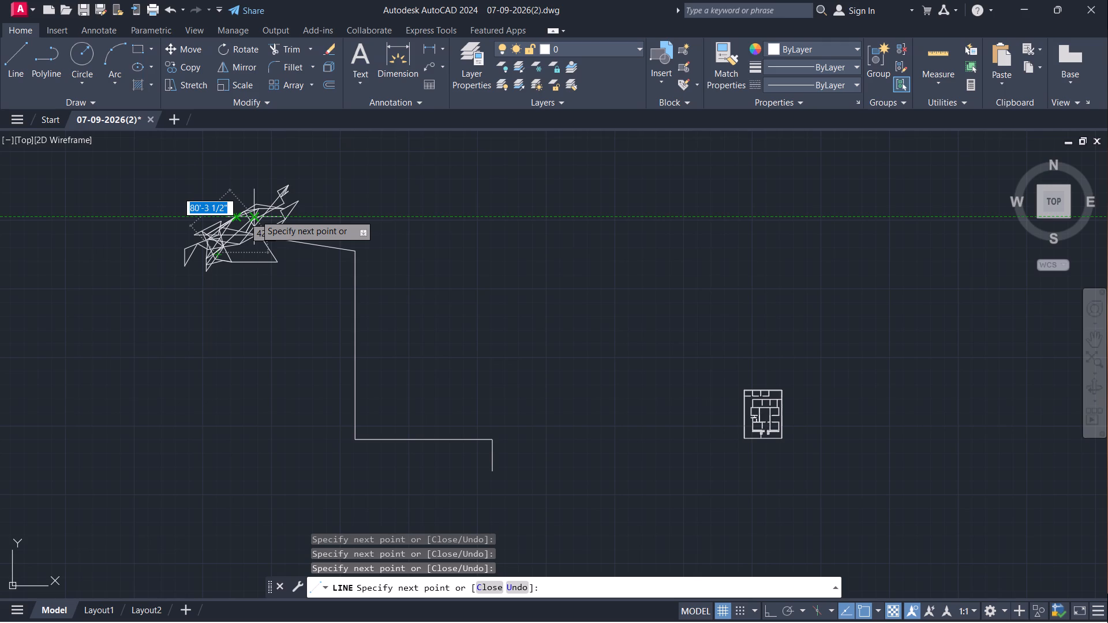
Run the line from the cluster's interior over its upper edge and out to the west, turning back in a small pointed loop.
click(255, 215)
click(253, 215)
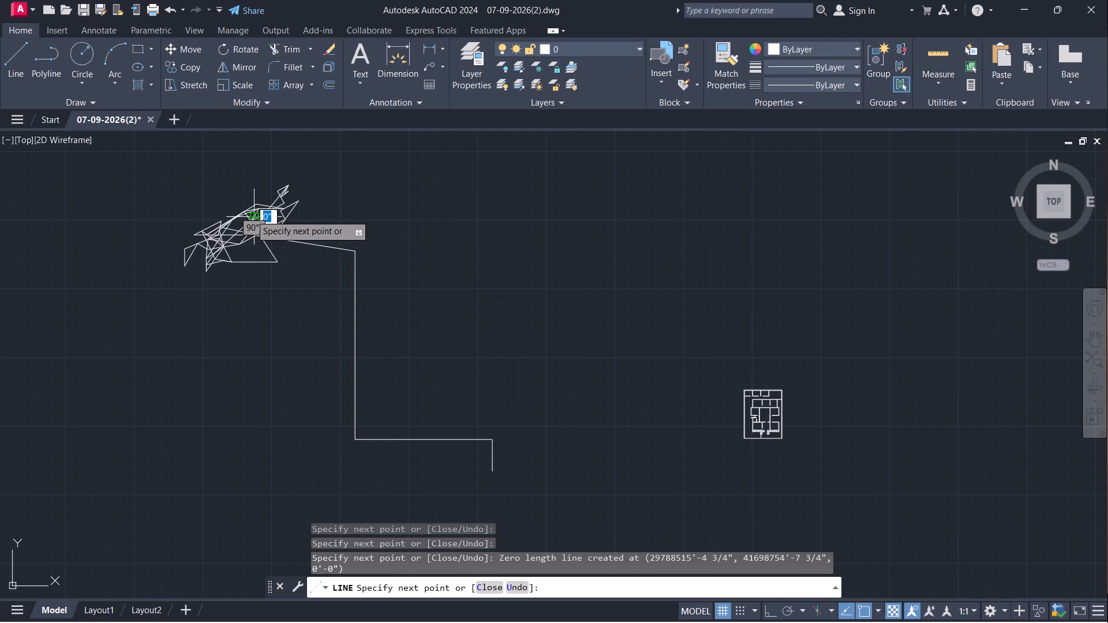
click(245, 211)
drag(222, 200, 215, 200)
click(198, 215)
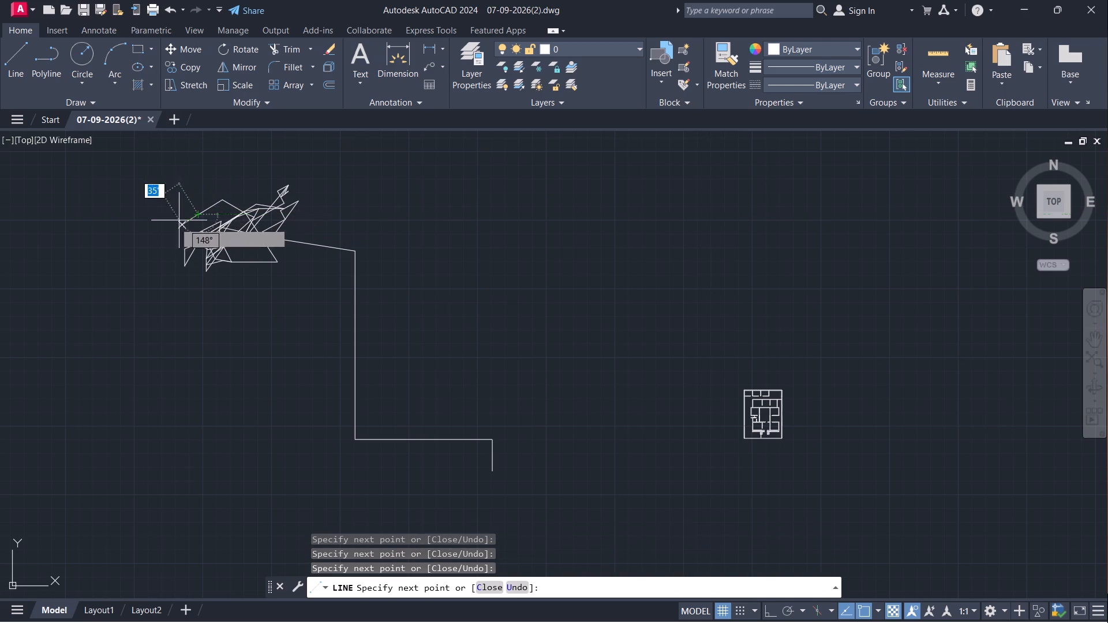
click(156, 228)
click(124, 216)
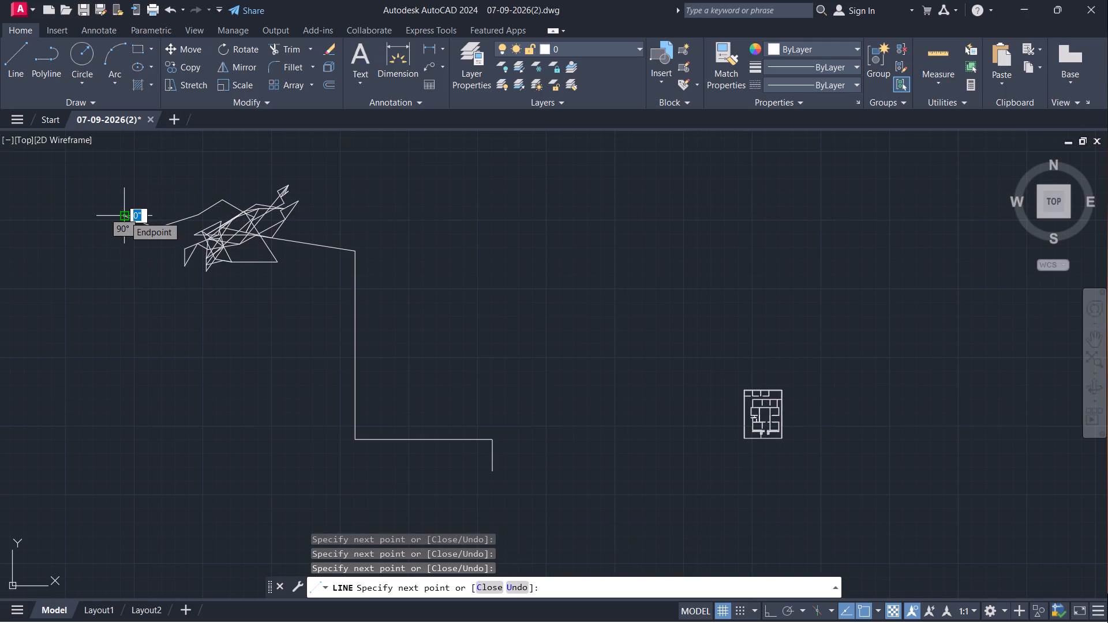
click(111, 235)
drag(121, 249, 126, 247)
click(137, 240)
click(147, 234)
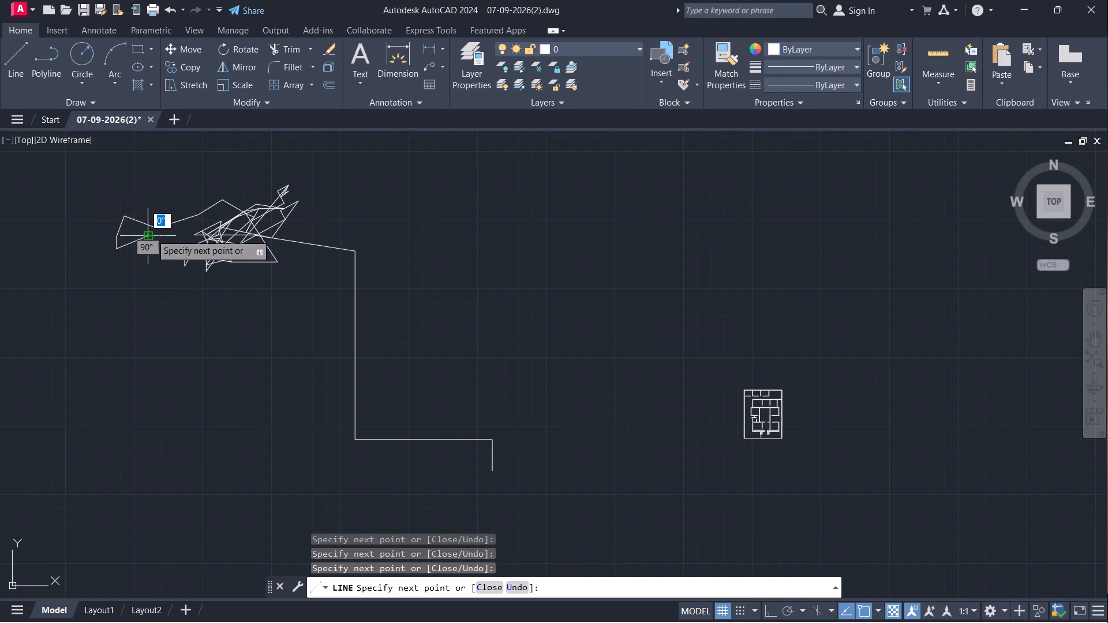
Continue the line east and back around the small western loop, adding stepped segments below it and returning to its lower edge.
click(181, 229)
click(194, 219)
click(195, 218)
click(158, 227)
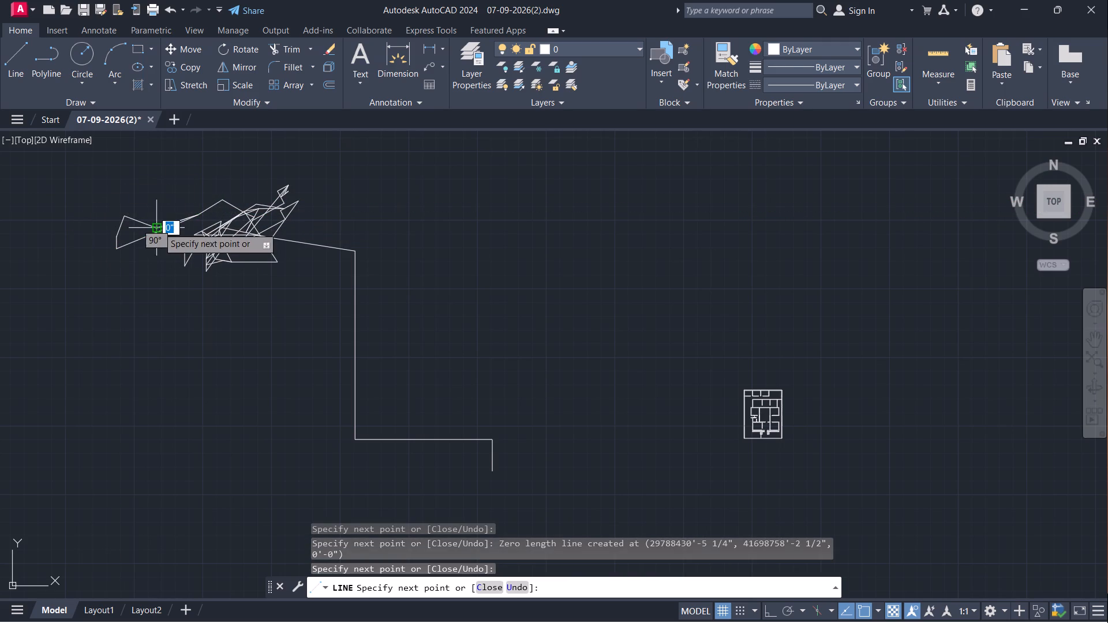
click(170, 242)
click(178, 225)
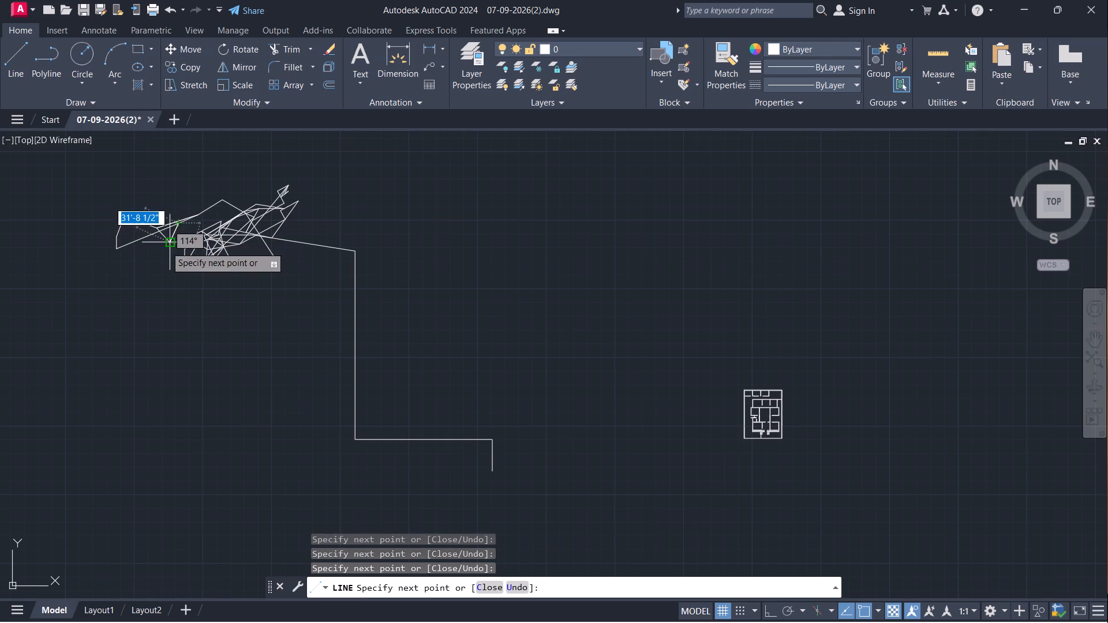
click(166, 246)
click(144, 249)
click(139, 254)
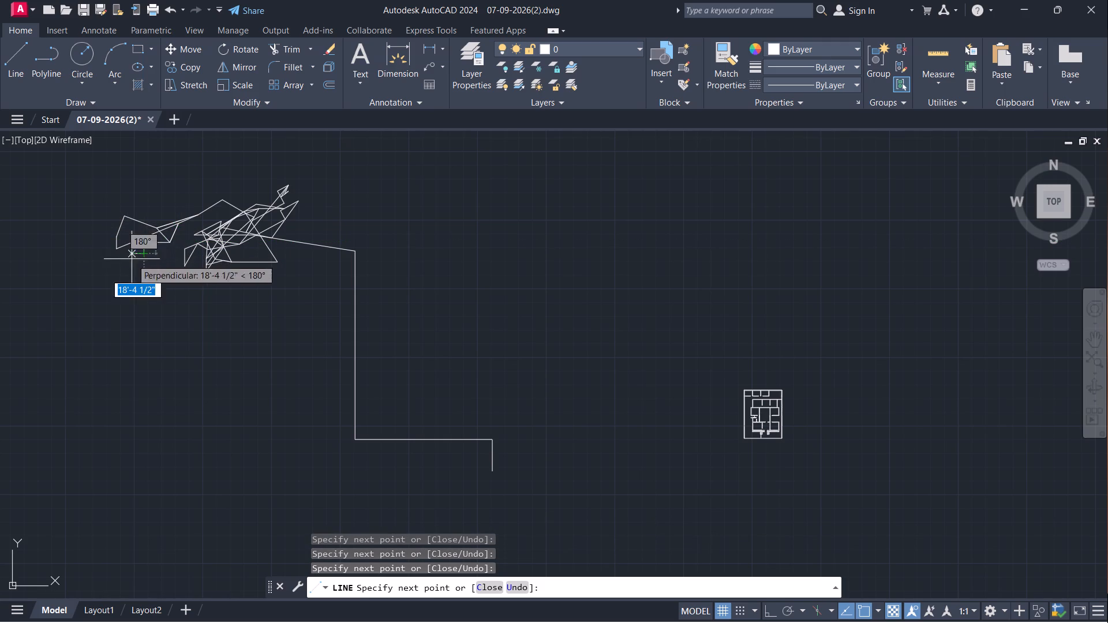
click(132, 259)
click(123, 264)
click(123, 253)
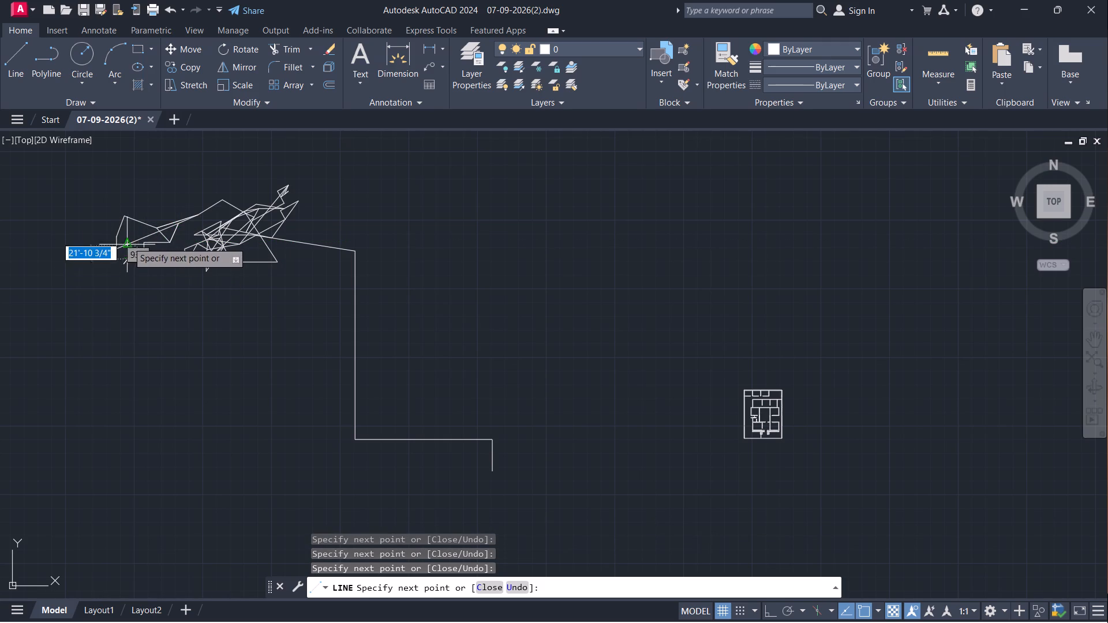
click(129, 239)
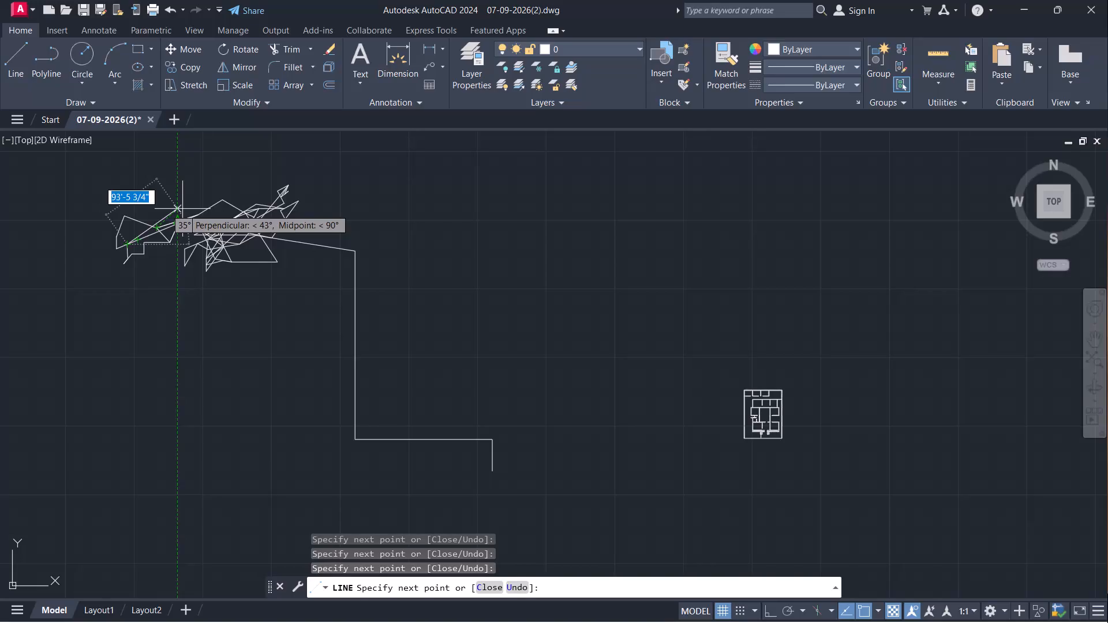
Extend the line around the western loop's outer side and along its top, up to a peak beside the main cluster.
click(95, 220)
drag(105, 212, 113, 208)
click(113, 208)
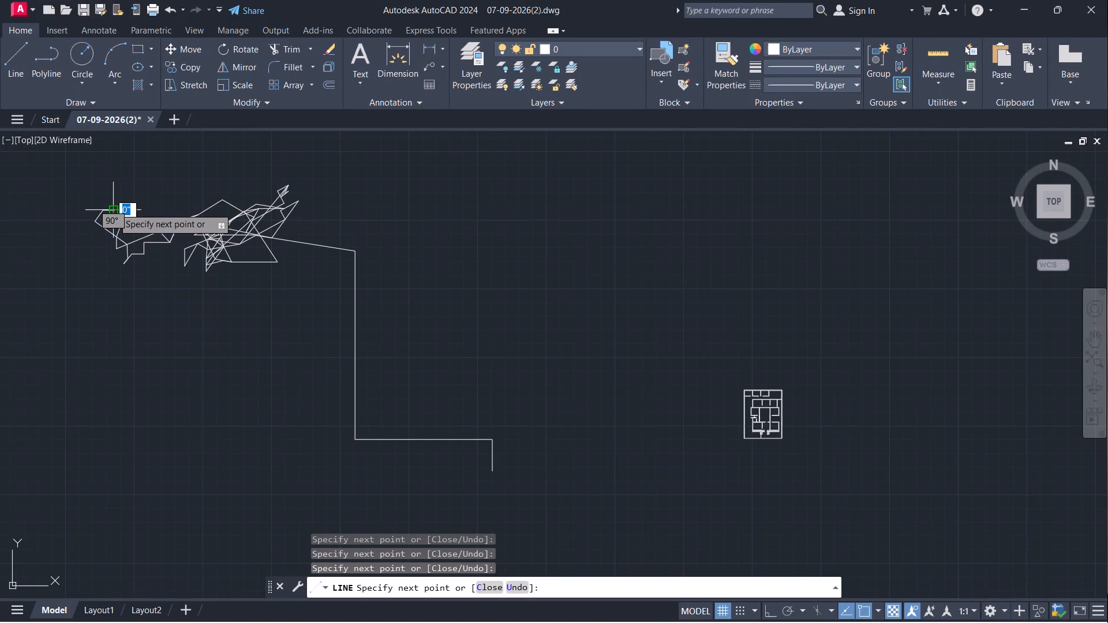
click(115, 207)
click(136, 197)
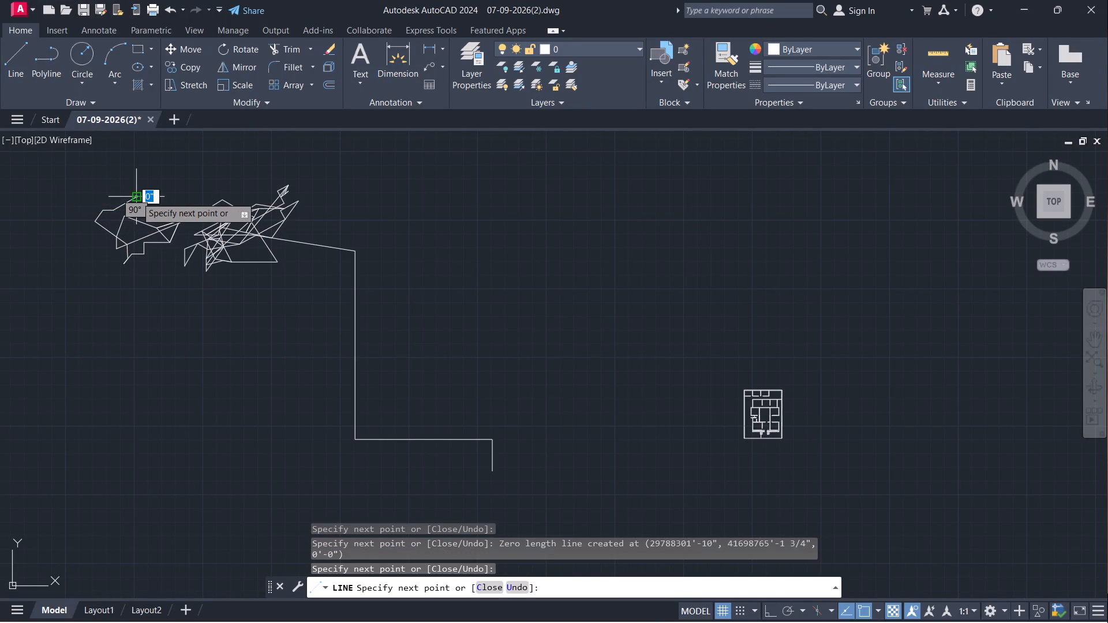
click(130, 195)
click(126, 199)
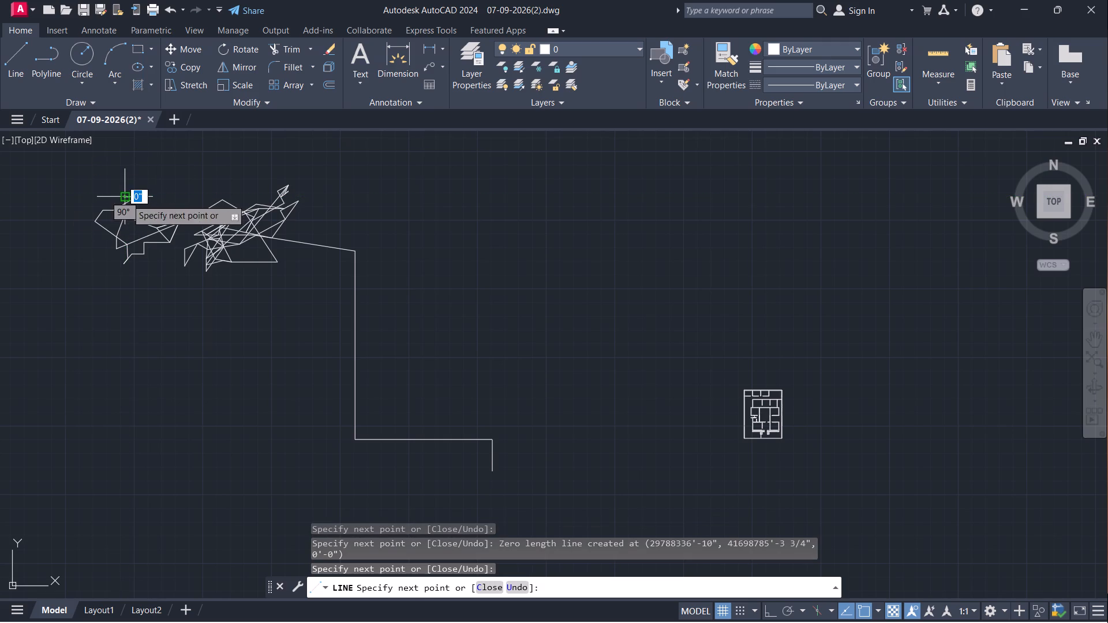
click(187, 203)
click(167, 207)
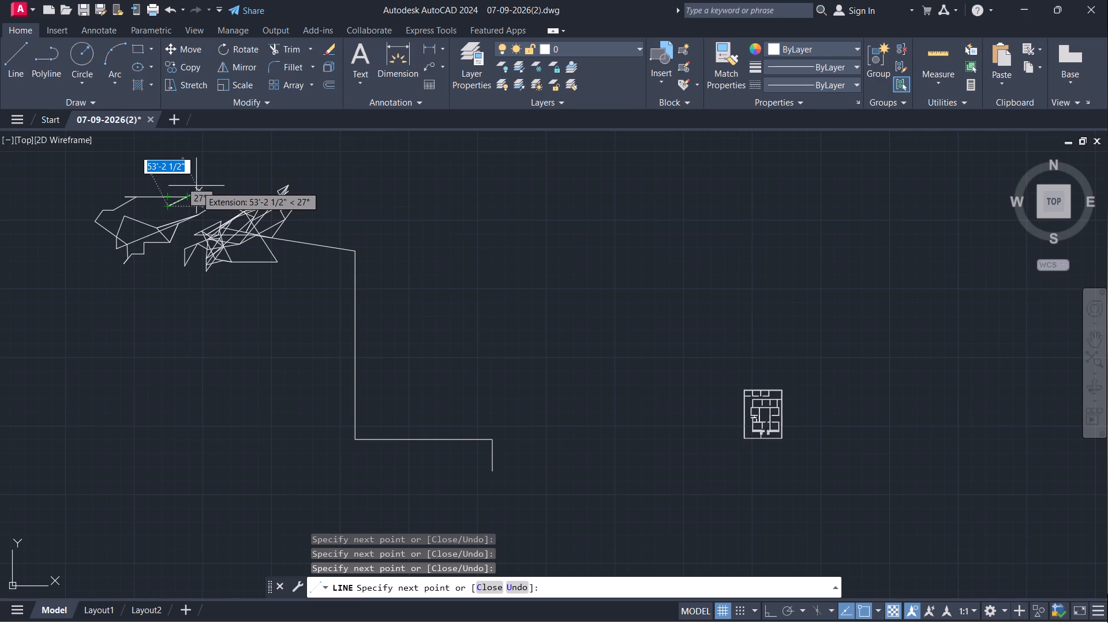
click(197, 184)
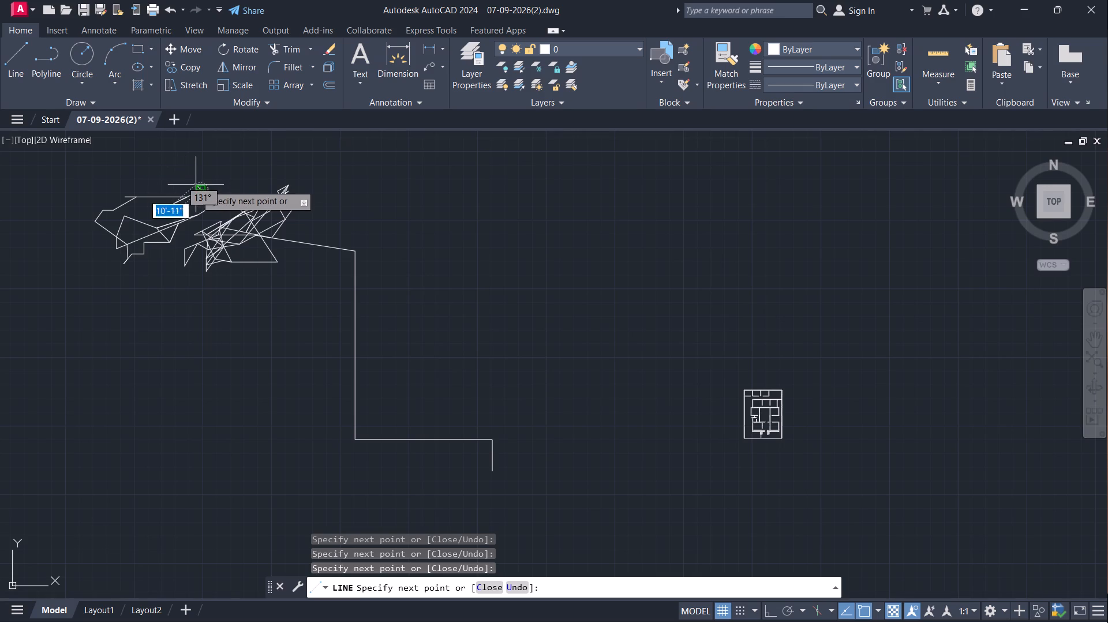
Bring the line down from the peak to below the clusters, then run a long horizontal segment west.
click(144, 262)
click(166, 283)
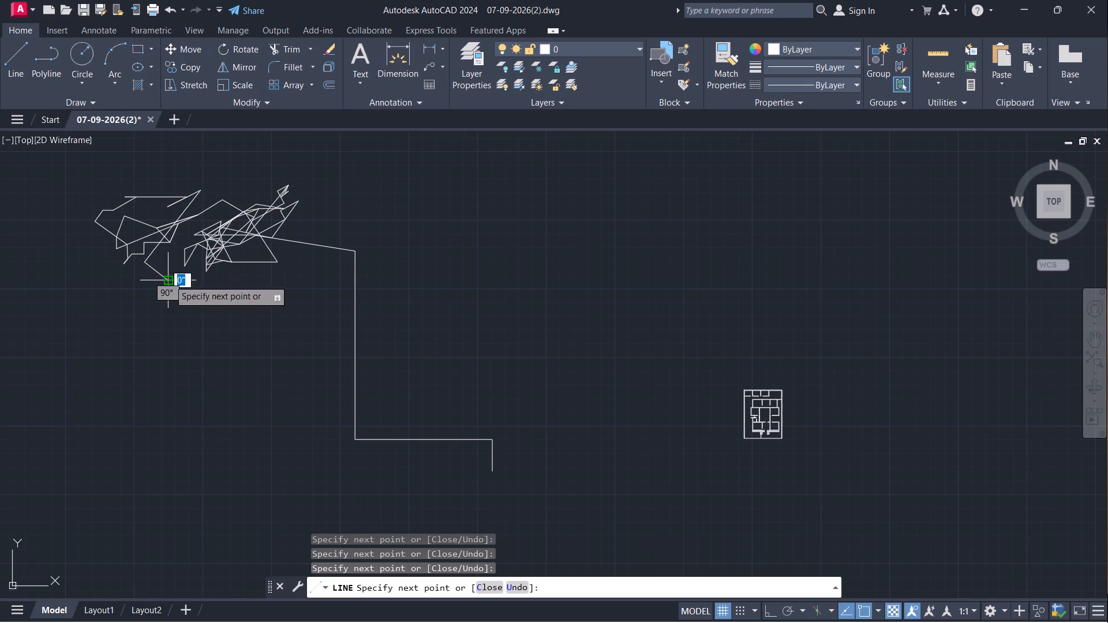
click(176, 288)
click(179, 282)
click(170, 275)
click(143, 278)
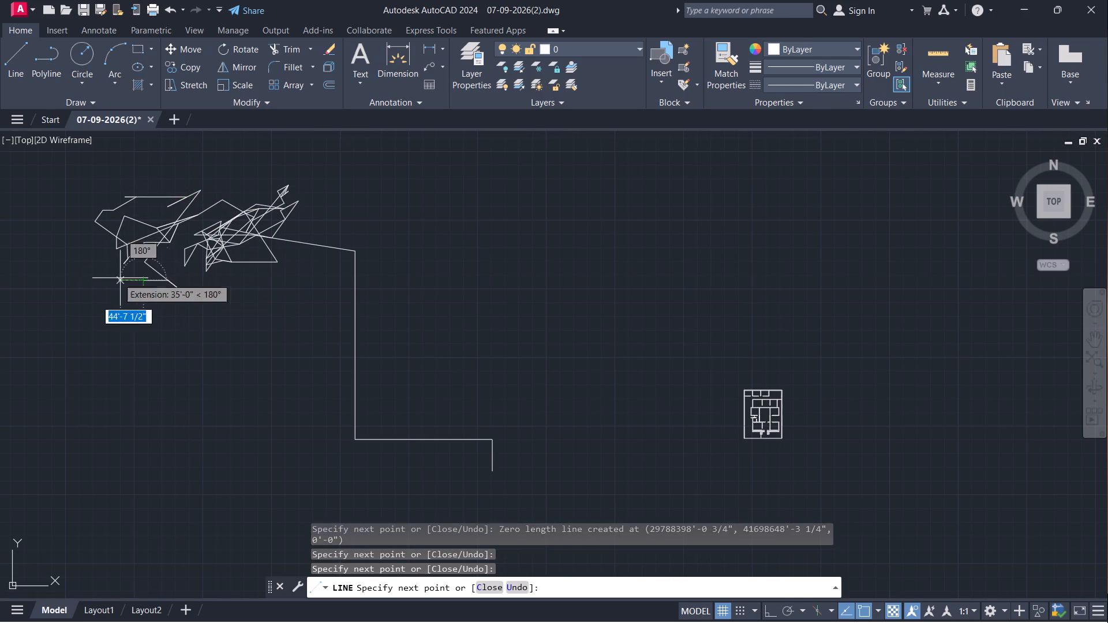
click(80, 281)
Continue the line down into a small irregular shape southwest of the clusters and end the line.
click(81, 310)
click(101, 326)
click(72, 324)
click(70, 320)
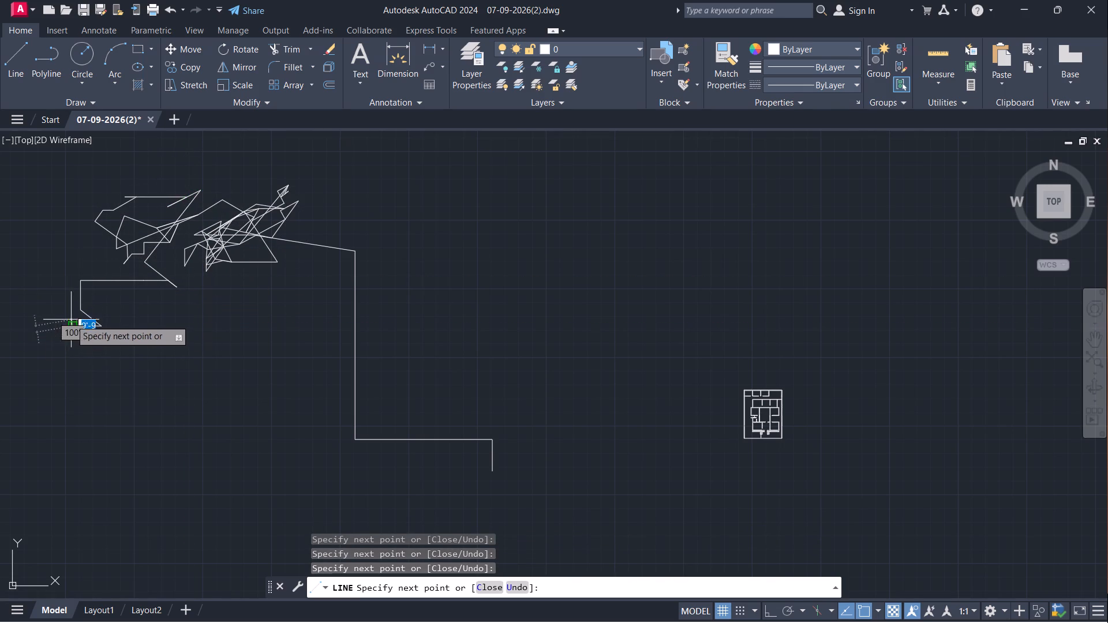
click(65, 306)
click(33, 315)
click(46, 328)
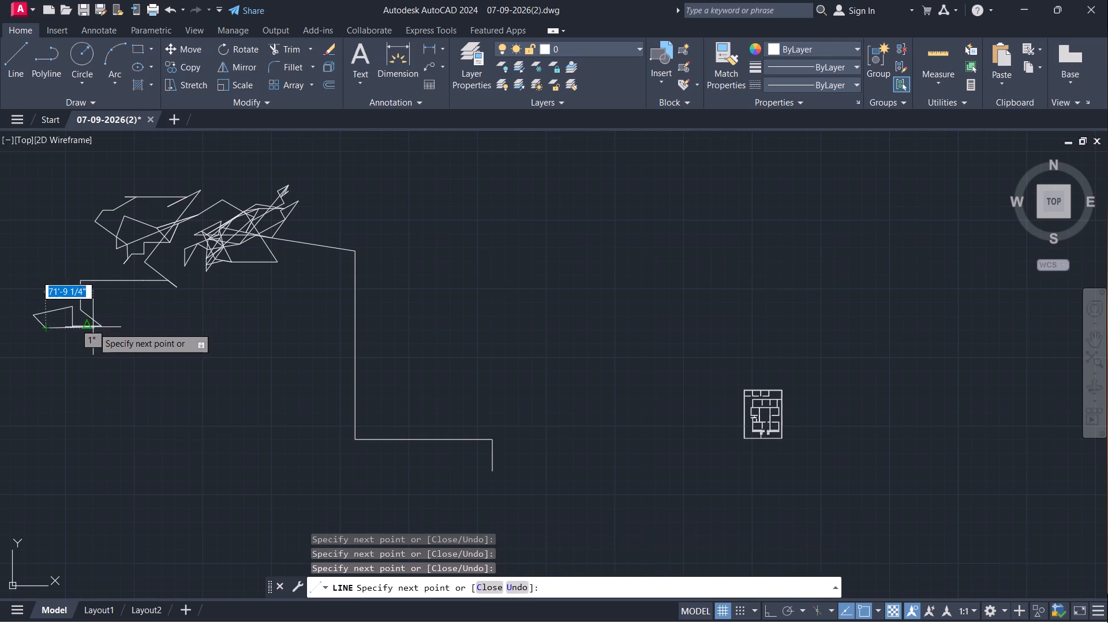
click(92, 327)
click(72, 317)
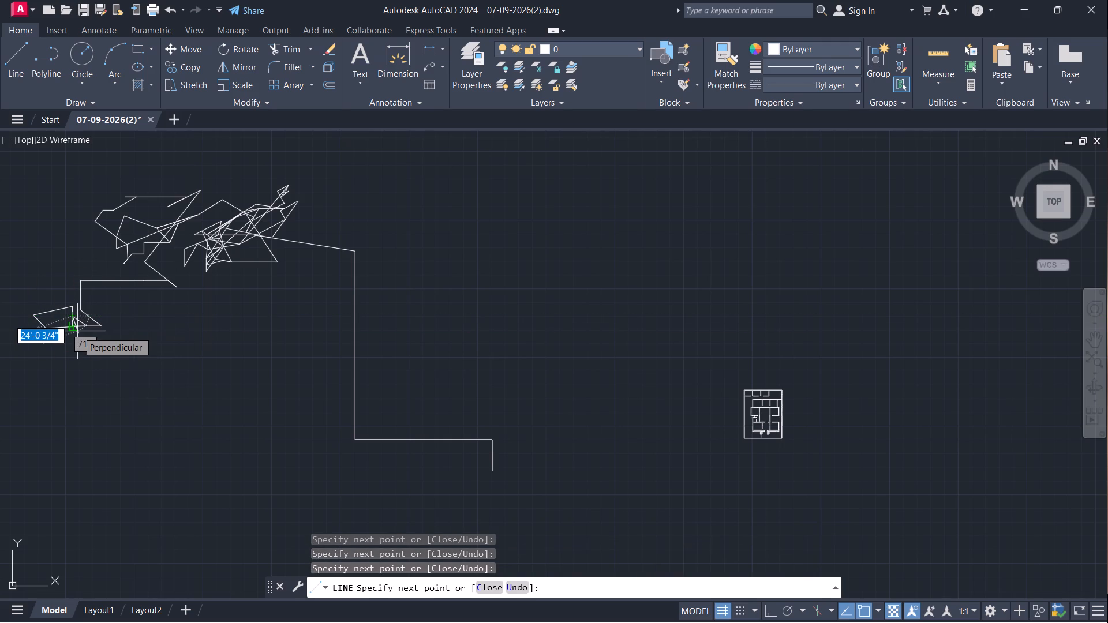
key(space)
Start a new line below the western loop, run it up to the loop, and zigzag east to the main cluster's lower edge.
key(space)
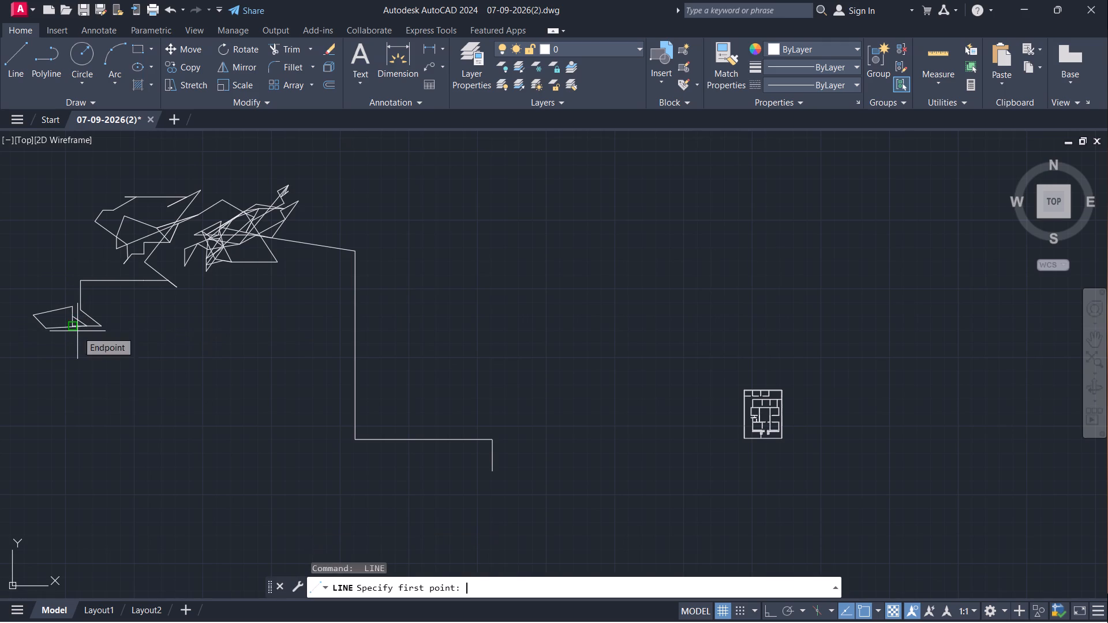
click(148, 332)
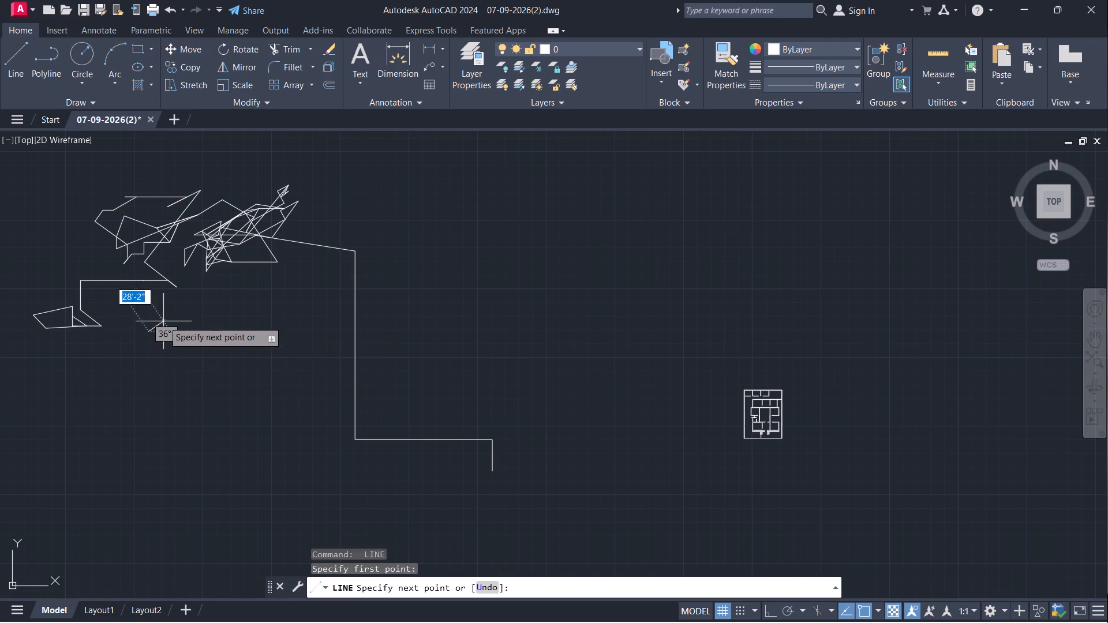
click(131, 265)
click(174, 248)
click(178, 274)
click(170, 283)
click(204, 264)
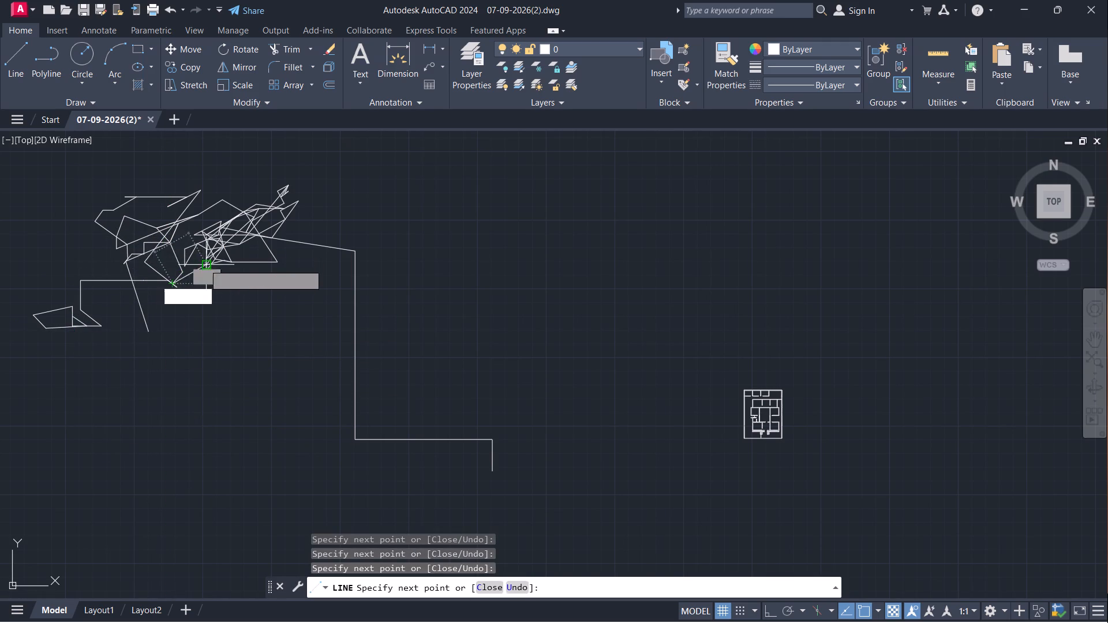
click(175, 250)
click(166, 273)
click(209, 270)
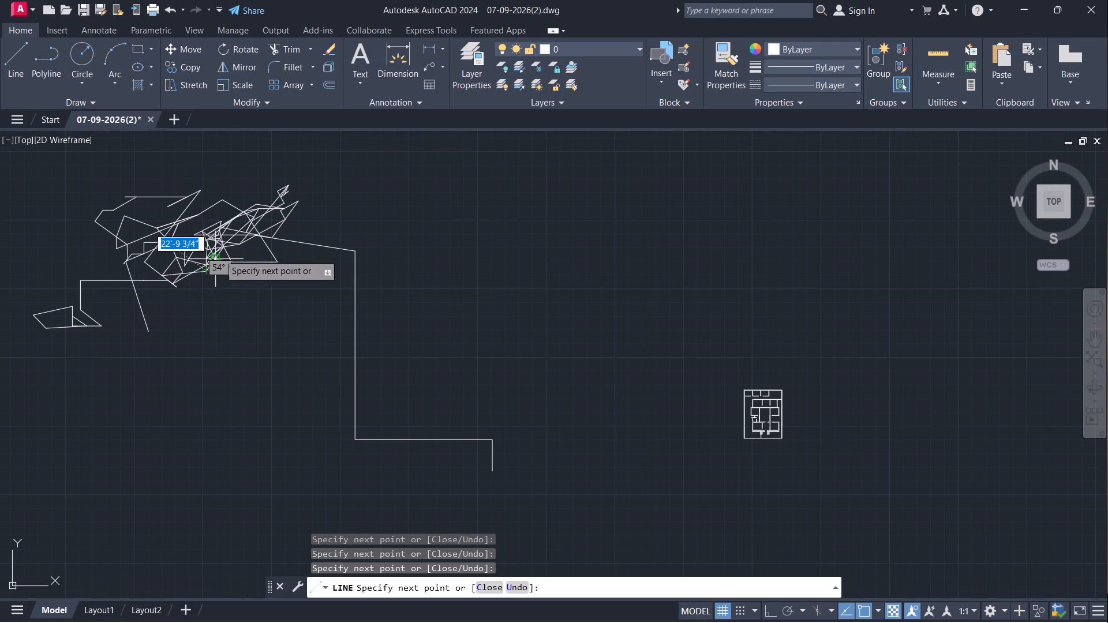
Continue the new line east along the main cluster's lower edge with short zigzag segments.
drag(223, 257, 226, 268)
click(214, 276)
click(227, 265)
click(225, 279)
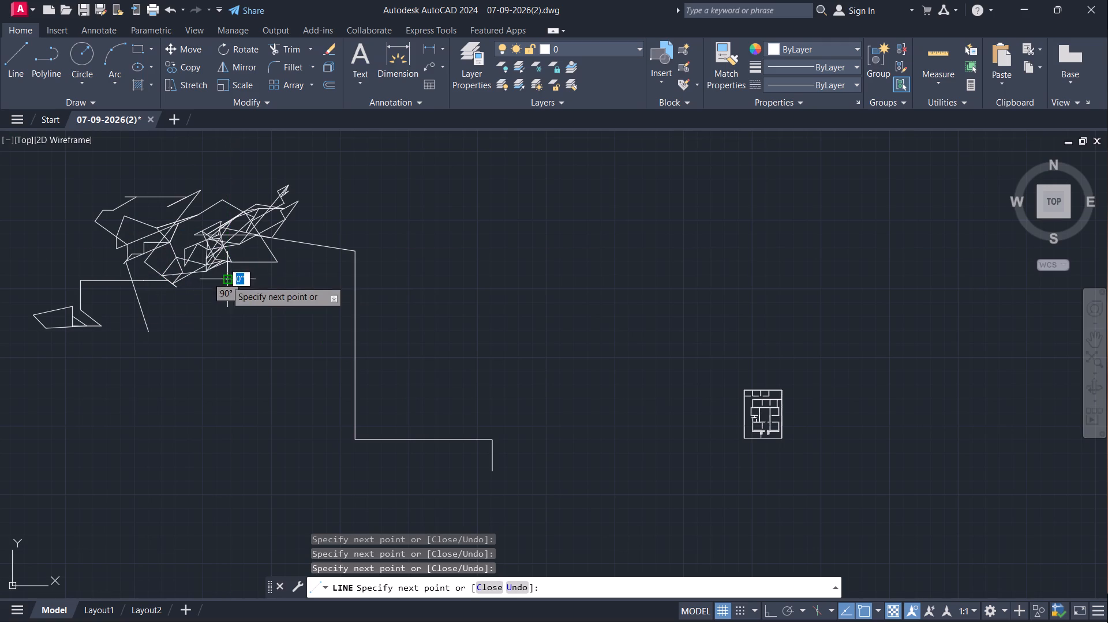
click(246, 267)
click(237, 272)
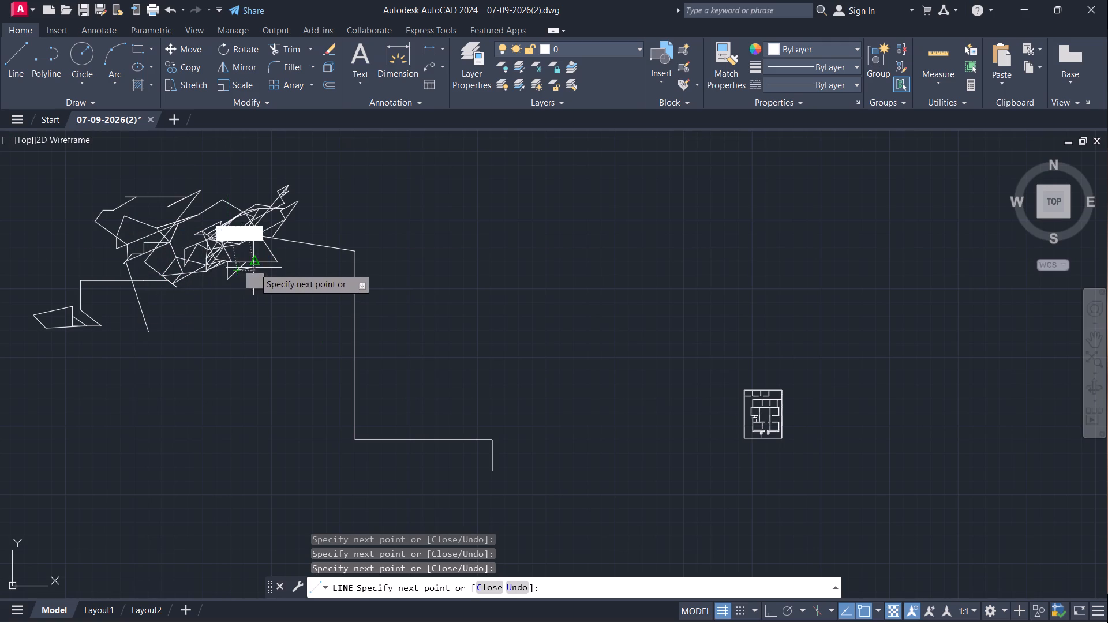
click(254, 268)
click(233, 285)
click(271, 270)
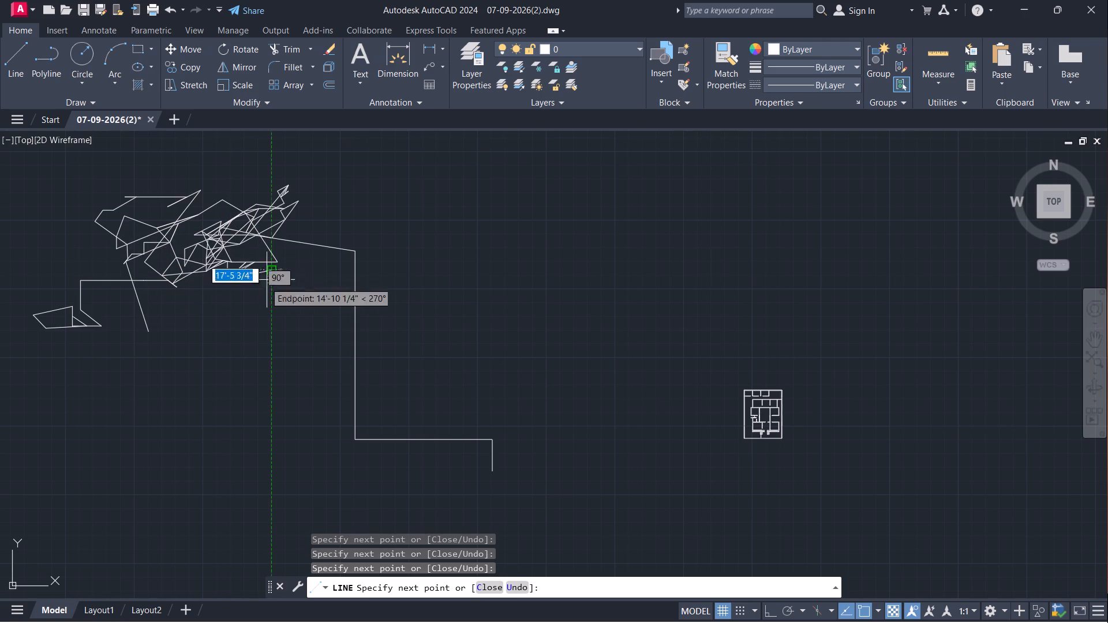
Sweep the line down and back west beneath the main cluster, finishing at a point below the western loop.
drag(264, 286, 258, 290)
click(238, 297)
click(223, 302)
click(203, 305)
click(183, 301)
drag(159, 302, 159, 308)
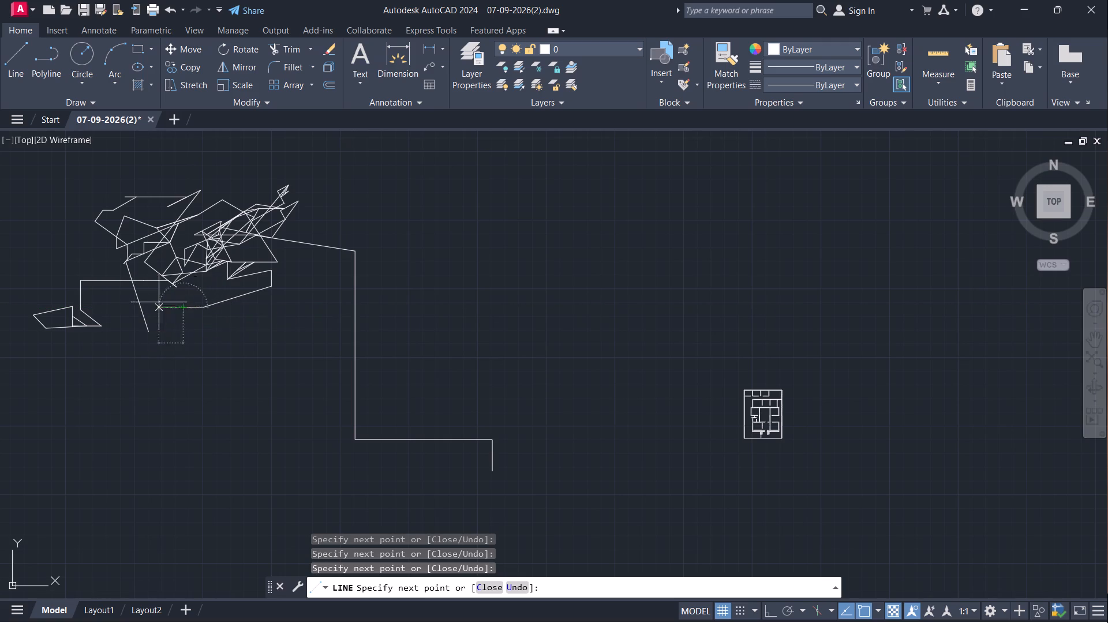
drag(159, 308, 159, 309)
double_click(149, 298)
Continue the line east from the point below the western loop, in short segments beneath the main cluster's lower edge.
drag(166, 290, 175, 290)
click(181, 287)
click(197, 283)
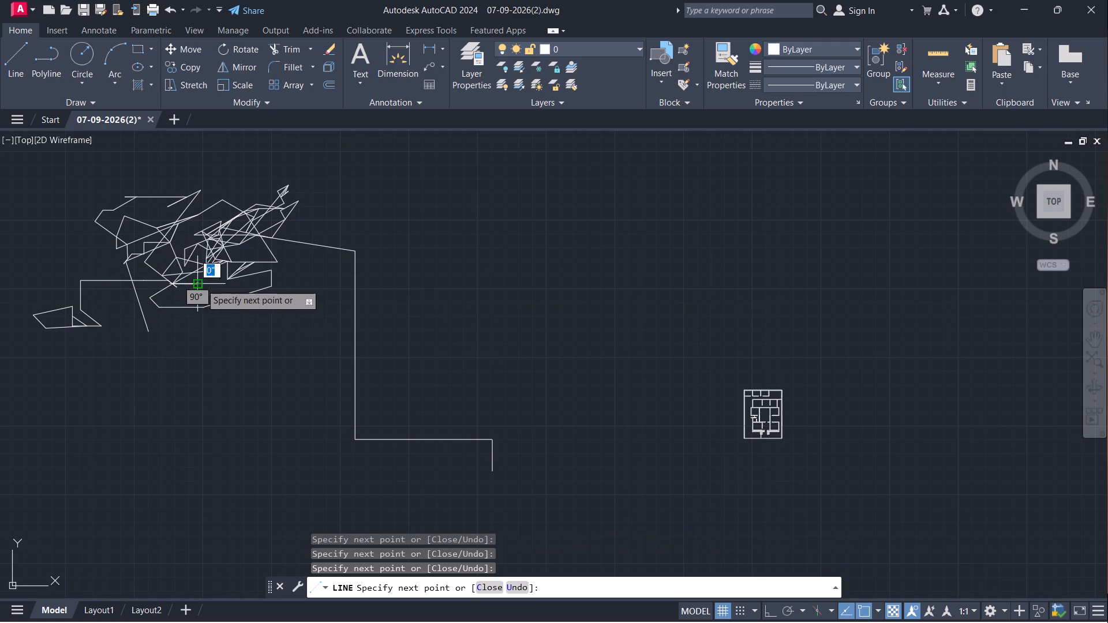
click(204, 283)
triple_click(209, 280)
click(214, 277)
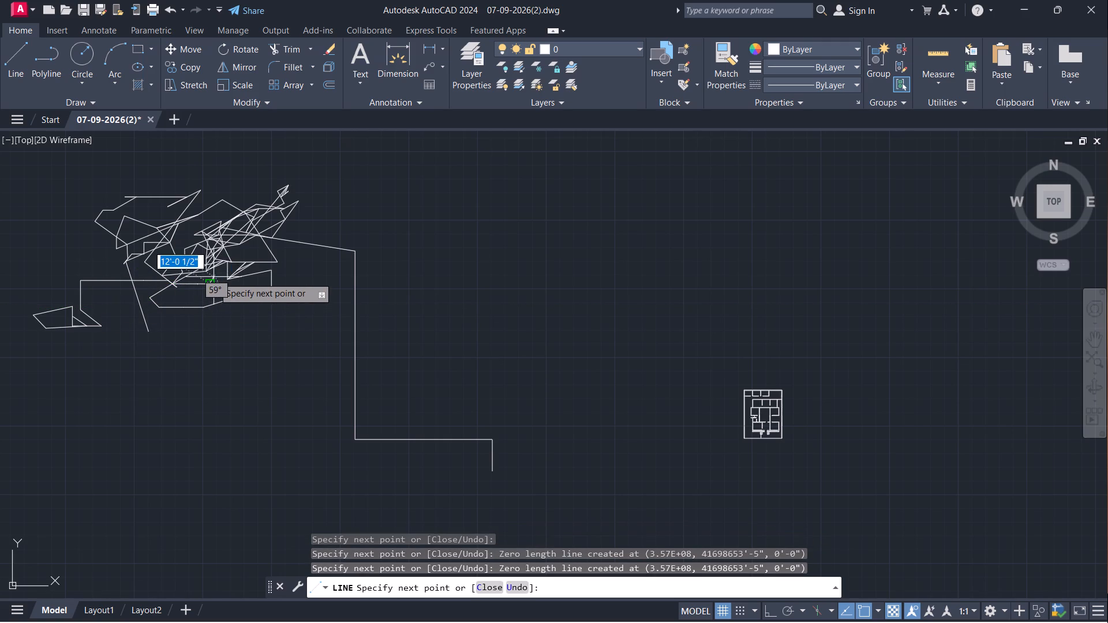
click(214, 277)
click(215, 277)
click(229, 273)
drag(230, 273, 227, 279)
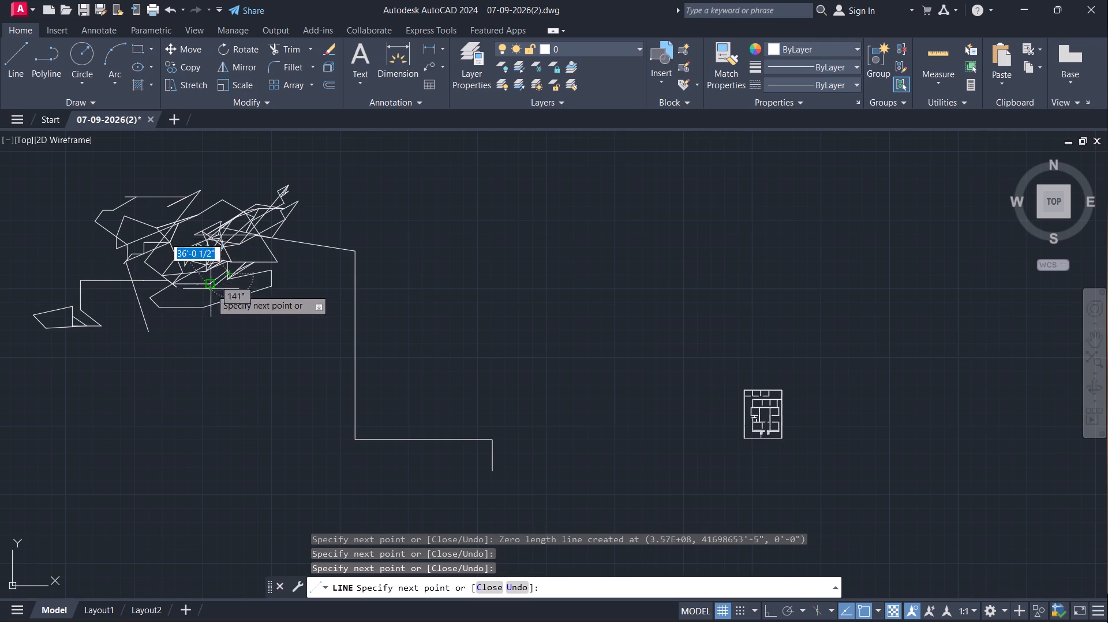
Turn the line back west beneath the main cluster, then angle it northeast to the existing line's endpoint.
click(210, 290)
click(184, 299)
drag(171, 296, 177, 294)
click(192, 283)
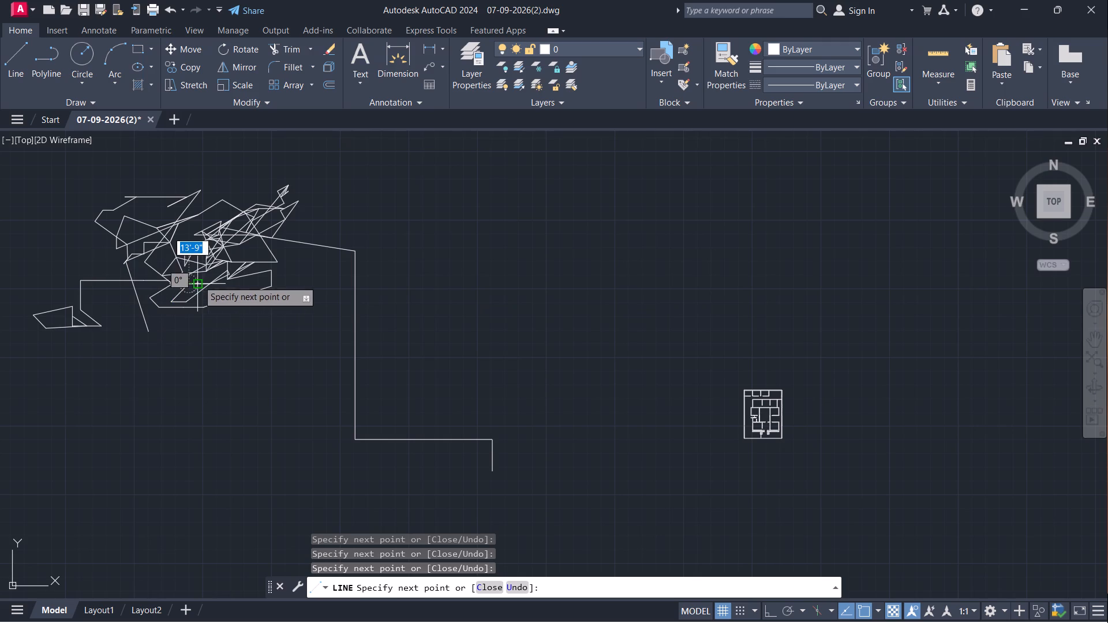
click(200, 280)
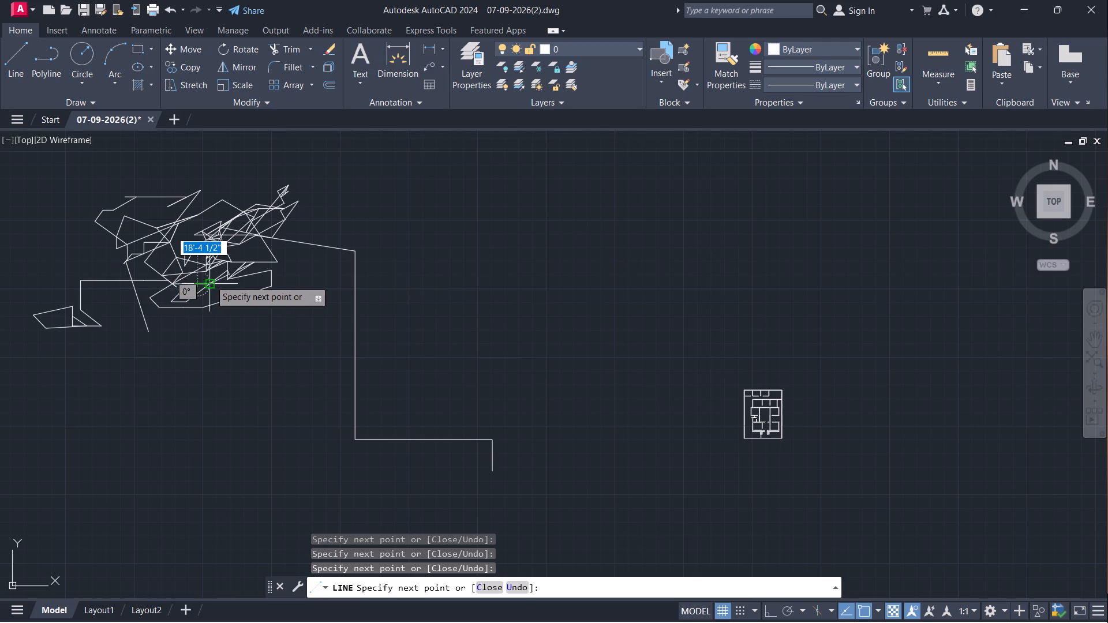
click(210, 280)
click(210, 280)
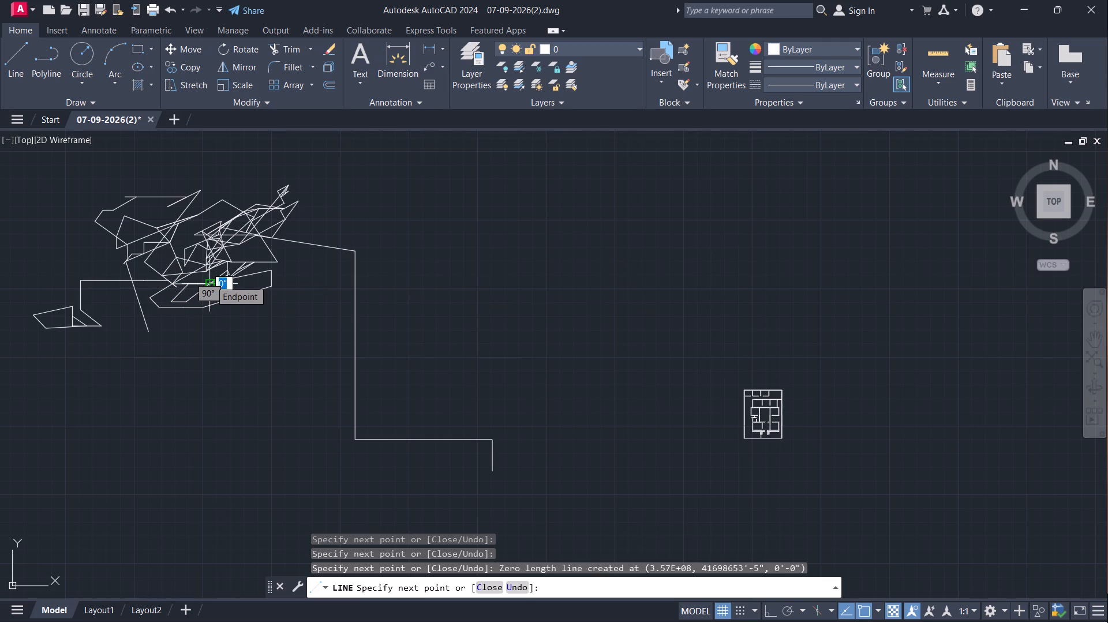
click(210, 280)
Run the line back west and zigzag it in short segments inside the narrow shape beneath the main cluster.
click(203, 282)
click(194, 285)
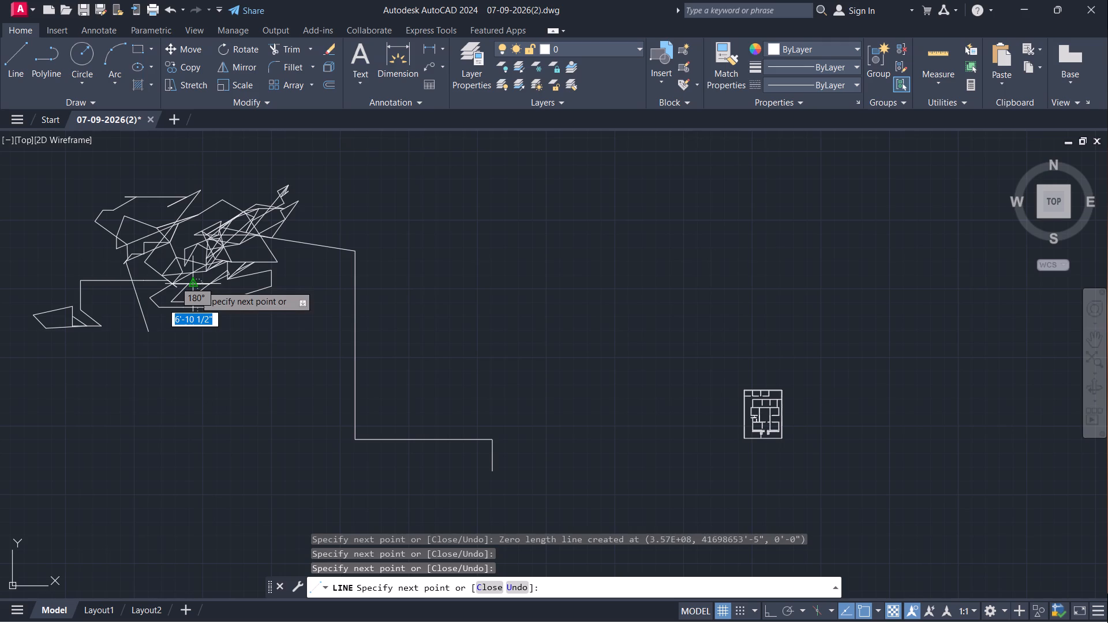
click(193, 286)
click(188, 295)
click(189, 302)
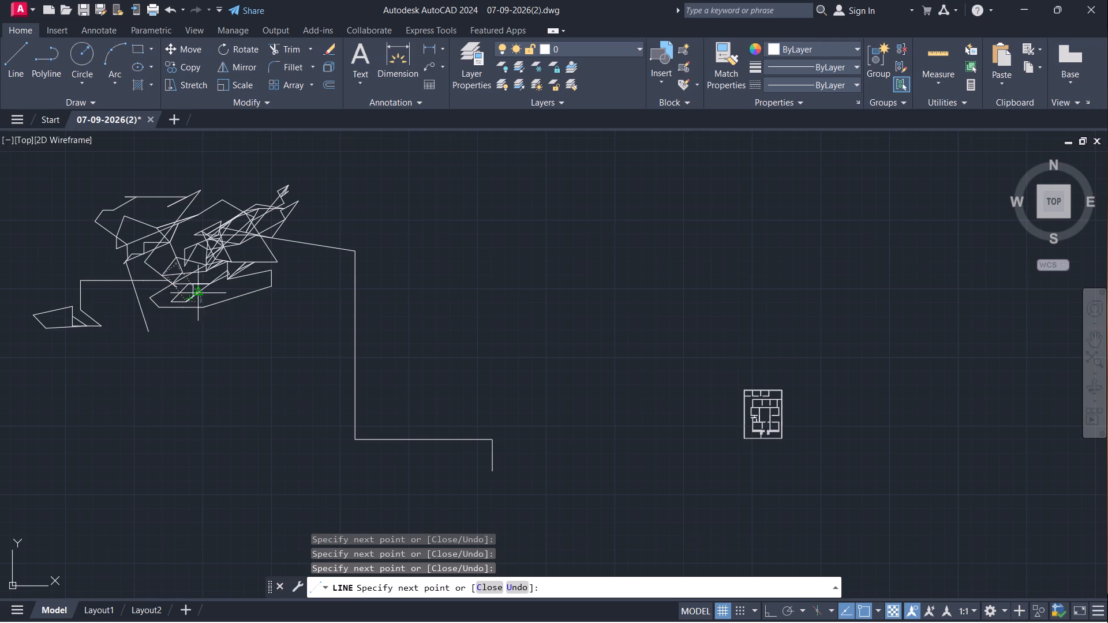
click(201, 296)
click(192, 298)
click(194, 289)
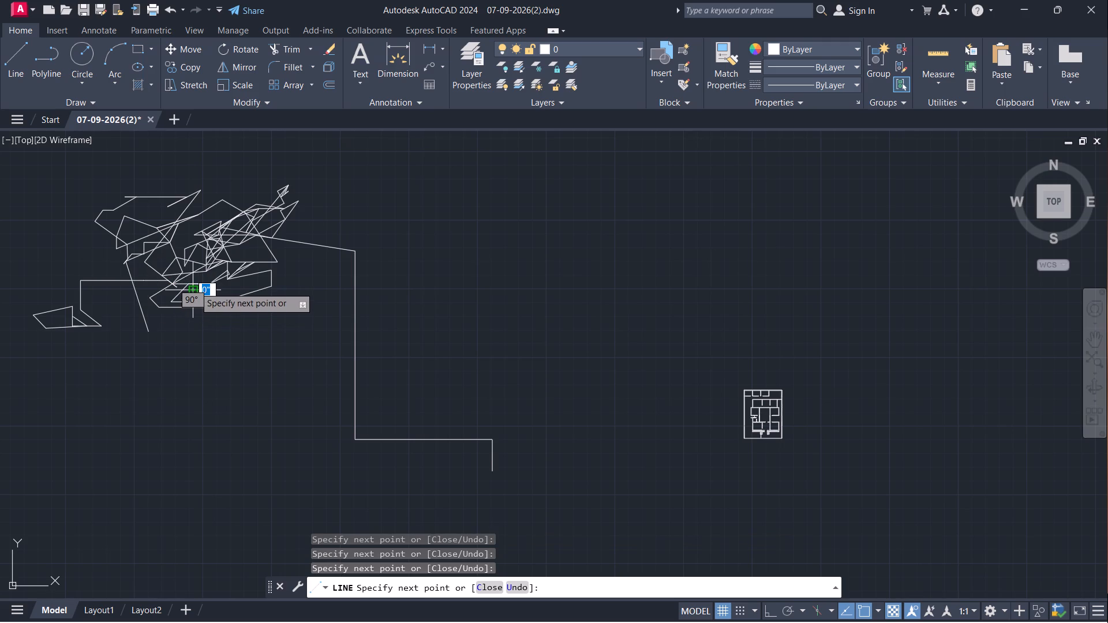
click(194, 287)
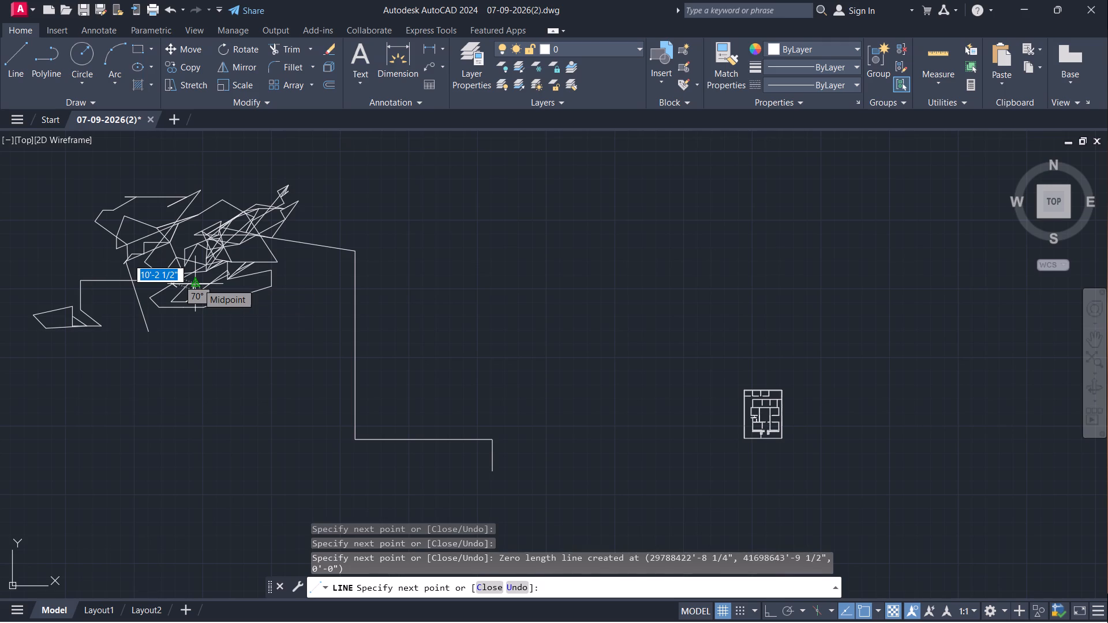
Add a few short up-and-down segments inside the narrow shape, finishing on its lower edge.
click(197, 283)
click(199, 288)
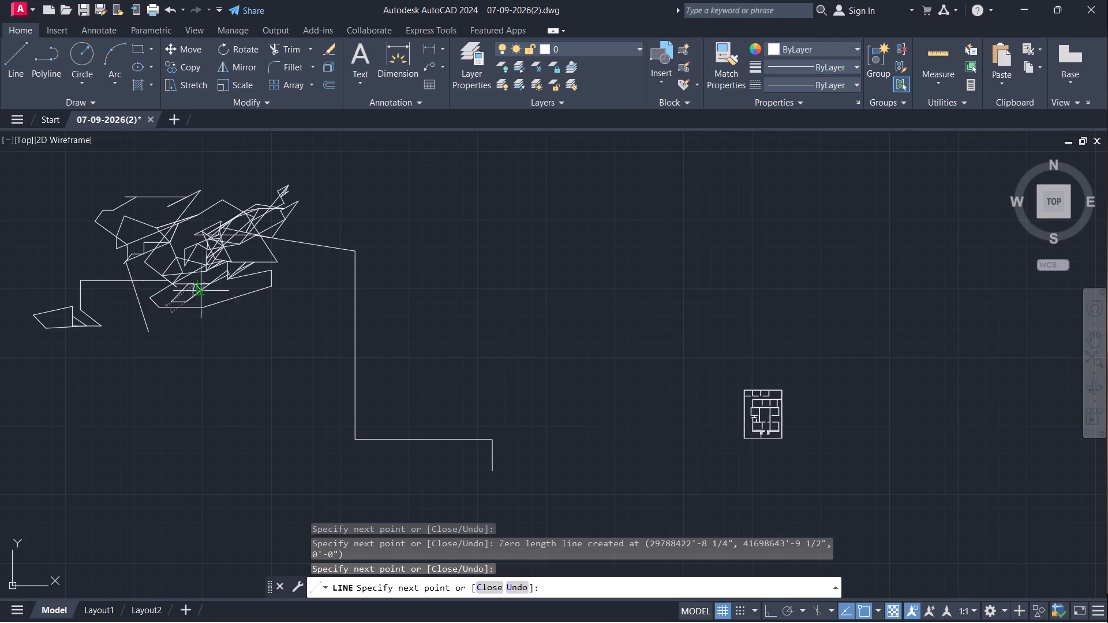
click(195, 302)
click(197, 290)
click(198, 280)
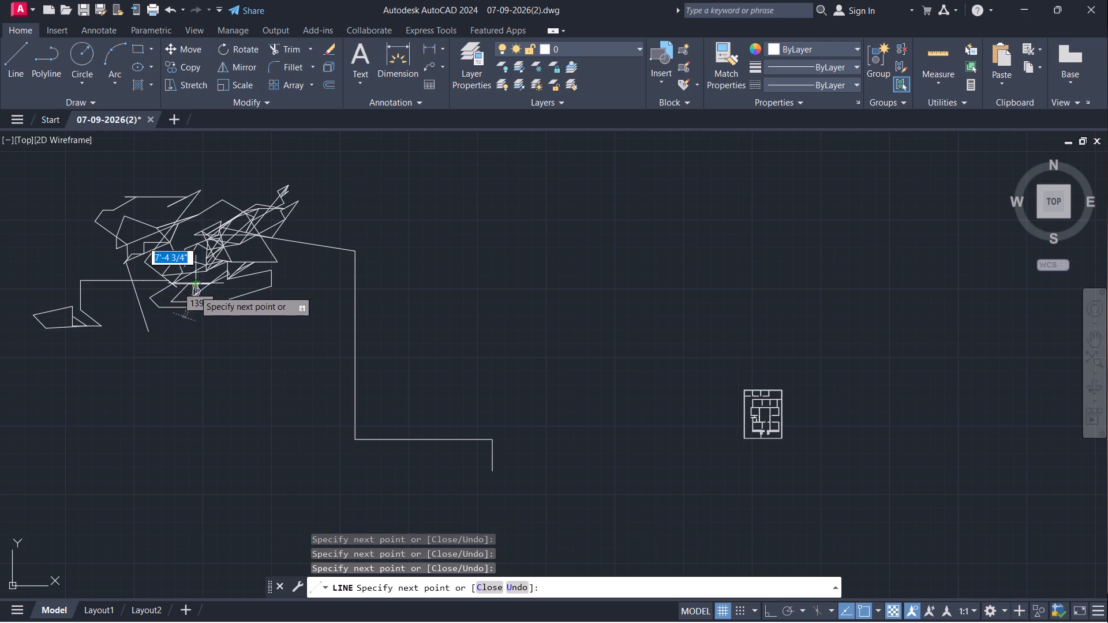
click(195, 294)
click(190, 304)
click(181, 312)
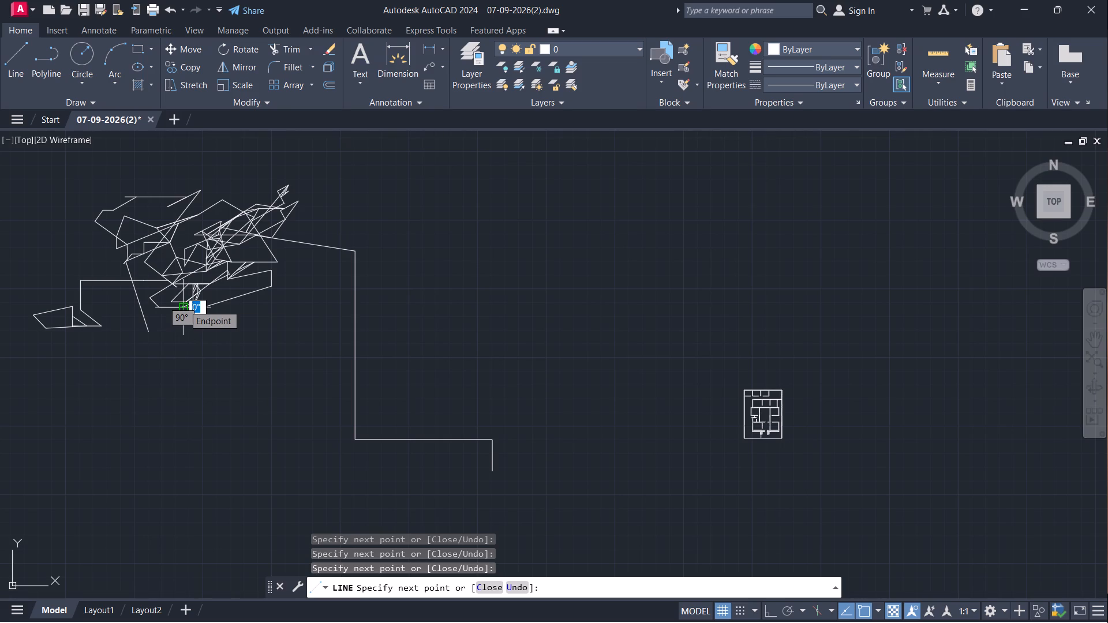
Extend the line southeast into a sharp spike below the main cluster, then zigzag it north toward the cluster's southeast corner.
click(304, 345)
click(276, 325)
click(293, 320)
click(321, 325)
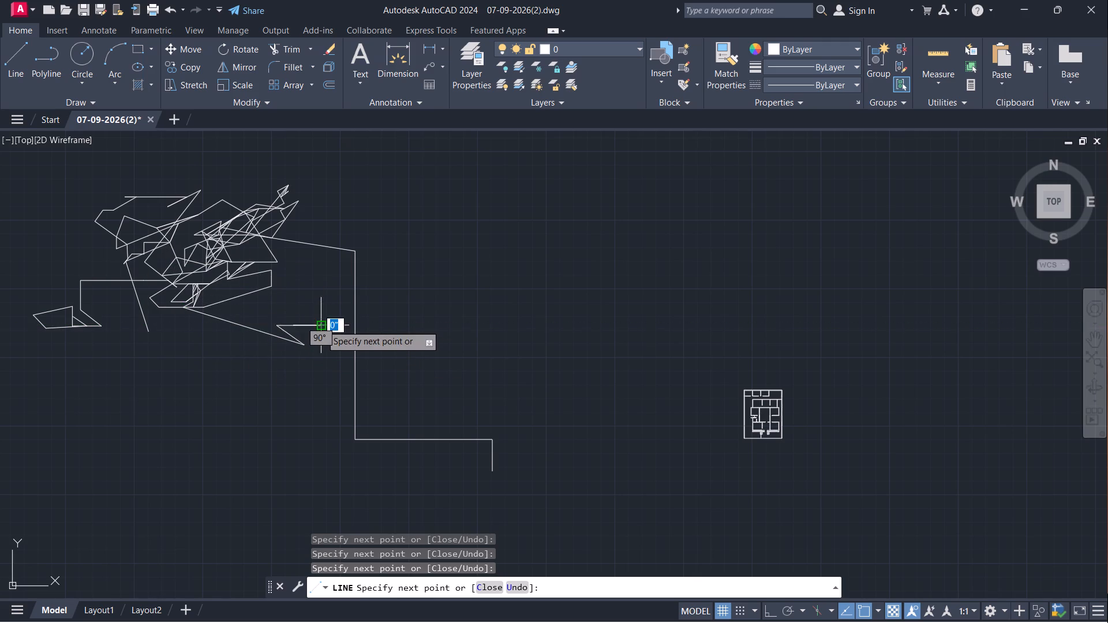
click(316, 314)
click(299, 301)
click(308, 301)
click(308, 307)
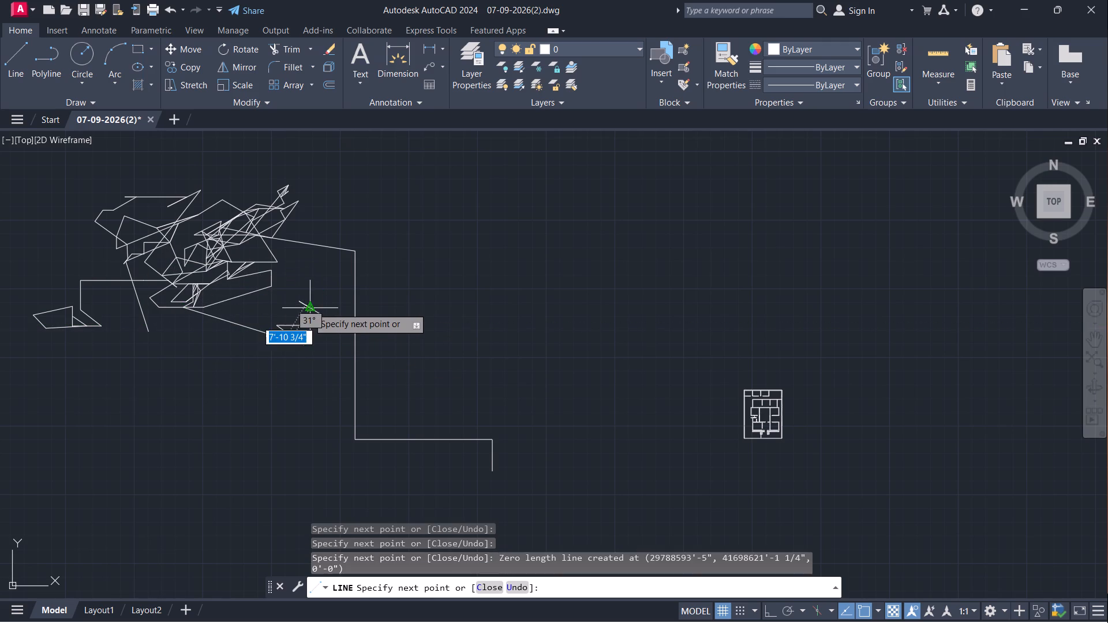
click(297, 296)
click(310, 287)
click(287, 278)
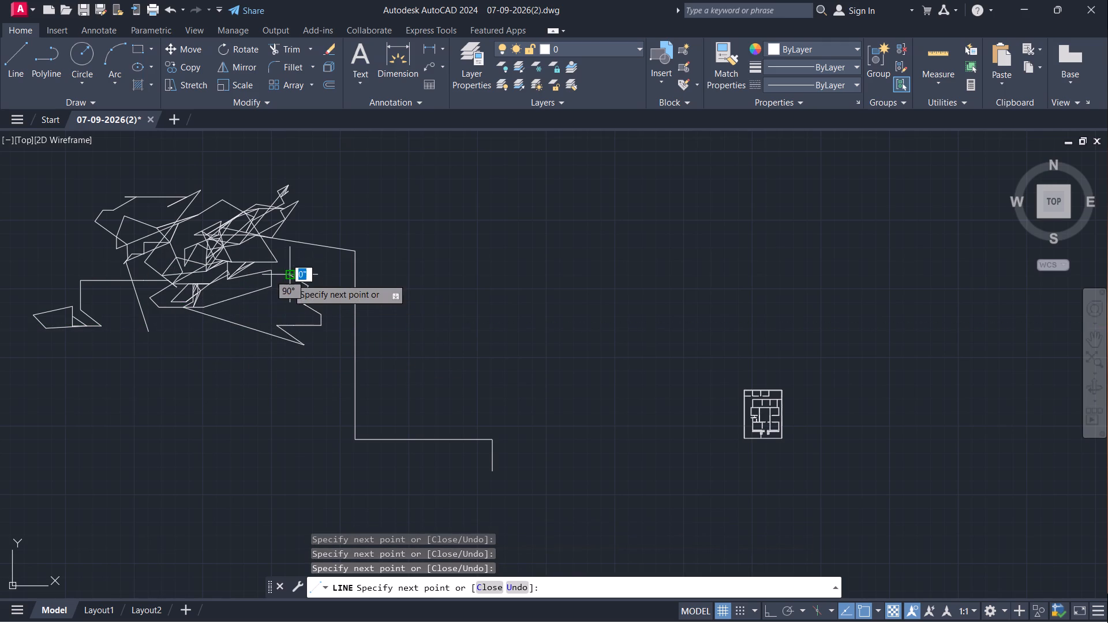
Loop the line around the main cluster's southeast corner, ending southwest of the loop.
click(302, 288)
click(293, 290)
click(271, 269)
drag(268, 261, 280, 265)
click(292, 269)
click(308, 280)
click(302, 294)
drag(280, 299, 271, 301)
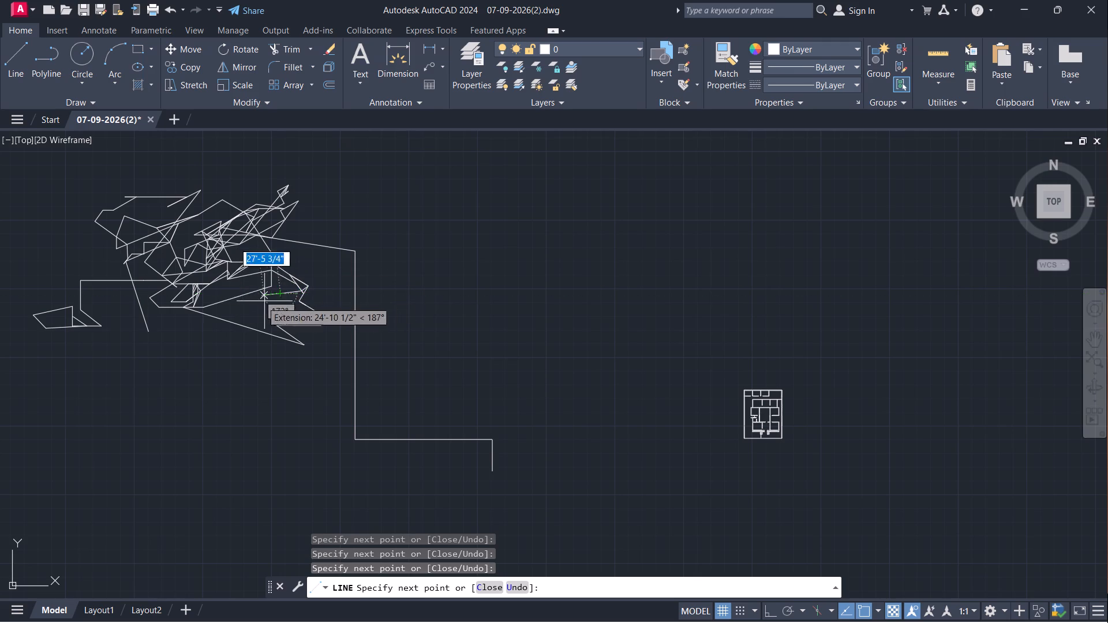
Carry the line northwest into the main cluster's lower part and bring it back east beneath the cluster.
click(255, 299)
click(229, 287)
click(216, 277)
drag(208, 271, 214, 271)
drag(235, 289, 253, 294)
drag(260, 294, 267, 298)
click(261, 299)
click(253, 300)
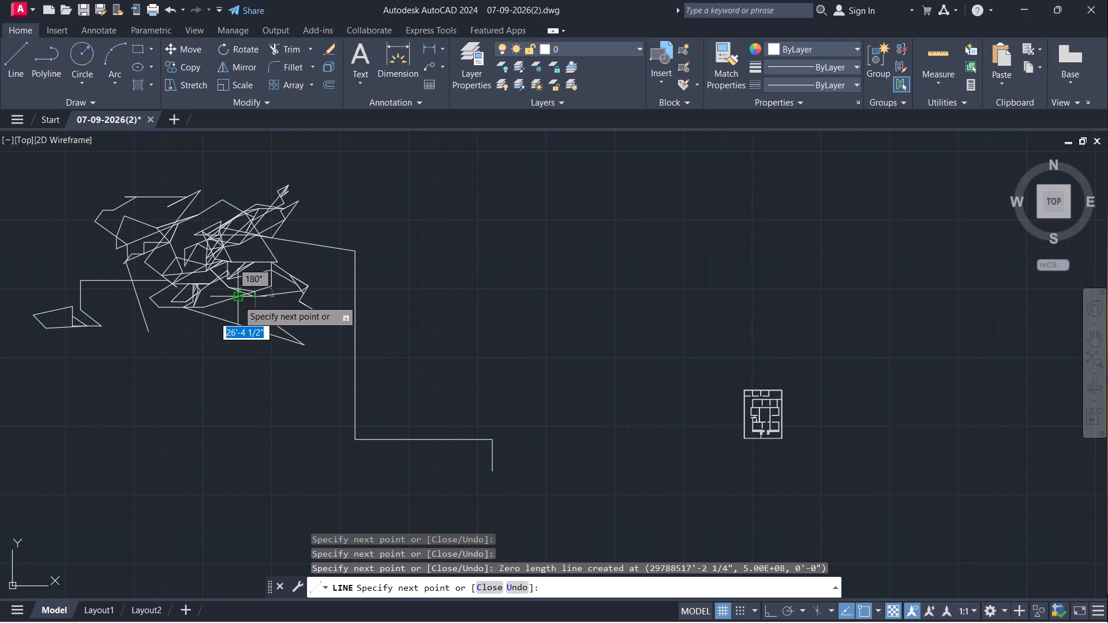
Run the line west and northwest to the western loop, then return it east into the main cluster's centre.
click(238, 300)
click(231, 298)
click(218, 294)
click(204, 291)
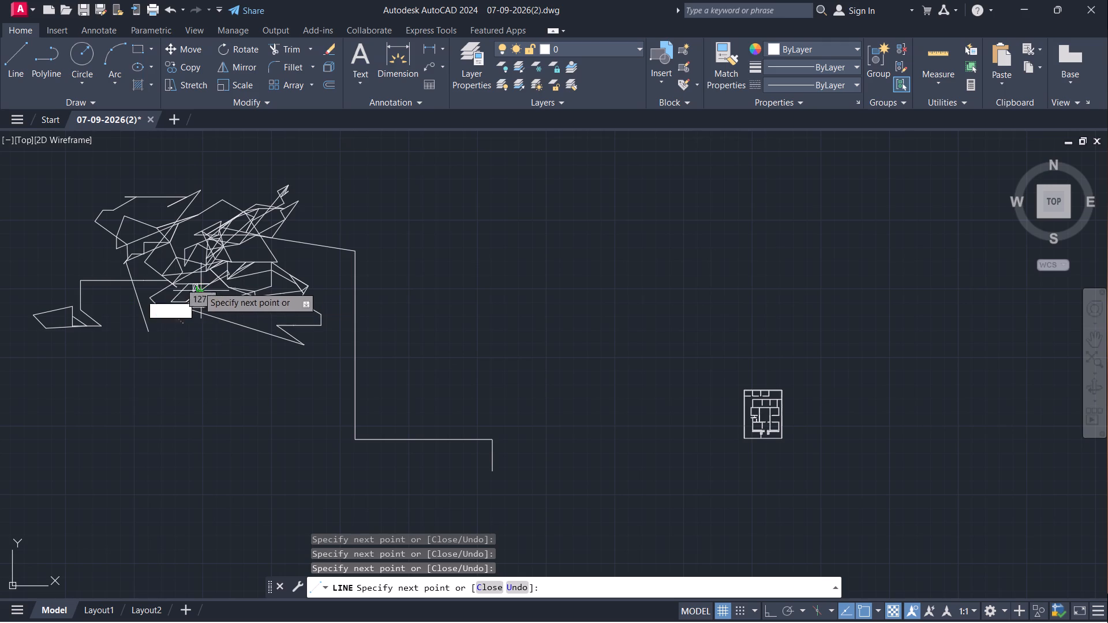
click(187, 281)
drag(186, 276, 178, 267)
click(133, 233)
click(188, 246)
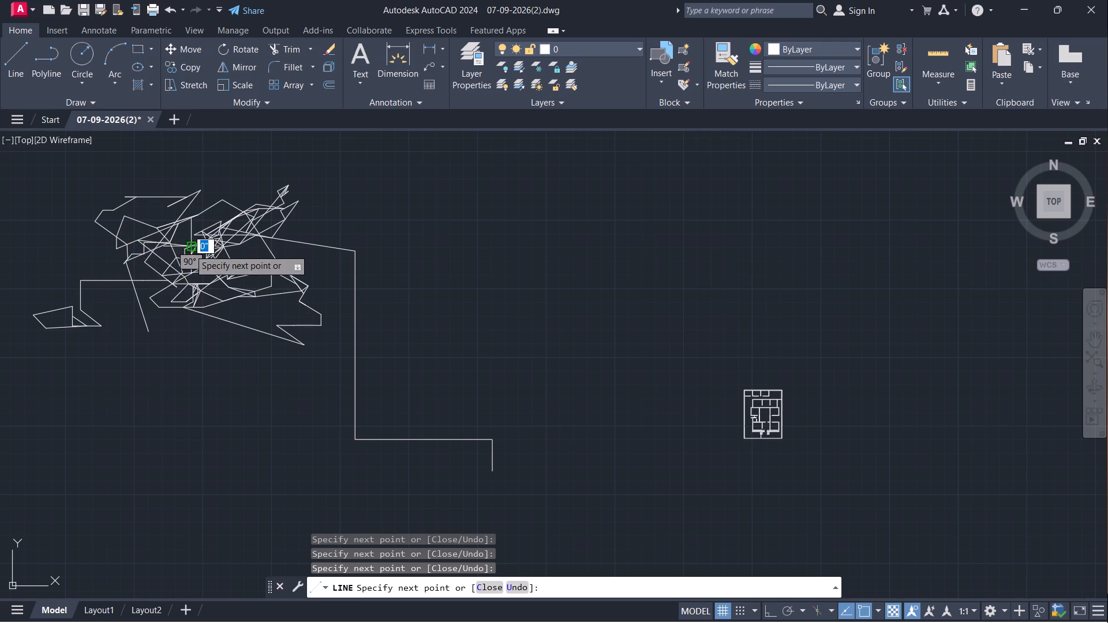
drag(189, 253, 196, 256)
click(219, 255)
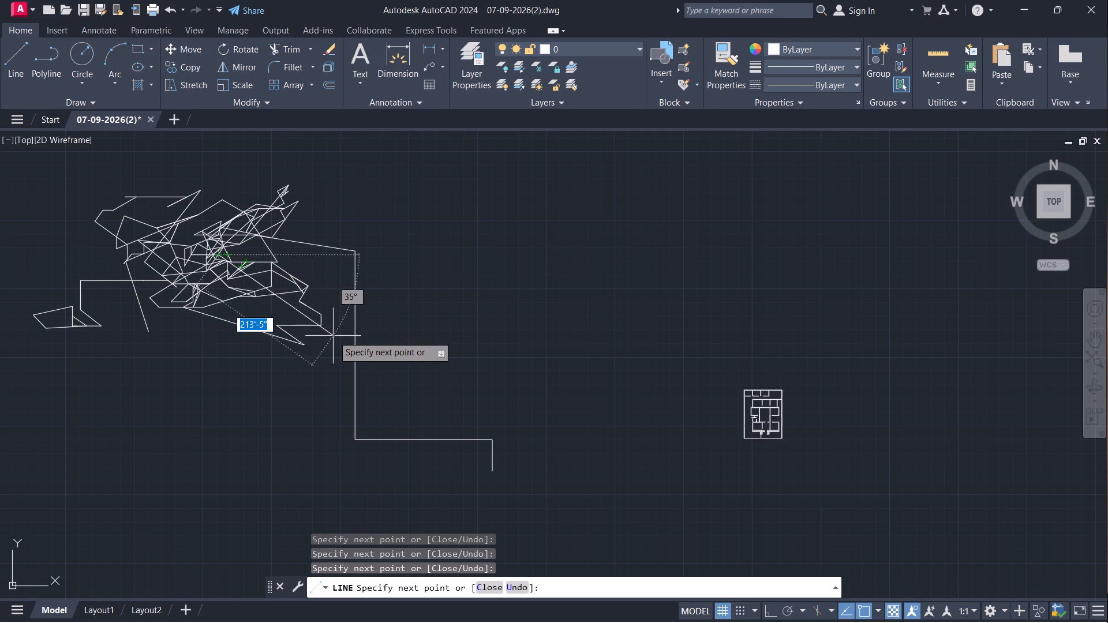
Run the line southeast and across the tall vertical line, then double back west and east again below the cluster.
click(287, 329)
click(317, 328)
click(372, 328)
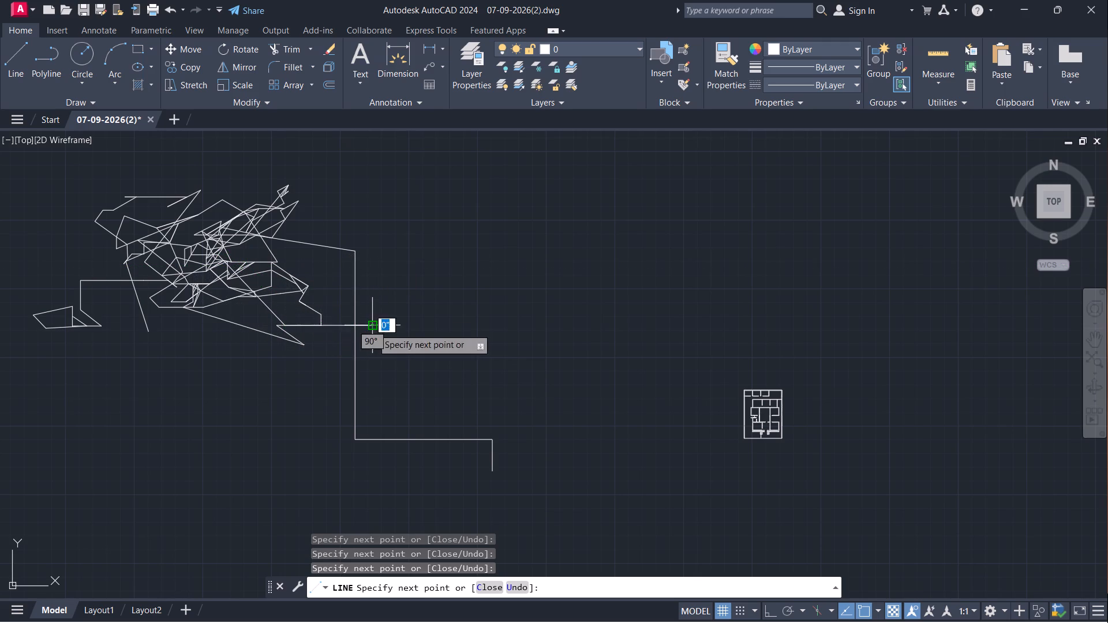
click(292, 303)
click(267, 299)
drag(312, 310, 319, 312)
click(335, 317)
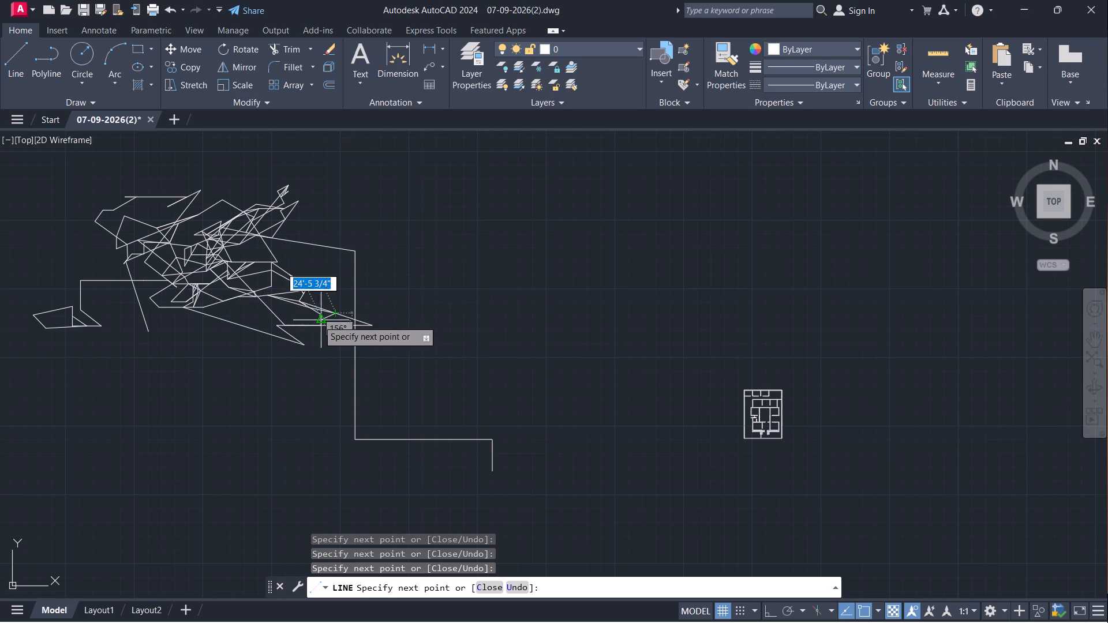
Fill the area between the main cluster's southeast corner and the tall vertical line with short zigzag segments.
click(313, 321)
click(302, 321)
click(284, 309)
click(286, 304)
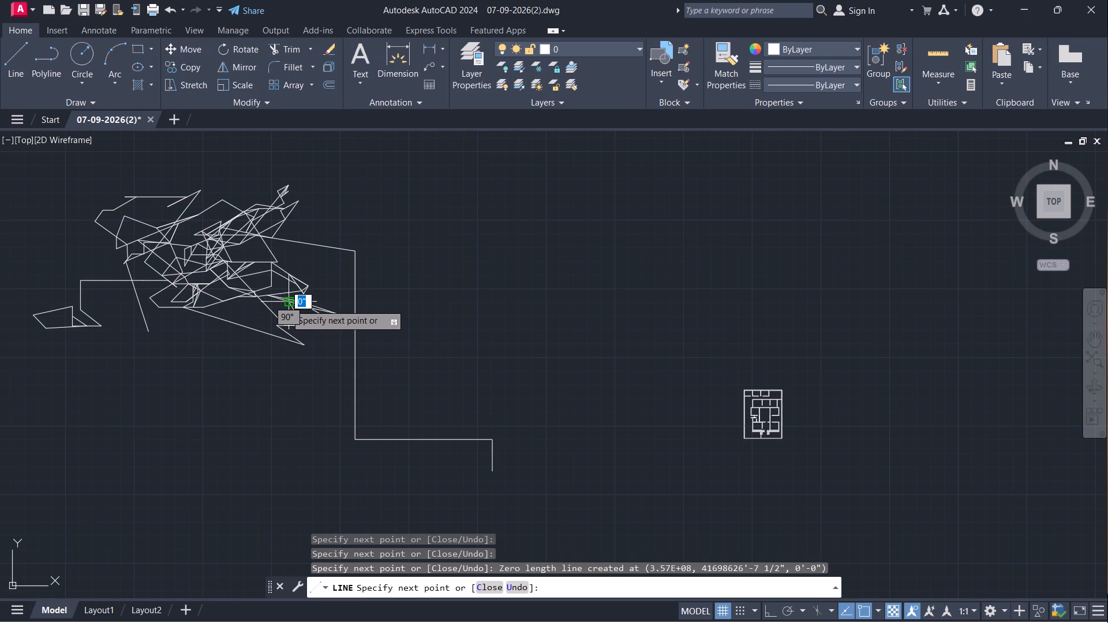
click(286, 304)
click(286, 295)
click(275, 304)
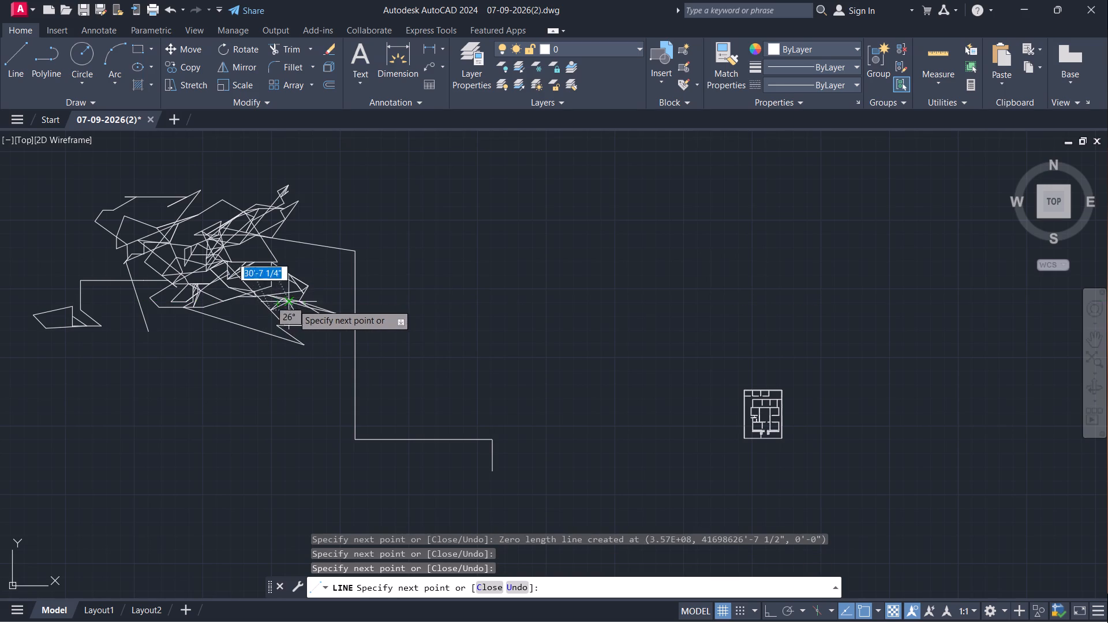
click(302, 304)
click(310, 298)
click(311, 298)
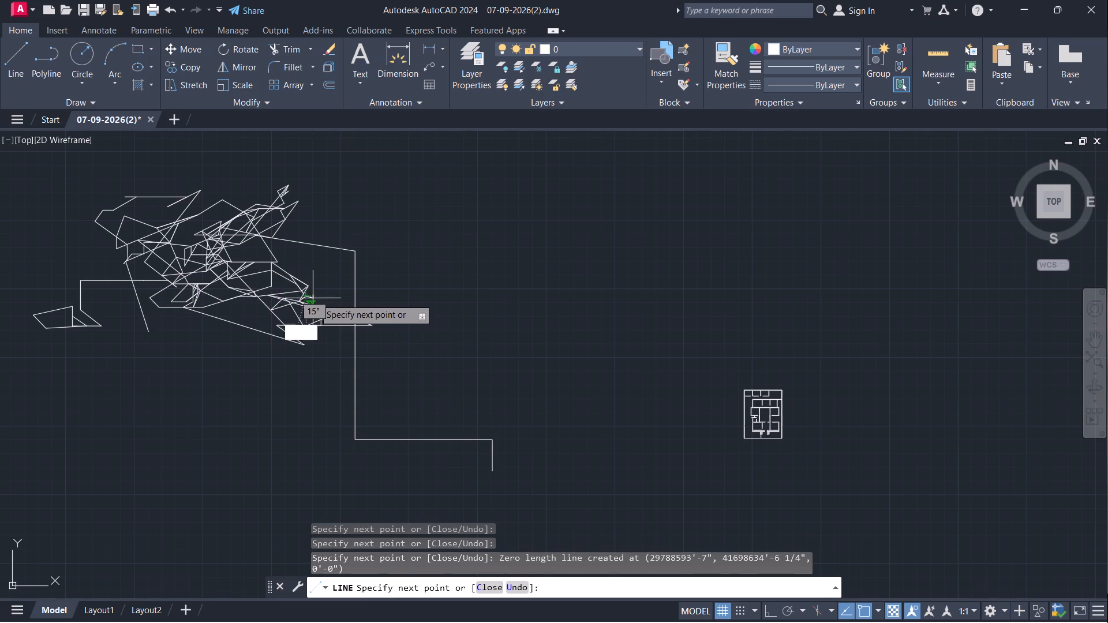
click(316, 298)
click(321, 302)
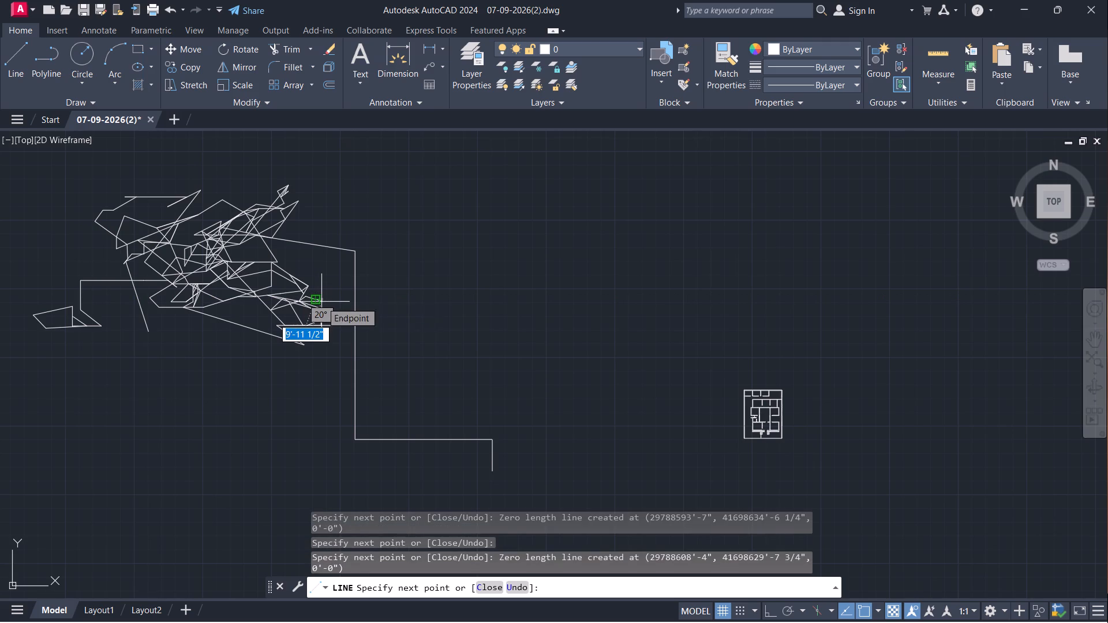
click(321, 302)
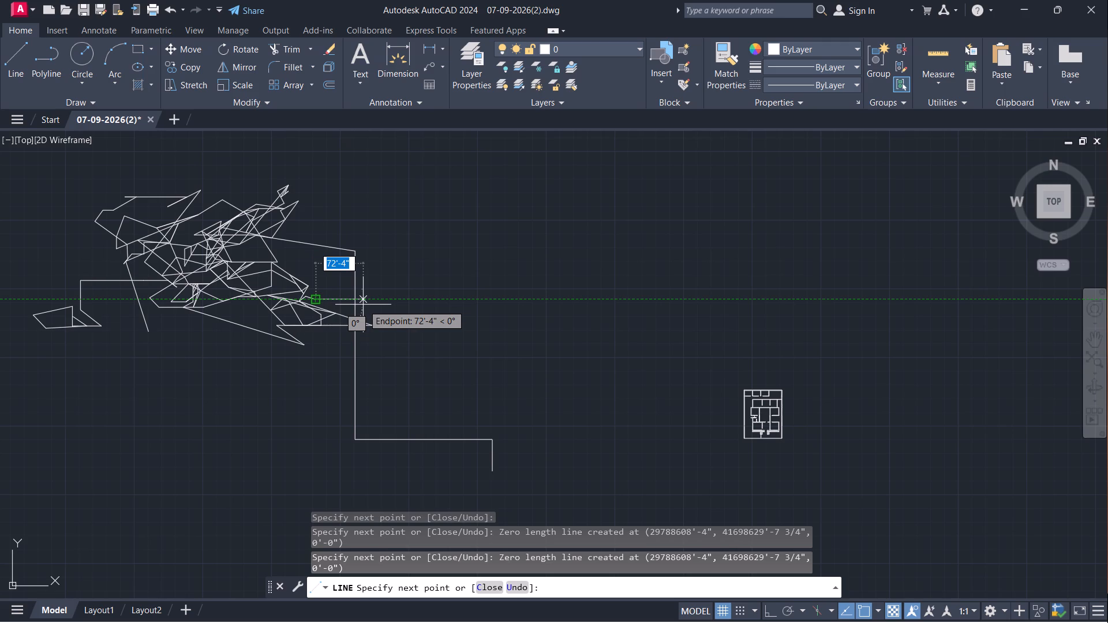
Extend the line east just past the tall vertical line, then double it back west toward the cluster's southeast corner.
click(363, 305)
click(357, 310)
click(350, 316)
click(342, 321)
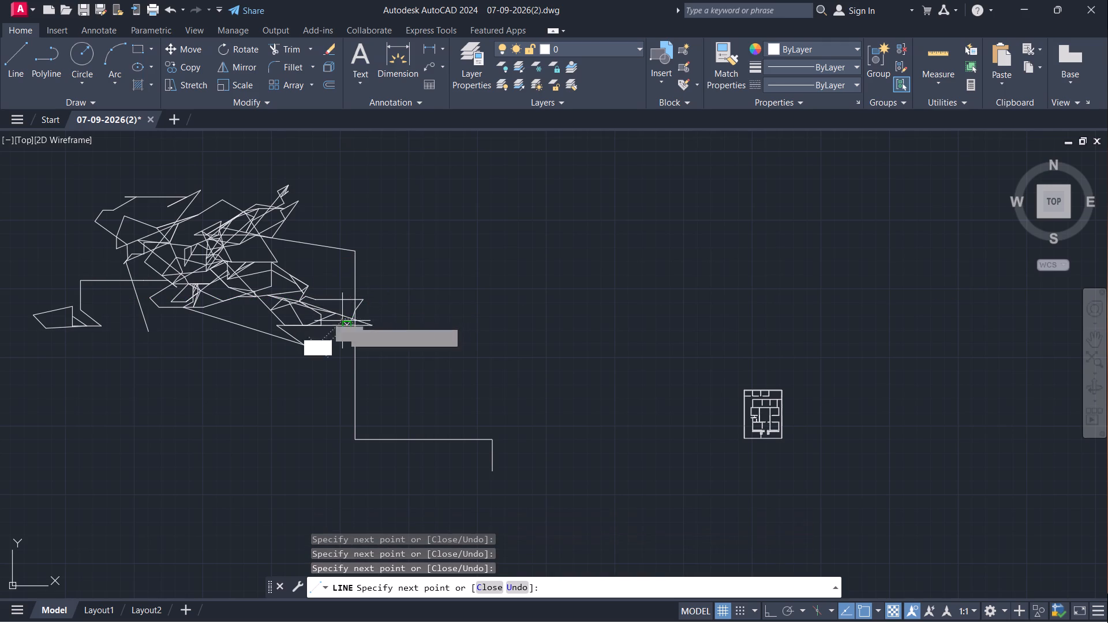
click(327, 309)
click(305, 301)
Run the line east past the tall vertical line, shape it into an angular hump, and end the line.
click(376, 317)
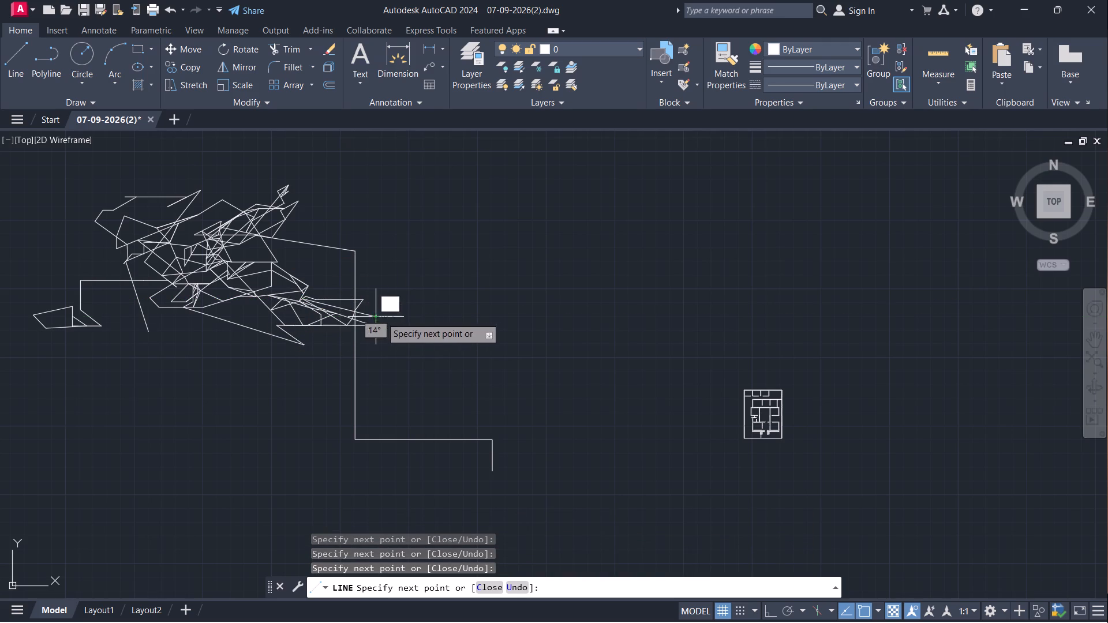
click(395, 305)
click(396, 290)
click(430, 277)
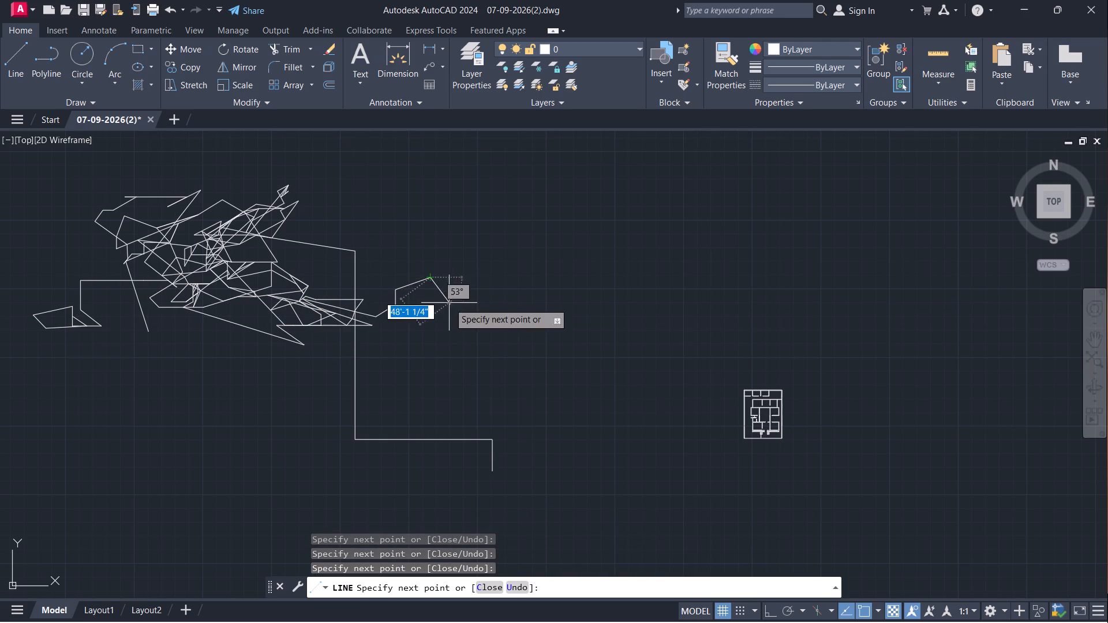
click(449, 303)
click(446, 320)
click(442, 322)
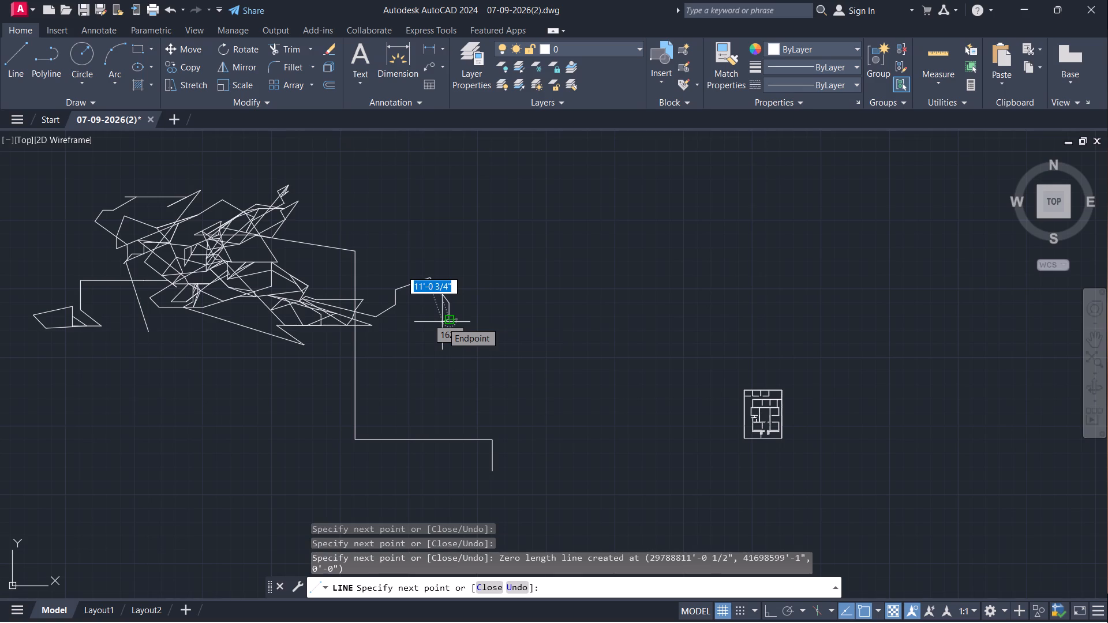
key(space)
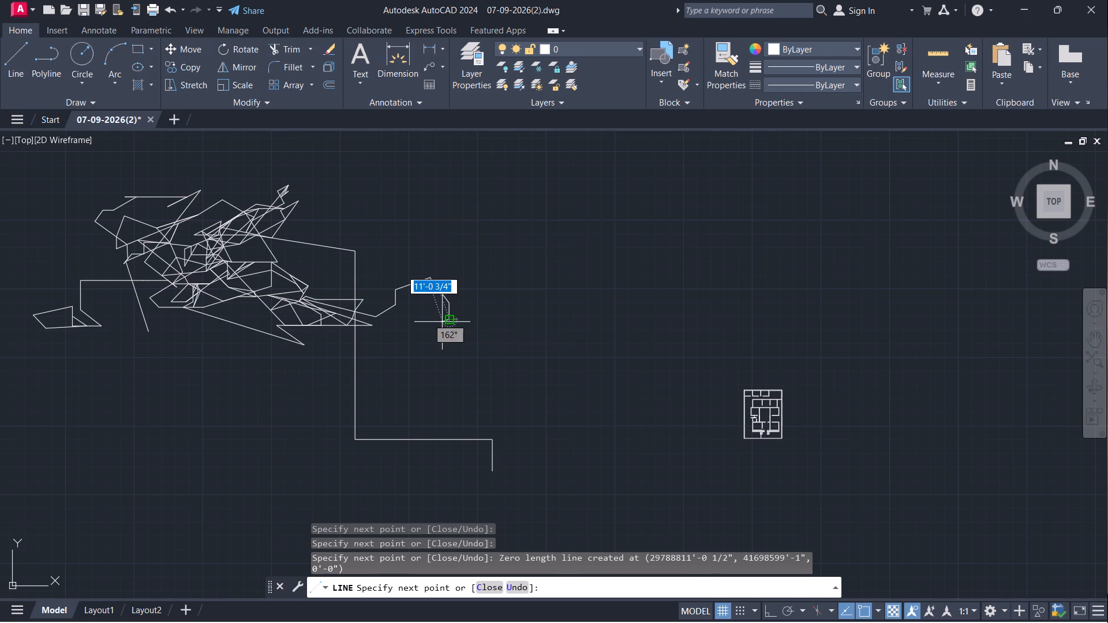
Start a new line below the angular hump, run it west to the tall vertical line, then double back northeast into the hump.
key(space)
click(442, 322)
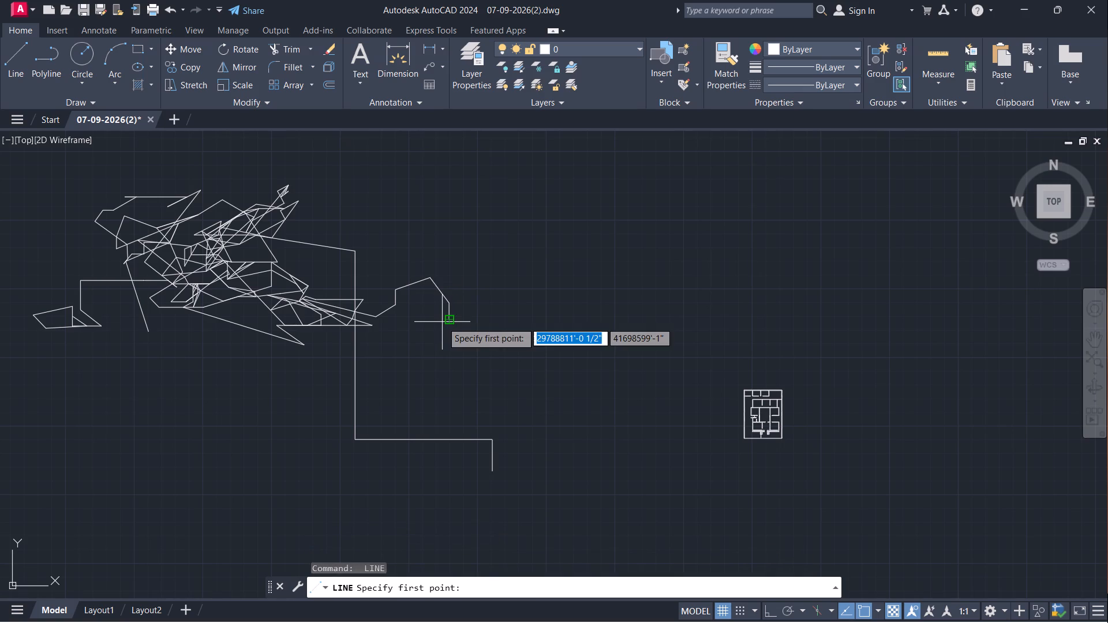
click(422, 335)
click(358, 334)
click(384, 315)
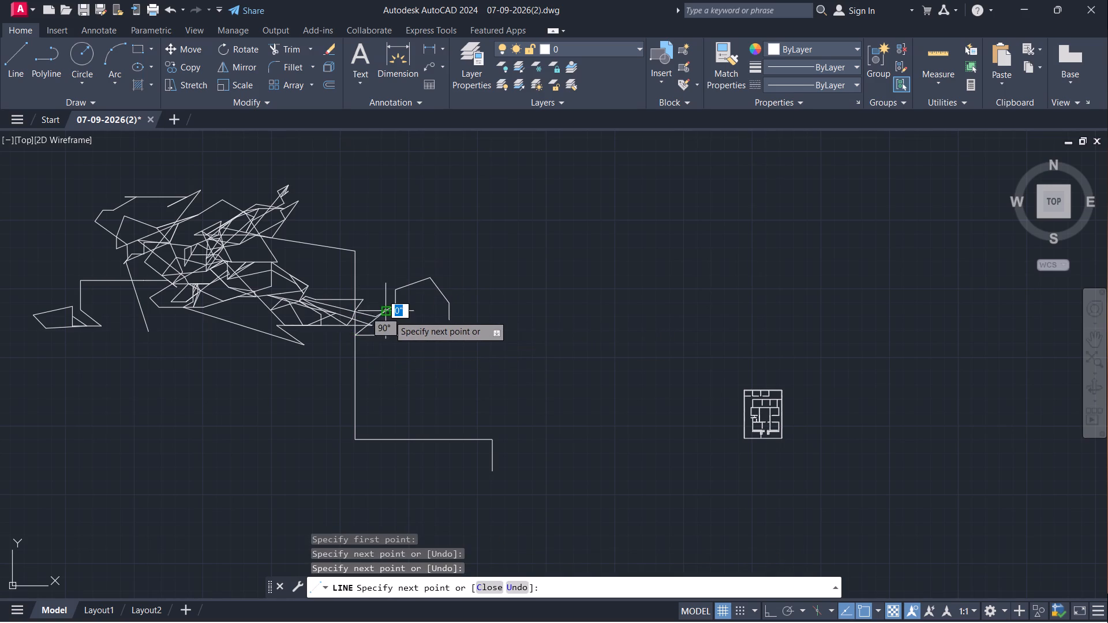
click(400, 317)
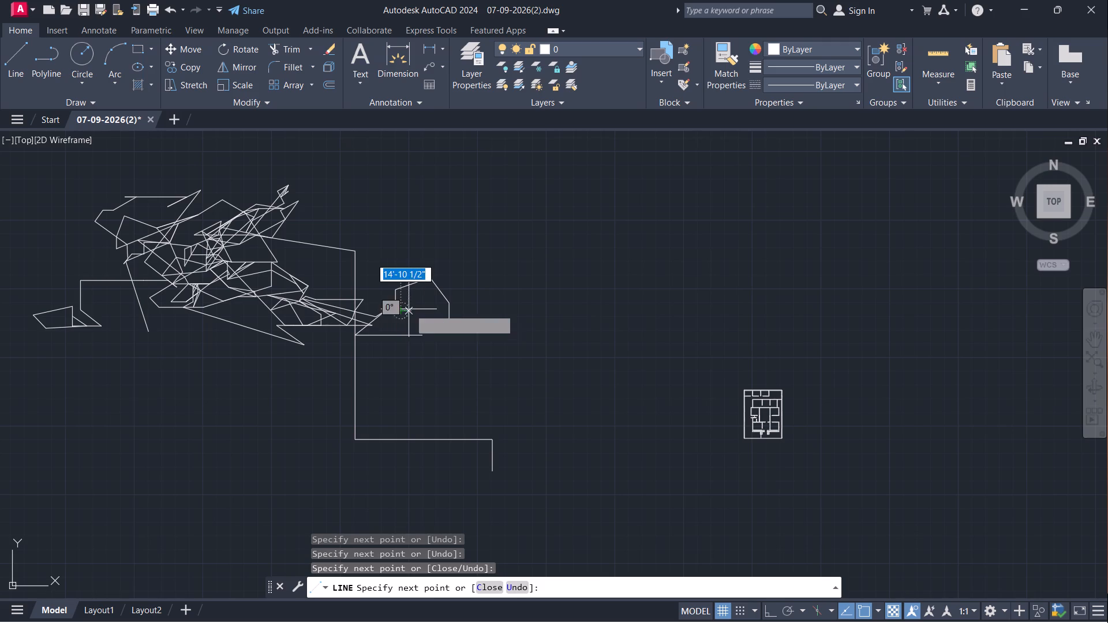
click(414, 306)
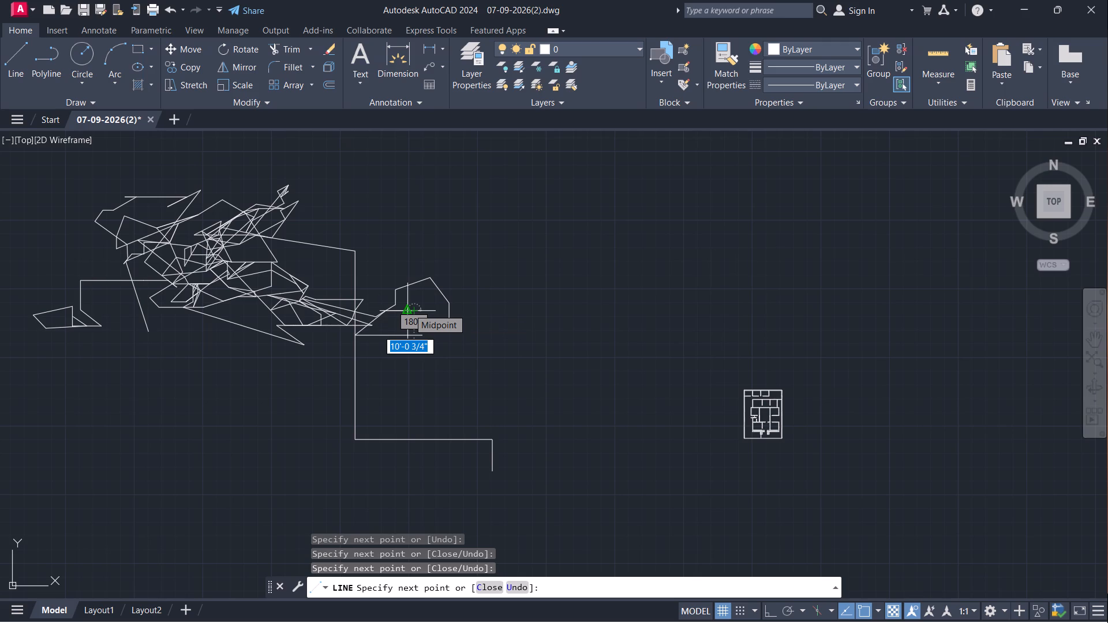
click(409, 309)
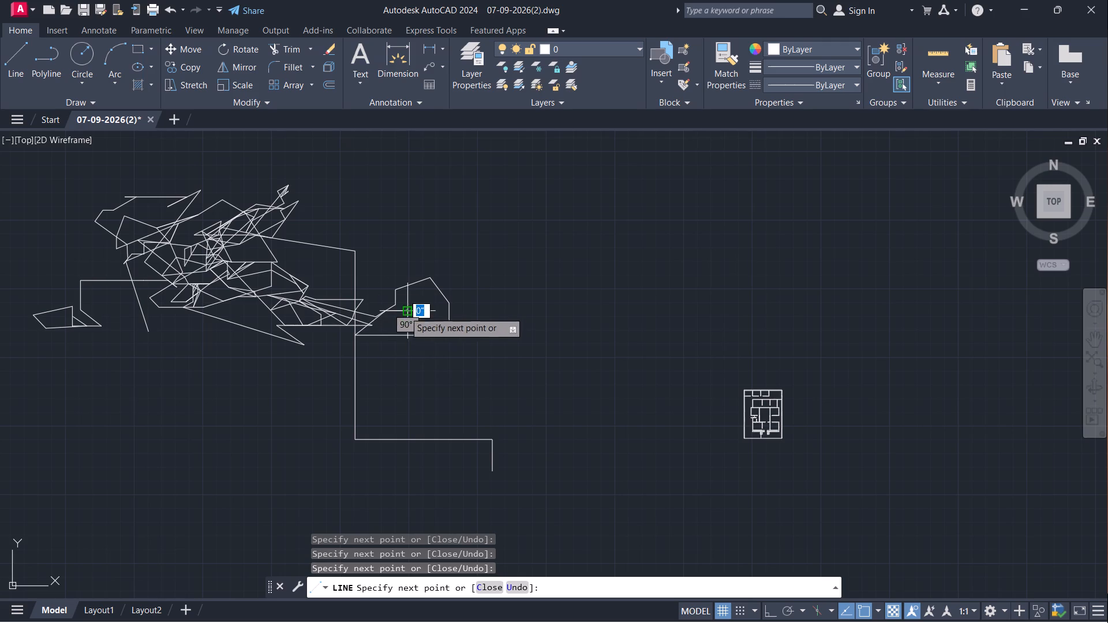
drag(374, 313, 384, 313)
click(409, 311)
click(419, 295)
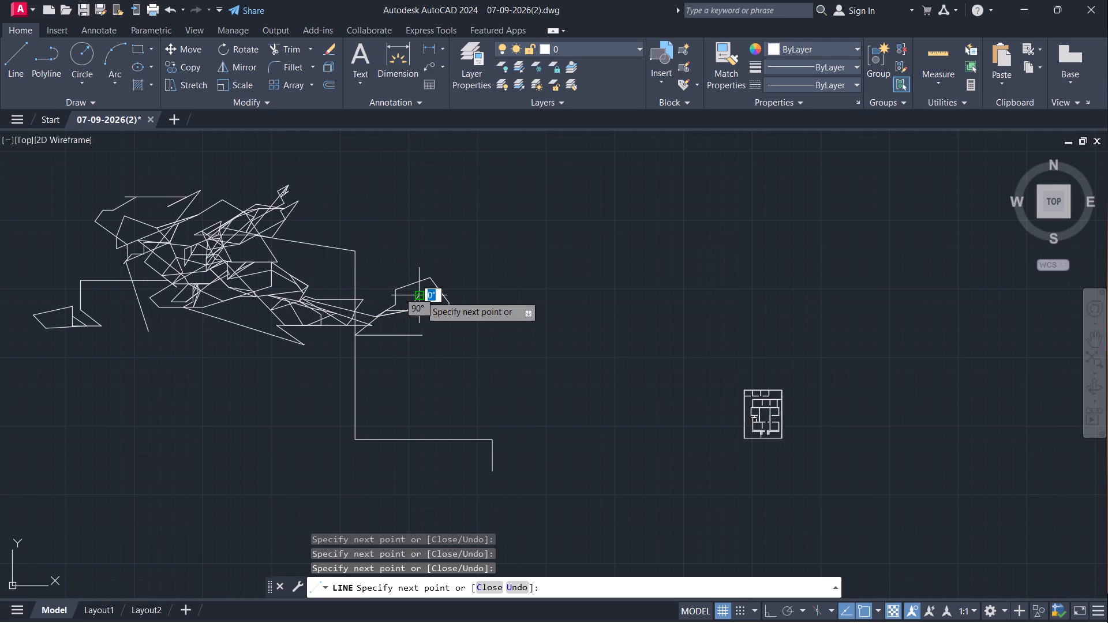
Zigzag the line across the hump's peak, adding pointed spikes above it, and bring it down below the hump.
click(409, 296)
click(449, 296)
click(450, 294)
click(433, 278)
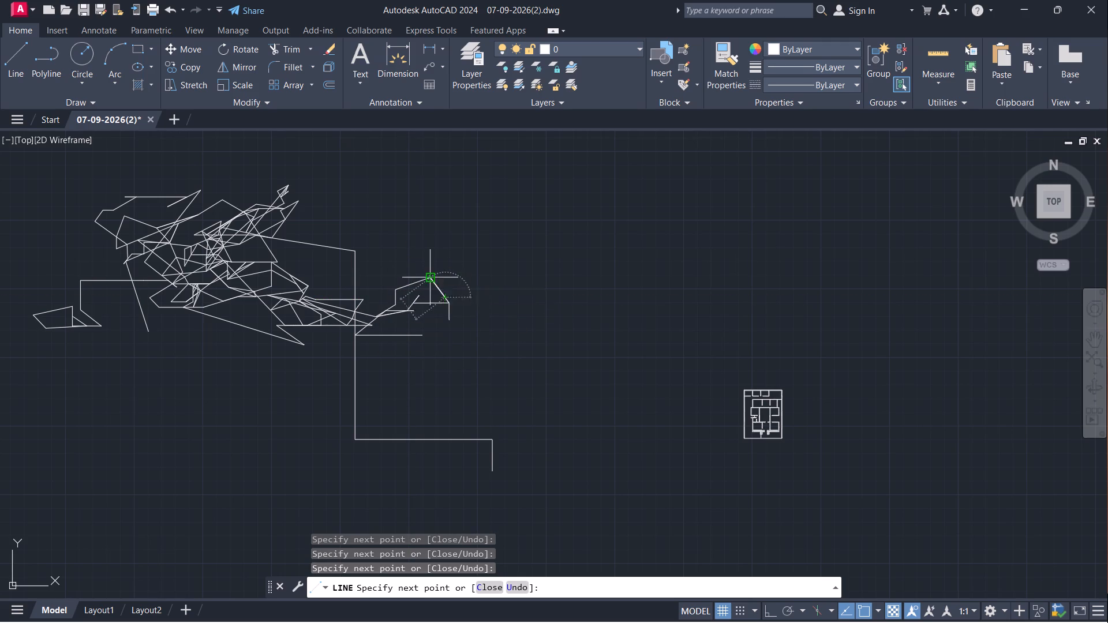
click(402, 294)
click(415, 255)
drag(394, 283, 438, 290)
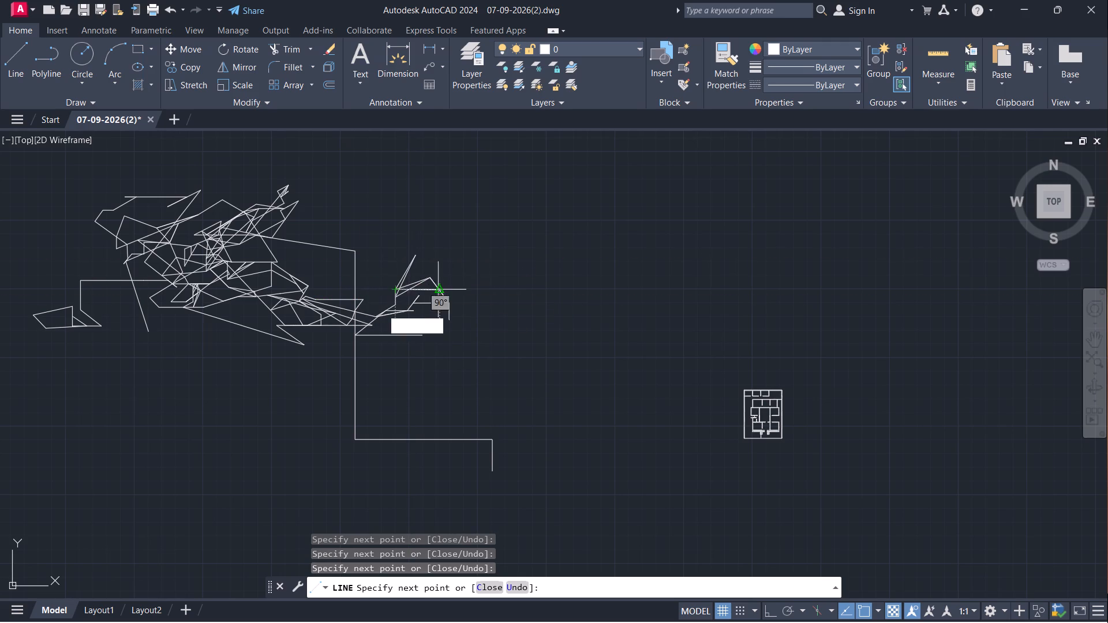
drag(438, 290, 440, 290)
click(440, 261)
click(429, 292)
click(413, 331)
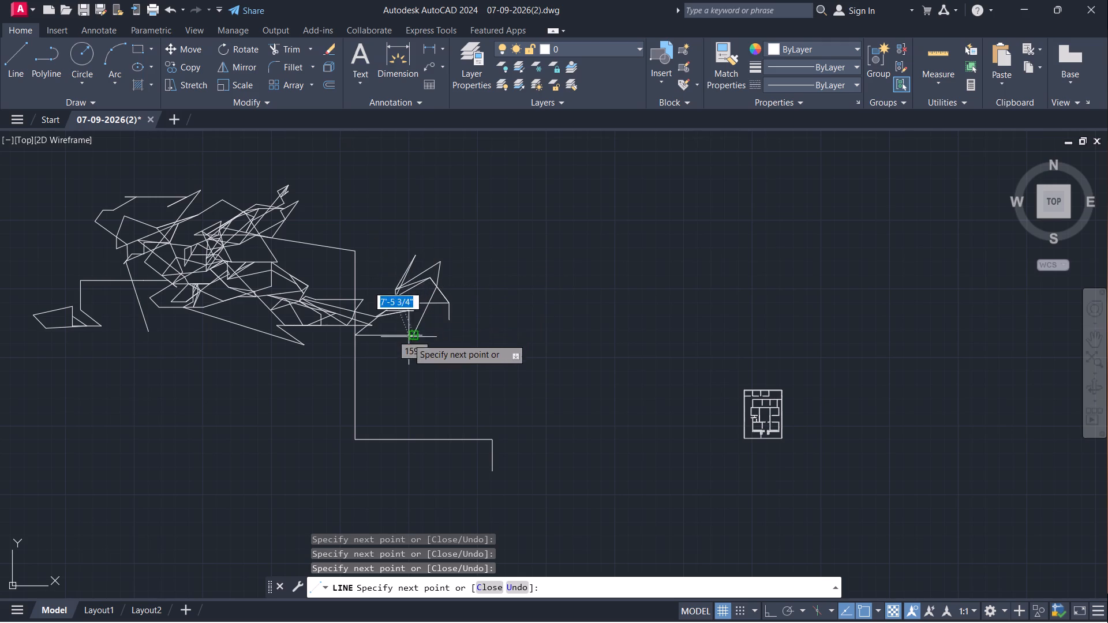
Loop the line beneath the hump, run it northeast to a point past the hump's east side, and return it southwest.
click(398, 344)
click(381, 333)
click(394, 316)
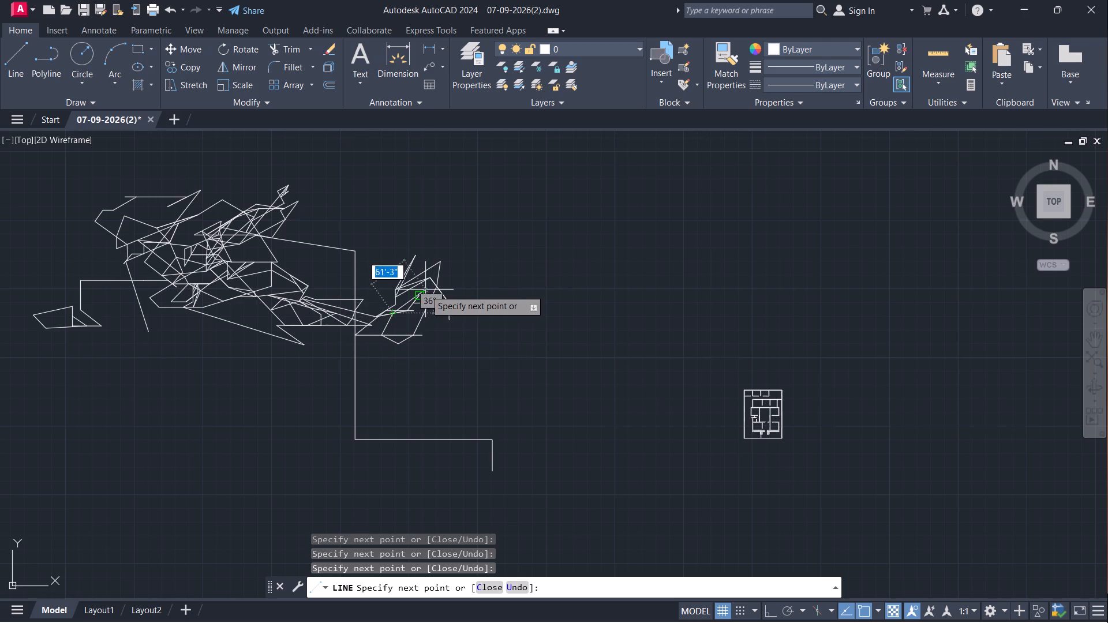
click(425, 290)
click(413, 310)
click(440, 301)
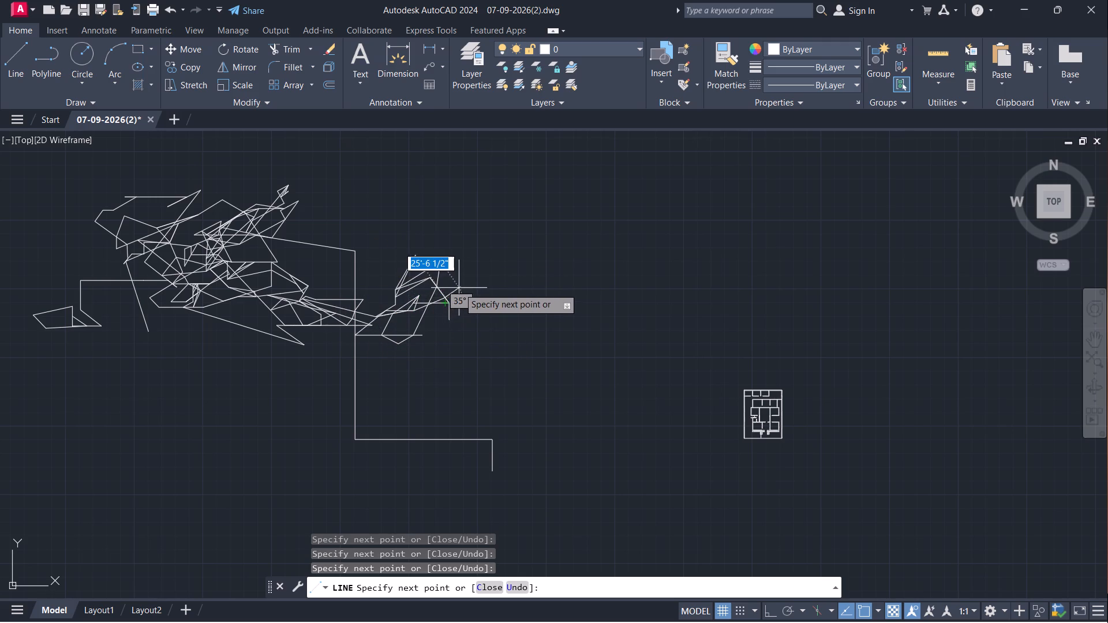
click(459, 288)
click(446, 310)
click(435, 317)
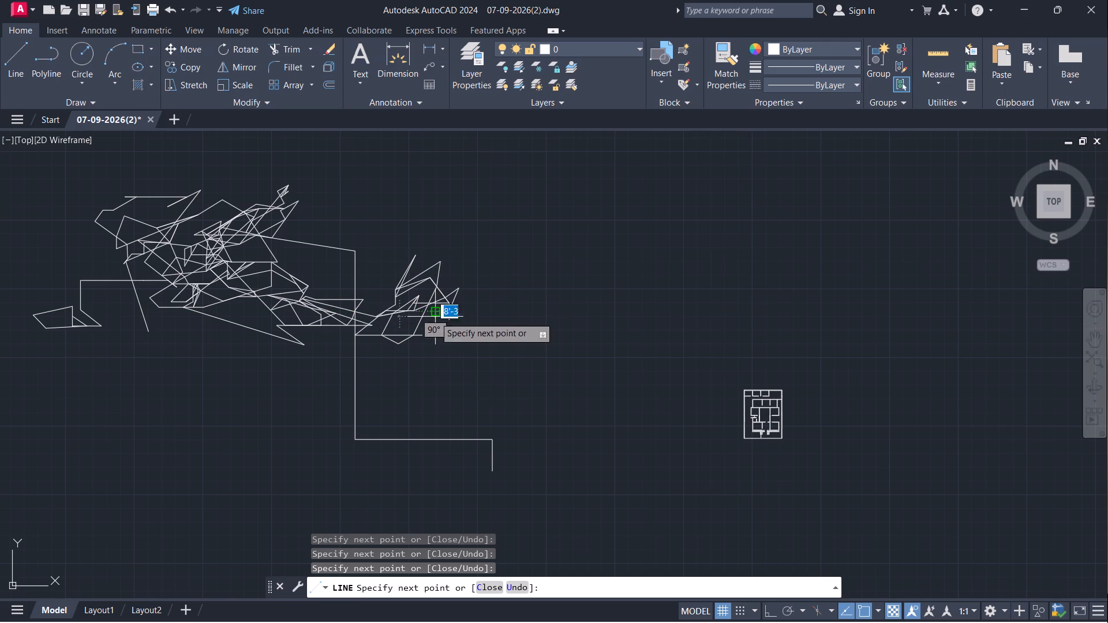
click(420, 317)
click(417, 335)
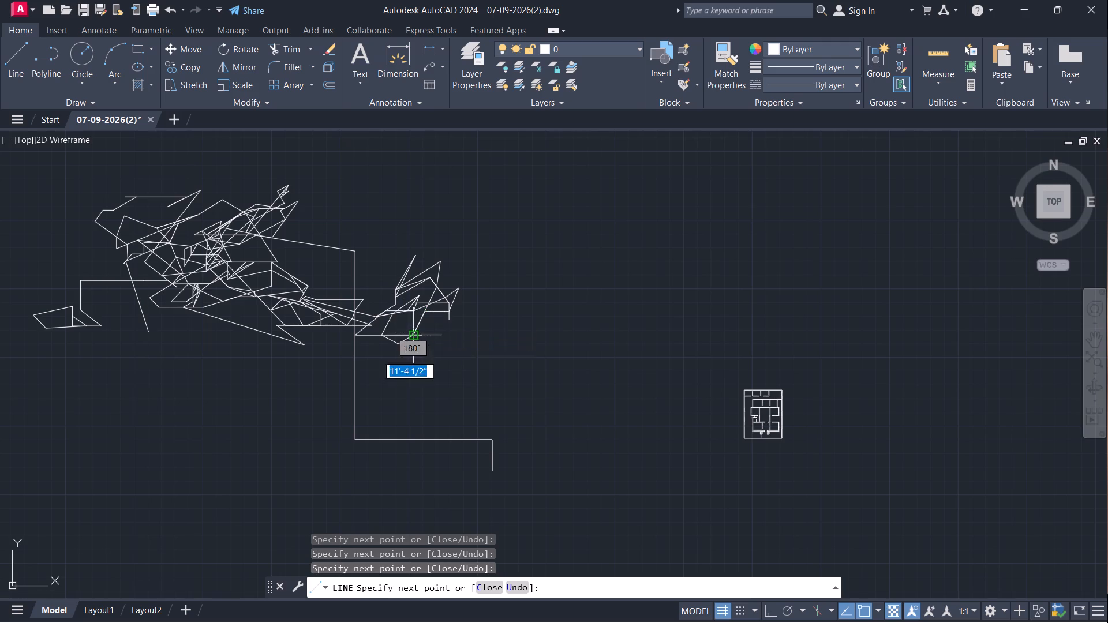
click(389, 335)
click(372, 329)
Extend the line into a point below the hump, then zigzag it back up to the hump's northeast side.
click(434, 303)
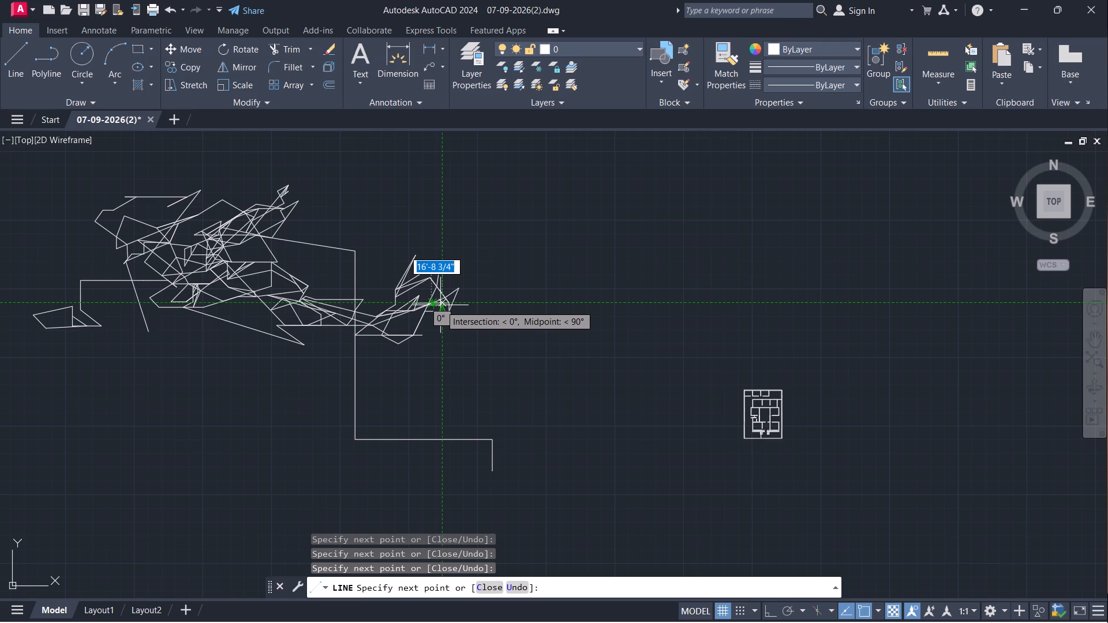
click(413, 355)
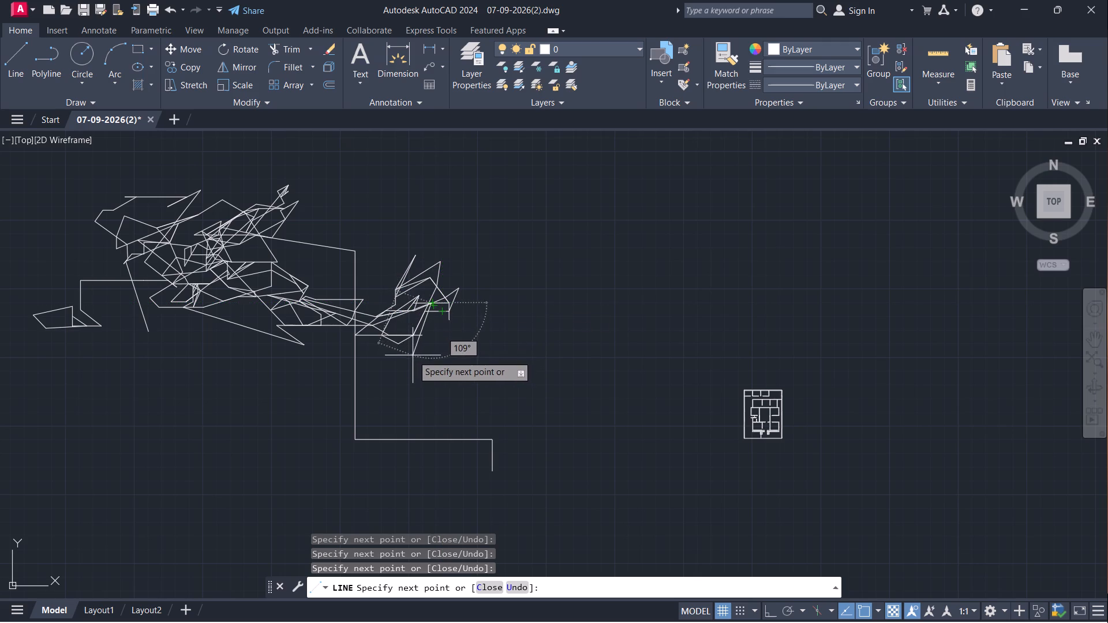
click(406, 335)
click(428, 317)
click(426, 301)
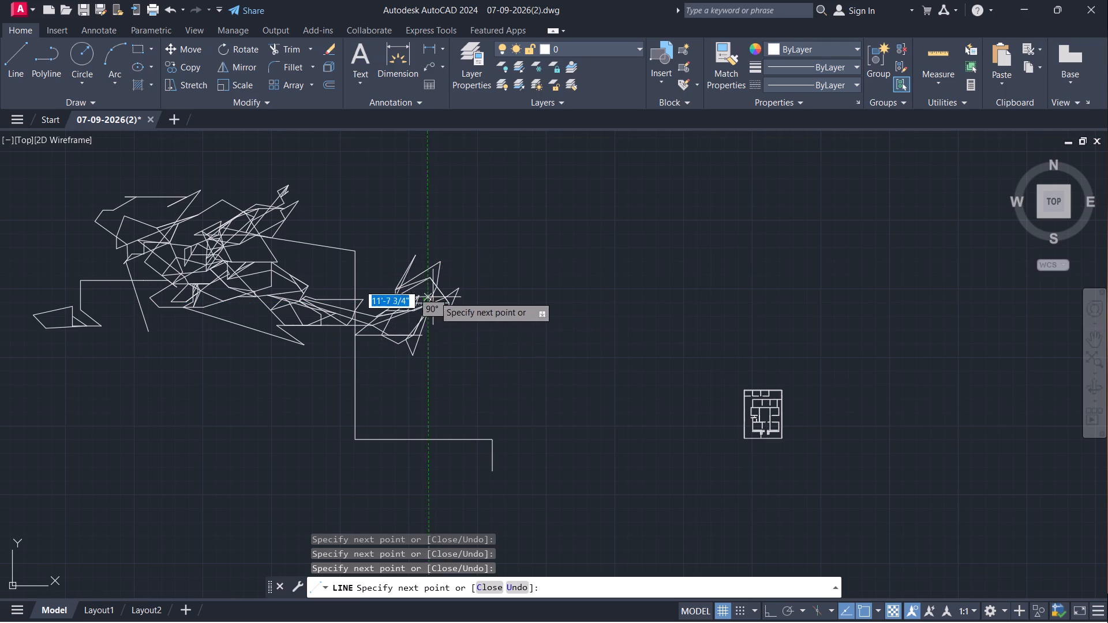
click(464, 287)
click(440, 283)
click(437, 279)
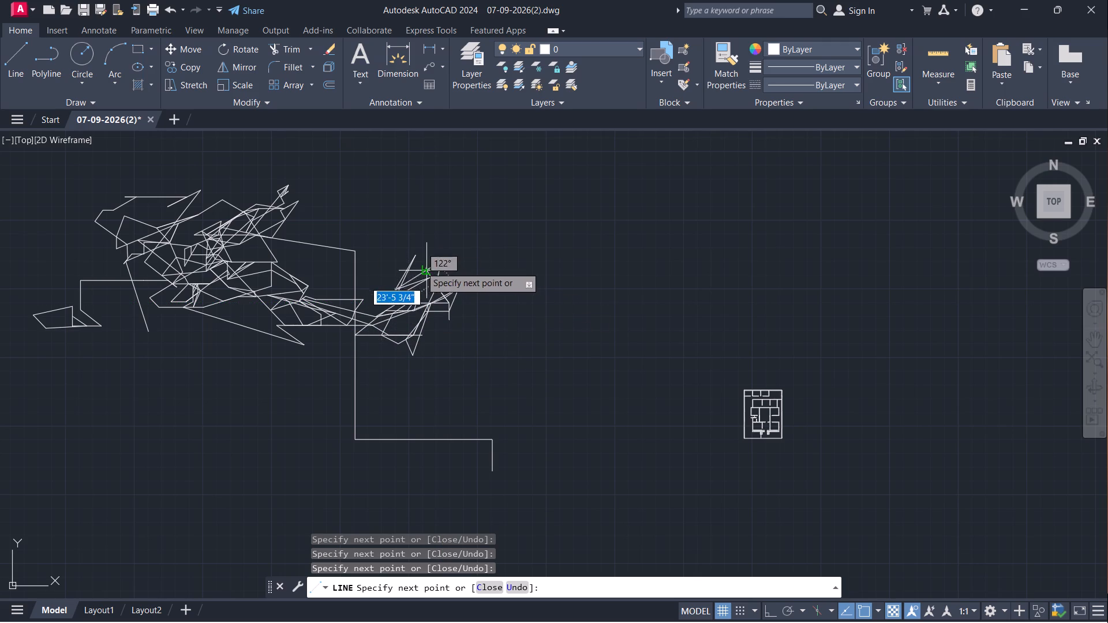
Run the line northwest to the tall vertical line's top, shape a flat-topped outline above it, and continue west into the main cluster.
click(360, 249)
click(386, 237)
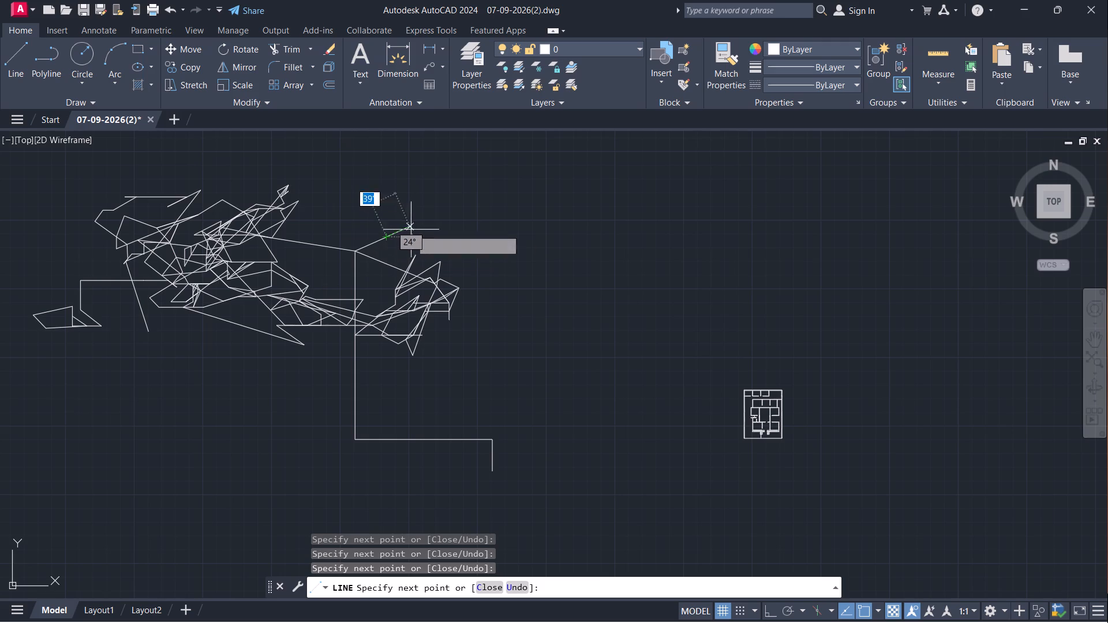
click(393, 226)
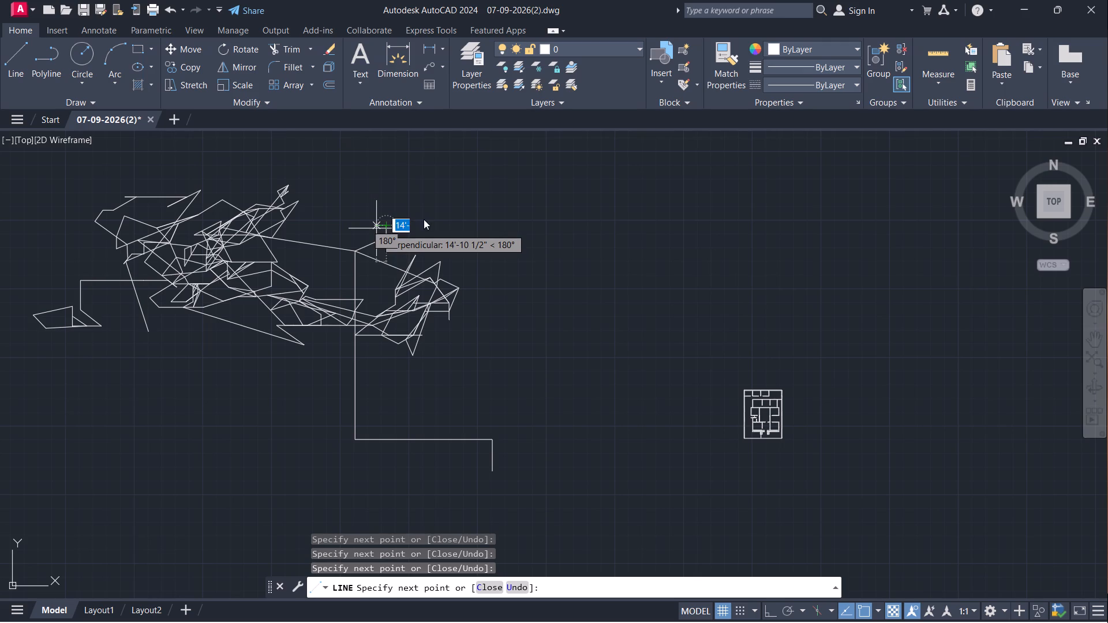
click(304, 229)
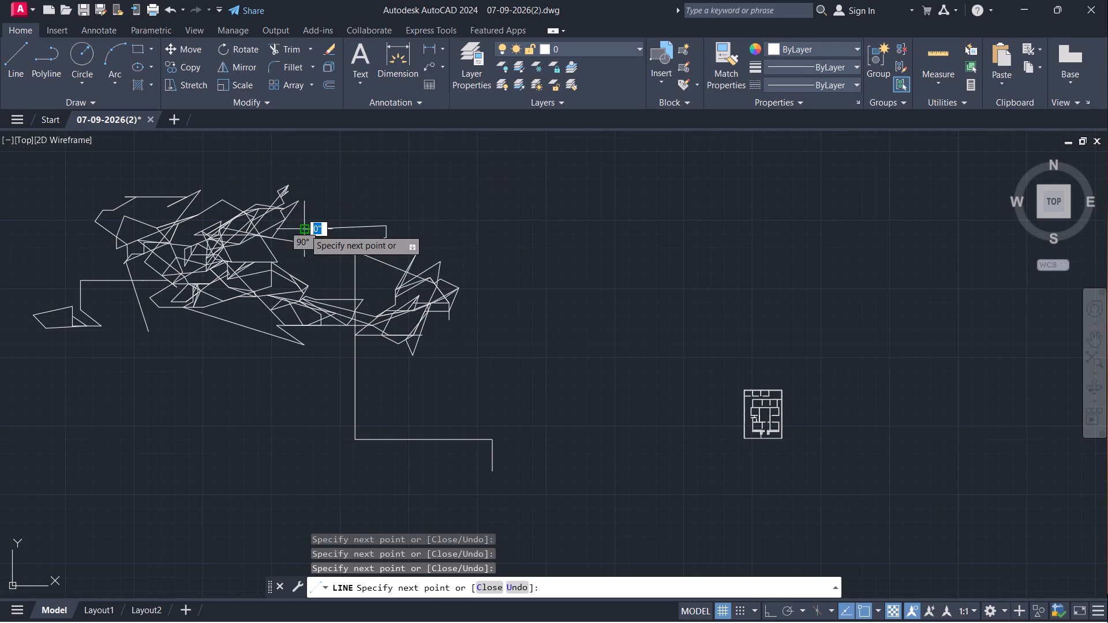
click(310, 251)
click(306, 242)
click(225, 261)
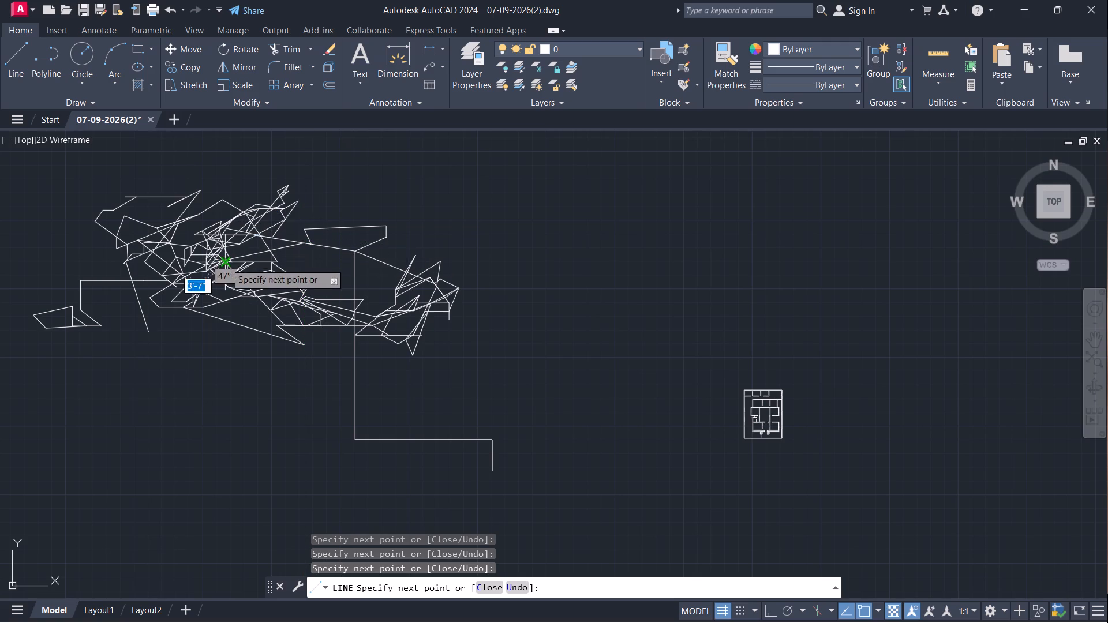
Carry the line west across the main cluster and up to a peak above its northwest corner.
click(184, 258)
click(149, 268)
click(124, 242)
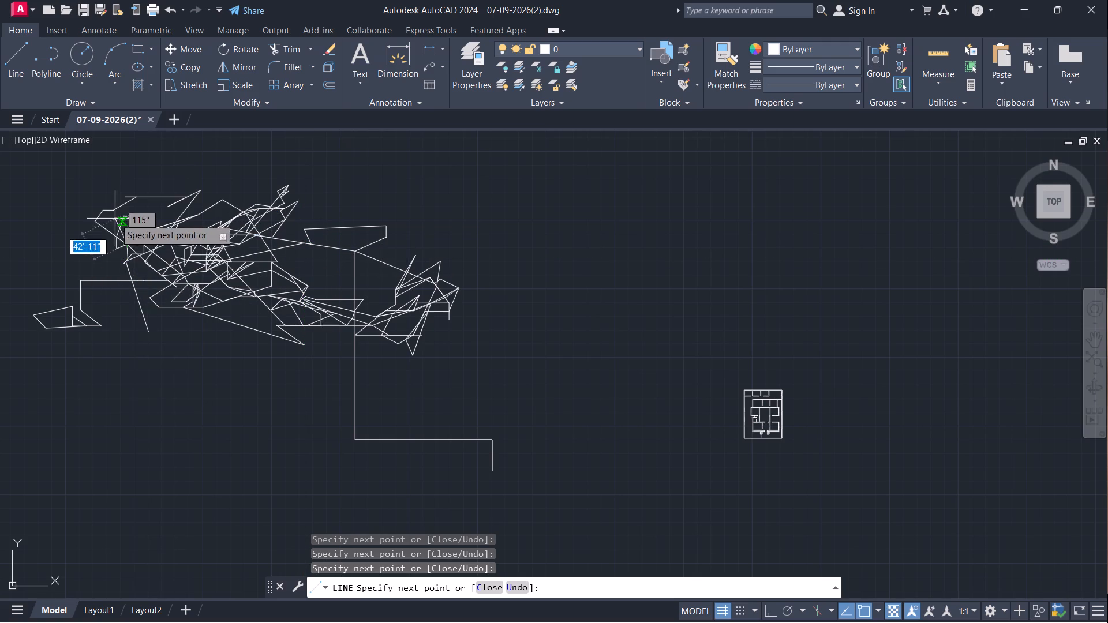
click(115, 219)
click(145, 206)
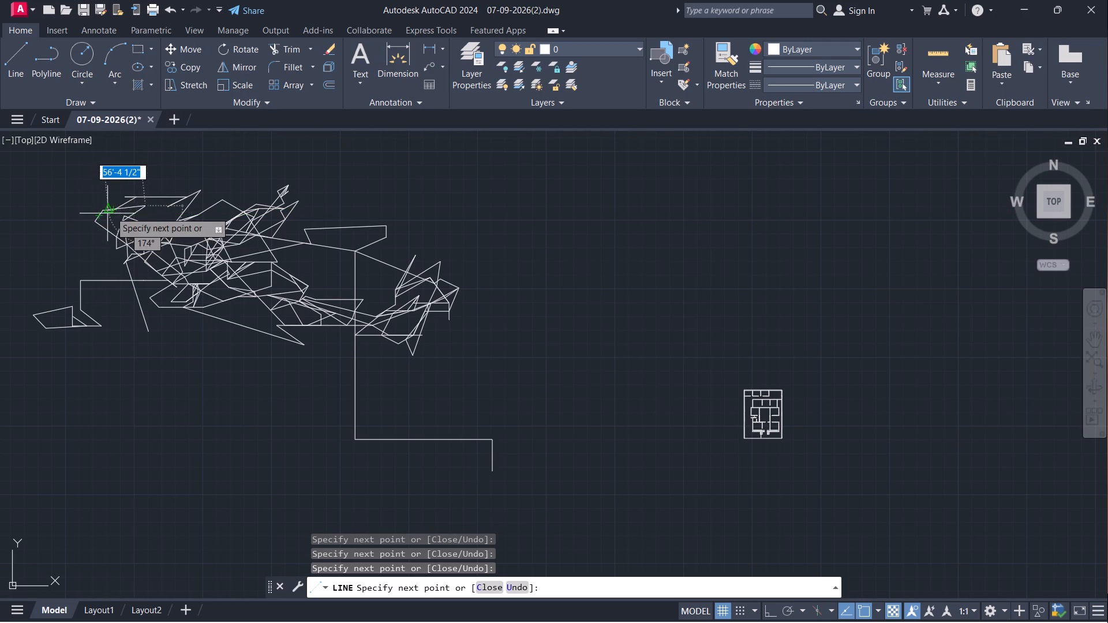
click(122, 202)
click(113, 186)
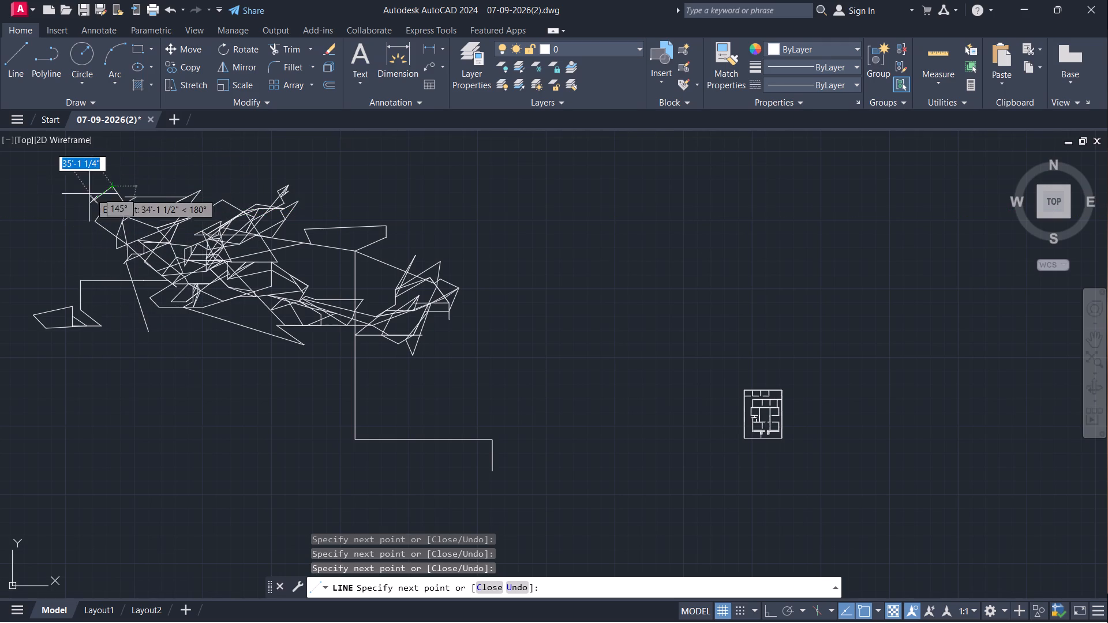
Wrap the line around the cluster's northwest corner and run it southwest with short doubled-back segments.
click(89, 194)
click(70, 204)
click(68, 217)
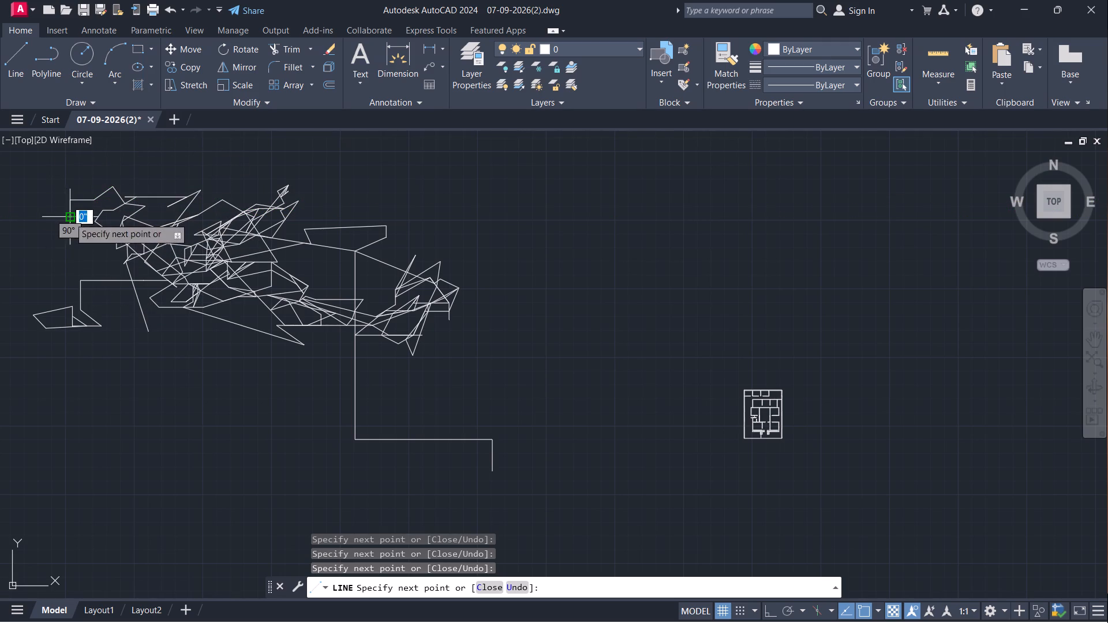
click(91, 222)
click(99, 217)
click(74, 238)
click(66, 249)
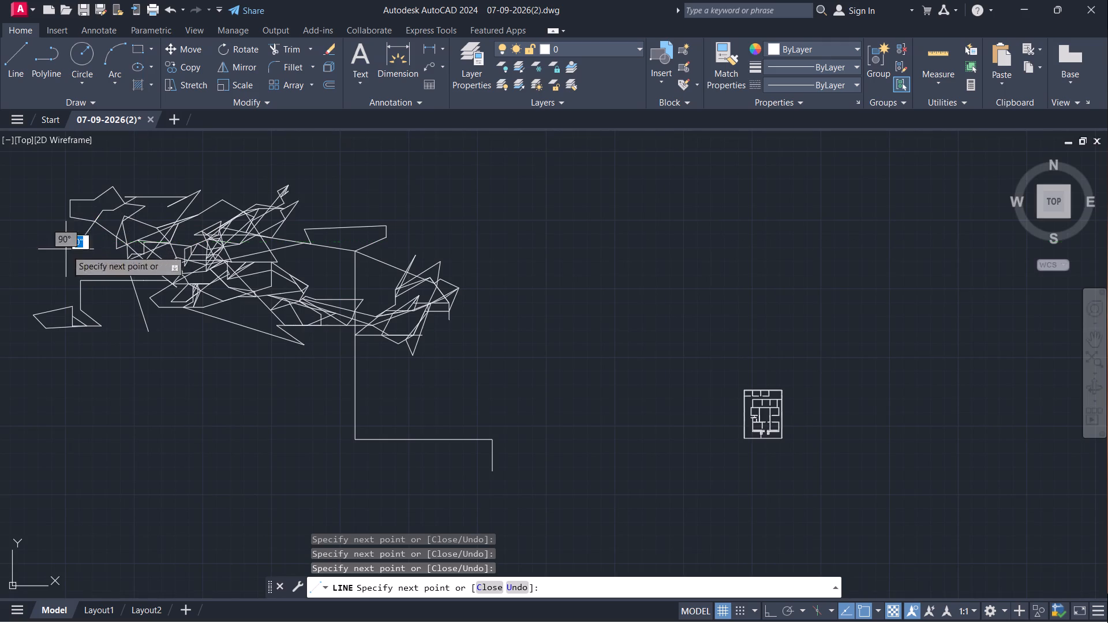
click(75, 246)
click(58, 260)
click(82, 243)
click(34, 280)
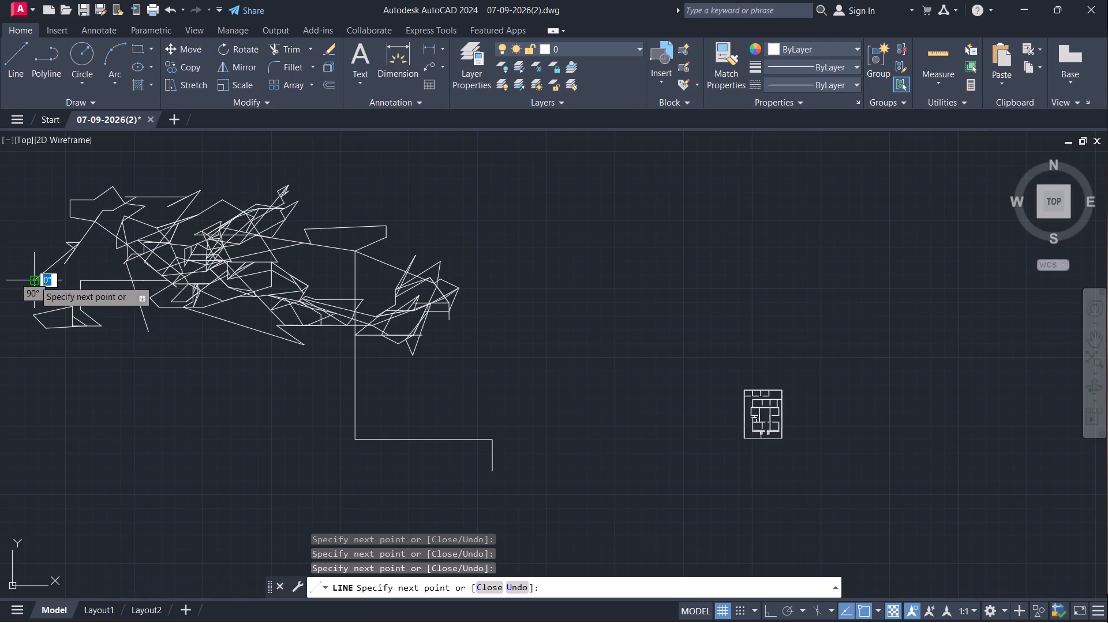
Double the line along the far southwest diagonal, then connect it with short segments to the small shape west of the cluster.
drag(73, 255, 63, 272)
click(25, 310)
click(68, 268)
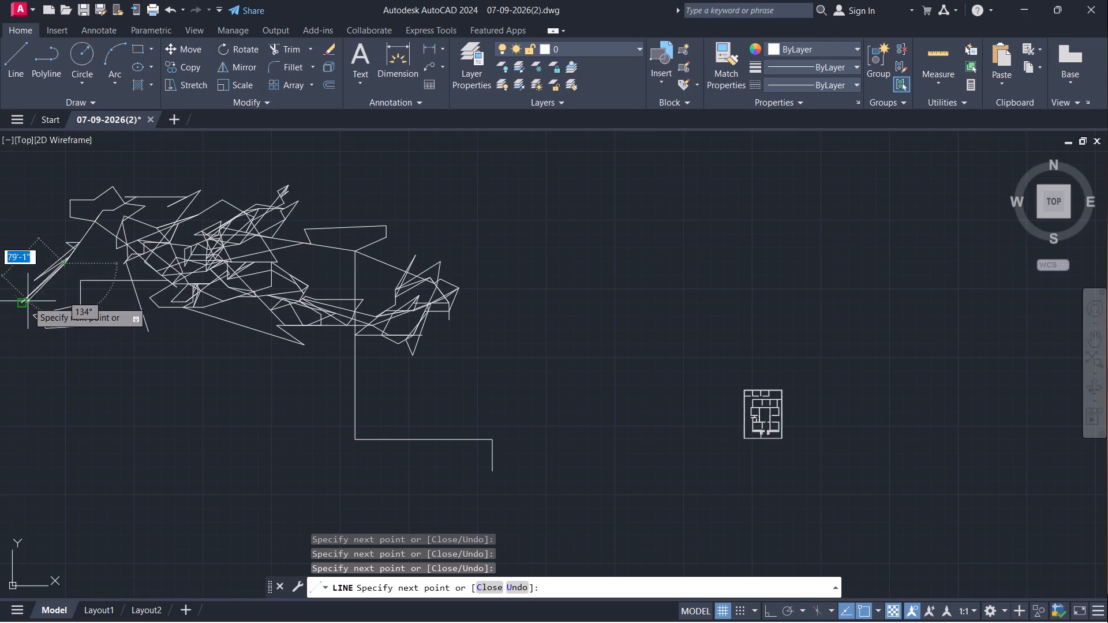
drag(28, 301, 39, 296)
click(59, 282)
drag(61, 297, 68, 298)
click(77, 294)
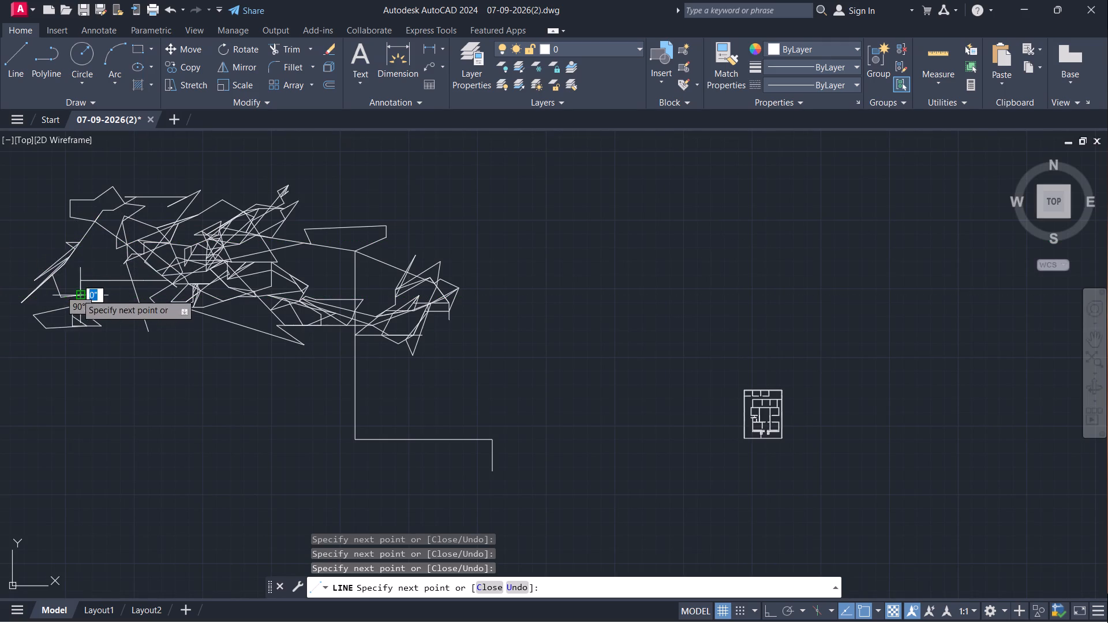
click(73, 298)
click(71, 304)
click(86, 303)
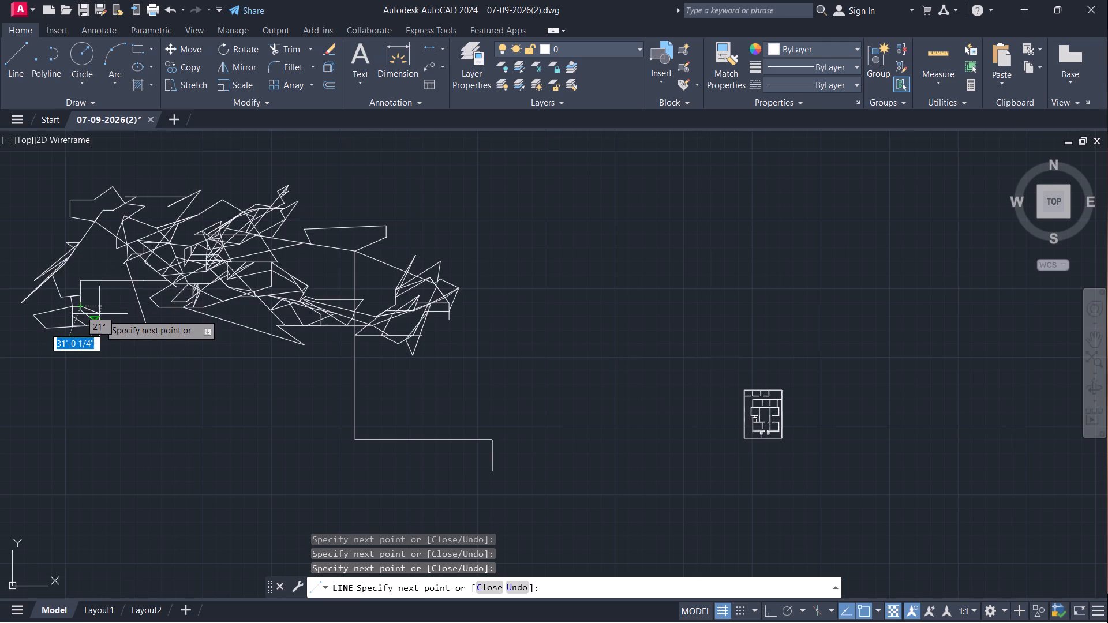
Run one long segment east-southeast from the small western shape to just below the spiked hump, and end the line.
click(426, 356)
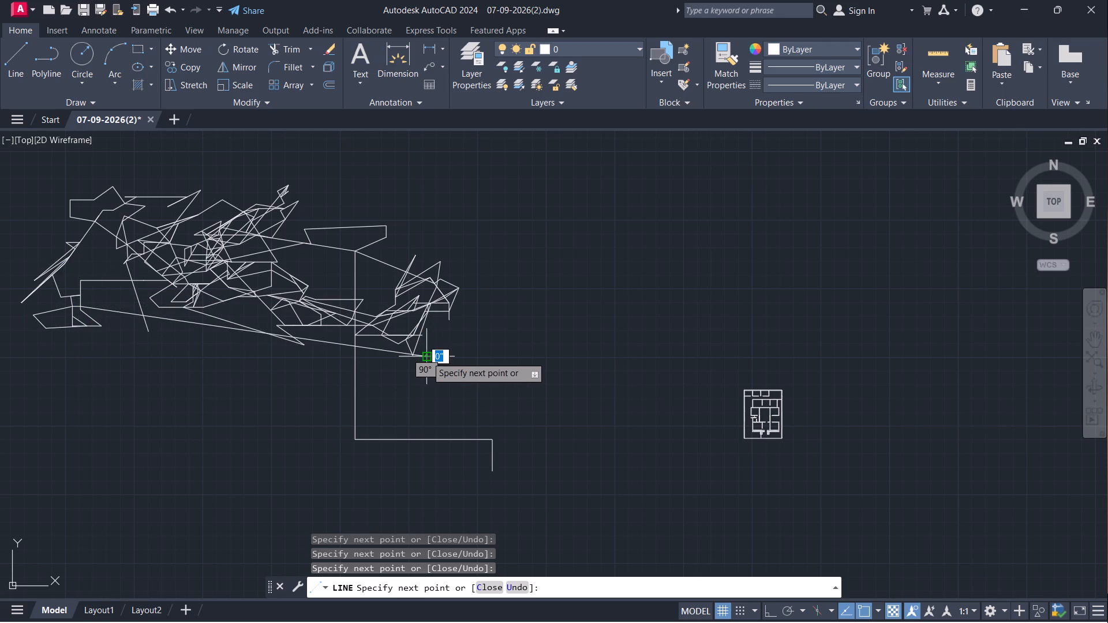
click(431, 362)
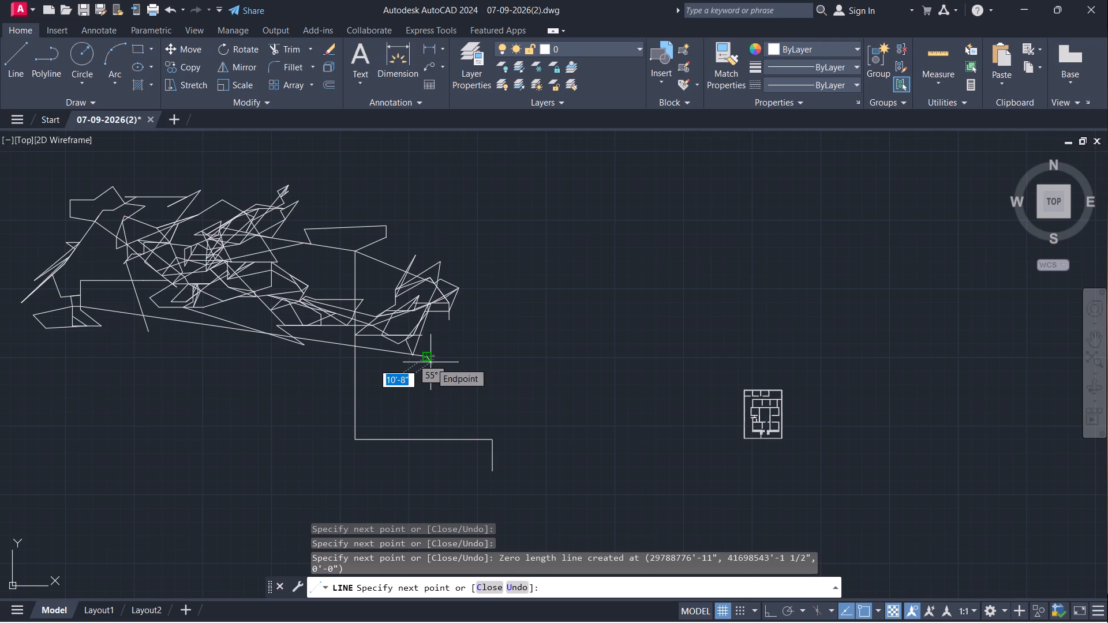
click(431, 362)
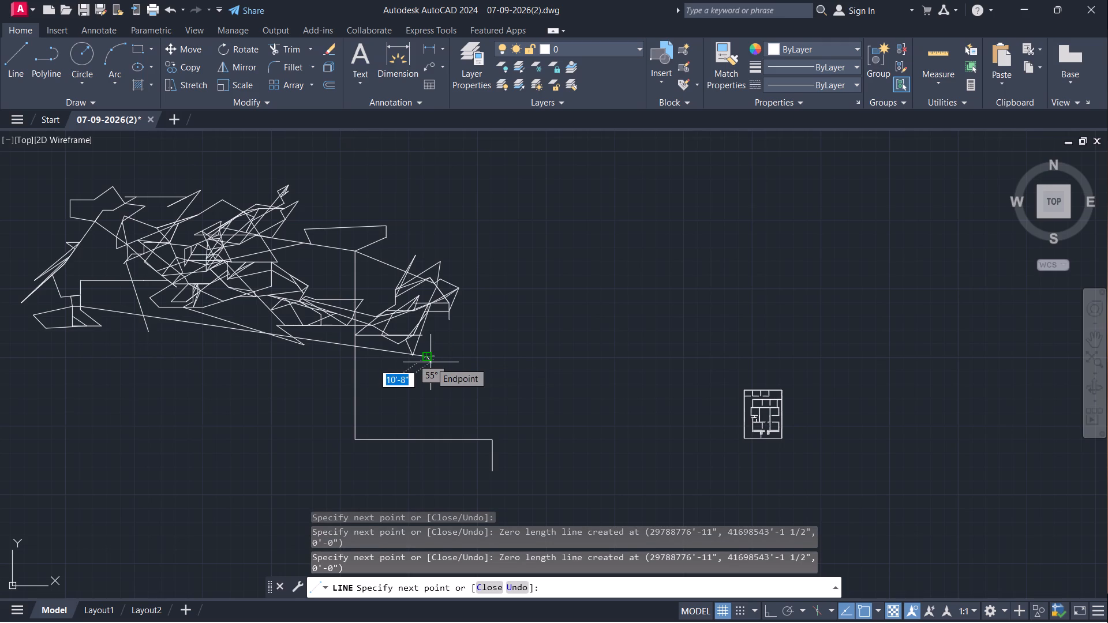
key(Escape)
key(Escape)
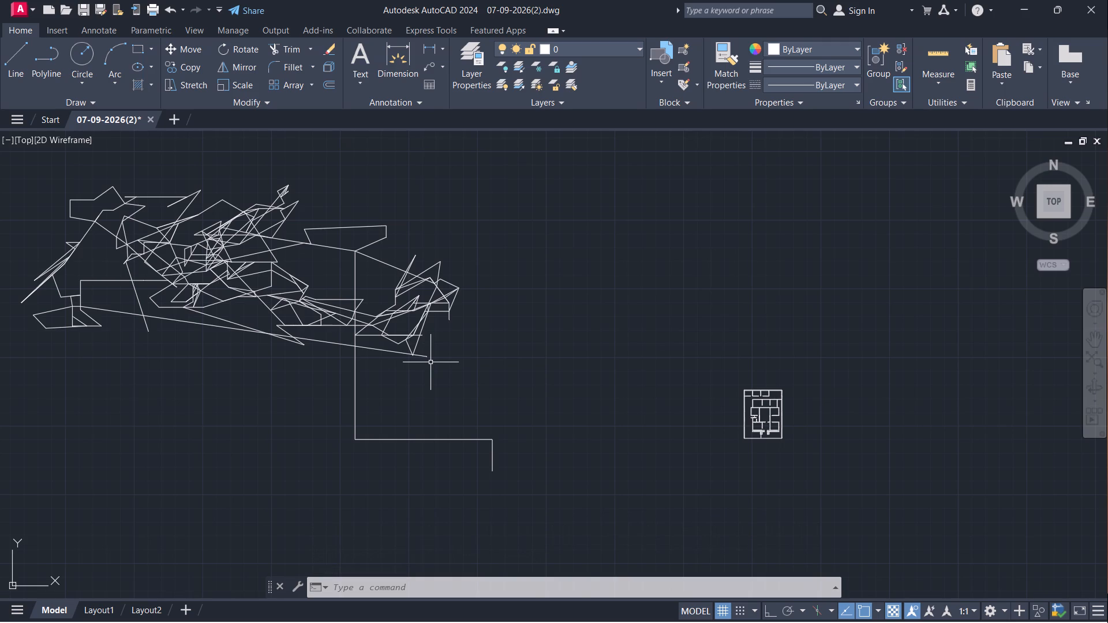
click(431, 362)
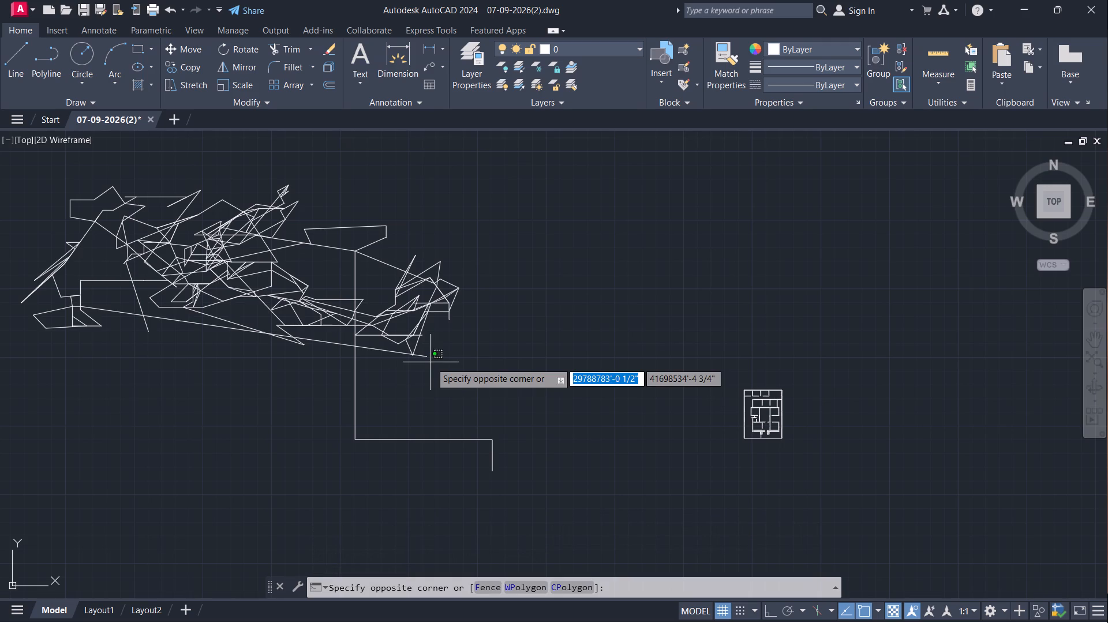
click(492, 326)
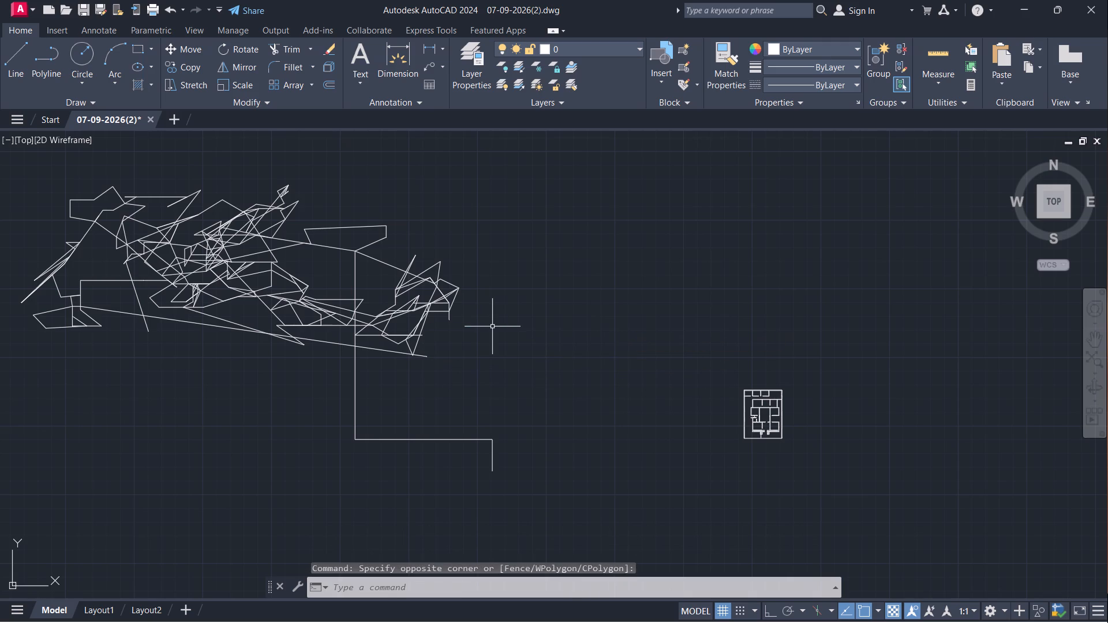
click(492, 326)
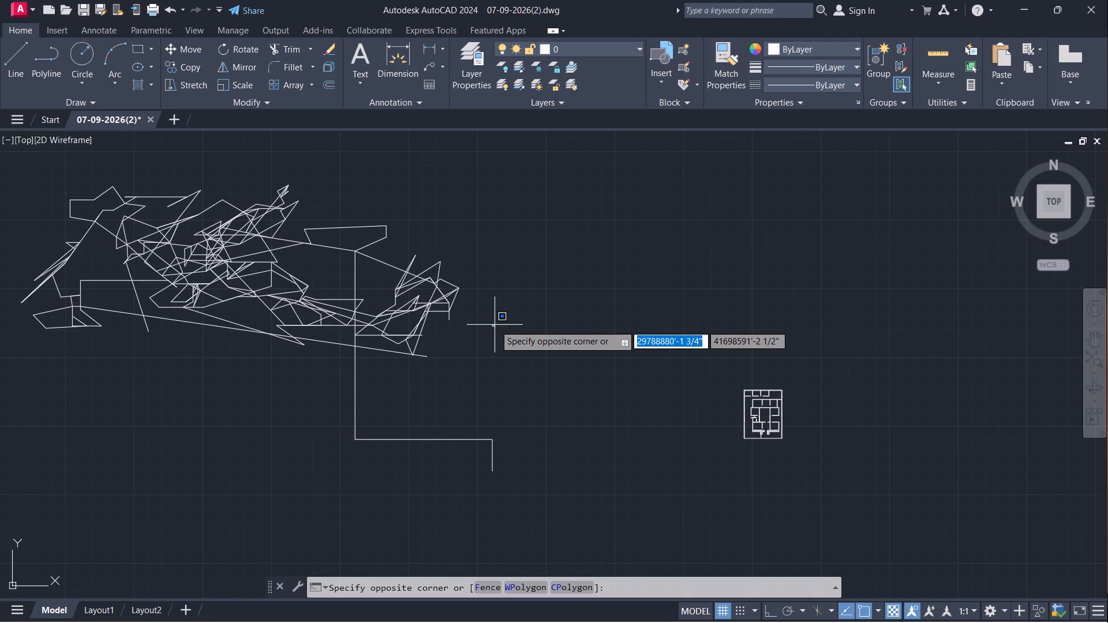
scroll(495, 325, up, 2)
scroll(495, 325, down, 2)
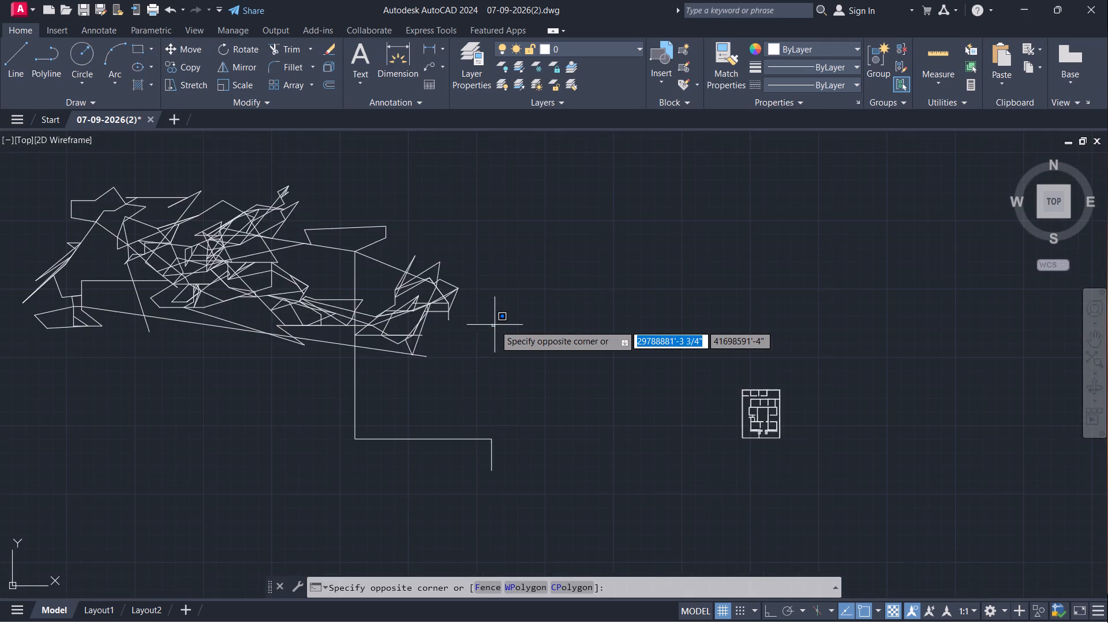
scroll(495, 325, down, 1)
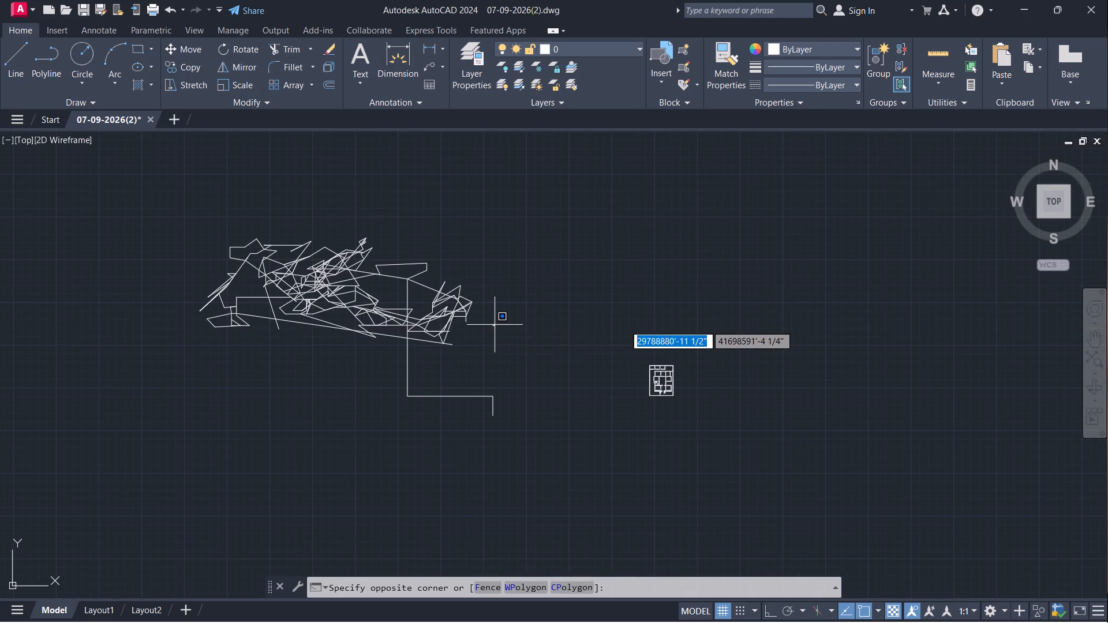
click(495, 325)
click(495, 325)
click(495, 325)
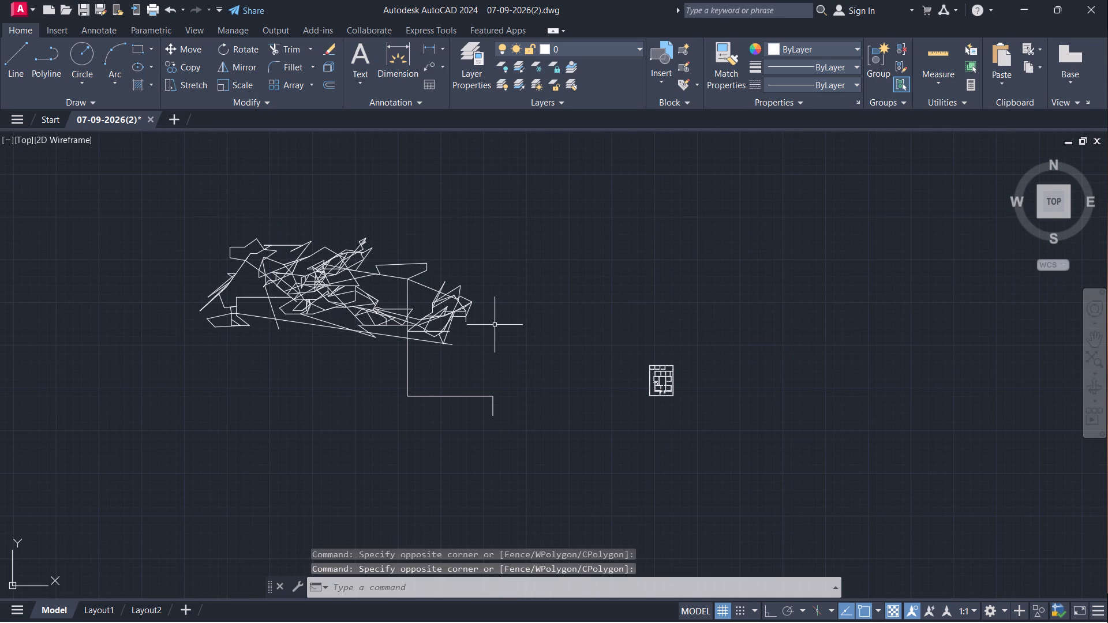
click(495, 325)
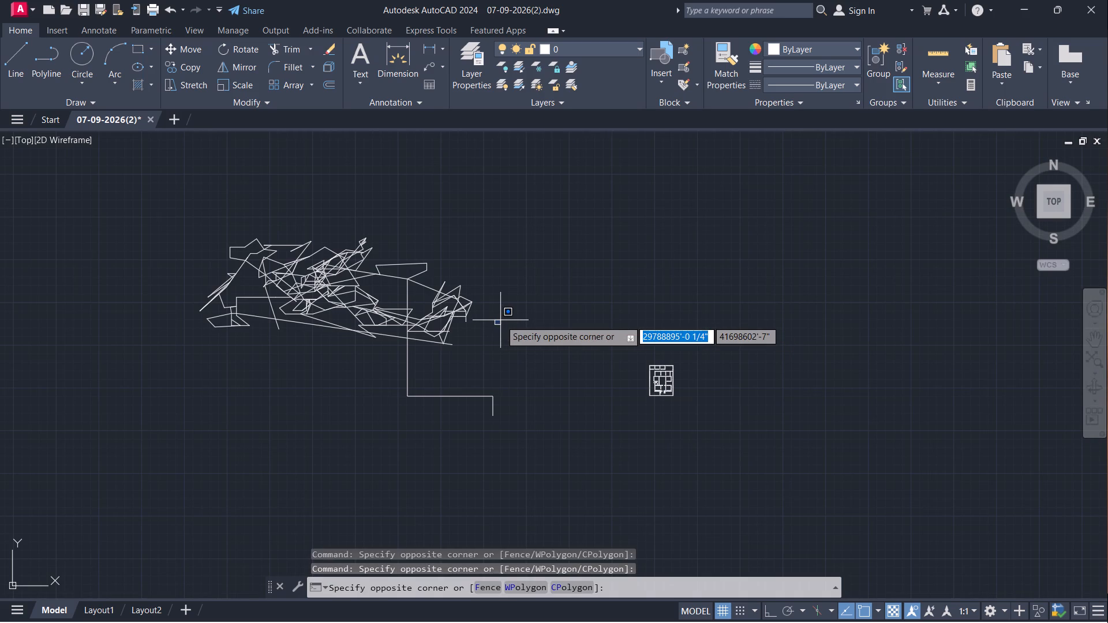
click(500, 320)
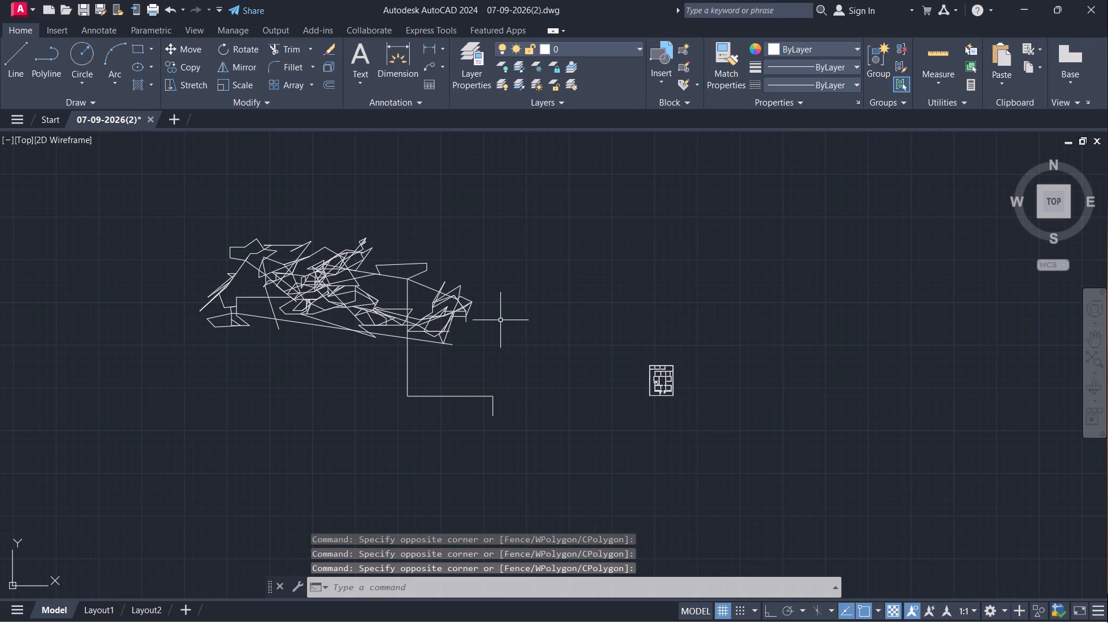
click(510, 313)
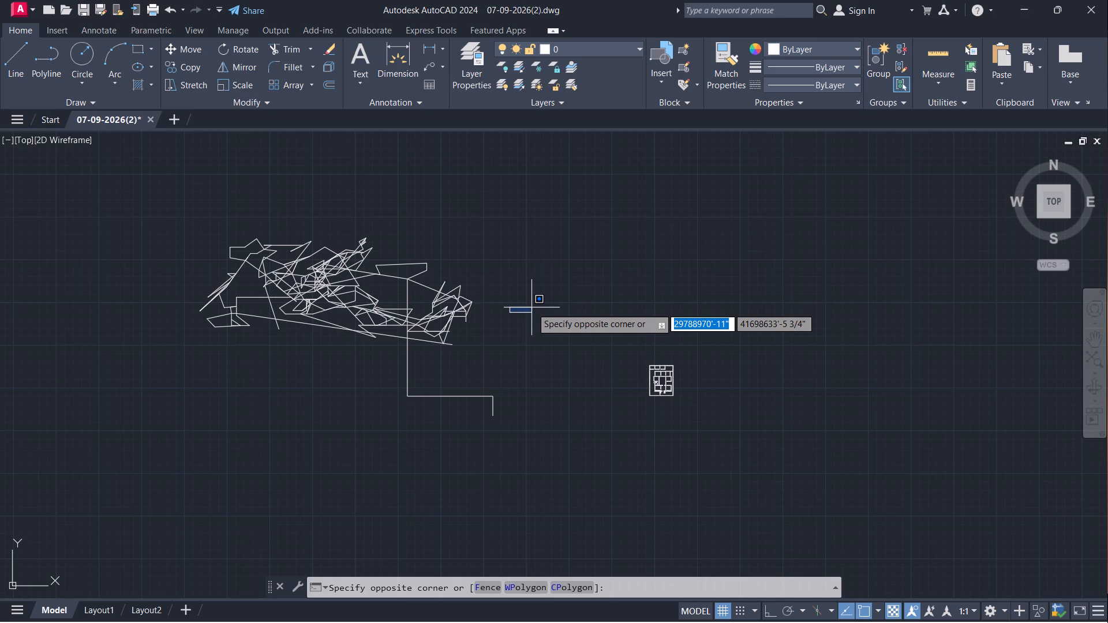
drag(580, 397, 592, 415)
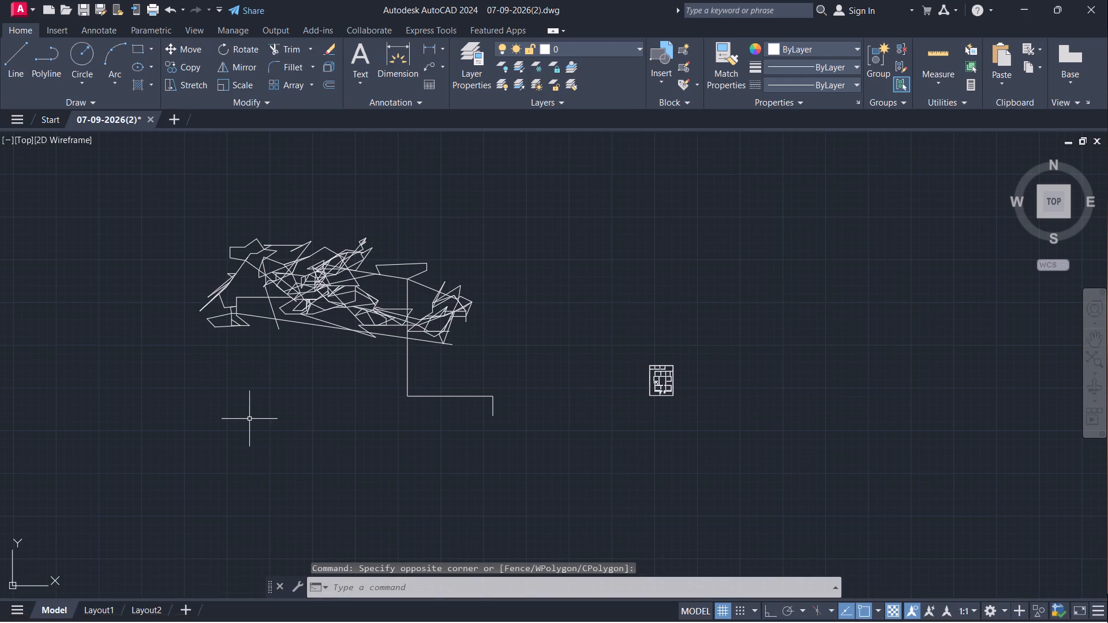
Start a new line west of the main cluster, zigzag it southeast, and bring it back west to a point below its start.
key(space)
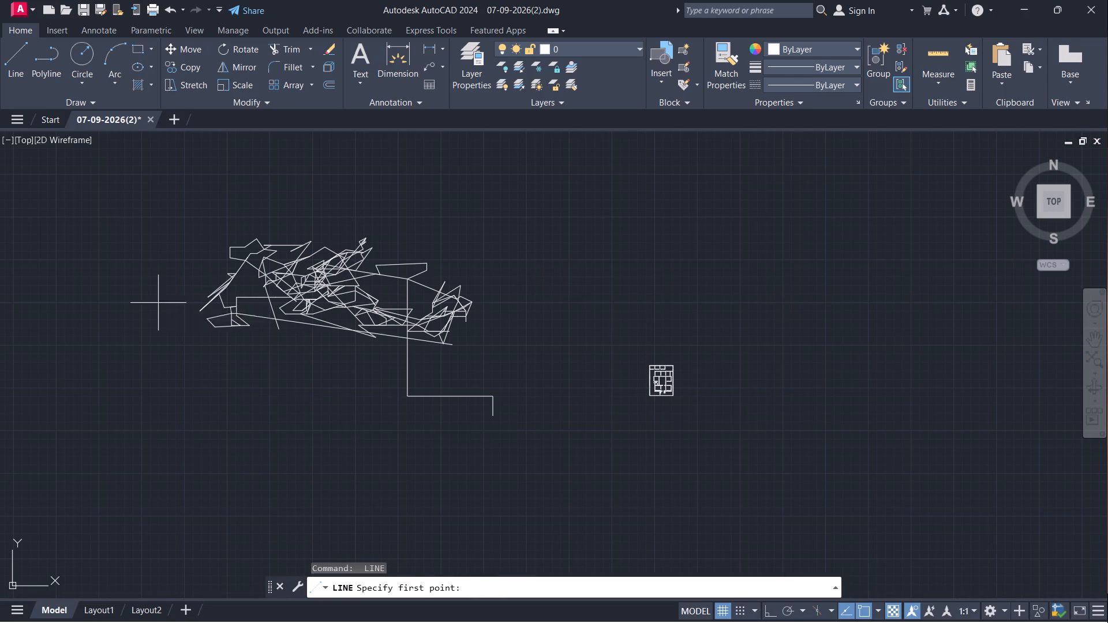
click(158, 303)
drag(185, 377, 185, 364)
click(202, 366)
click(211, 384)
click(243, 395)
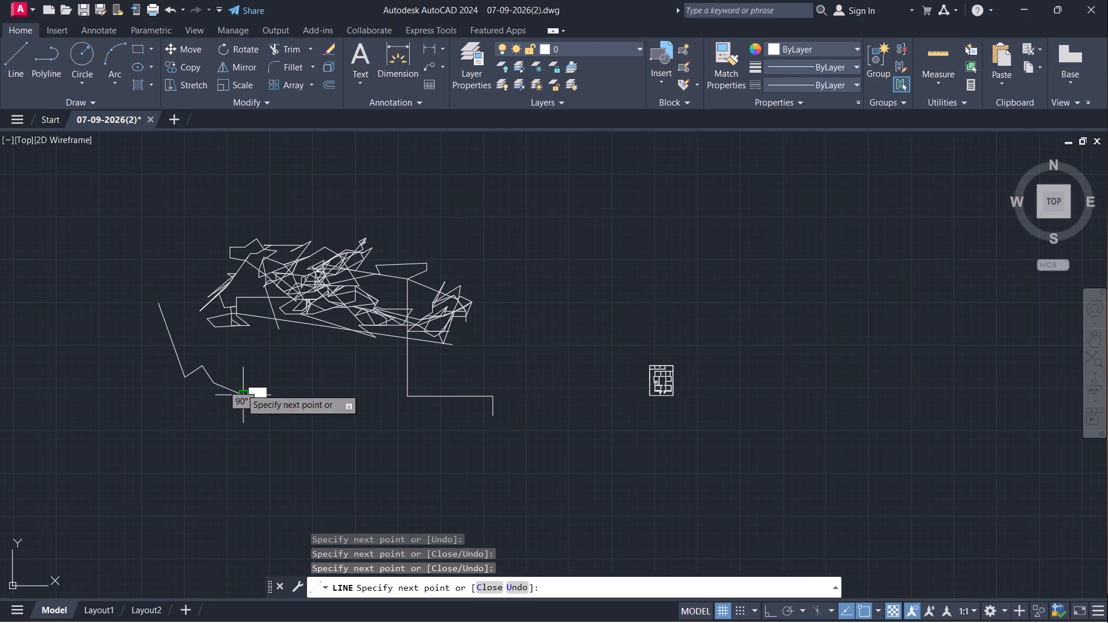
drag(238, 370, 236, 393)
click(229, 434)
click(230, 429)
click(196, 438)
click(158, 407)
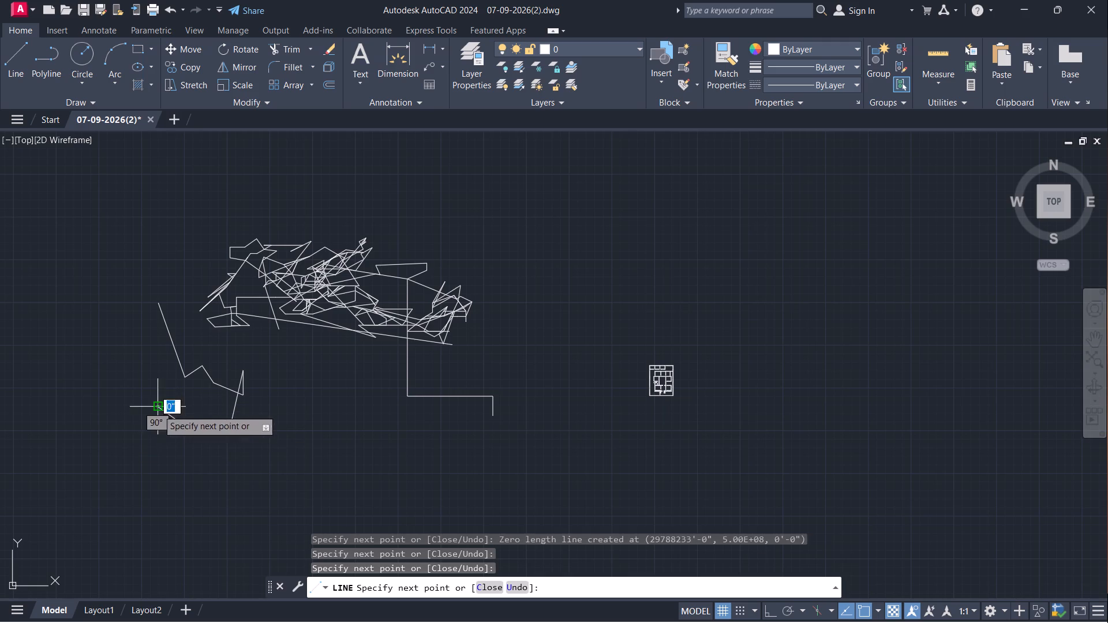
Continue the line into a small irregular loop southwest of the main cluster, with one long segment southeast and back.
click(175, 404)
click(184, 425)
click(201, 411)
click(197, 406)
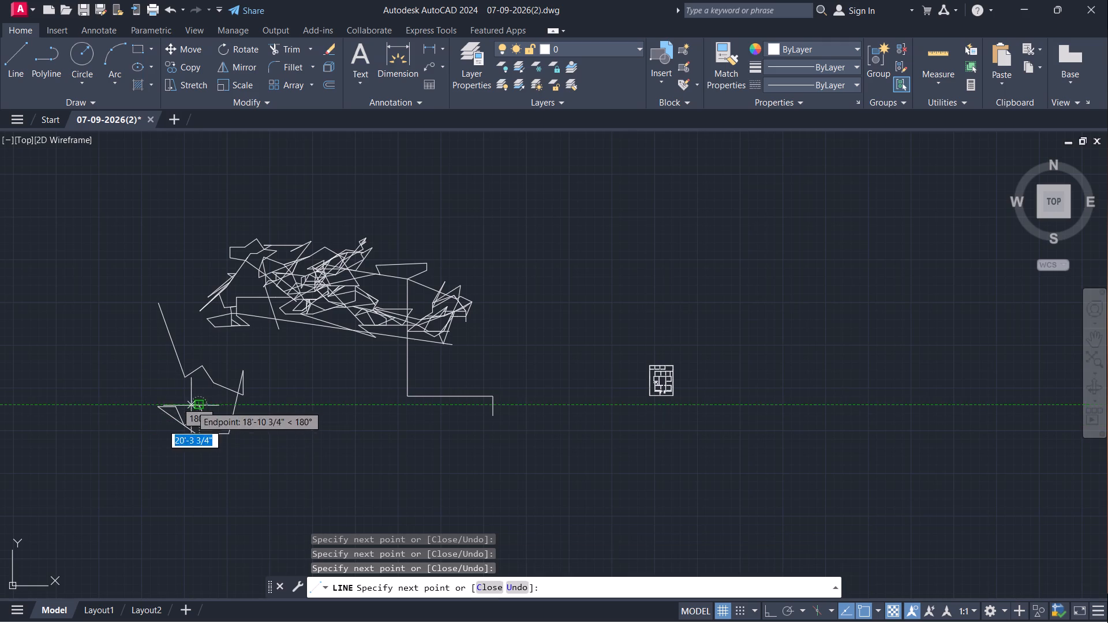
click(174, 399)
click(163, 412)
click(203, 399)
click(246, 436)
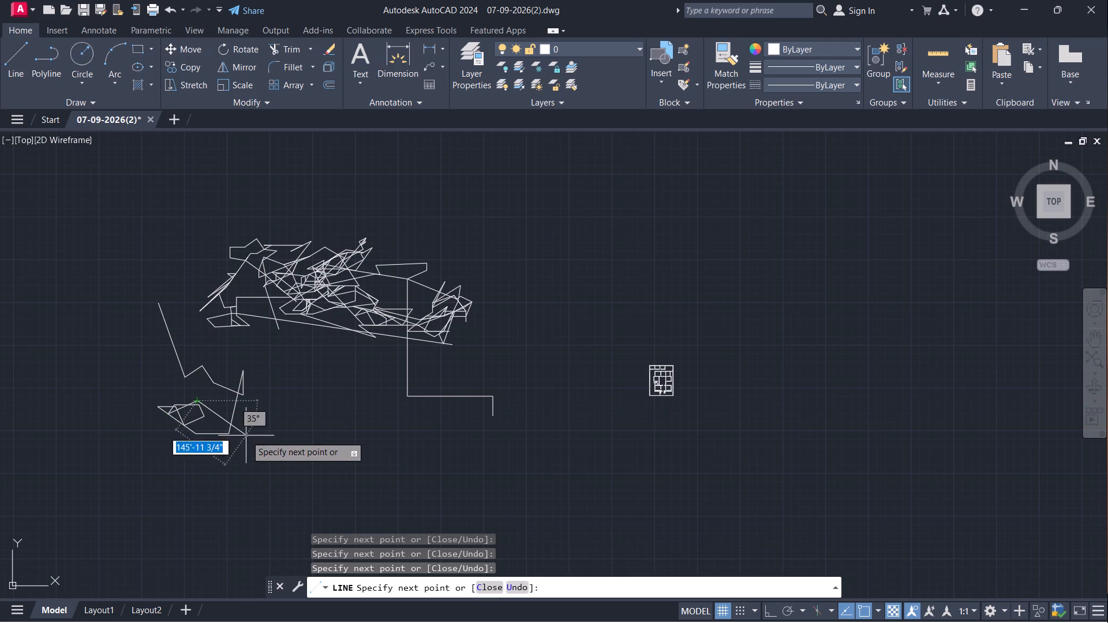
click(223, 422)
click(205, 406)
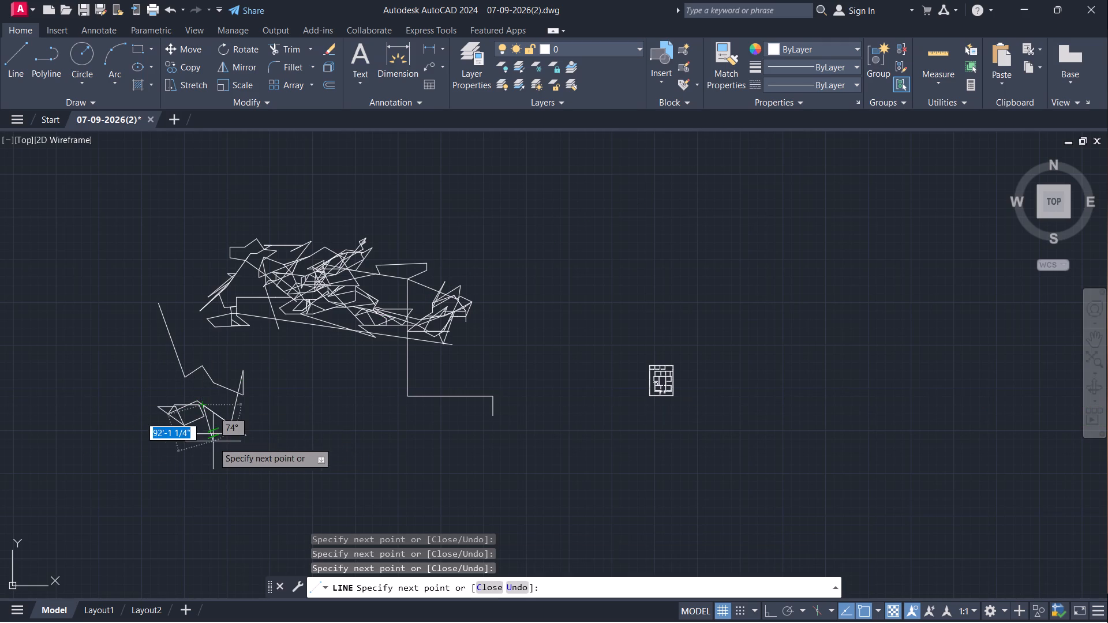
Add a spike south of the small loop, carry the line northeast along it, and return west across the shape.
click(214, 442)
drag(200, 458, 205, 452)
click(212, 440)
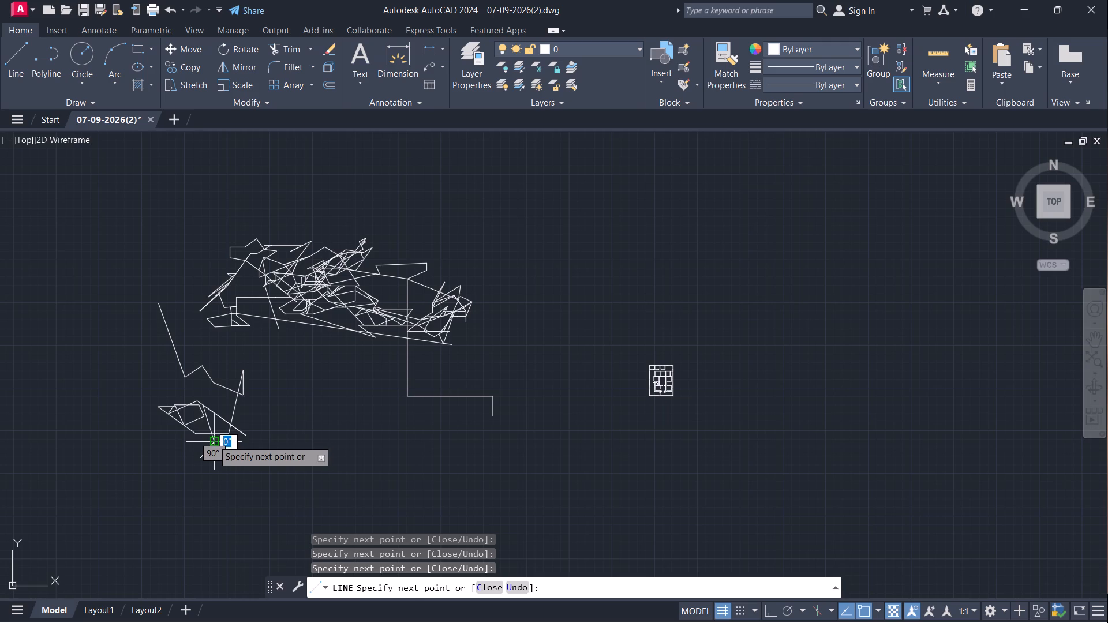
click(224, 433)
click(235, 425)
click(246, 413)
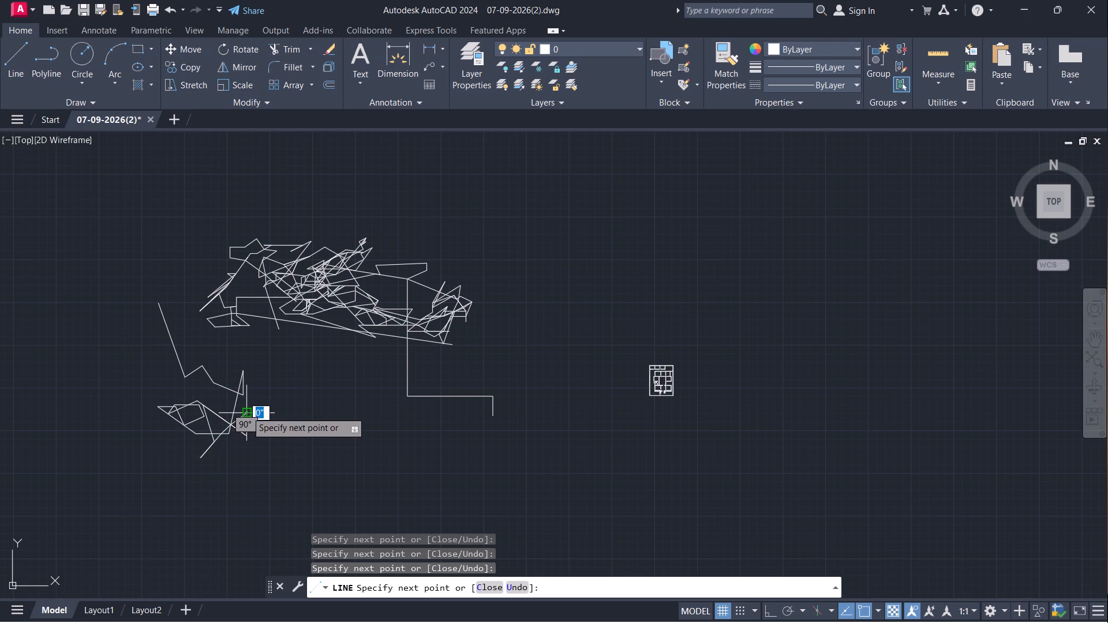
click(244, 408)
click(222, 414)
click(205, 436)
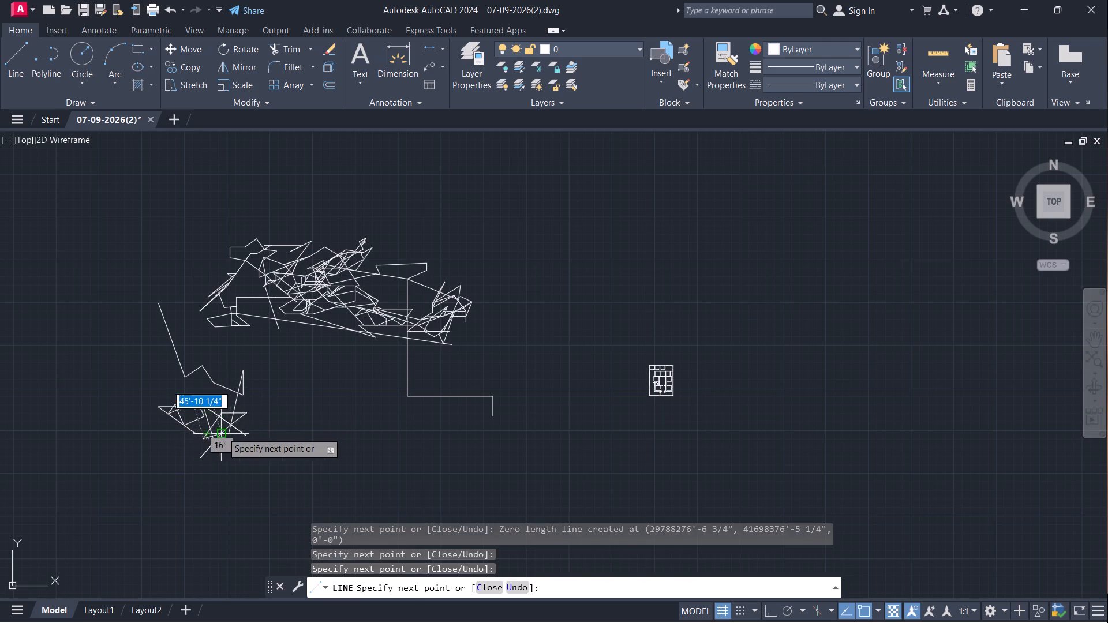
Cross the line back and forth through the new southwestern shape with short steep segments, working toward its west side.
click(238, 424)
click(199, 430)
click(187, 442)
drag(203, 407, 198, 410)
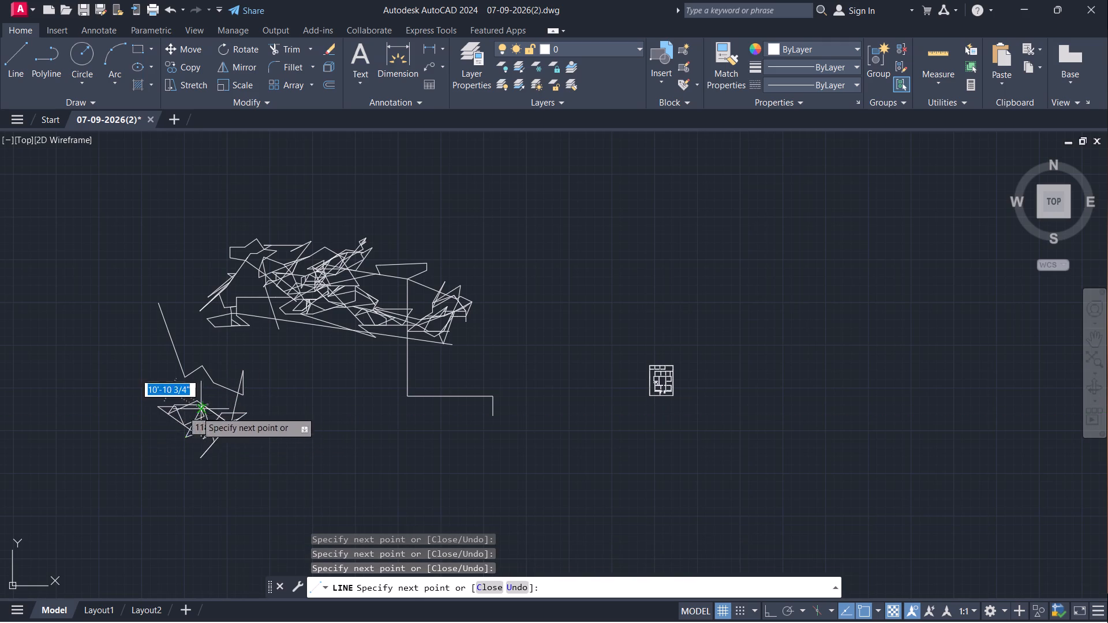
click(201, 450)
click(189, 407)
click(169, 406)
click(191, 422)
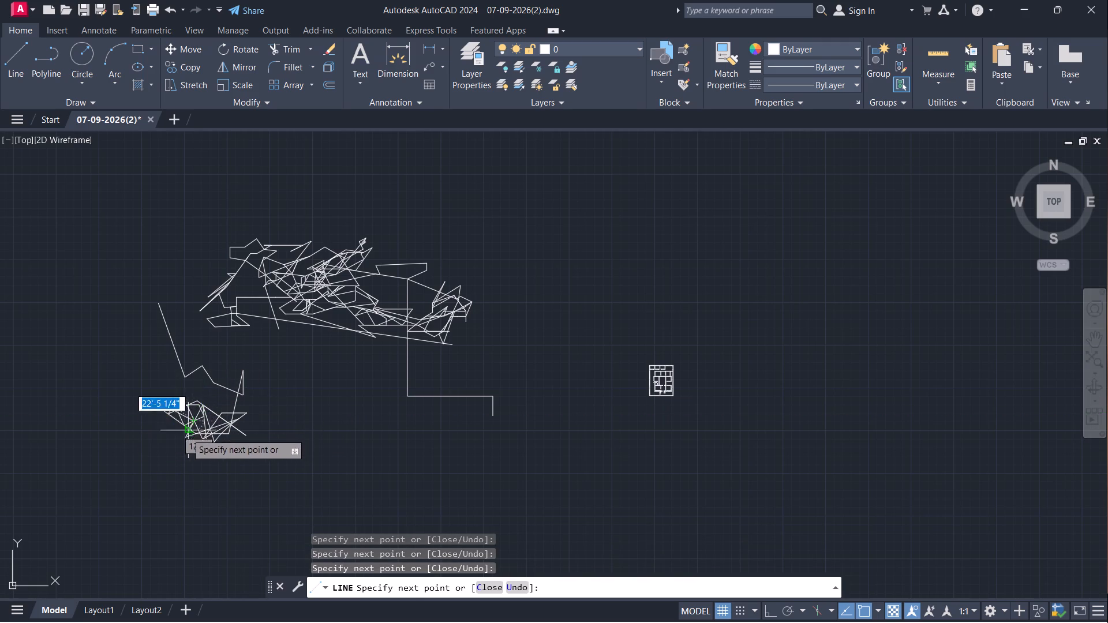
Extend the line around a small bulge at the new shape's southwest corner and back east to its centre.
click(186, 447)
click(175, 453)
click(180, 432)
click(155, 428)
click(144, 441)
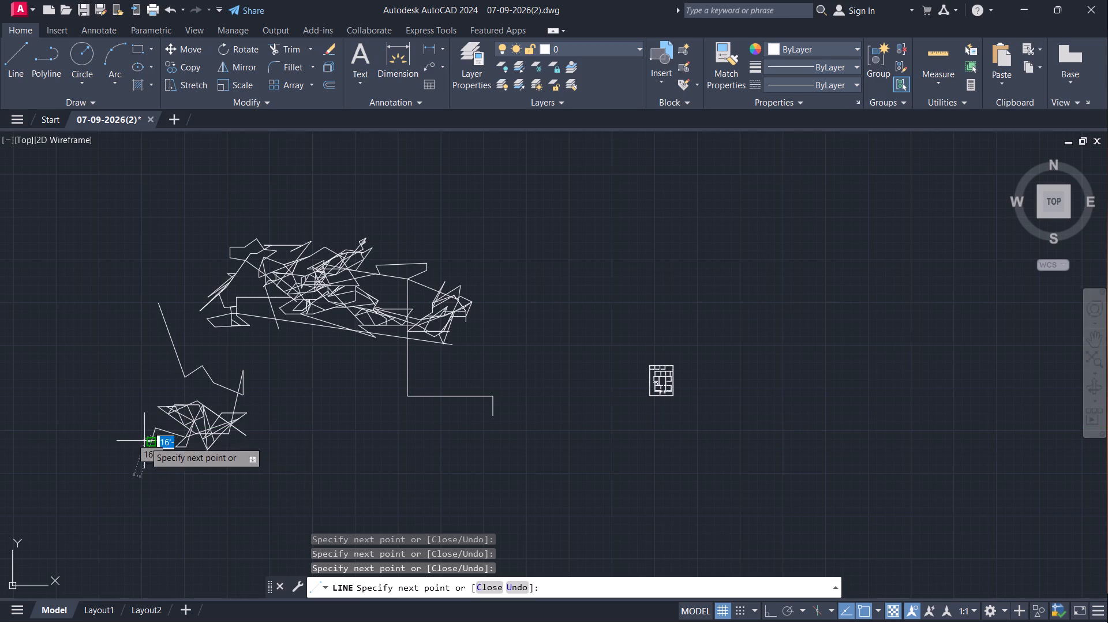
drag(155, 444, 162, 445)
click(177, 440)
click(196, 431)
click(193, 421)
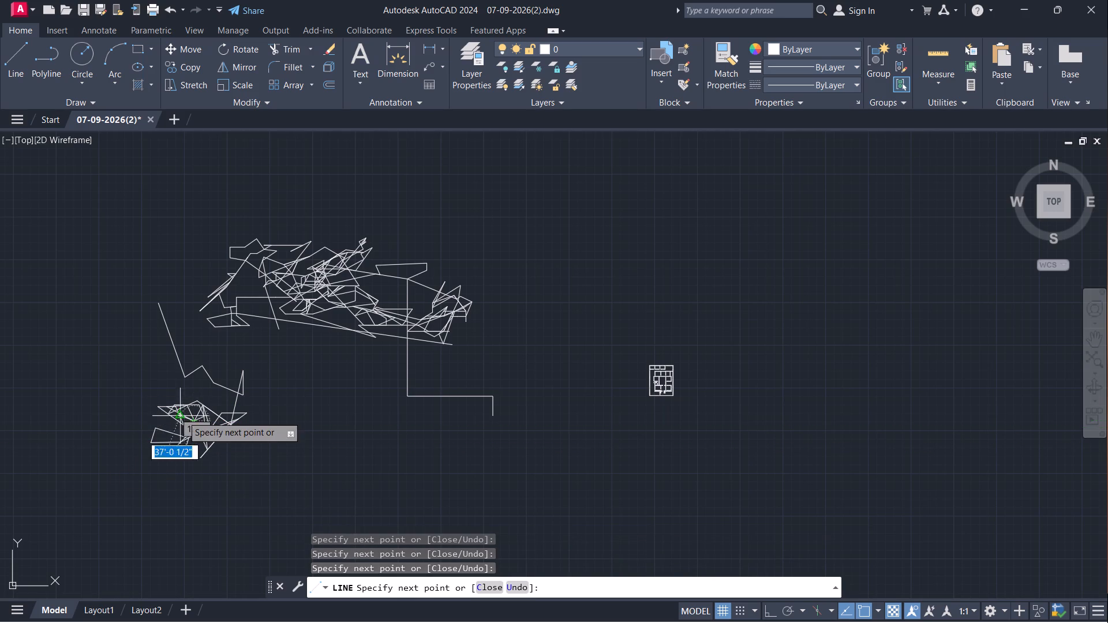
Weave short segments through the centre of the new shape, and run the line northeast to the initial zigzag.
click(182, 416)
click(192, 410)
drag(194, 411, 197, 416)
double_click(198, 436)
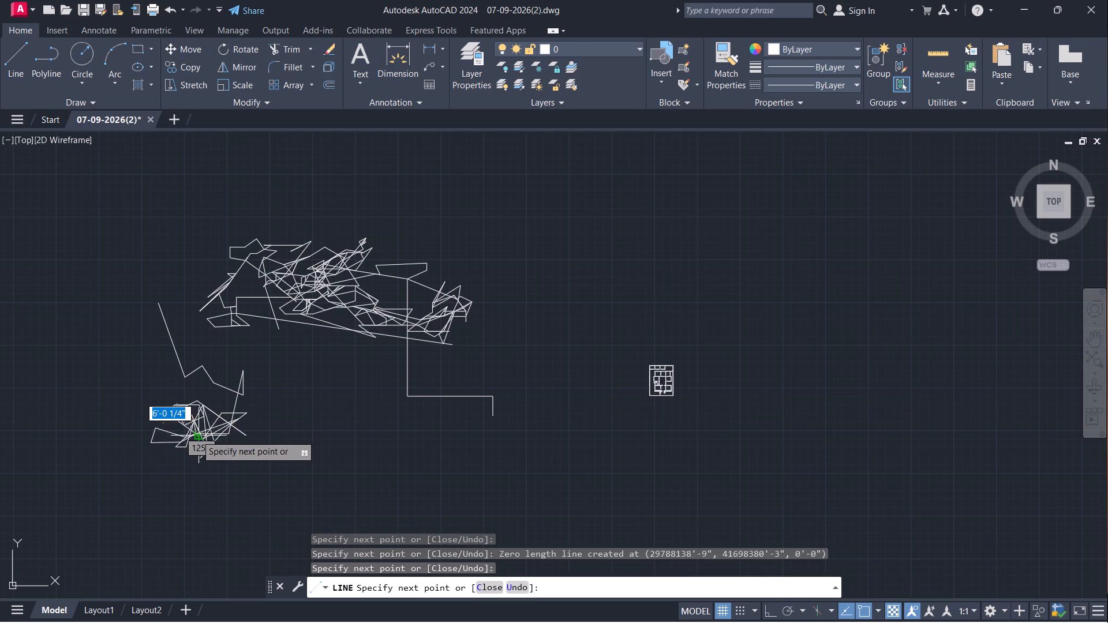
click(179, 423)
click(180, 407)
click(188, 398)
click(229, 393)
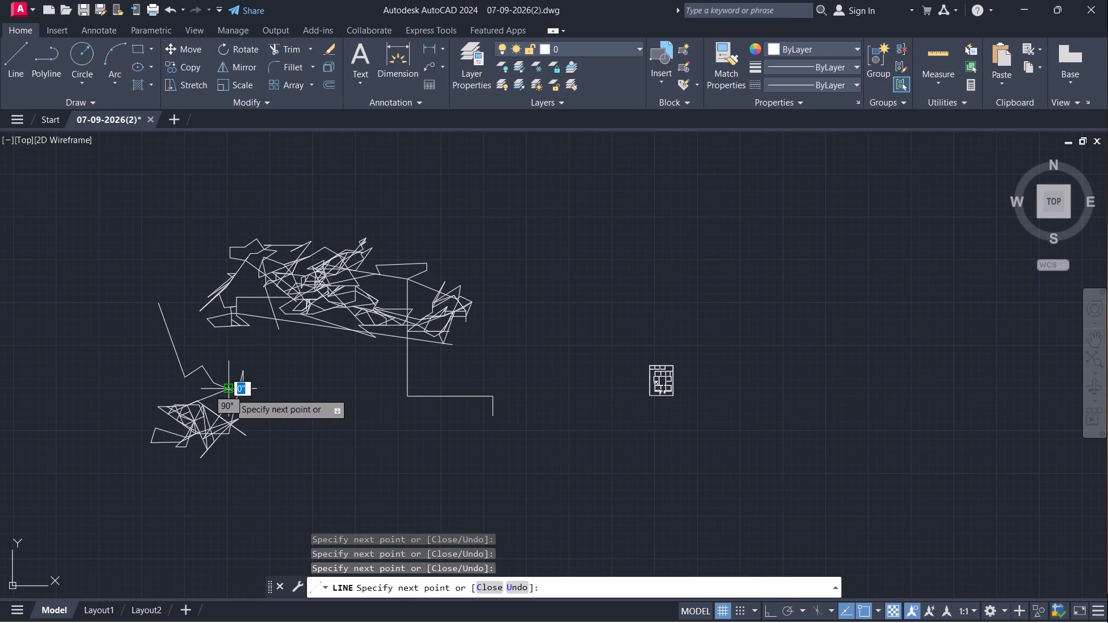
Draw steep doubled-back spikes along the new shape's east side, extending the line to its eastern edge.
click(260, 447)
click(246, 426)
click(237, 411)
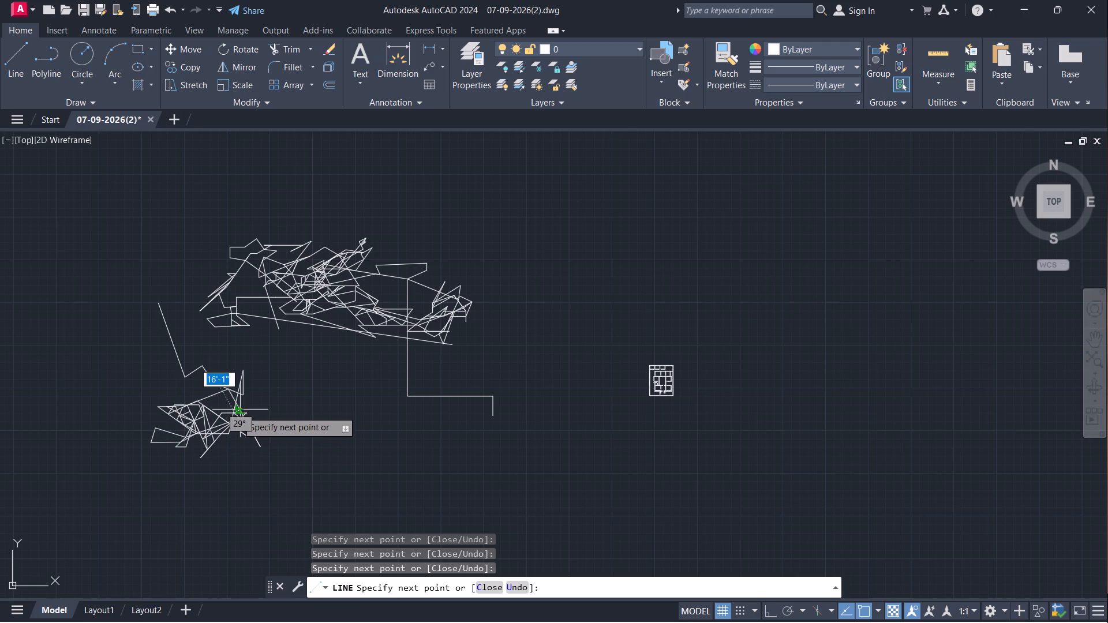
click(232, 447)
click(226, 437)
click(229, 414)
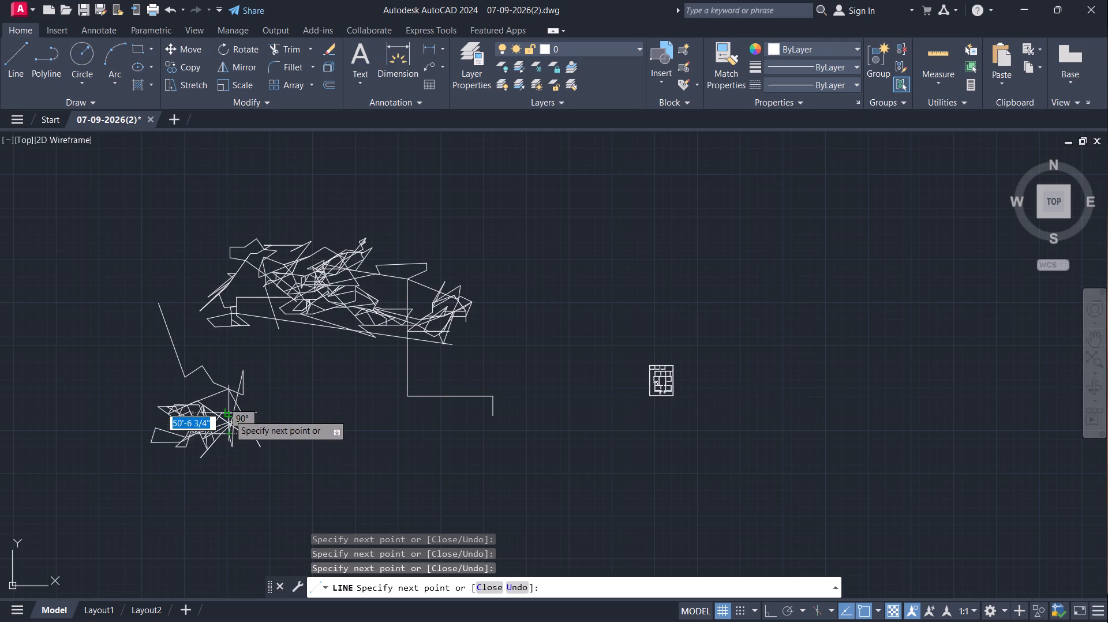
click(213, 405)
click(255, 406)
click(248, 432)
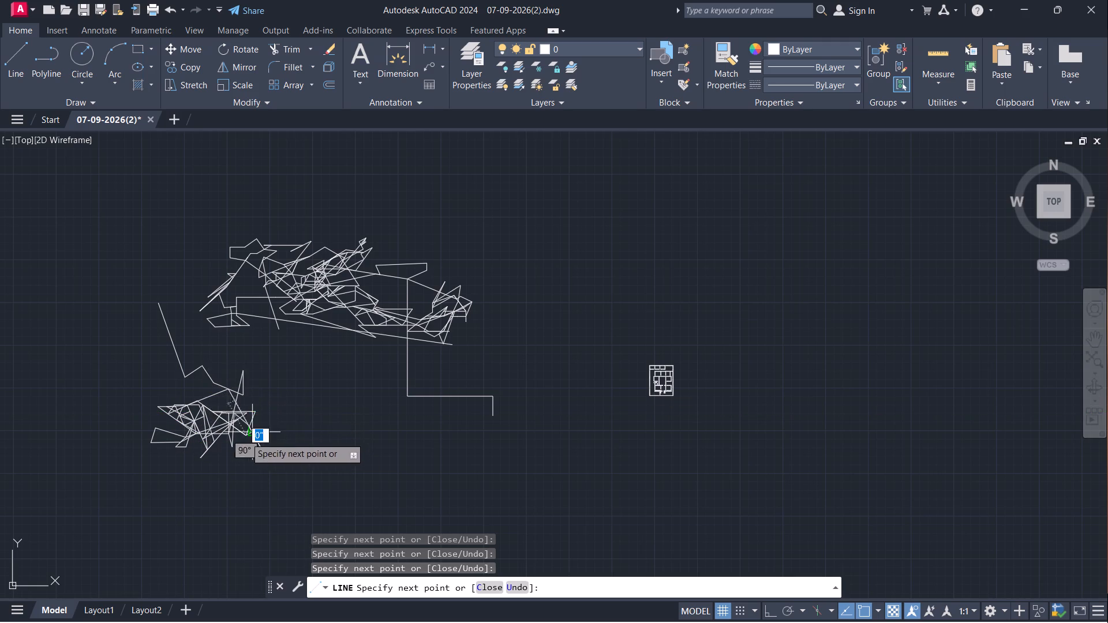
Run the line southwest below the new shape, form a narrow loop there, and bring it back to the shape's south edge.
click(215, 473)
click(202, 506)
click(216, 498)
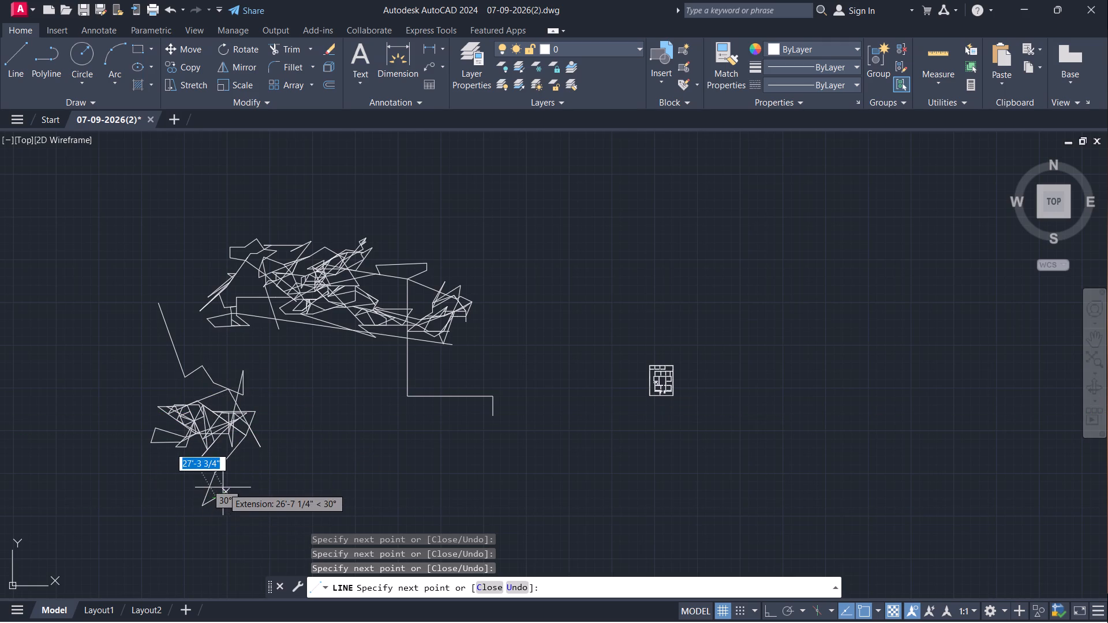
click(223, 487)
click(227, 478)
click(230, 471)
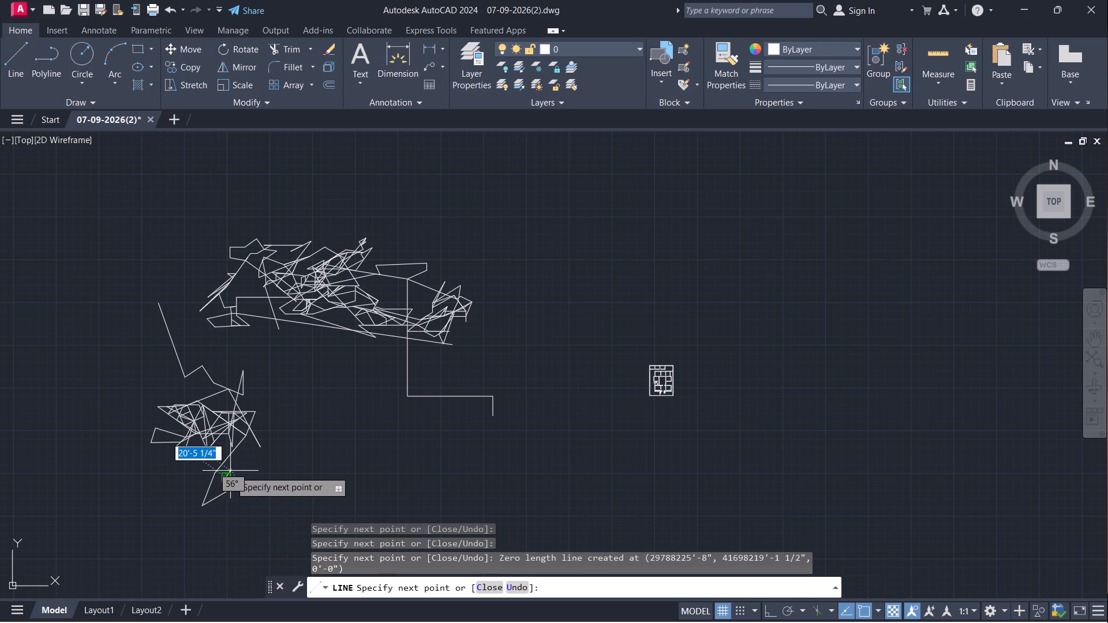
click(238, 457)
click(225, 461)
click(210, 466)
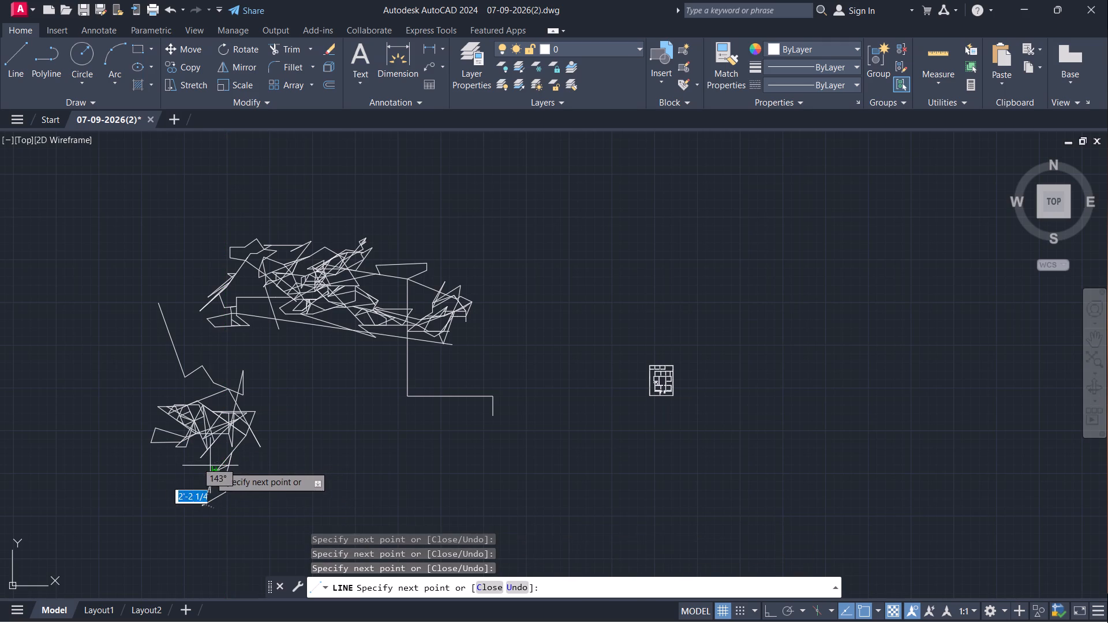
click(216, 457)
click(227, 447)
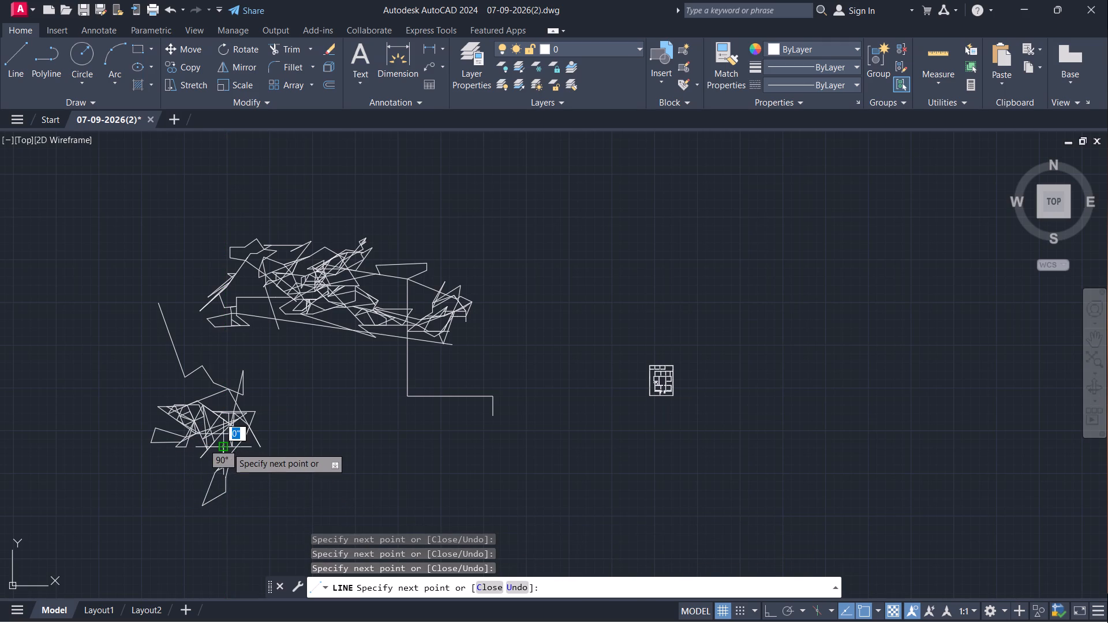
click(228, 452)
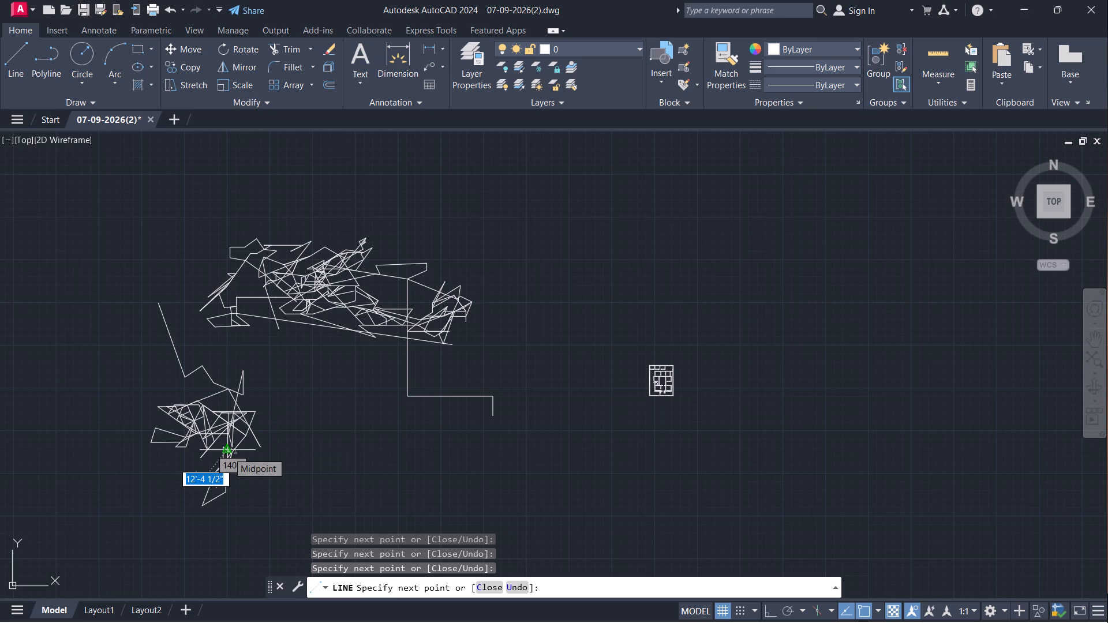
Draw short doubled-back line segments down the new shape's west tip and back up to its middle.
click(160, 434)
click(157, 444)
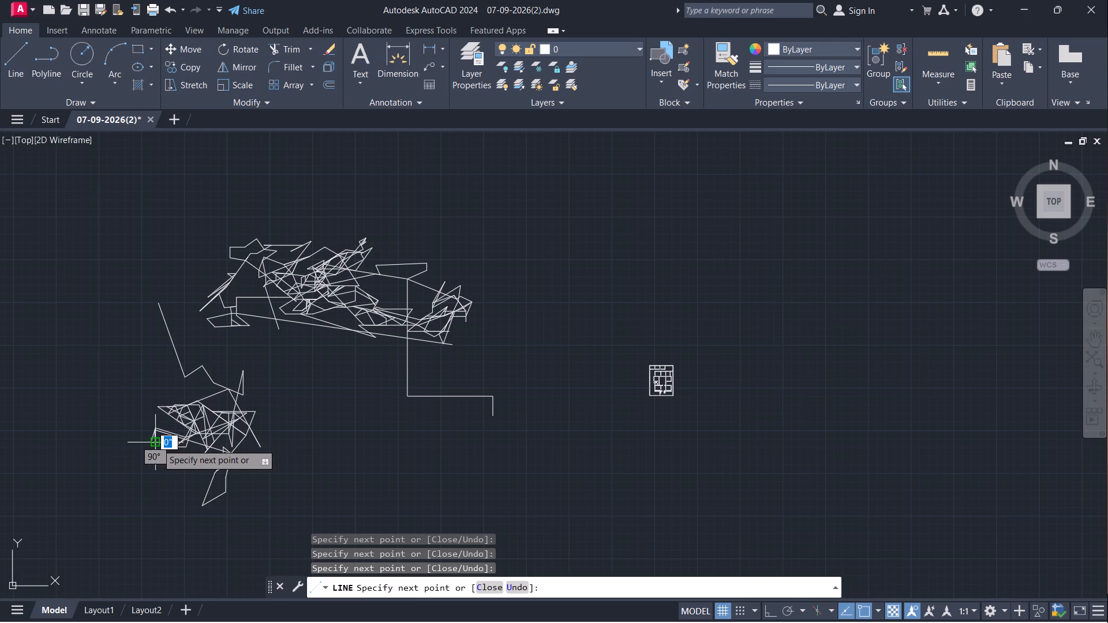
click(157, 448)
click(152, 461)
click(149, 464)
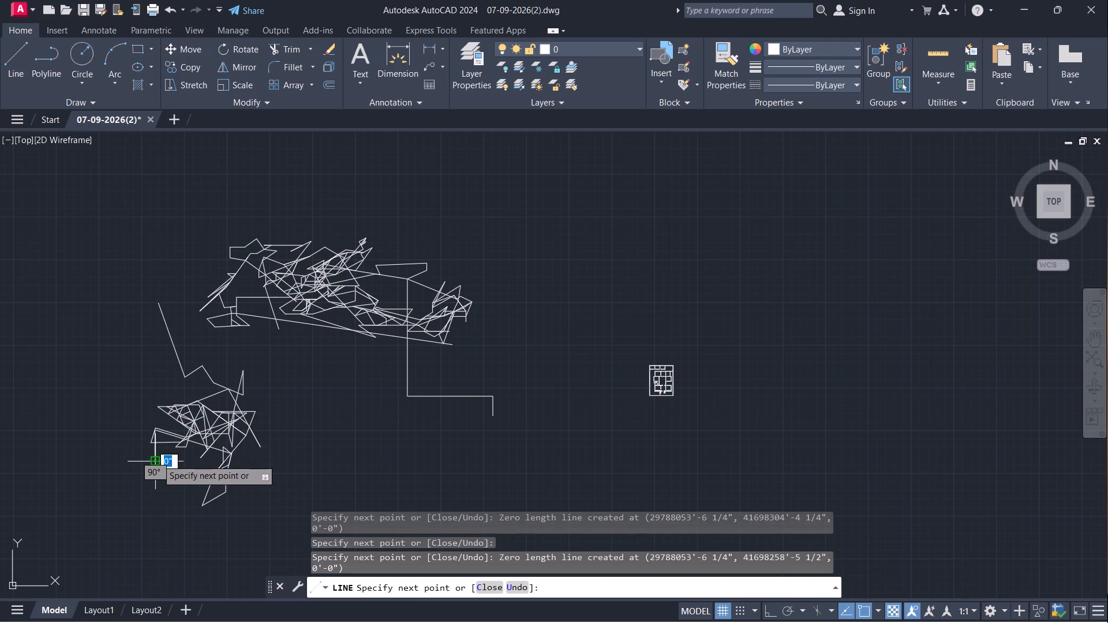
click(157, 459)
click(168, 448)
click(156, 446)
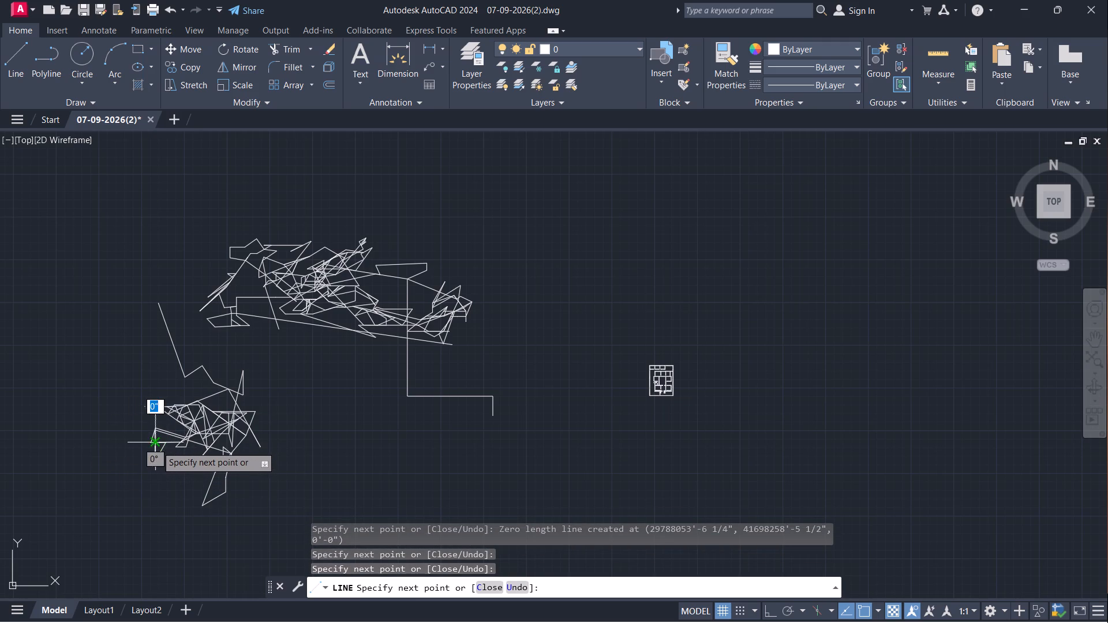
Run the line east into the shape's southwest part, double it back over short segments, and return it southwest below the west tip.
click(182, 434)
drag(177, 451, 176, 456)
click(174, 458)
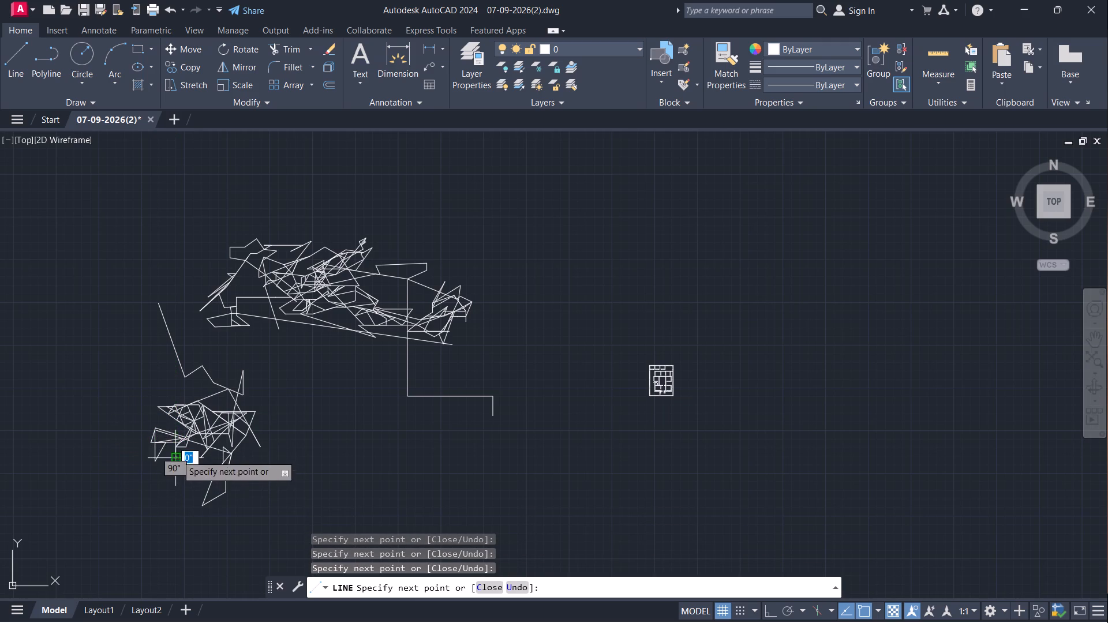
click(181, 451)
click(182, 451)
click(182, 452)
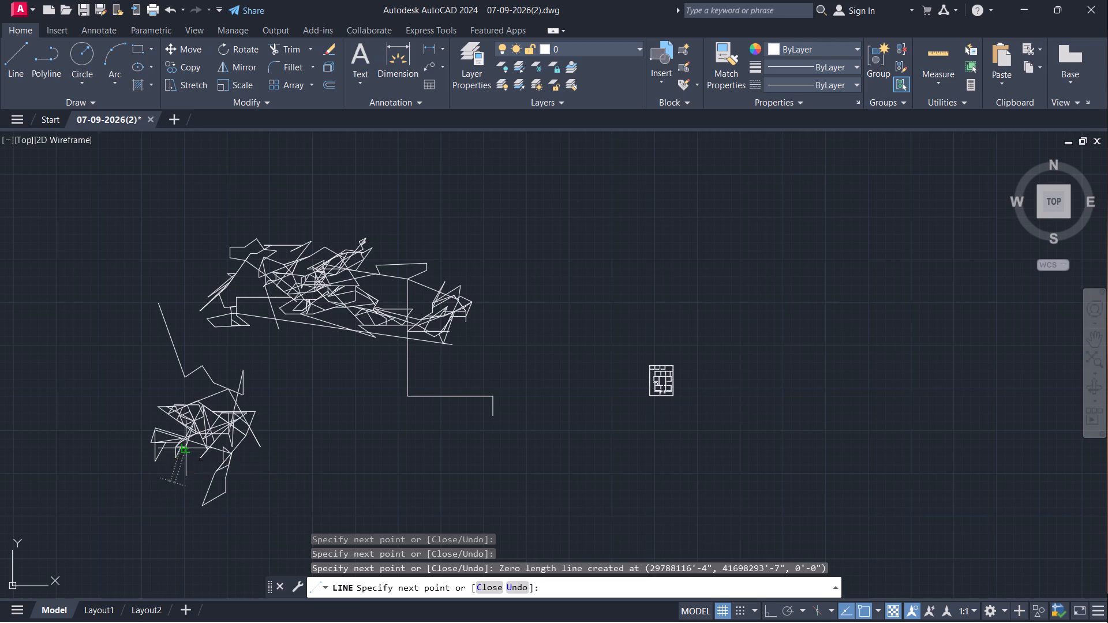
click(182, 453)
click(182, 453)
click(172, 459)
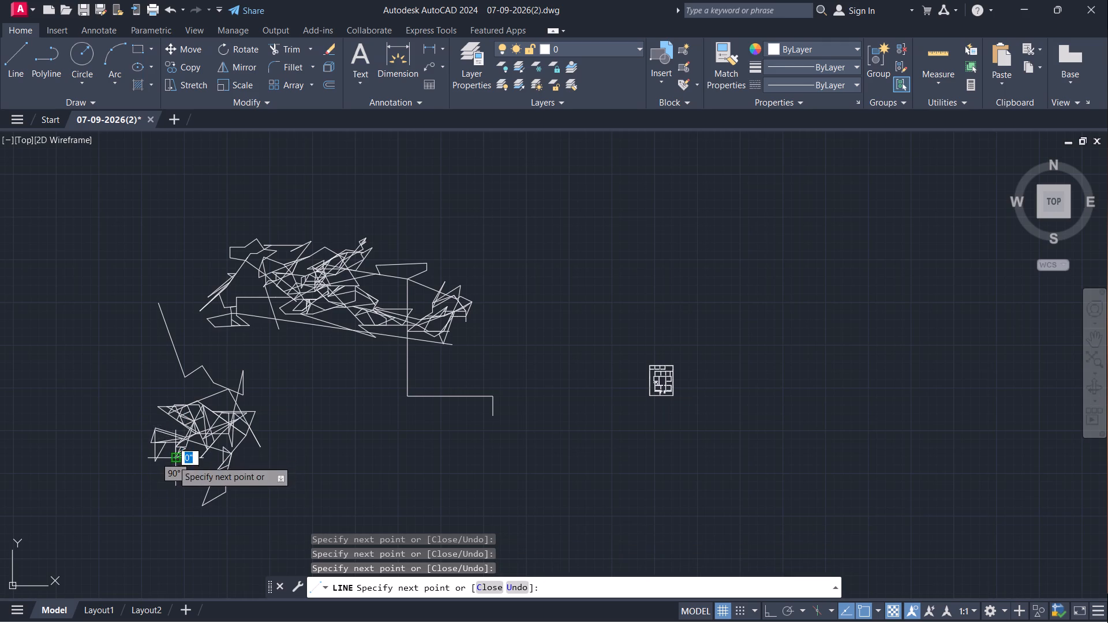
click(169, 464)
click(169, 464)
click(159, 474)
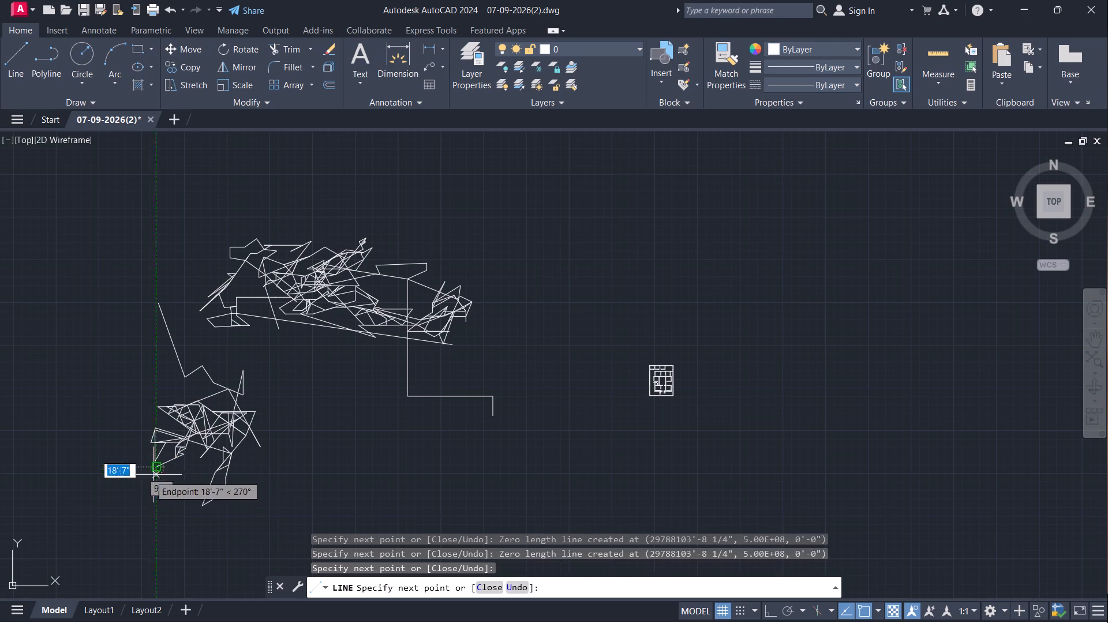
Draw a long pointed spike out to the southwest of the shape and bring the line back northeast to its centre.
click(143, 478)
click(129, 477)
click(137, 452)
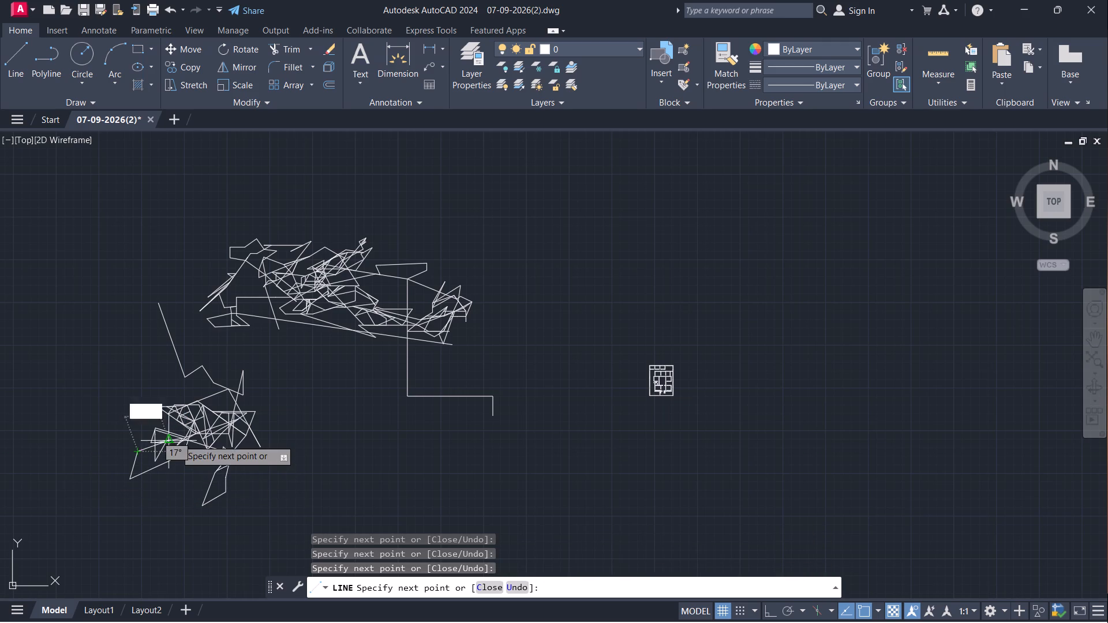
click(177, 438)
click(191, 436)
click(180, 419)
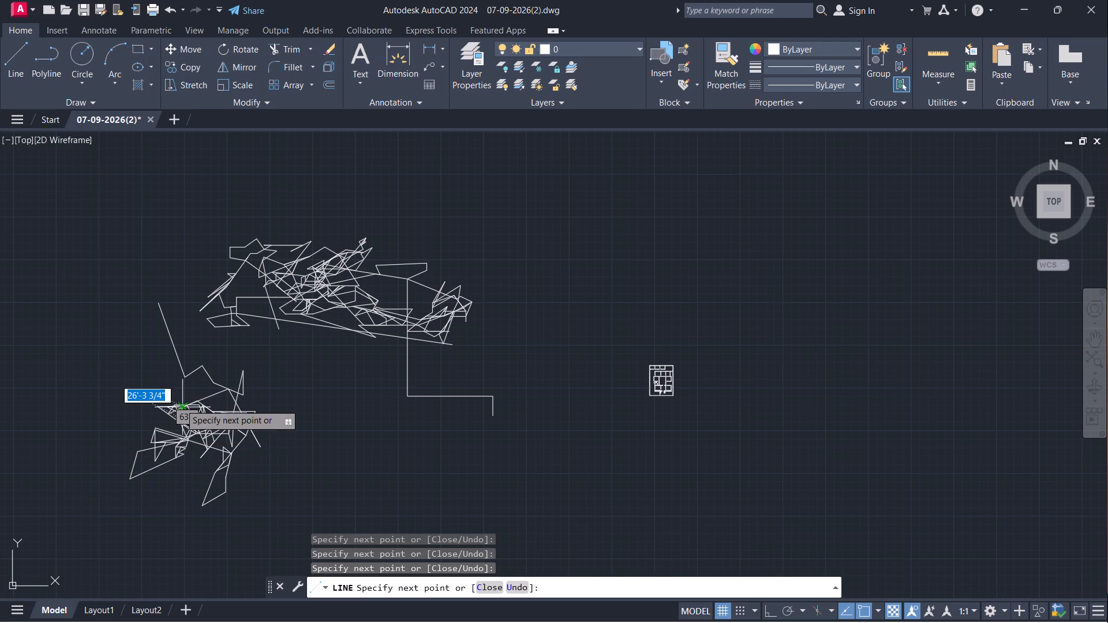
Extend the line over the shape's north side, doubling it back through the initial zigzag to the northeast corner.
click(180, 404)
click(169, 399)
click(195, 386)
click(224, 396)
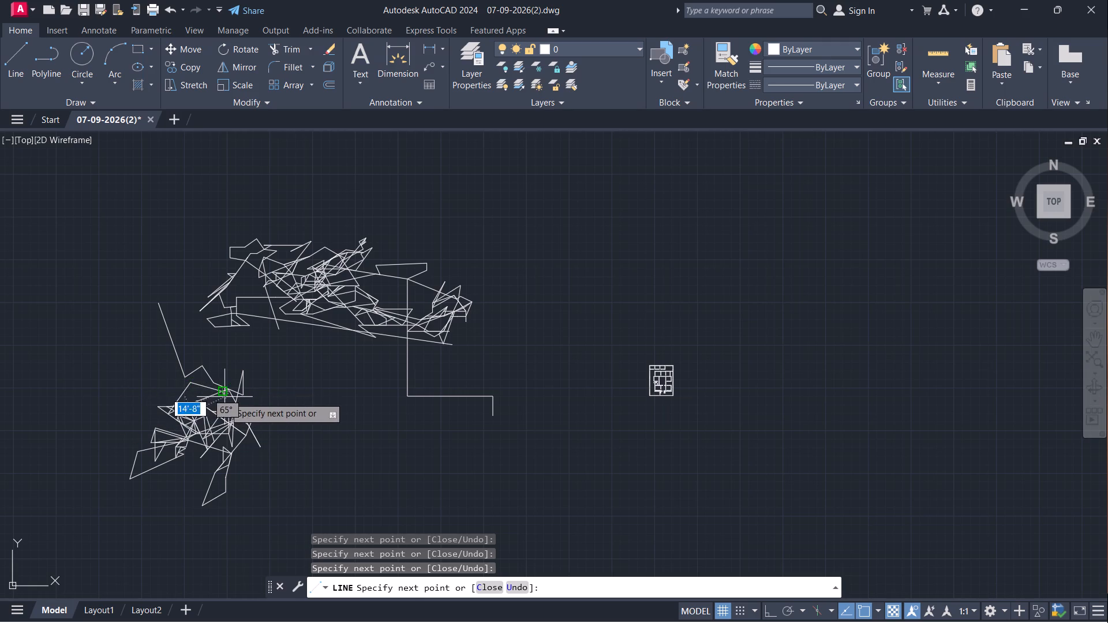
click(191, 377)
click(224, 374)
drag(235, 392, 236, 395)
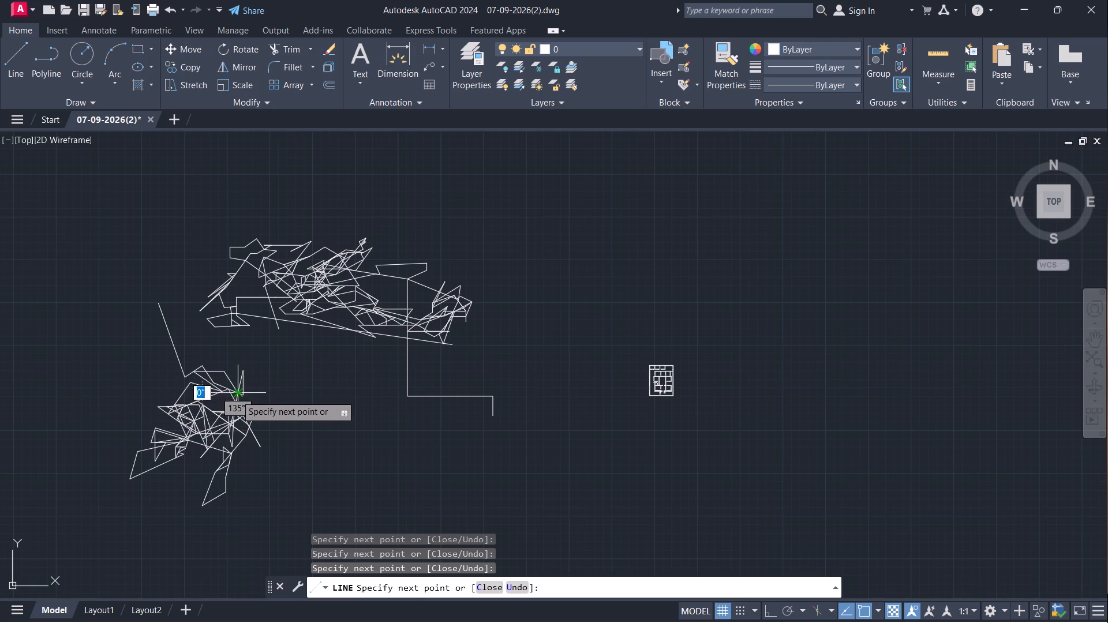
drag(236, 395, 236, 397)
Run the line down the shape's east side to its south edge, and return it northeast to the east interior.
click(238, 406)
click(241, 412)
click(242, 417)
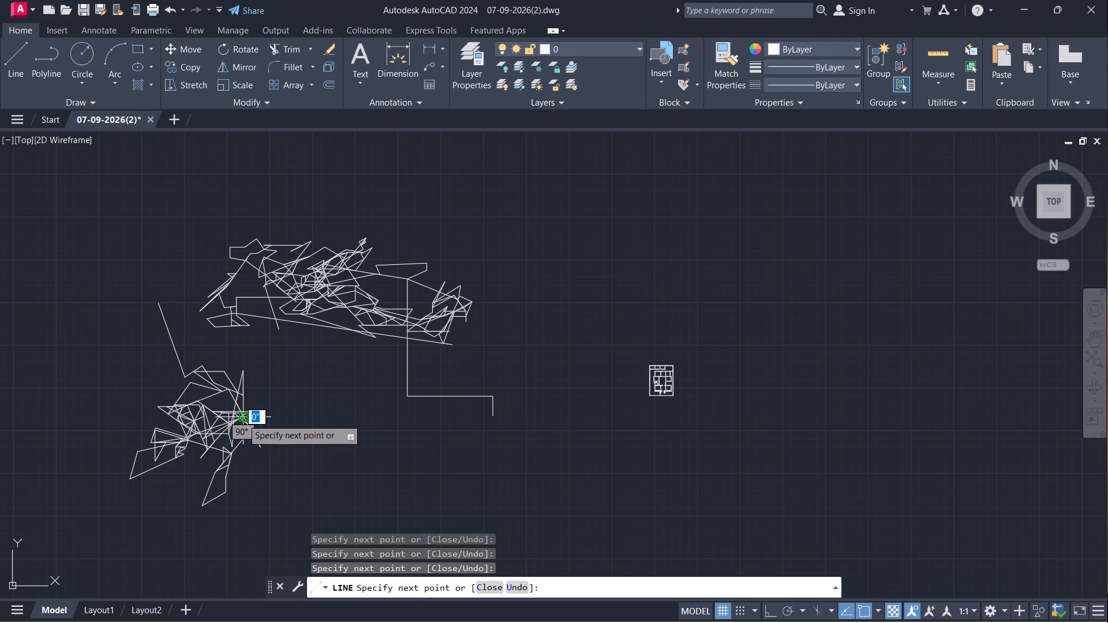
click(240, 422)
click(236, 431)
click(234, 436)
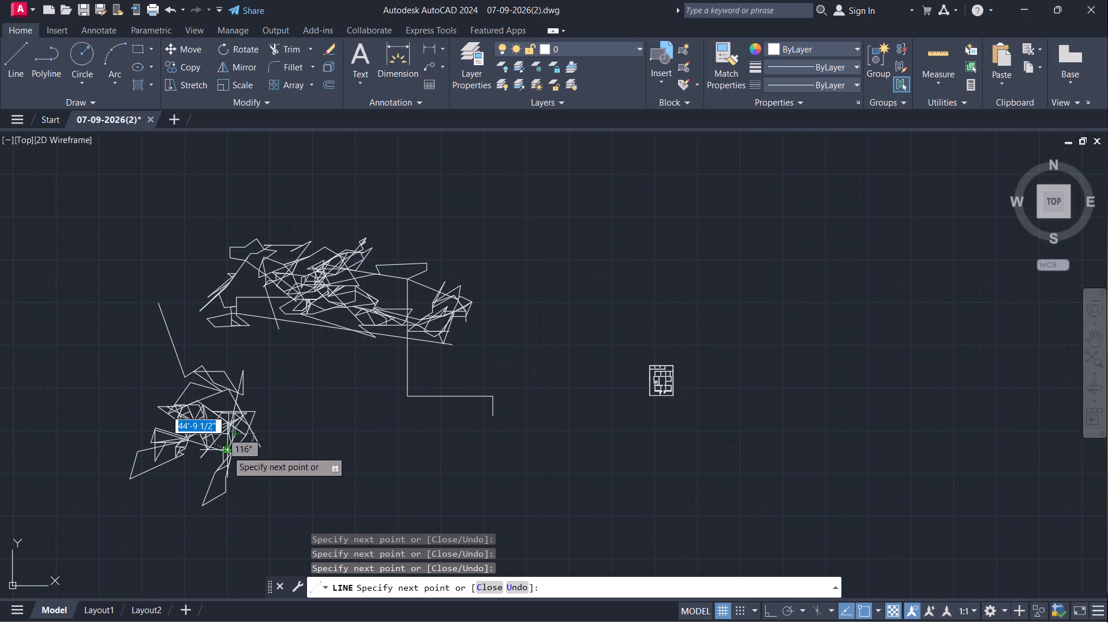
click(227, 451)
click(214, 455)
click(223, 440)
click(235, 422)
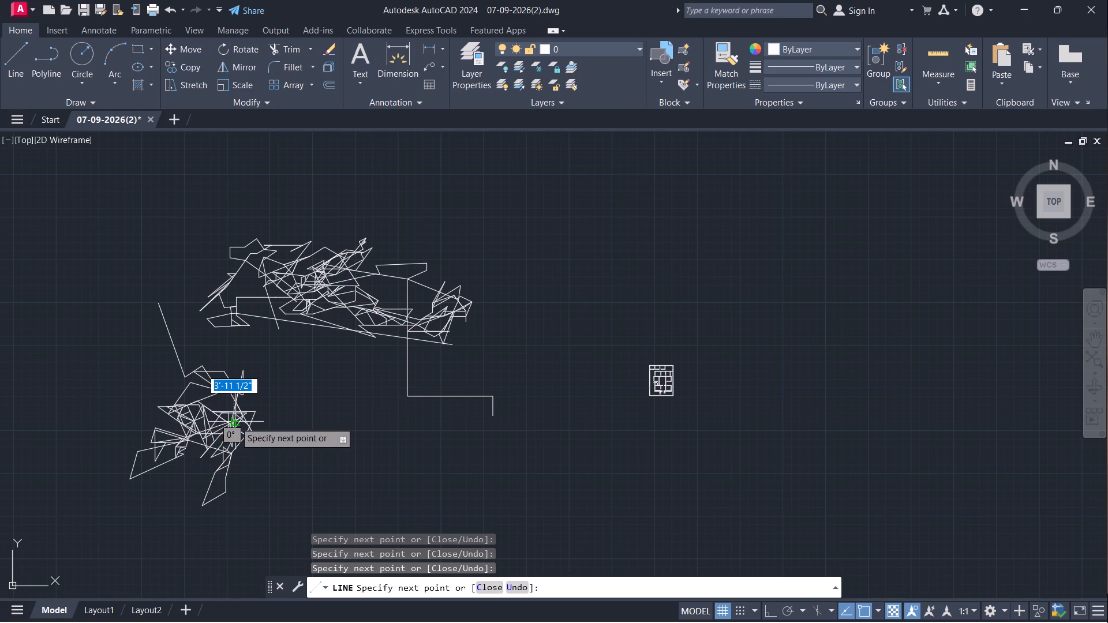
Carry the line out to the shape's eastern edge and back west in short segments along the south side.
drag(257, 427, 257, 434)
click(256, 442)
click(256, 443)
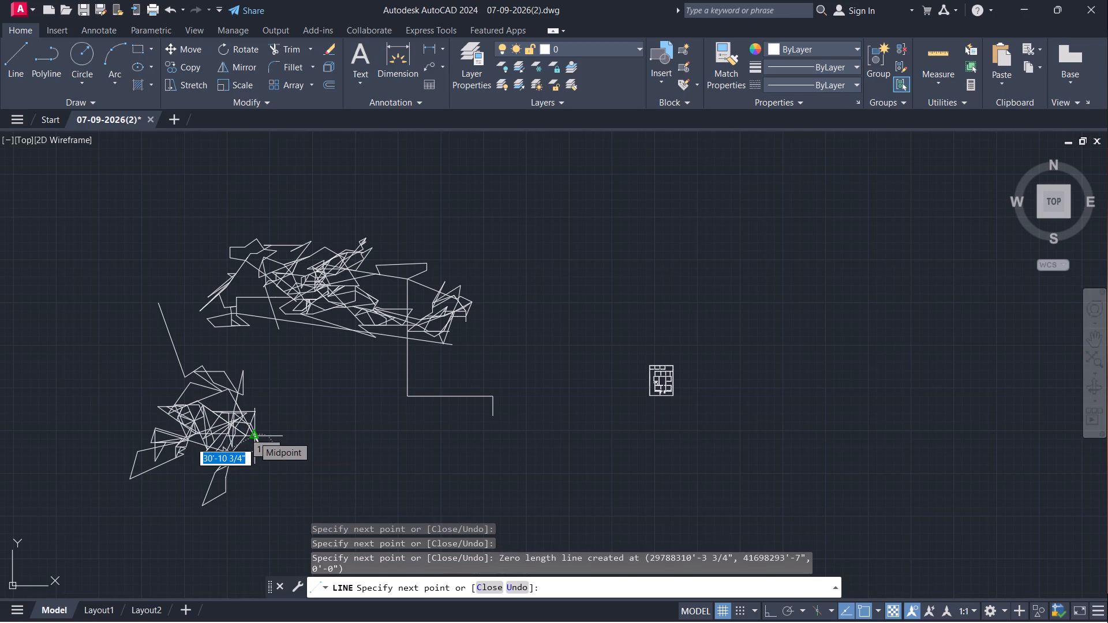
click(253, 436)
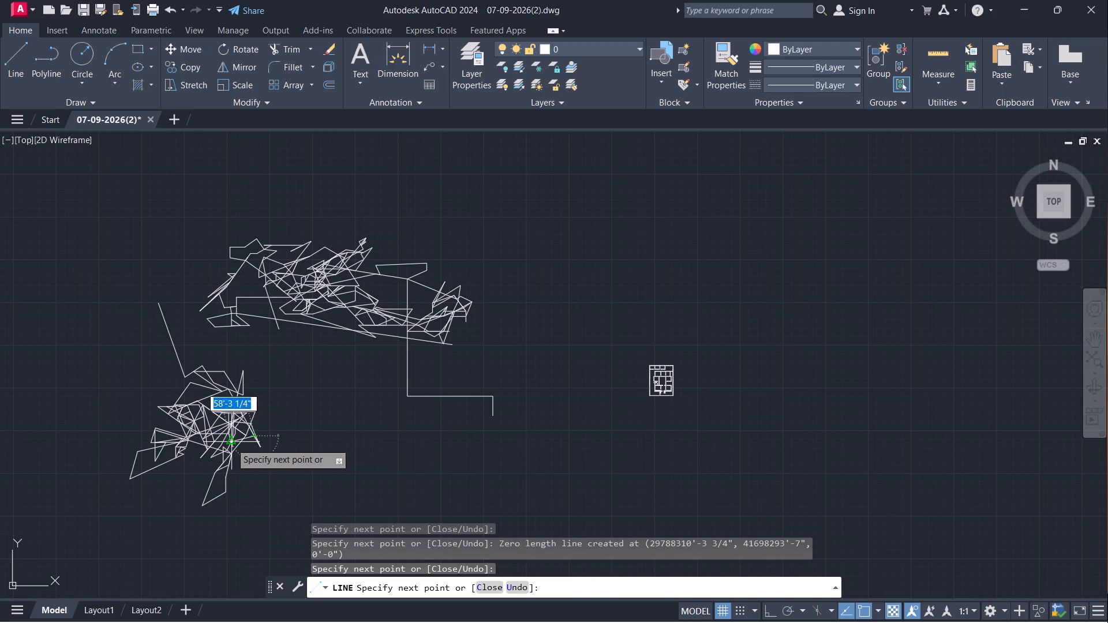
click(231, 444)
click(223, 448)
click(220, 449)
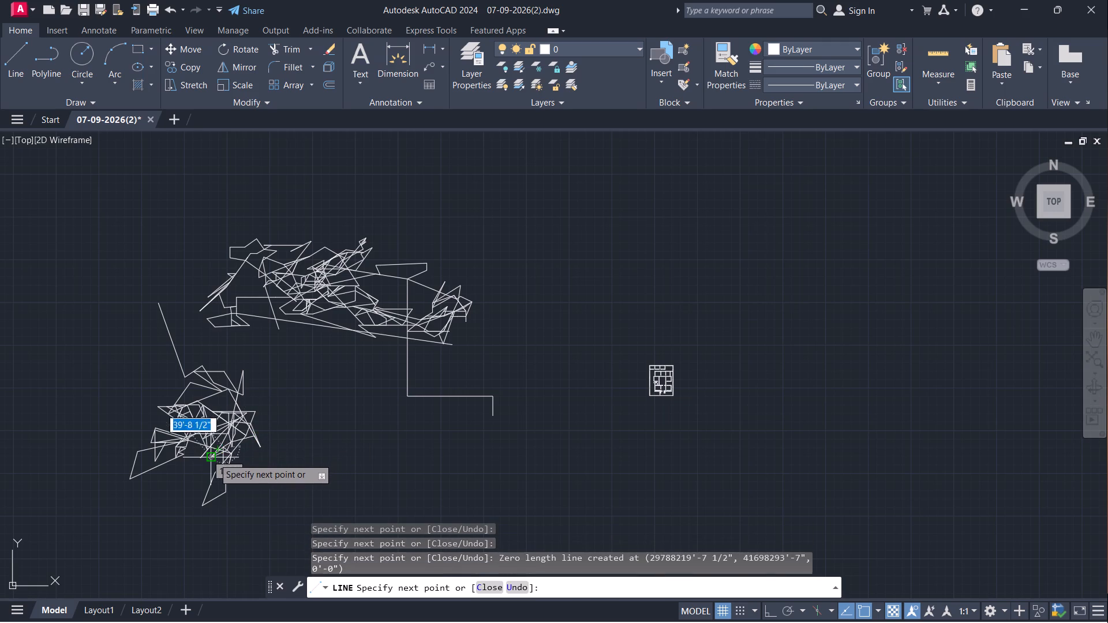
click(214, 459)
click(208, 453)
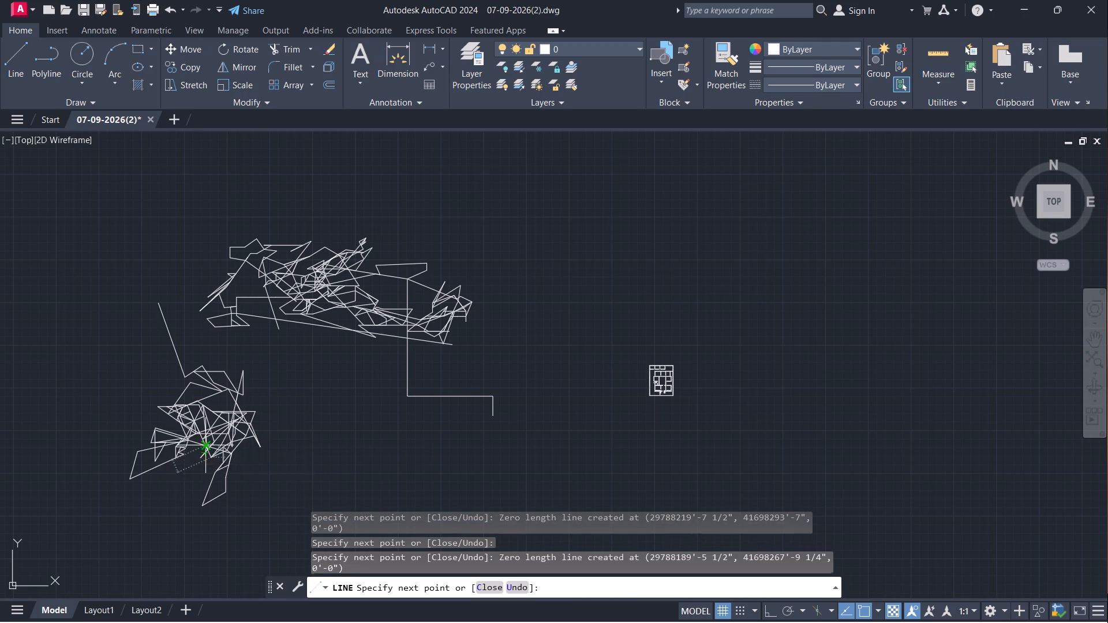
click(204, 448)
click(205, 444)
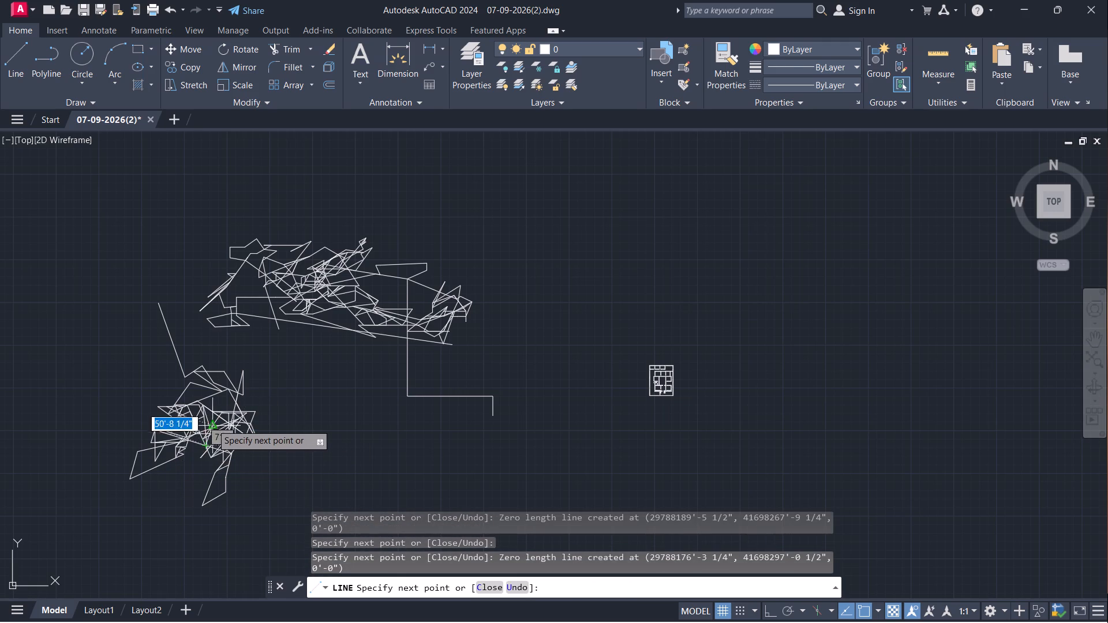
Take the line north to the shape's centre, east to its edge, and around a narrow spike pointing northeast.
click(211, 418)
click(241, 421)
click(261, 415)
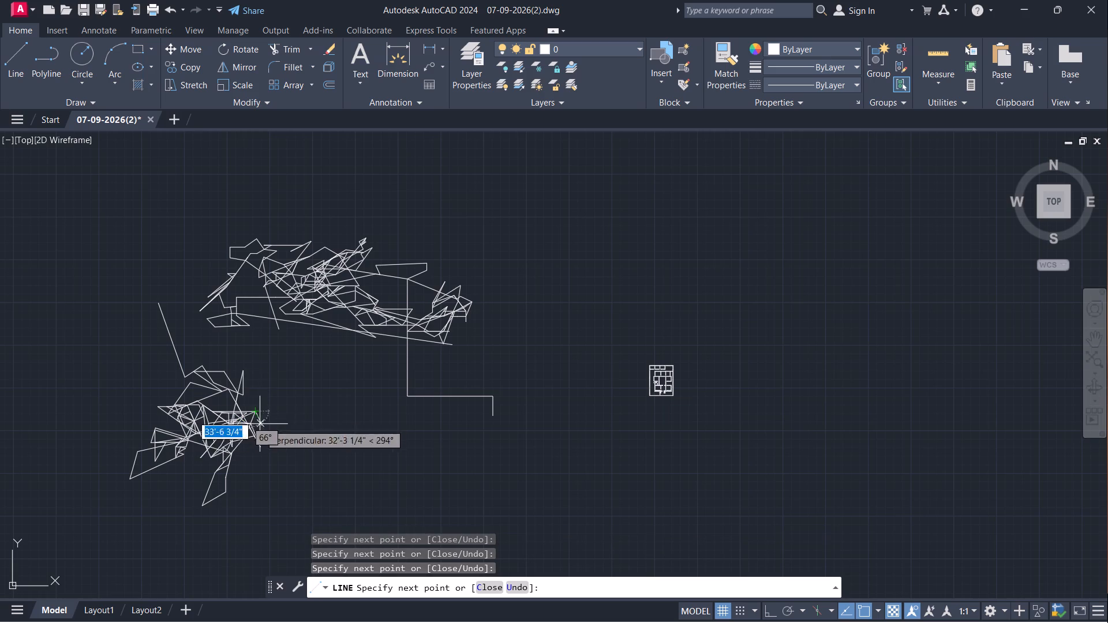
click(260, 429)
click(260, 425)
click(258, 412)
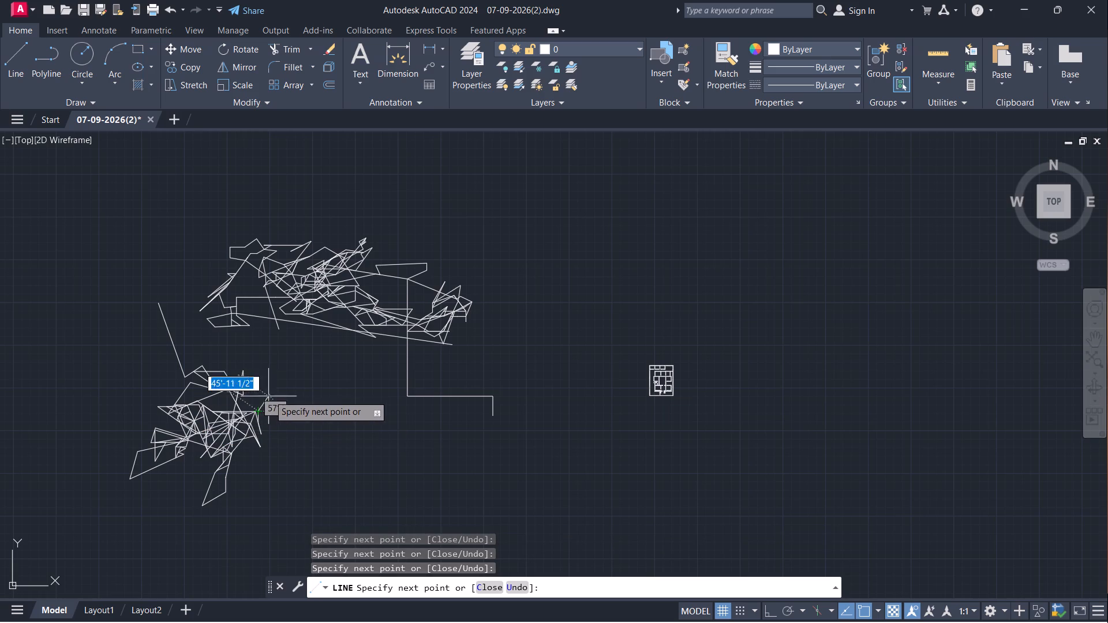
drag(269, 395, 268, 404)
click(259, 433)
click(260, 437)
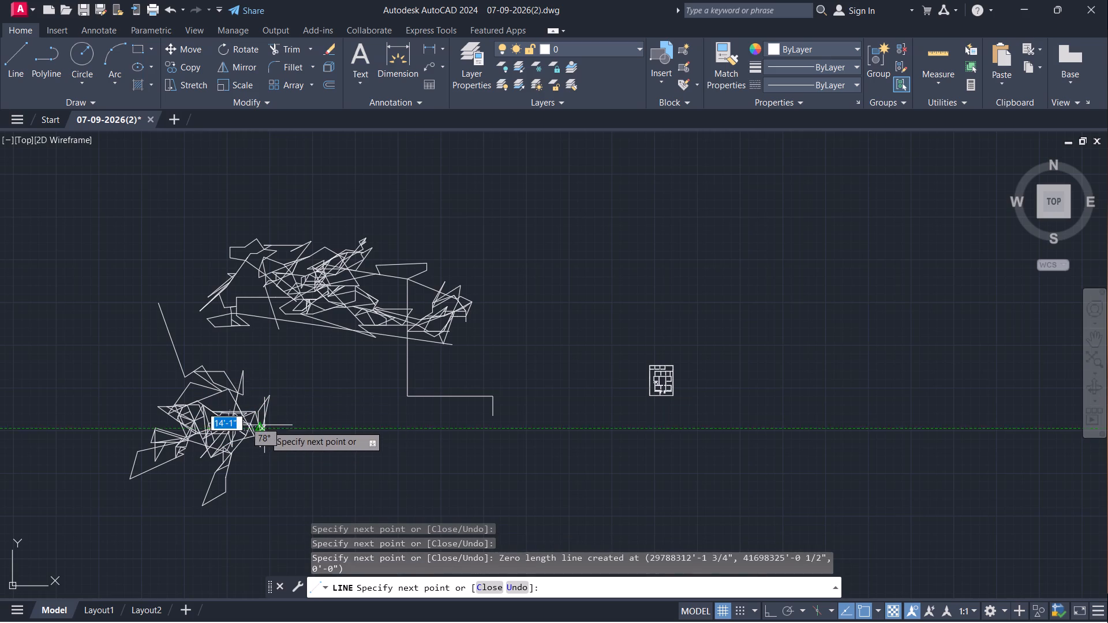
Double the line back along the eastern spike and add a small notch projecting east, returning toward the shape's edge.
click(264, 425)
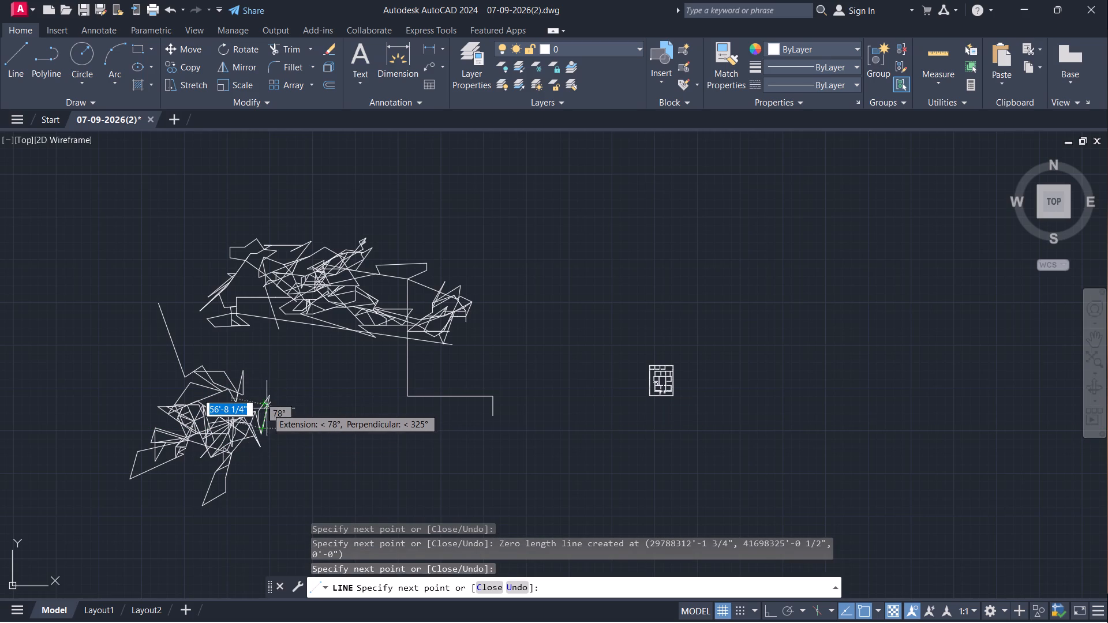
click(267, 412)
click(259, 419)
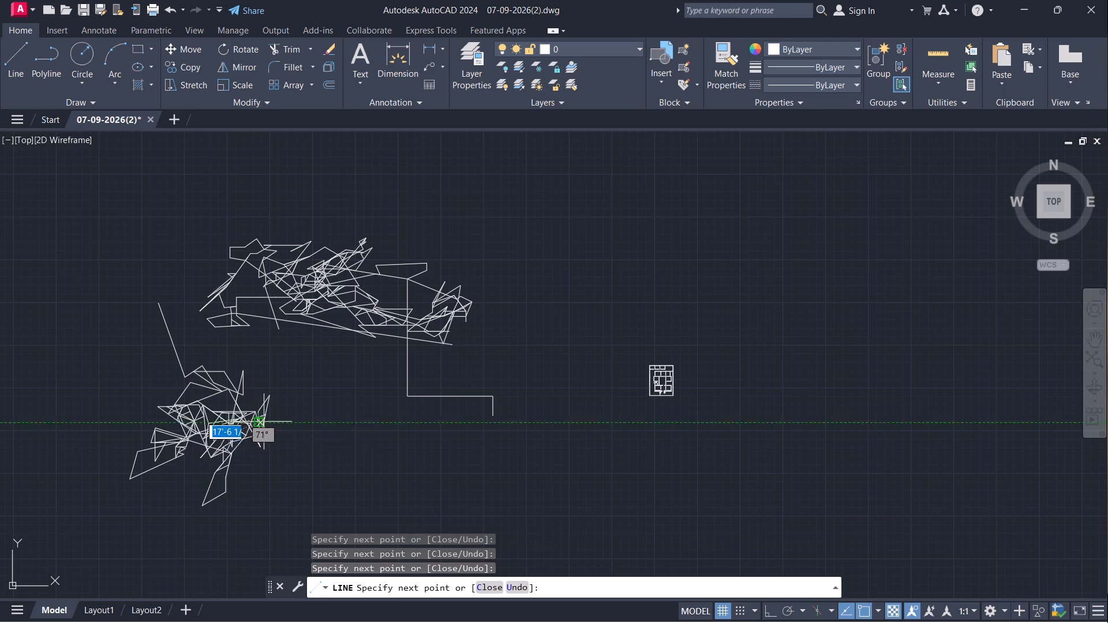
click(267, 422)
click(267, 429)
click(279, 423)
click(285, 414)
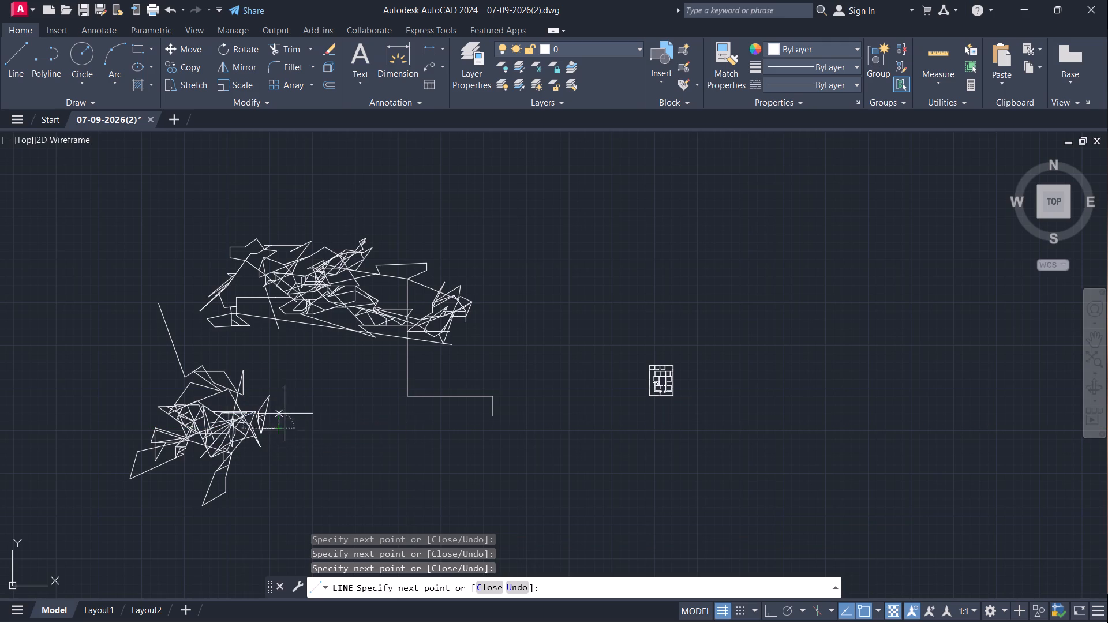
click(275, 424)
click(272, 429)
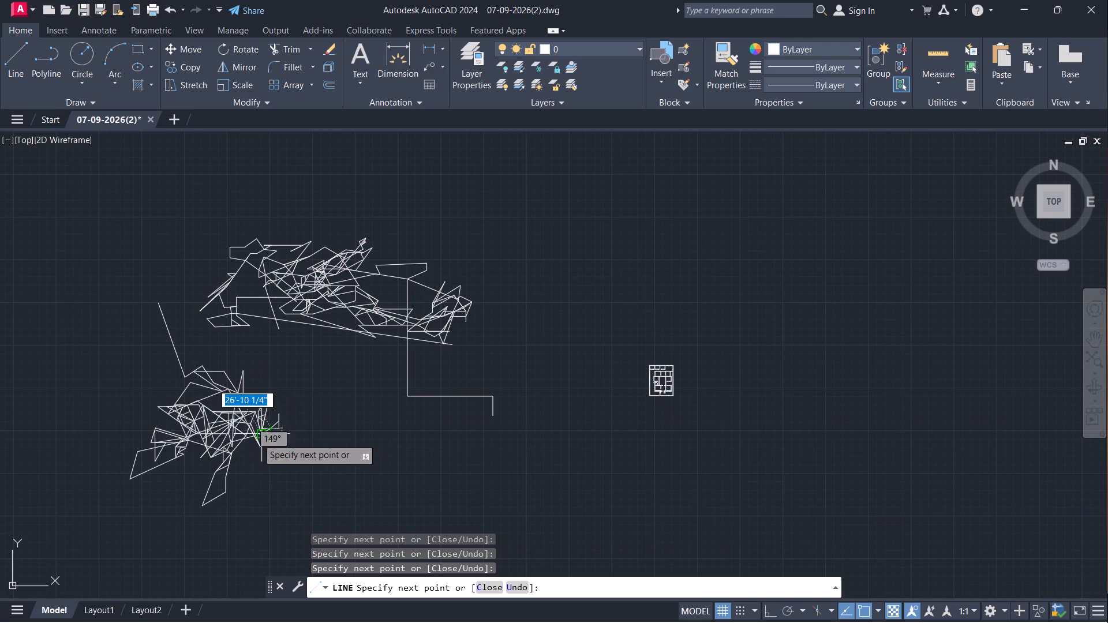
Loop the line southwest through the shape's east interior and back to the edge, ending at the southeast corner endpoint.
click(259, 440)
click(247, 447)
click(248, 441)
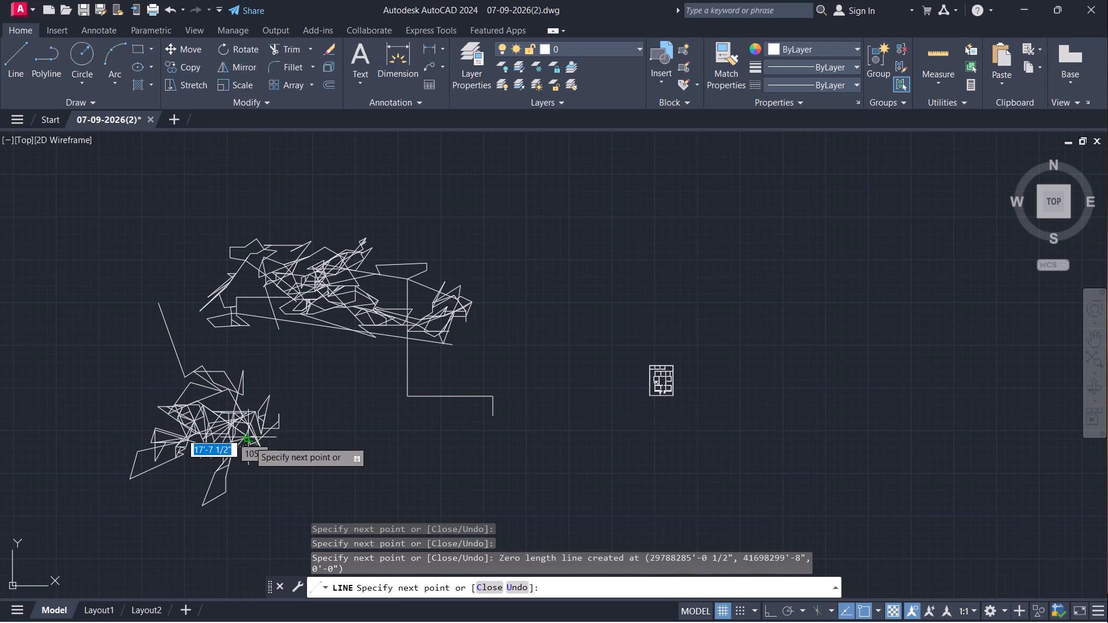
click(245, 423)
click(262, 420)
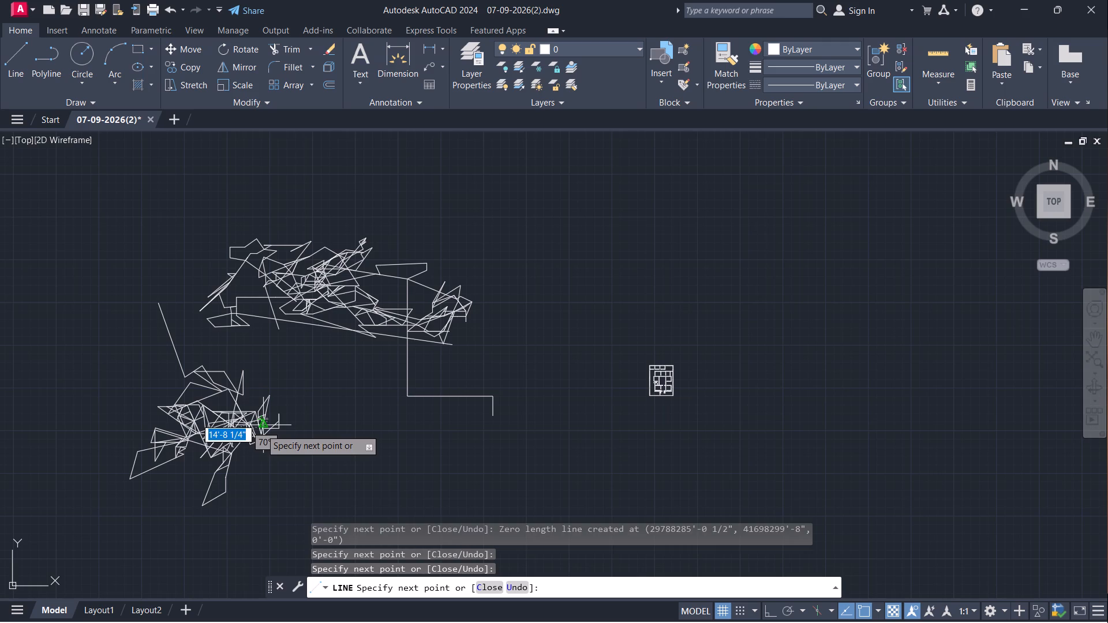
click(261, 429)
click(265, 438)
click(263, 447)
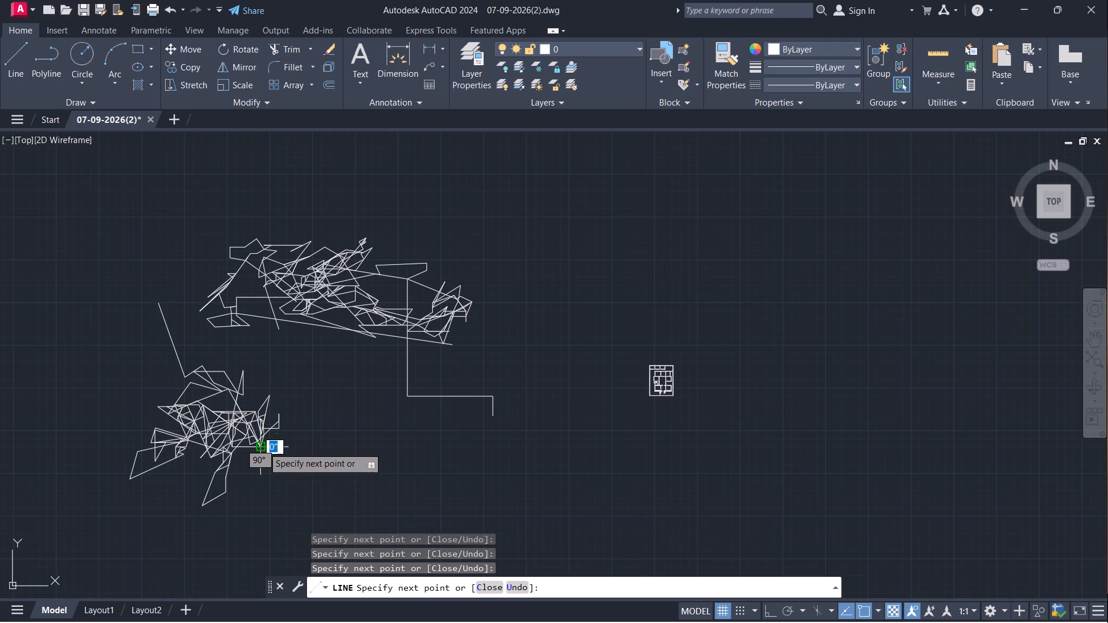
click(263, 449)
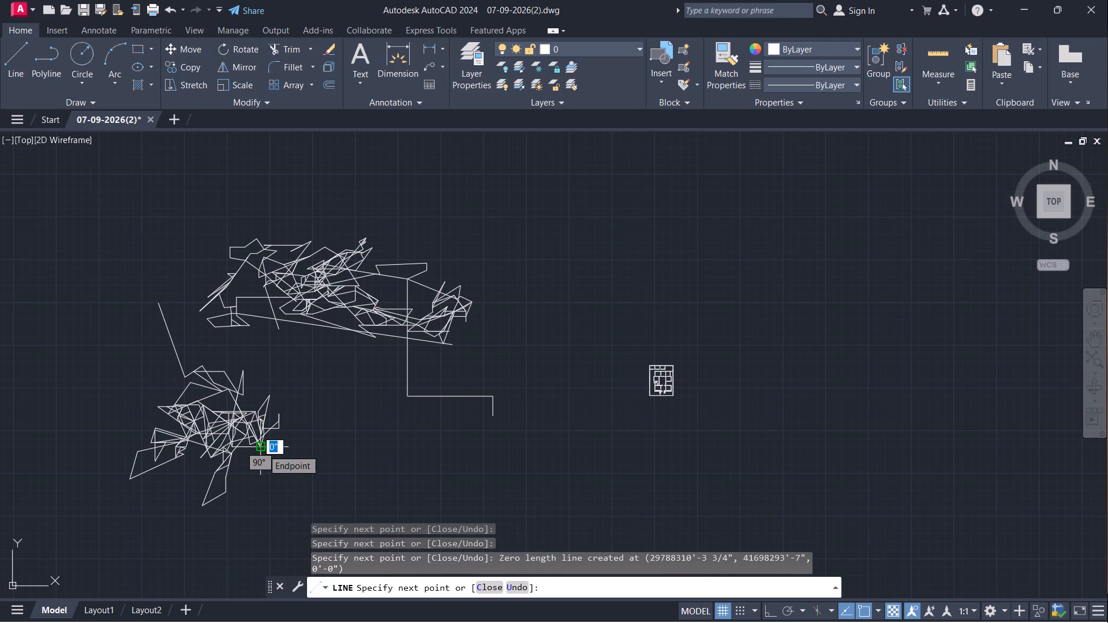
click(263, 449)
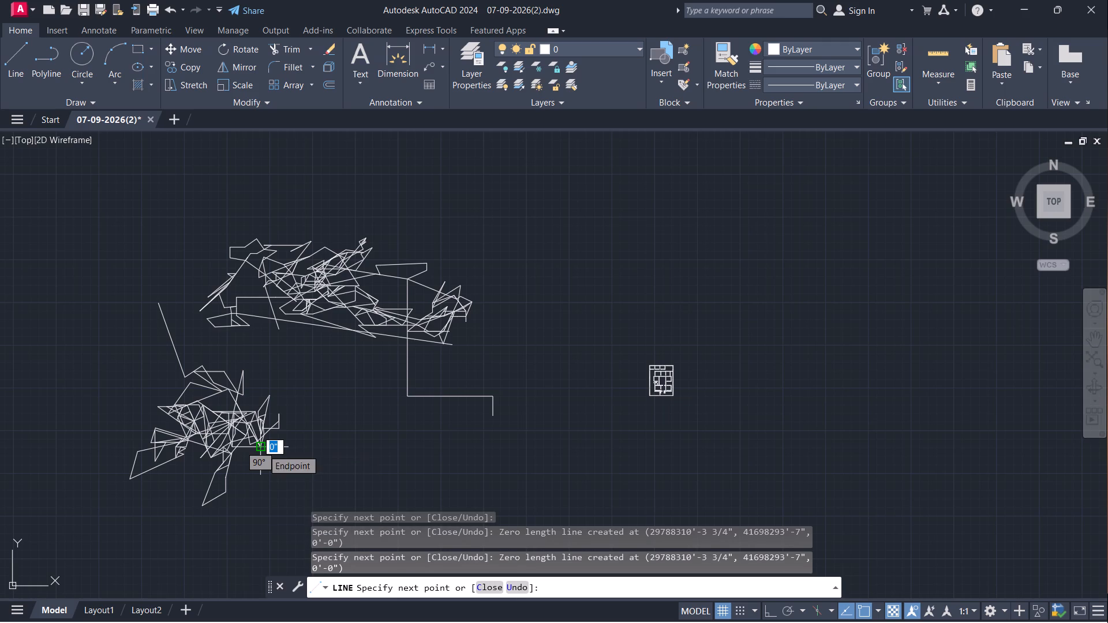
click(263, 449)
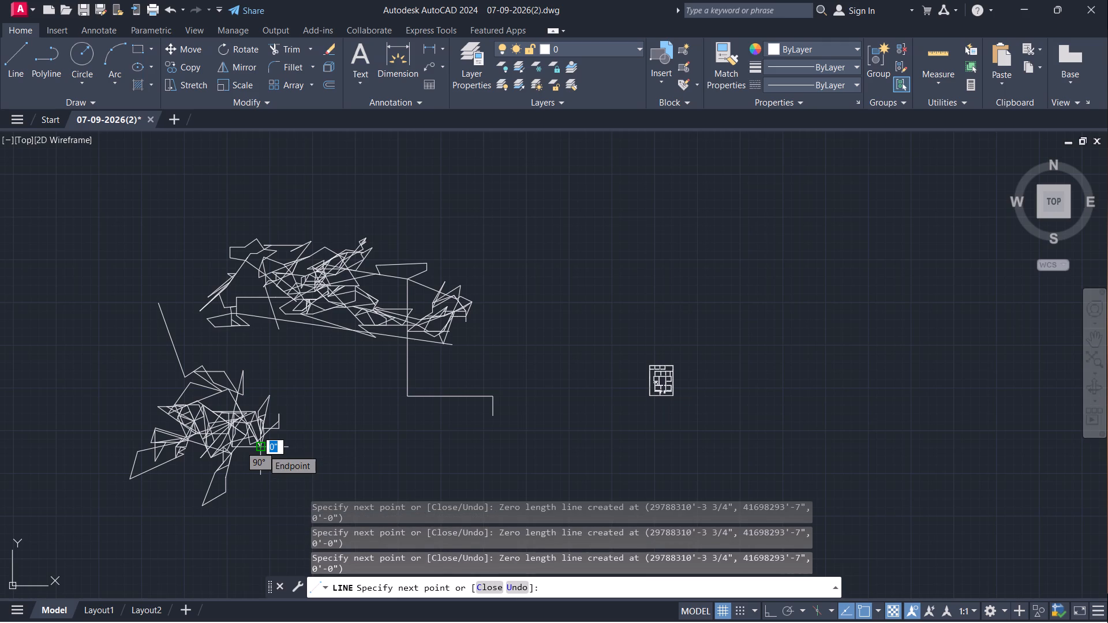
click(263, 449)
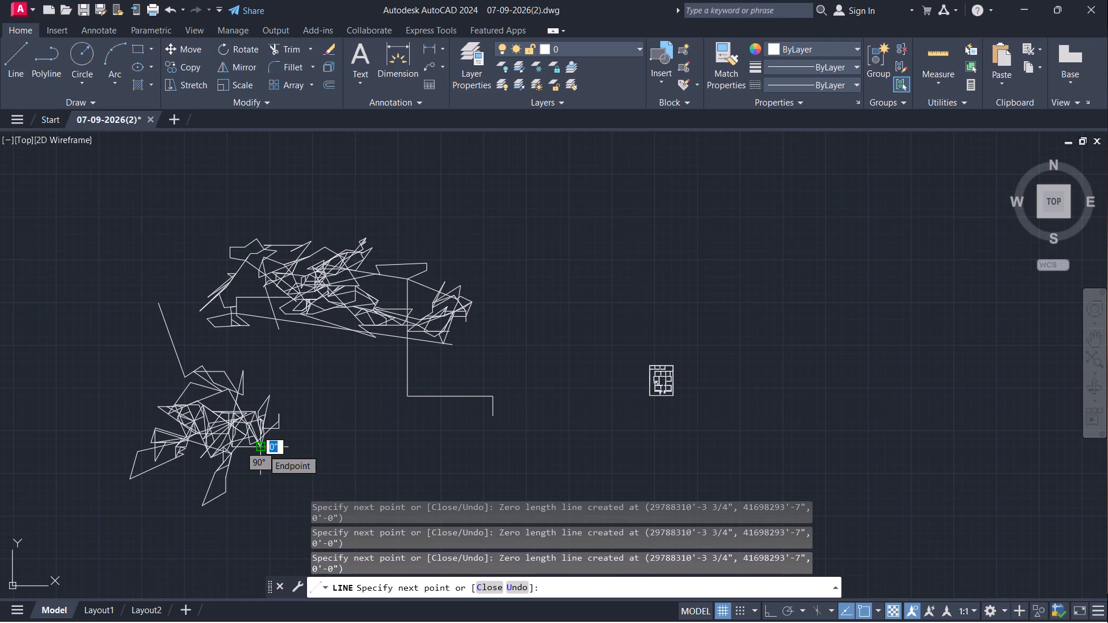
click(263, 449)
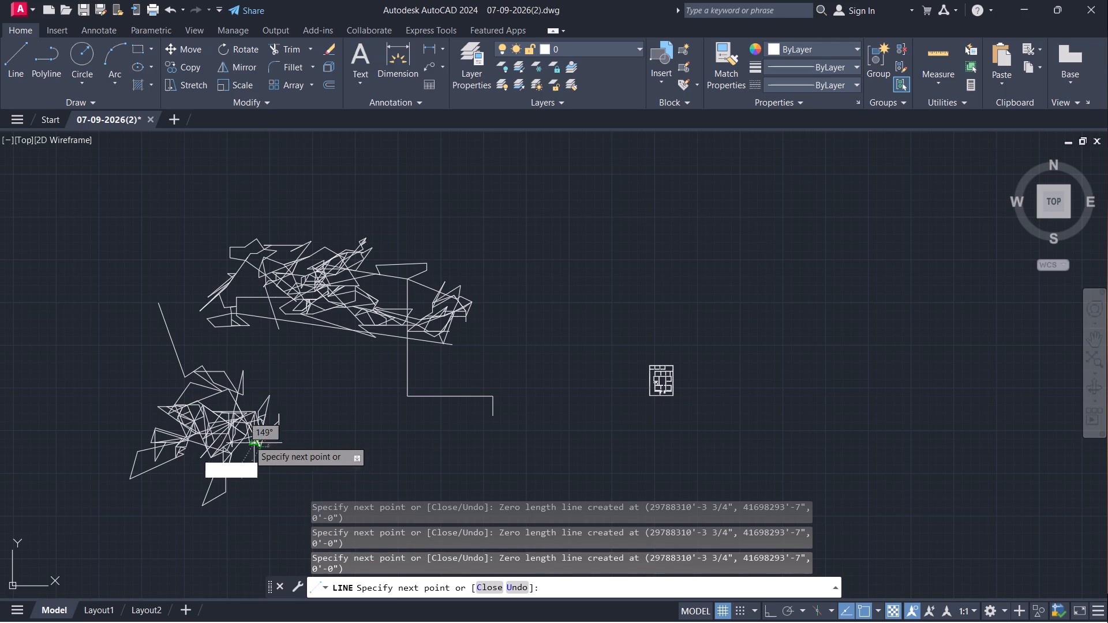
Carry the line east from the lower shape's southeast corner in short zigzags, ending at a point just east of the shape.
click(234, 441)
click(258, 427)
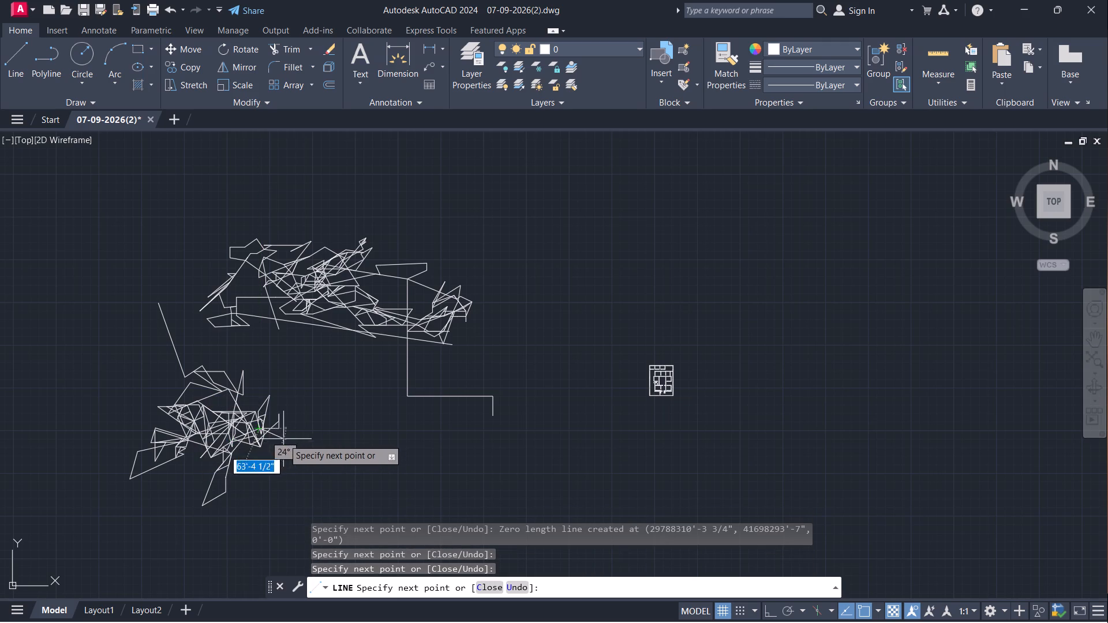
click(283, 439)
click(289, 448)
click(302, 442)
click(274, 439)
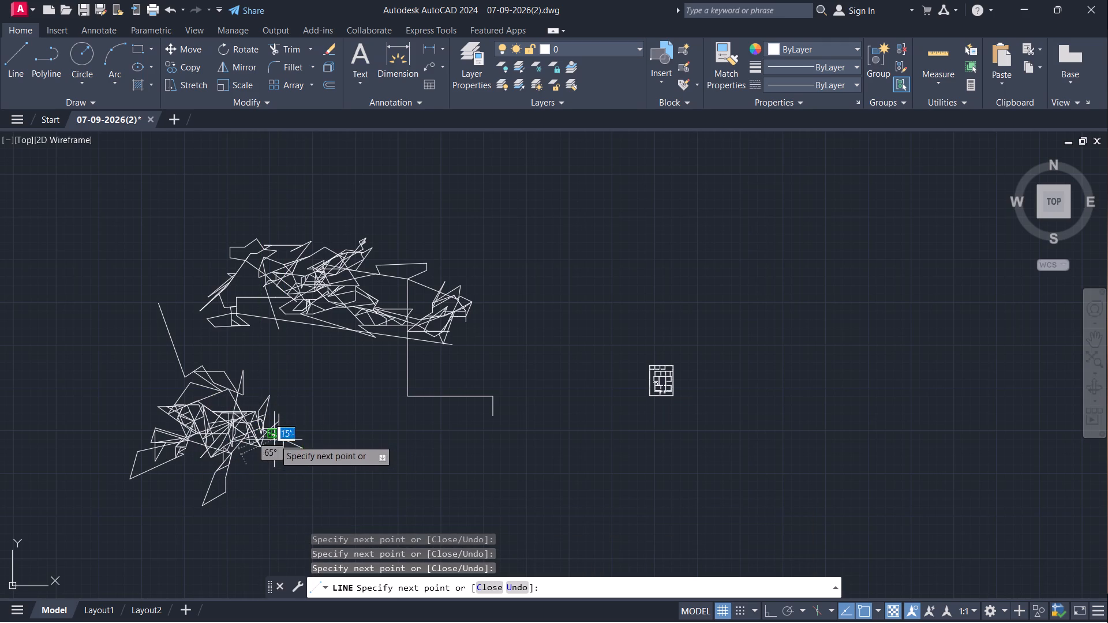
click(275, 450)
click(305, 444)
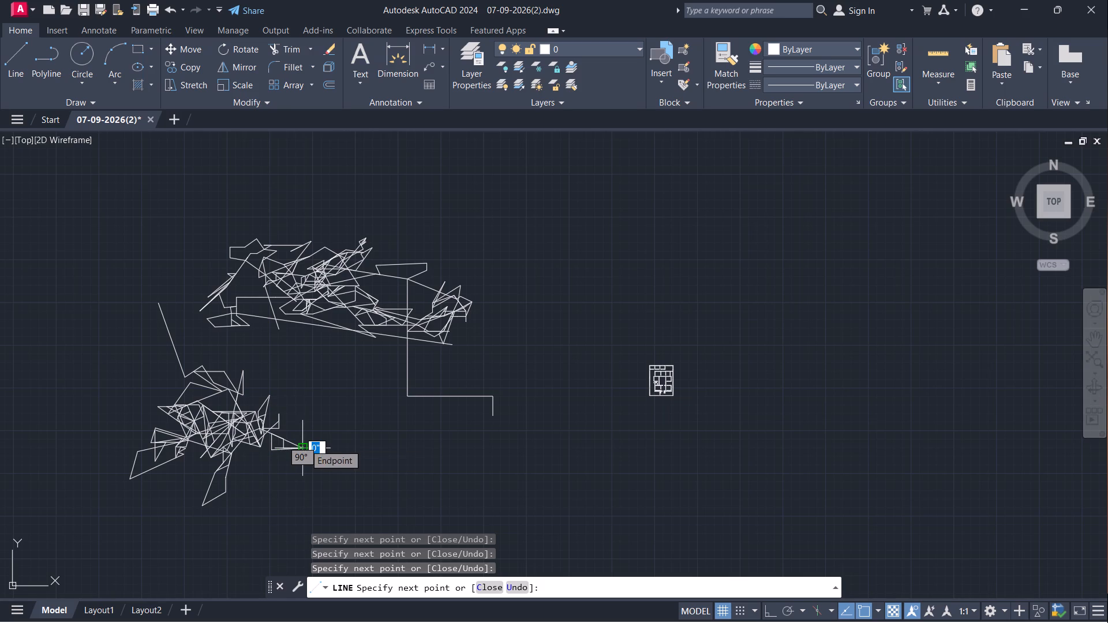
Continue the line east, adding a narrow upright spike and then a small box-like outline.
click(305, 447)
click(324, 437)
click(322, 418)
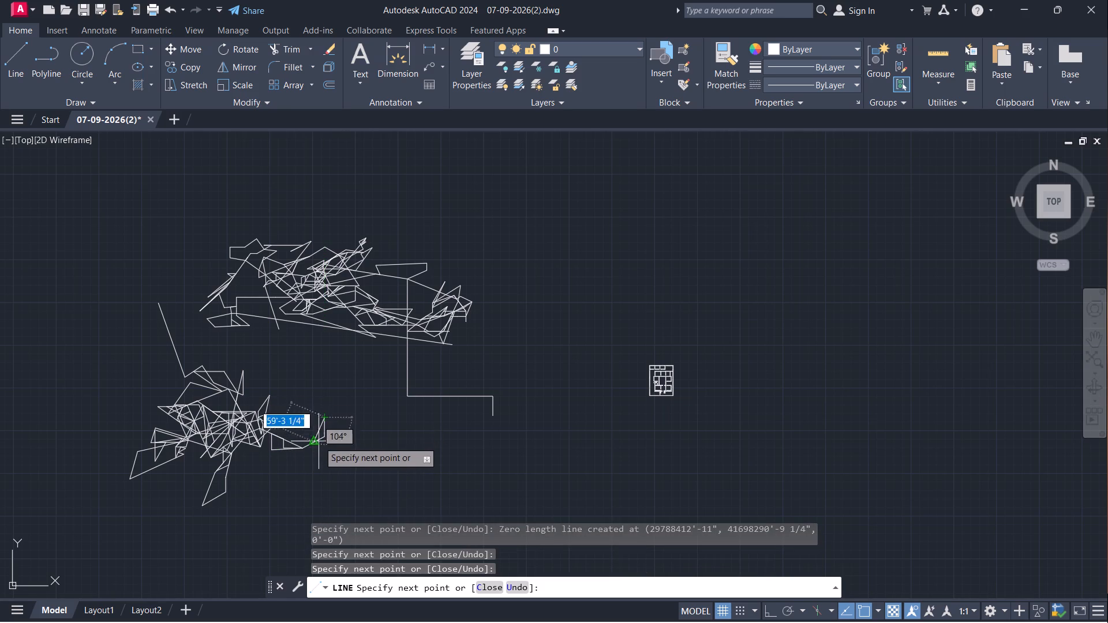
click(319, 442)
click(311, 449)
click(335, 436)
click(345, 426)
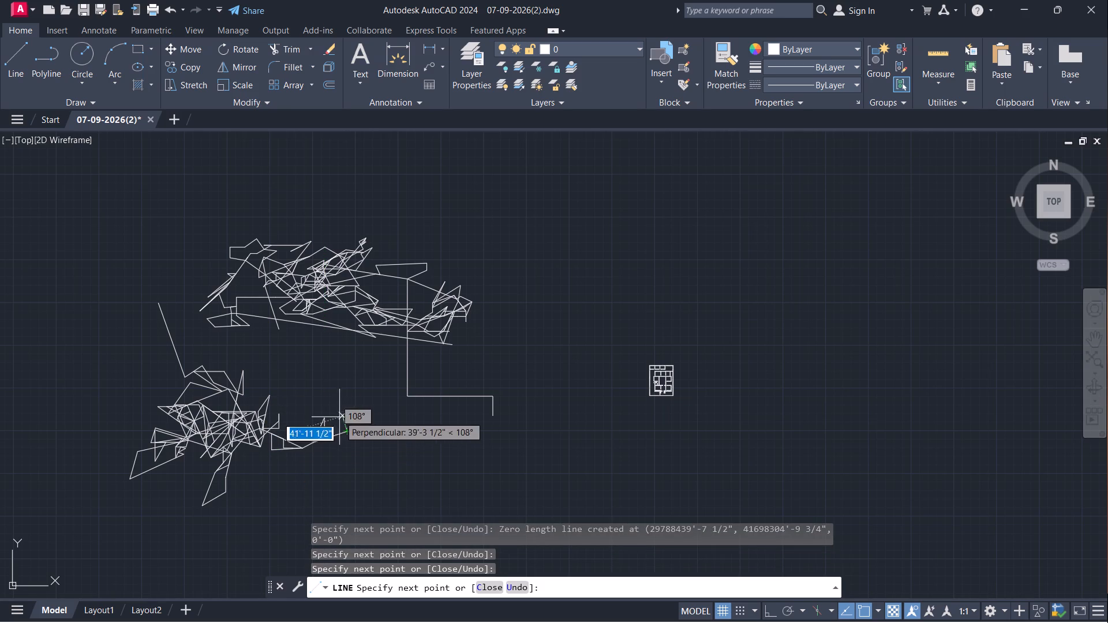
click(340, 409)
click(360, 400)
drag(362, 418, 363, 425)
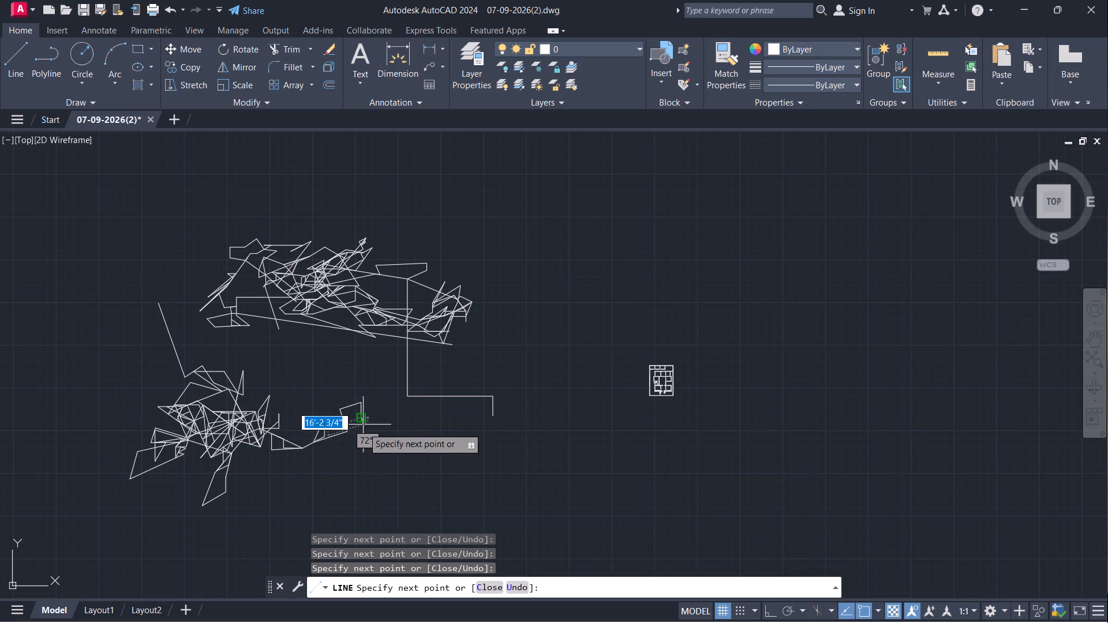
click(362, 436)
click(368, 436)
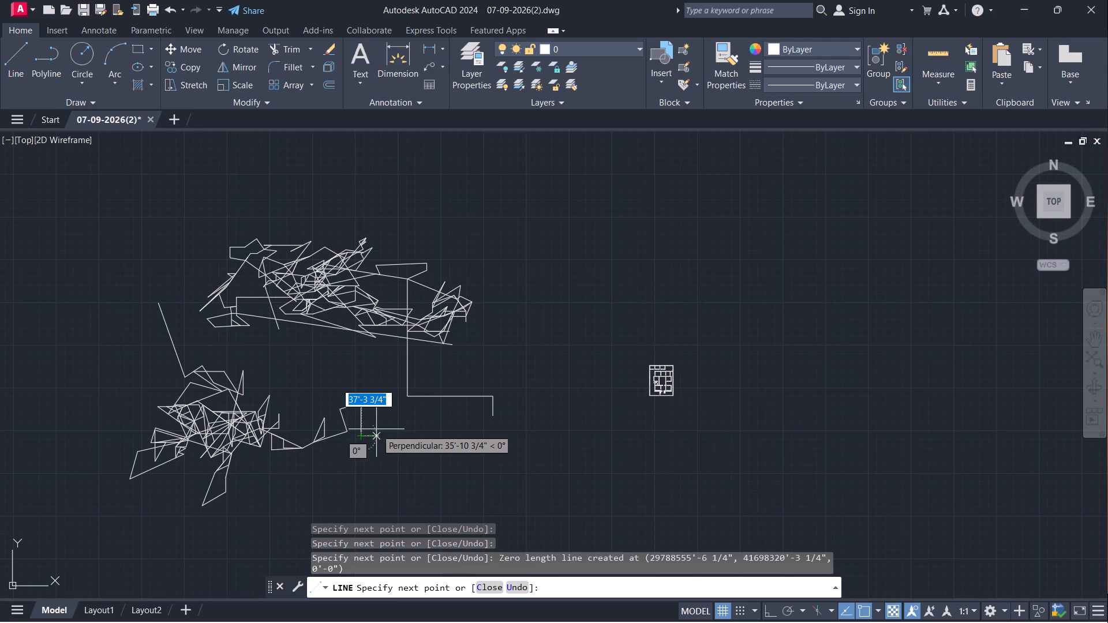
Add a short stub east of the box, double the line back west, and trace a roughly hexagonal outline beside the lower shape.
click(376, 429)
click(345, 432)
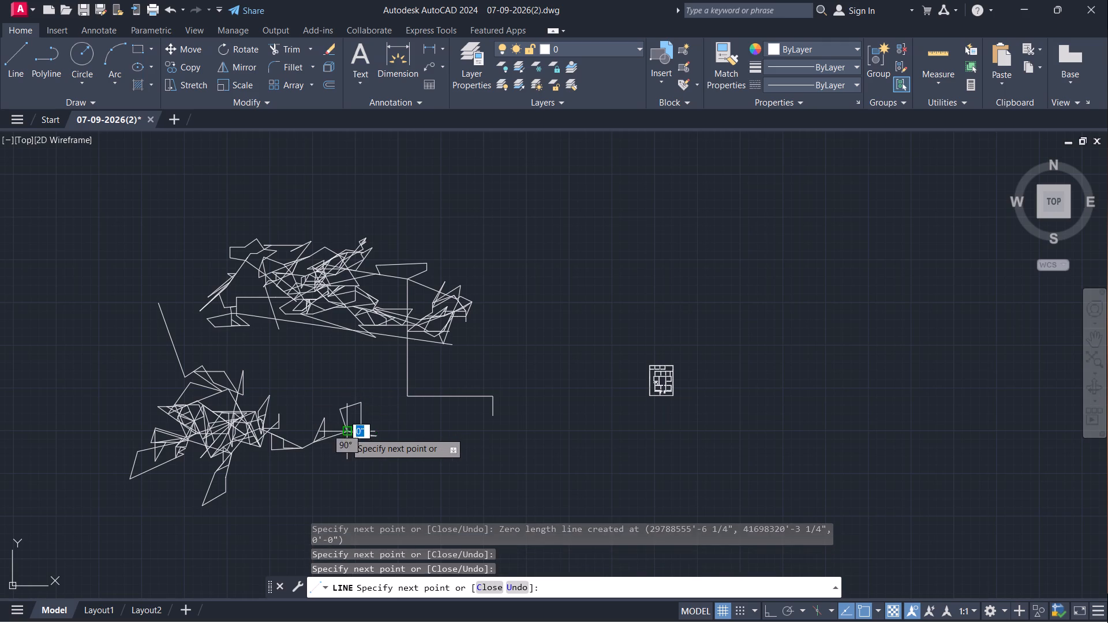
click(327, 433)
click(322, 417)
click(300, 409)
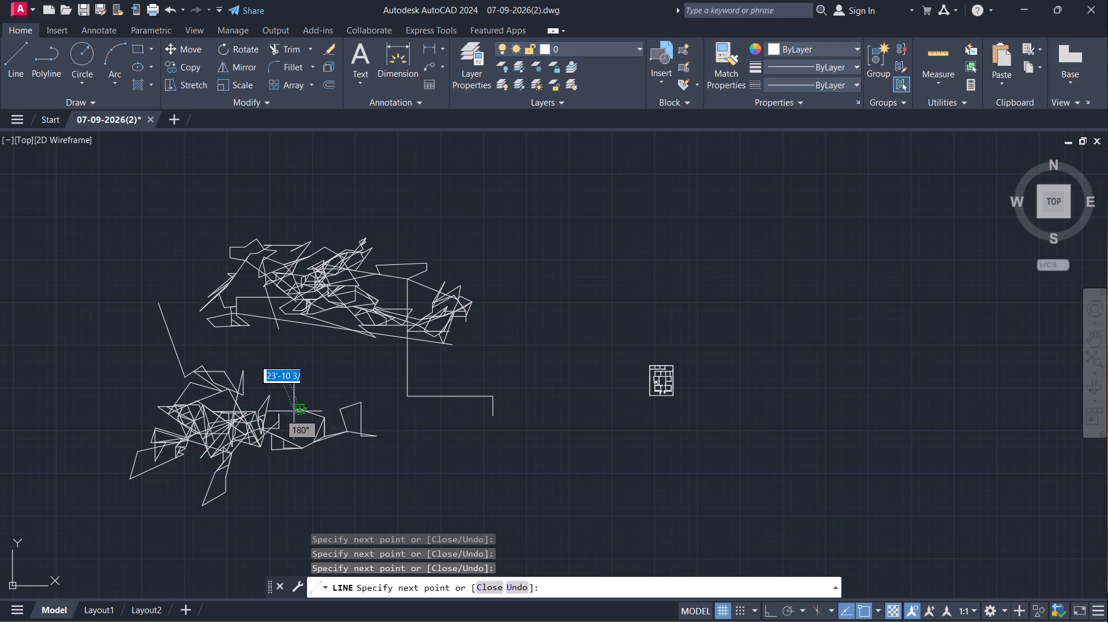
click(279, 422)
click(287, 440)
click(291, 454)
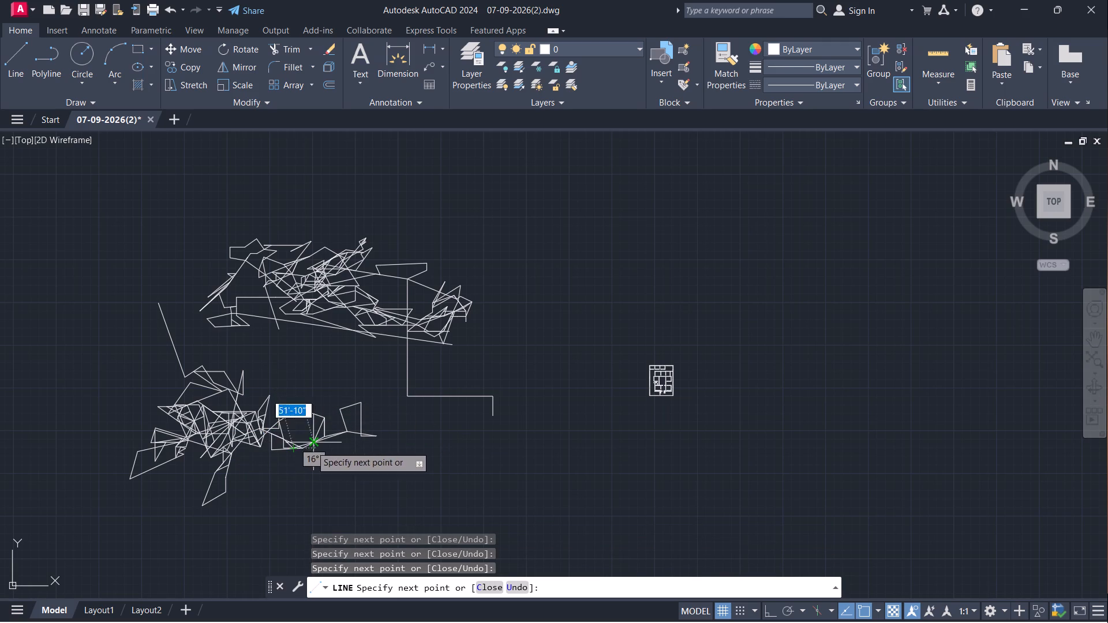
Take the line east through the box to a northeast peak, then south and around a five-sided outline below it.
click(314, 445)
click(340, 424)
click(356, 413)
click(388, 400)
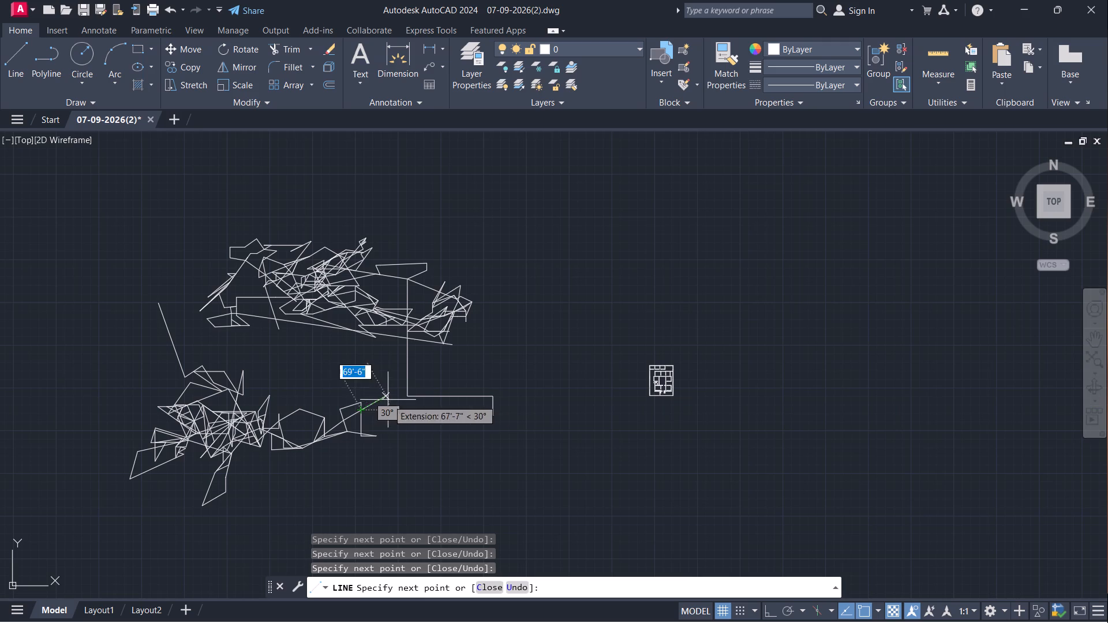
click(374, 438)
click(392, 463)
click(346, 497)
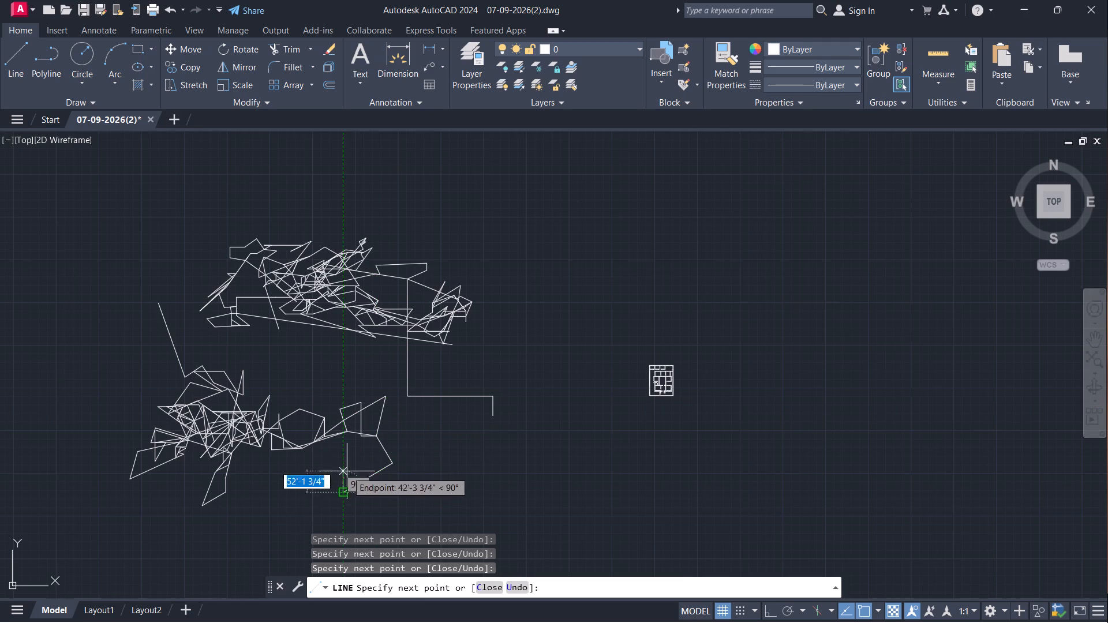
click(347, 466)
click(364, 455)
click(385, 467)
click(380, 488)
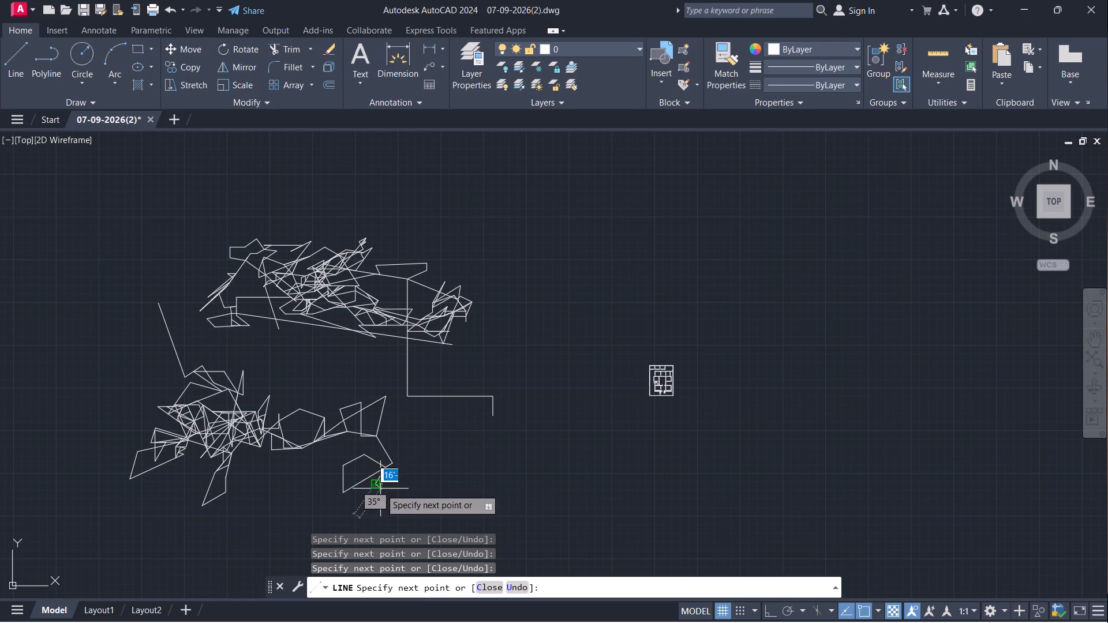
Extend the line east from the five-sided outline to a low peak and add a small hook at its southeast end.
click(405, 485)
click(431, 472)
drag(445, 463, 447, 469)
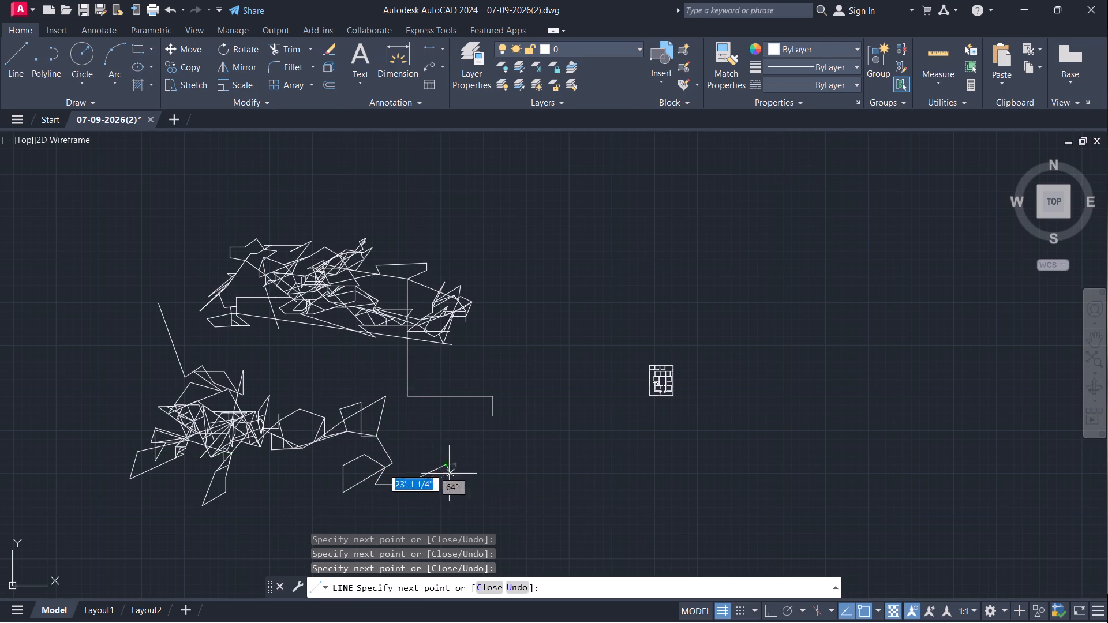
click(455, 489)
click(449, 491)
click(462, 486)
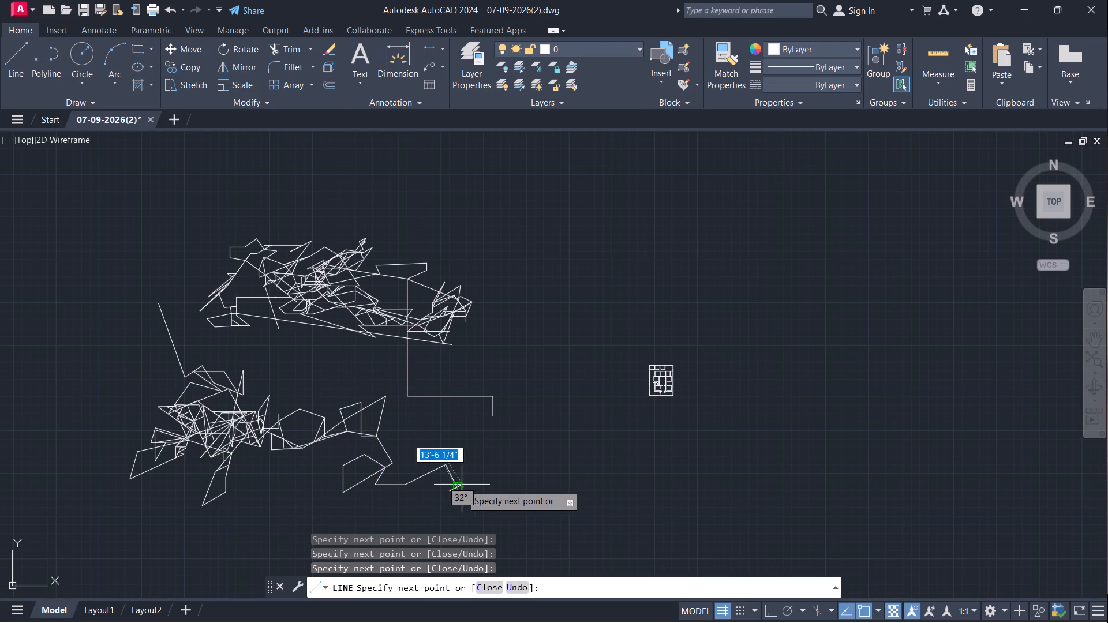
click(464, 493)
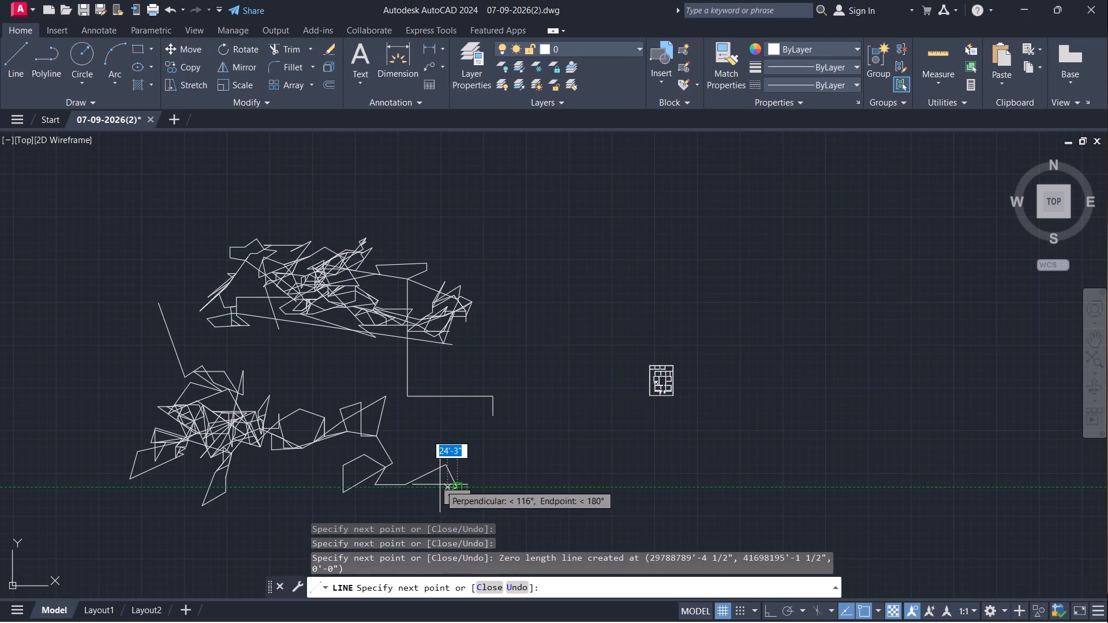
click(440, 485)
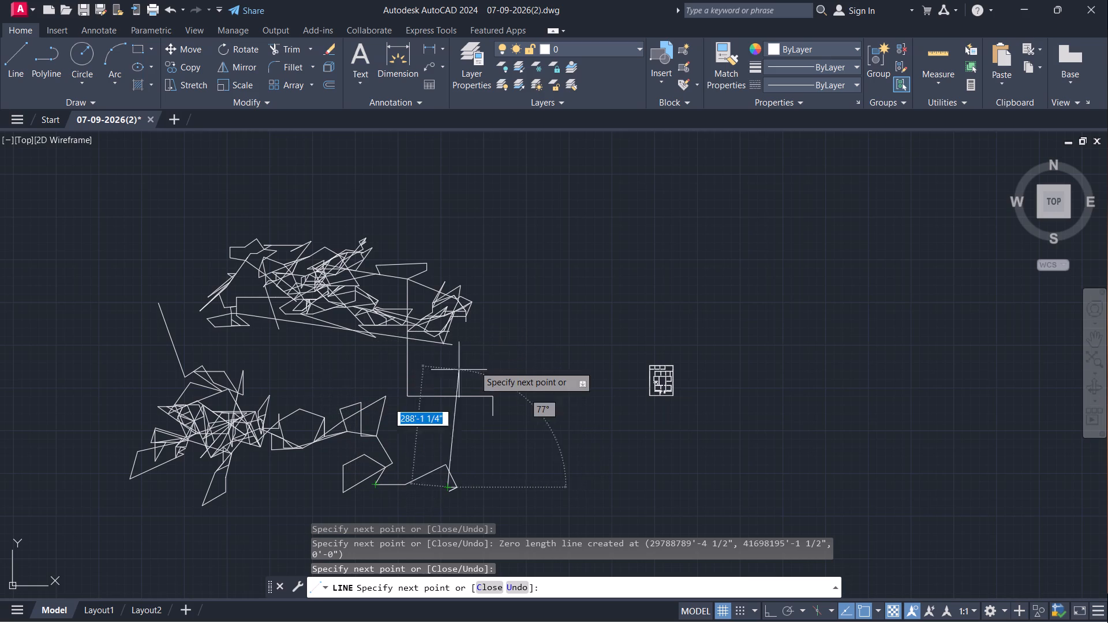
Run a long segment northwest to the upper shape's southern edge, then step the line west between the two shapes.
click(380, 332)
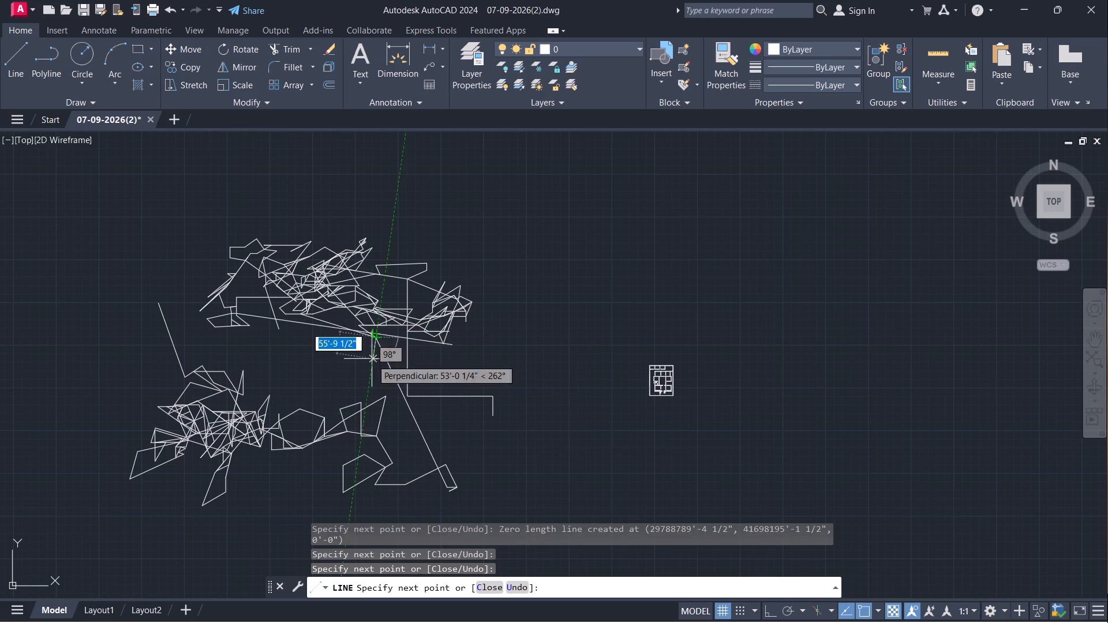
click(372, 360)
click(351, 371)
drag(326, 382, 323, 387)
drag(295, 385, 294, 392)
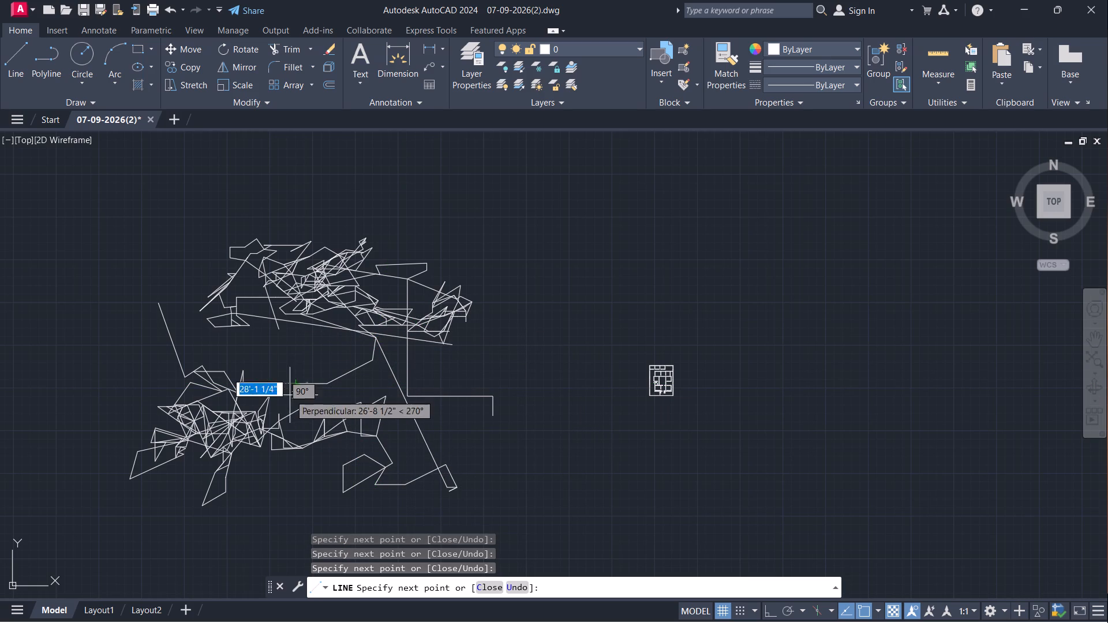
click(290, 395)
click(290, 389)
click(290, 388)
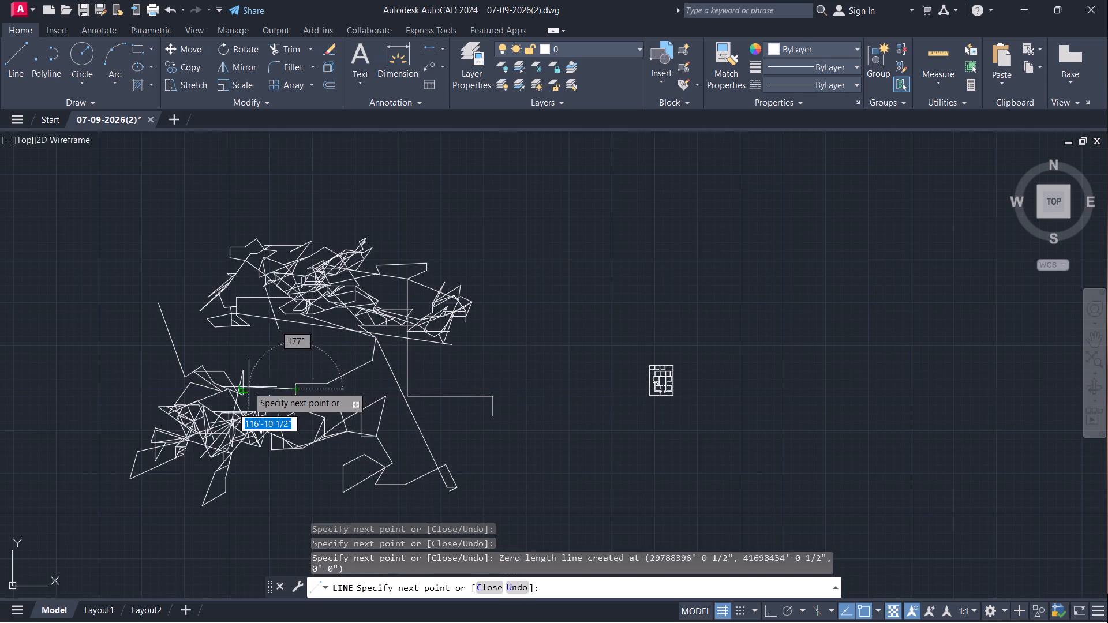
click(268, 365)
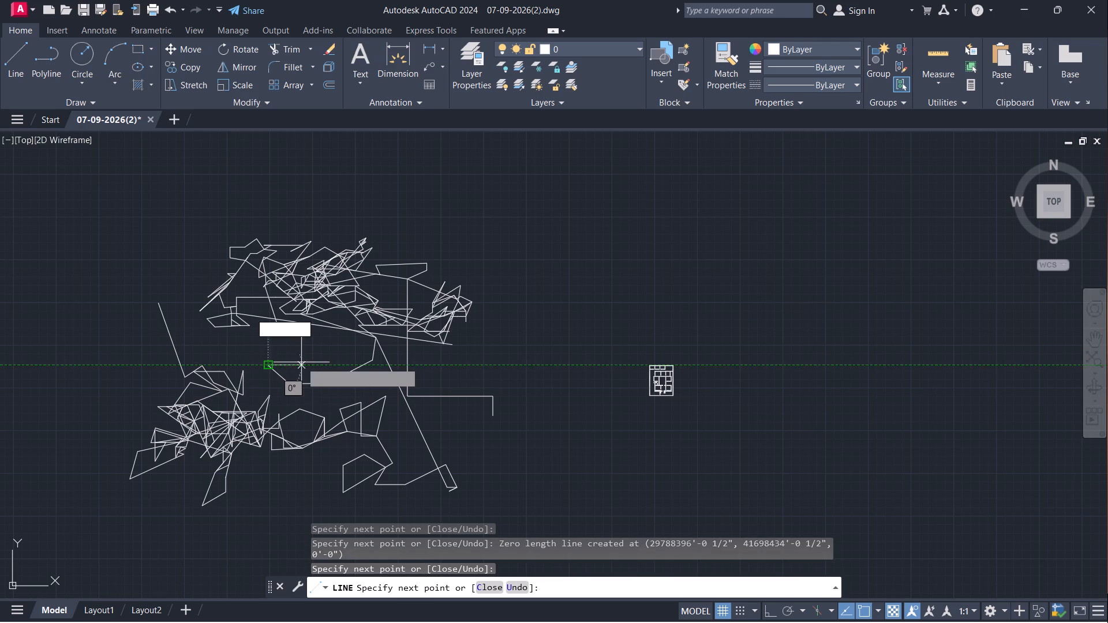
Turn the line back east and draw small overlapping triangular loops in the gap between the two shapes.
click(302, 362)
click(302, 354)
drag(342, 351, 336, 370)
drag(331, 340, 325, 348)
click(309, 359)
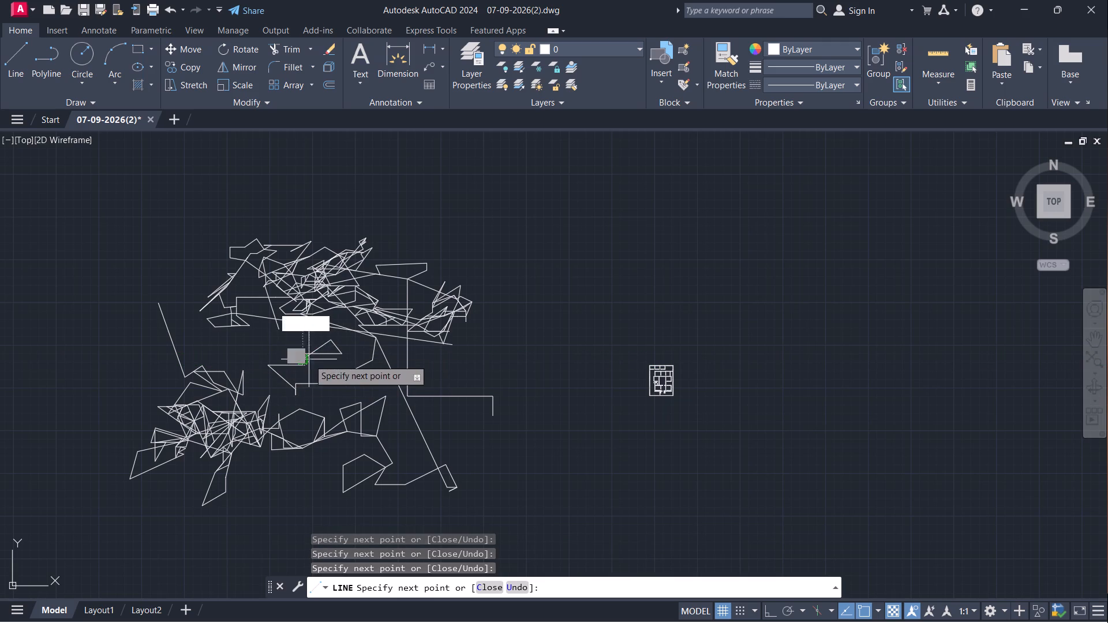
click(325, 366)
click(336, 367)
drag(330, 348, 319, 365)
drag(318, 375, 324, 388)
click(325, 380)
click(308, 367)
click(331, 353)
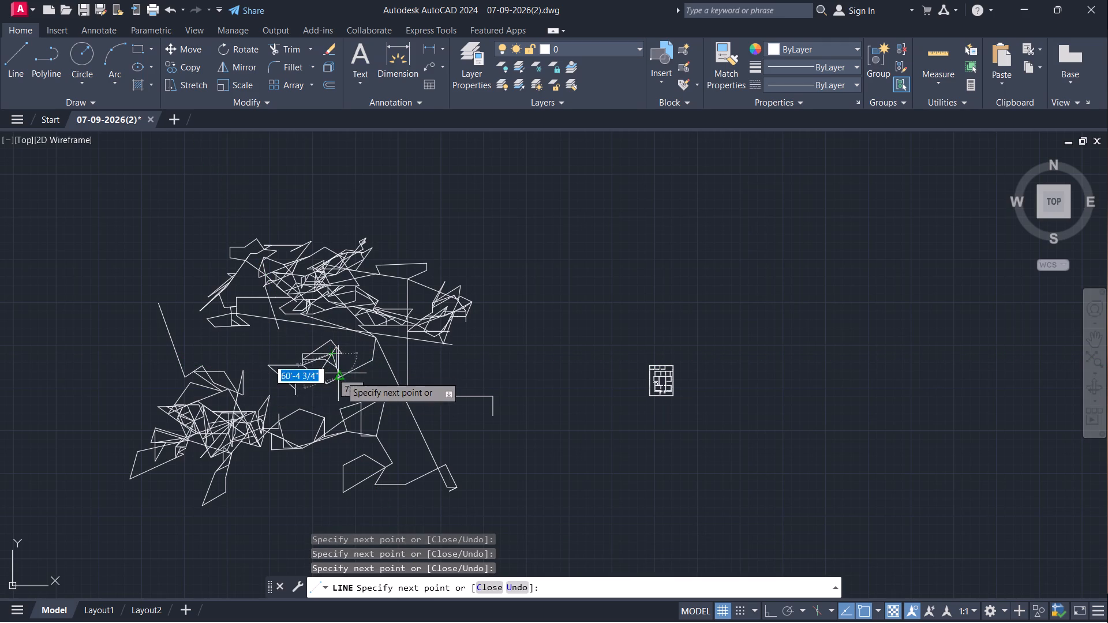
Zigzag the line north and south along the small cluster's east side, dropping to a point just below the cluster.
click(341, 376)
click(341, 382)
click(338, 361)
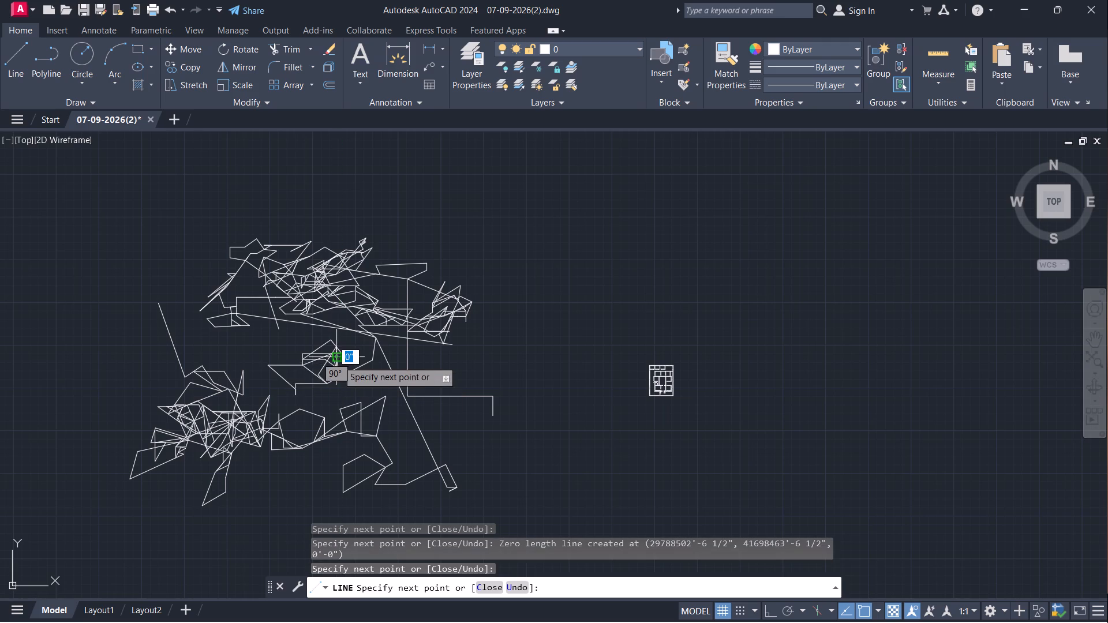
click(347, 378)
click(345, 396)
click(344, 371)
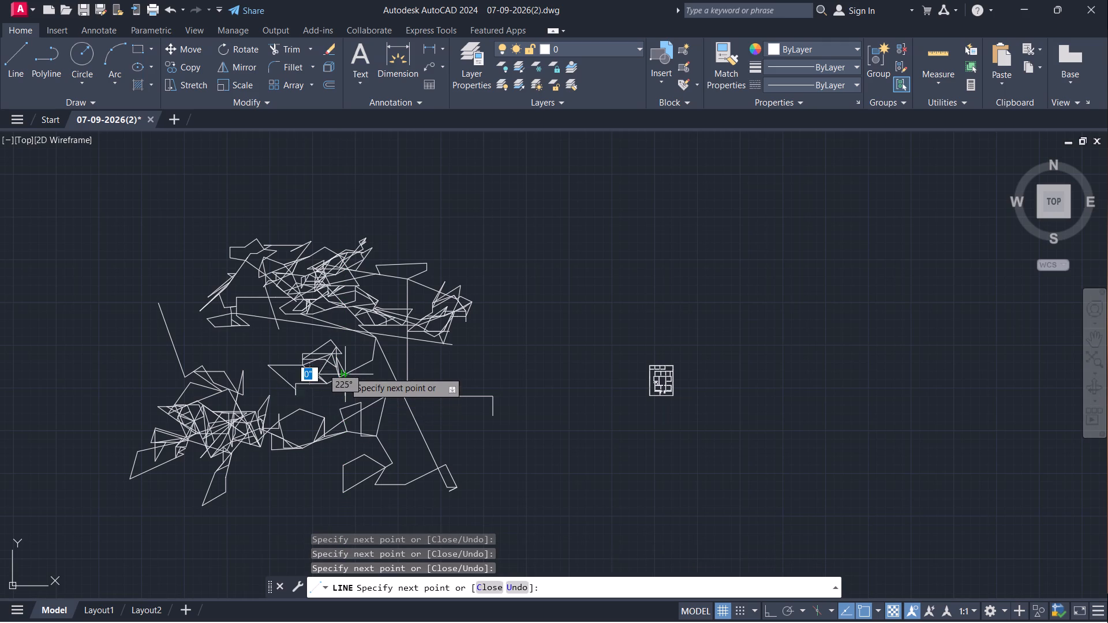
click(336, 366)
click(335, 389)
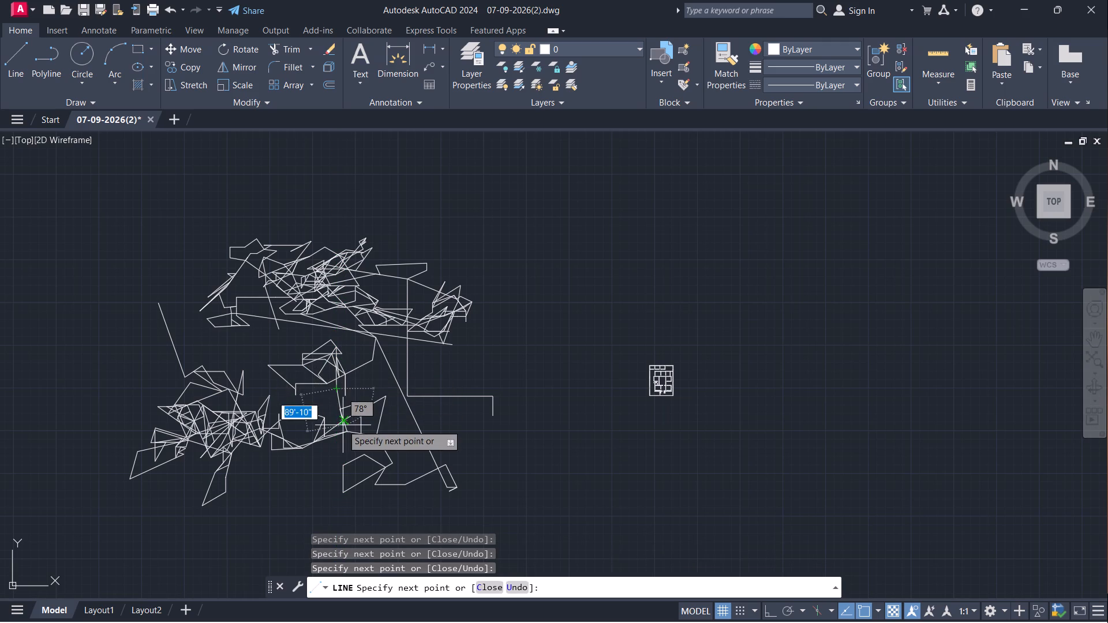
click(323, 399)
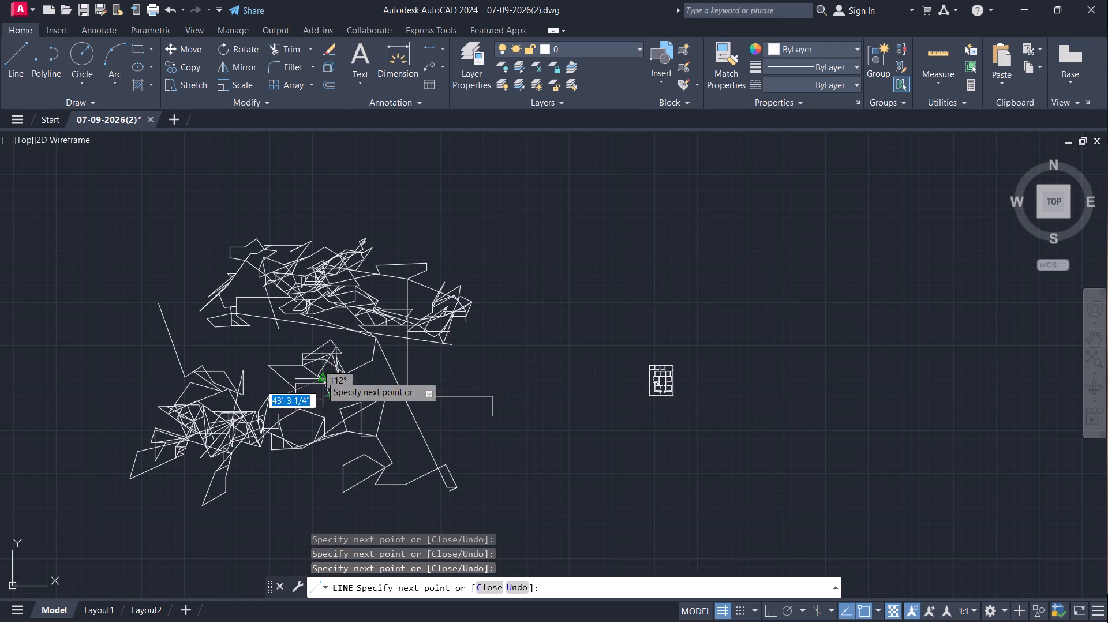
click(321, 376)
click(331, 399)
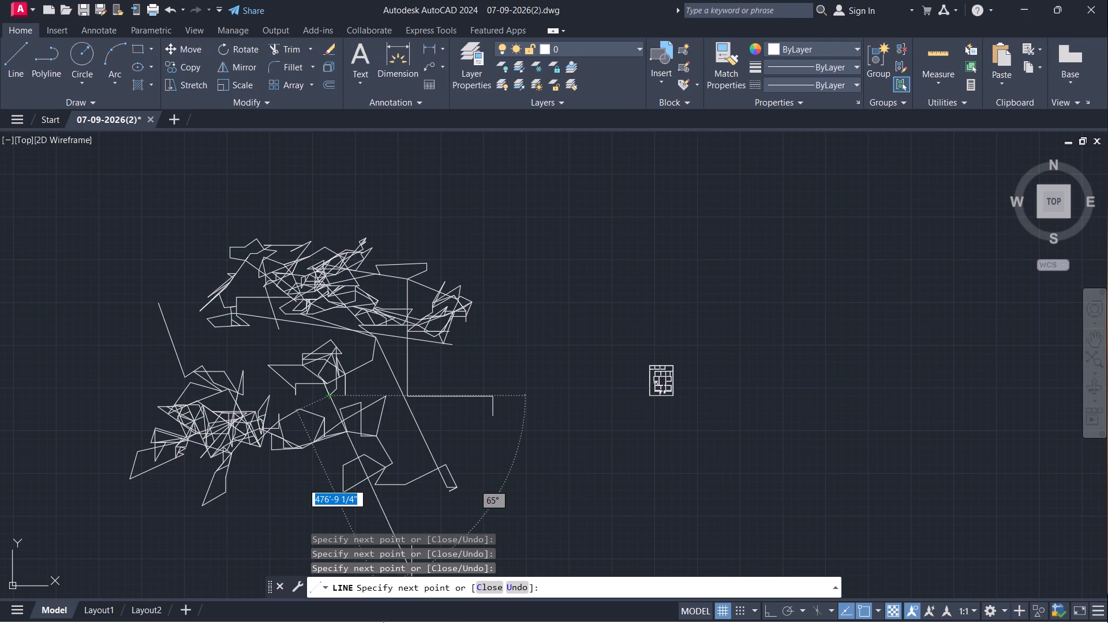
Take the line to the small cluster's northwest side and zigzag it in short diagonal segments.
drag(298, 347, 294, 356)
click(288, 352)
click(278, 352)
click(303, 338)
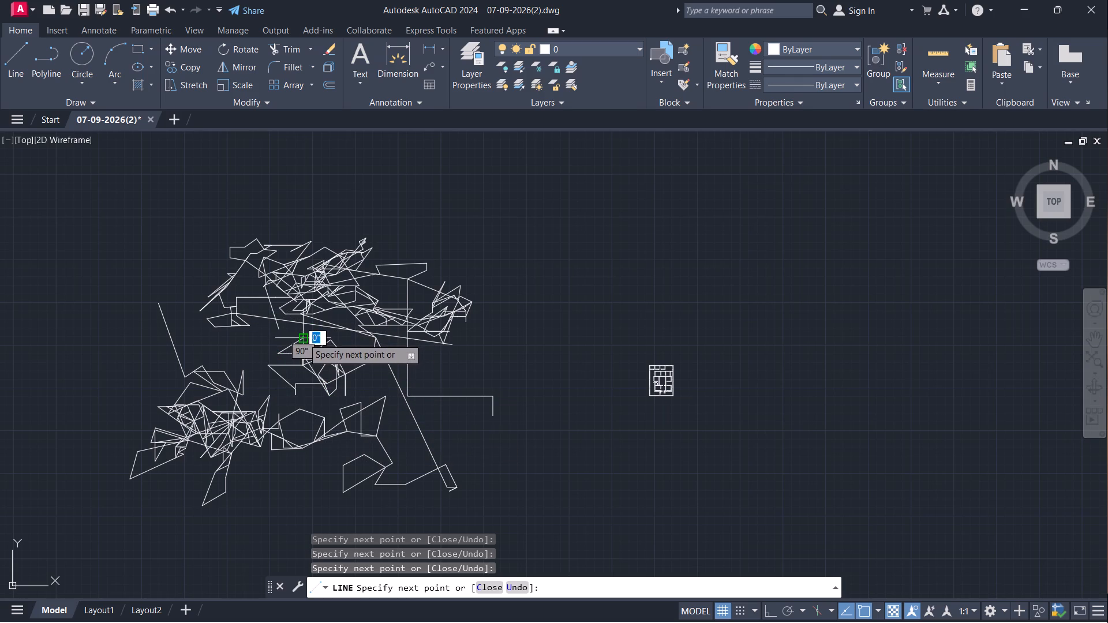
click(307, 343)
click(289, 357)
click(268, 365)
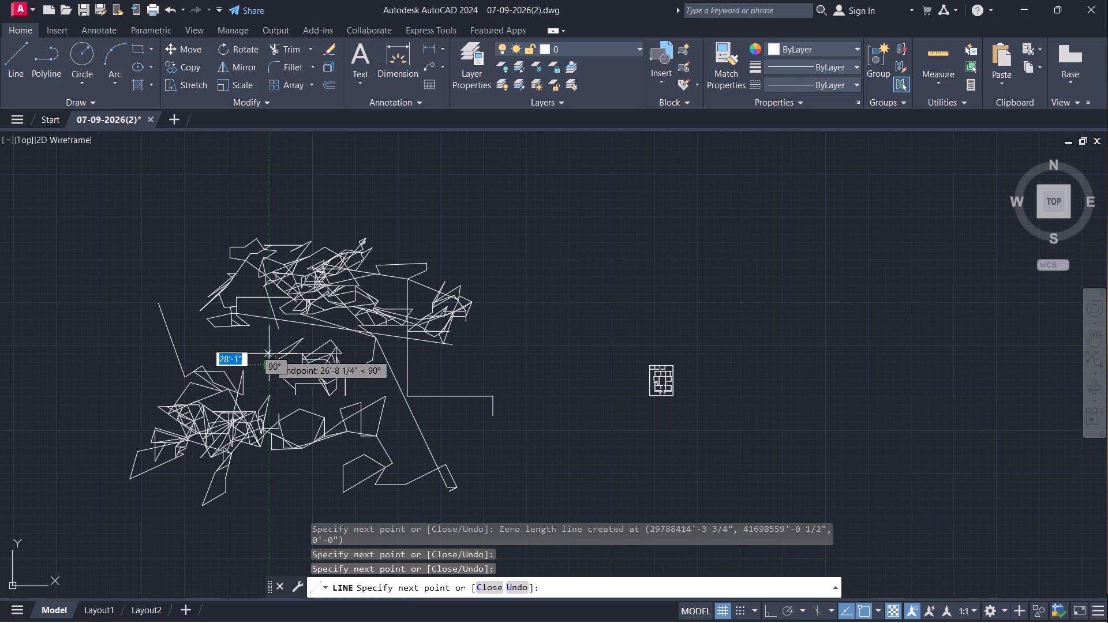
click(269, 354)
click(292, 344)
click(287, 354)
click(279, 363)
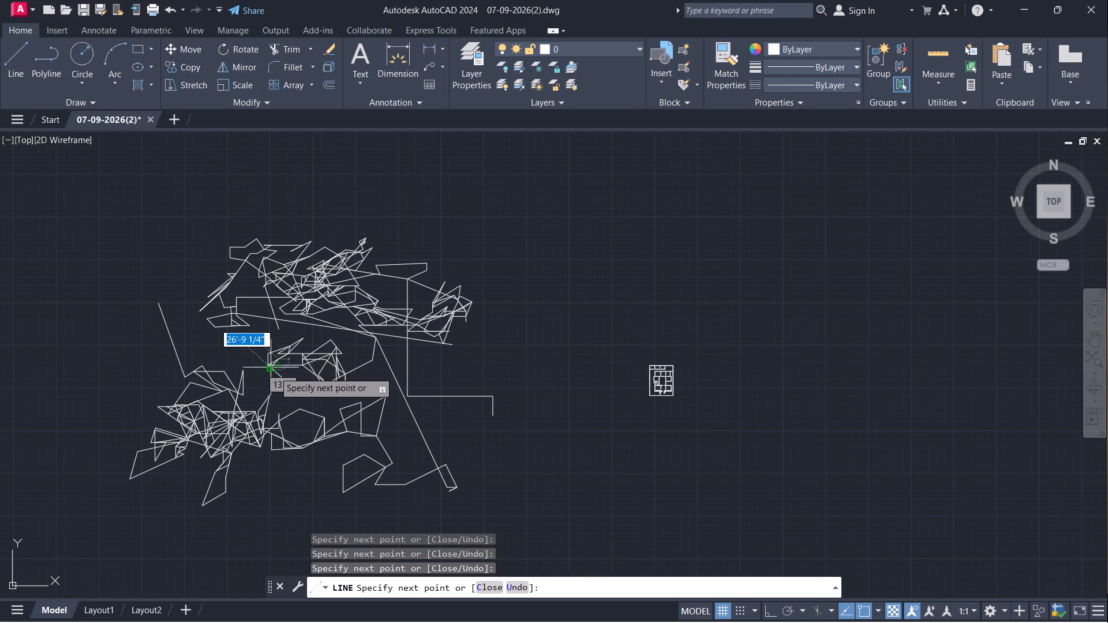
Drop the line southeast to the hexagonal outline's top and return it north into the small cluster's west side.
click(274, 372)
click(305, 406)
click(301, 387)
click(298, 368)
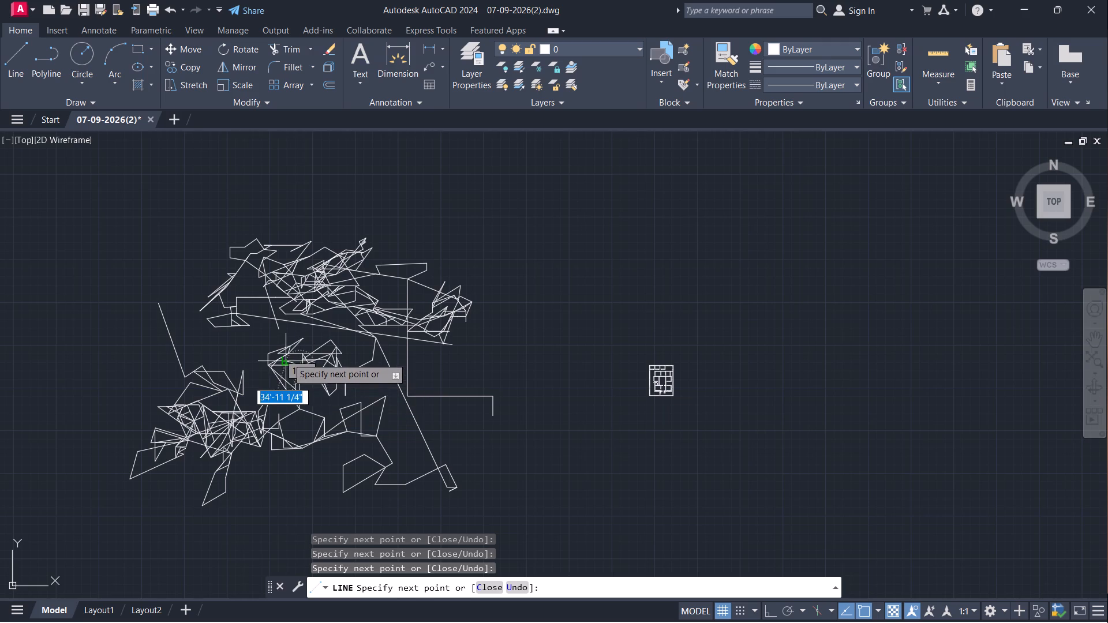
drag(287, 359, 286, 365)
Run the line southeast to the long diagonal, around an eastern corner, and back west to the hexagonal outline's top.
click(405, 440)
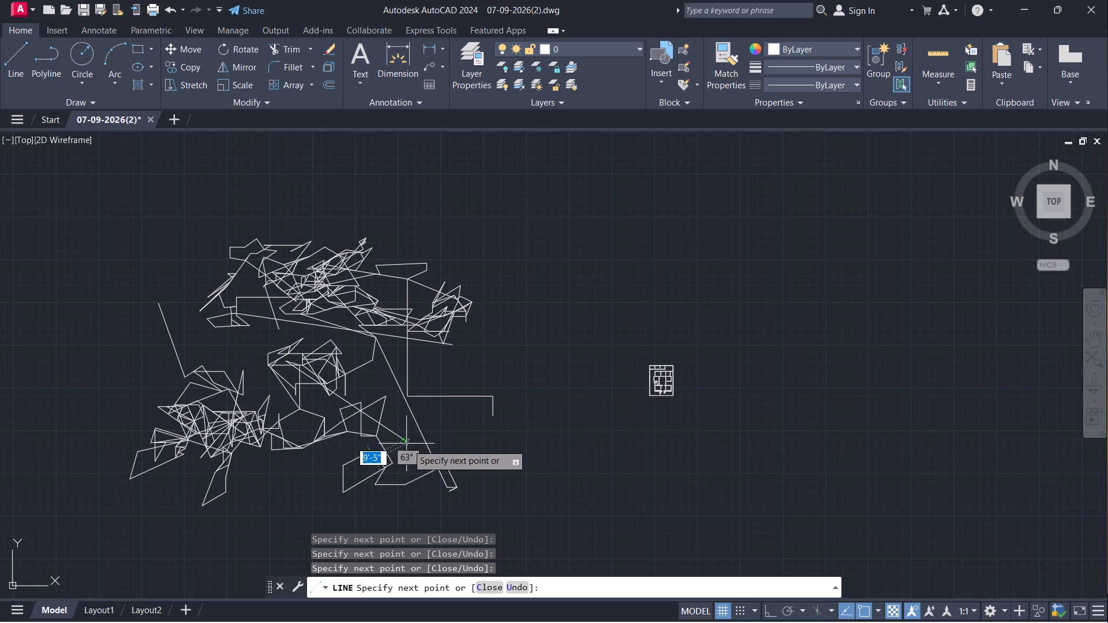
click(414, 448)
click(422, 448)
click(433, 444)
click(441, 436)
click(445, 427)
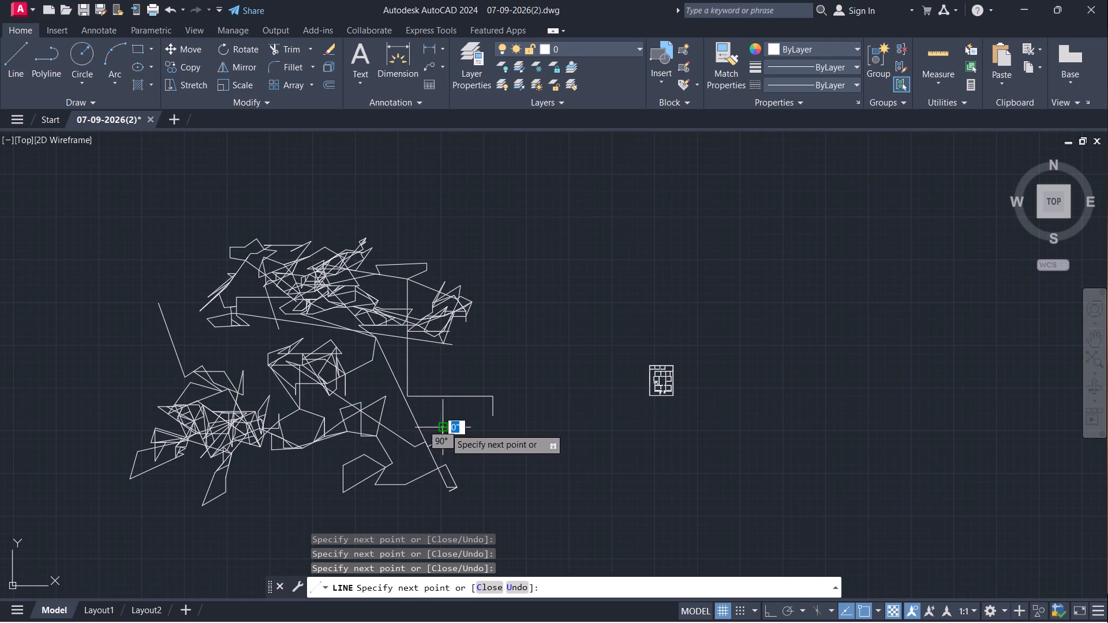
click(442, 412)
drag(374, 398, 369, 406)
click(340, 404)
drag(306, 407, 306, 414)
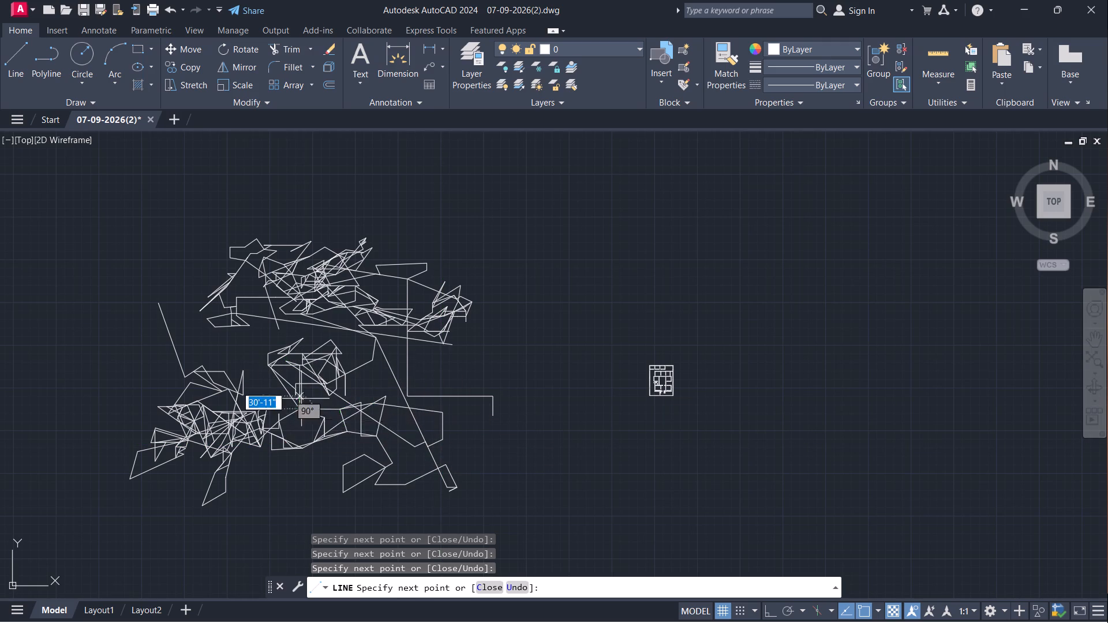
Run the line around the hexagonal outline's west, south and east sides, and return it northwest to the small cluster's west side.
click(301, 397)
drag(273, 396, 269, 404)
drag(263, 407, 263, 416)
drag(286, 430, 298, 445)
drag(310, 443, 328, 447)
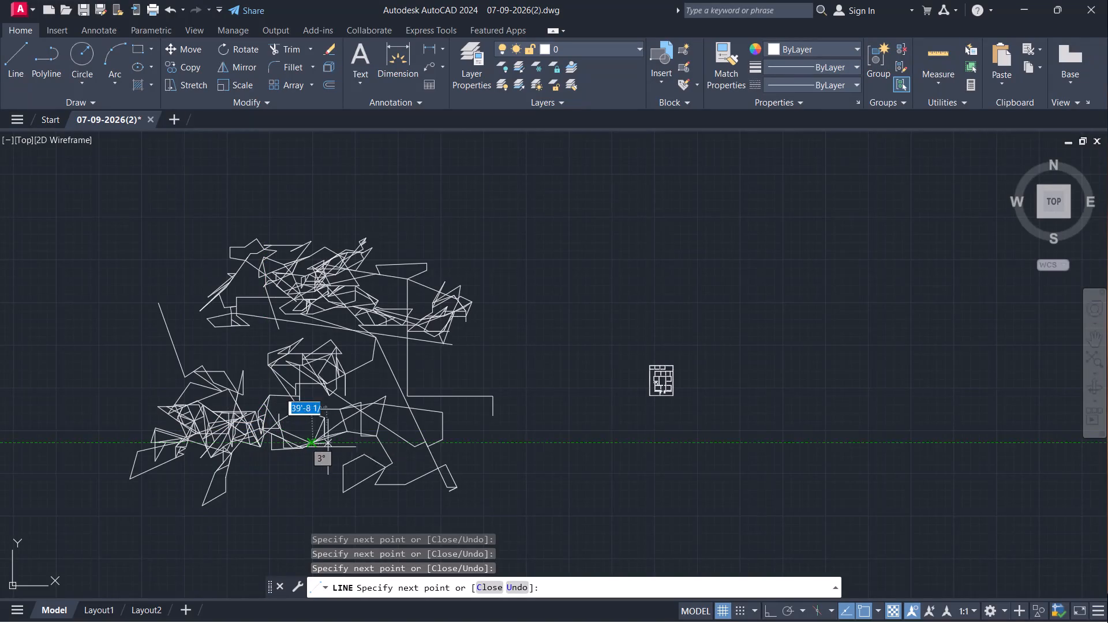
double_click(342, 432)
click(342, 427)
drag(320, 427, 310, 444)
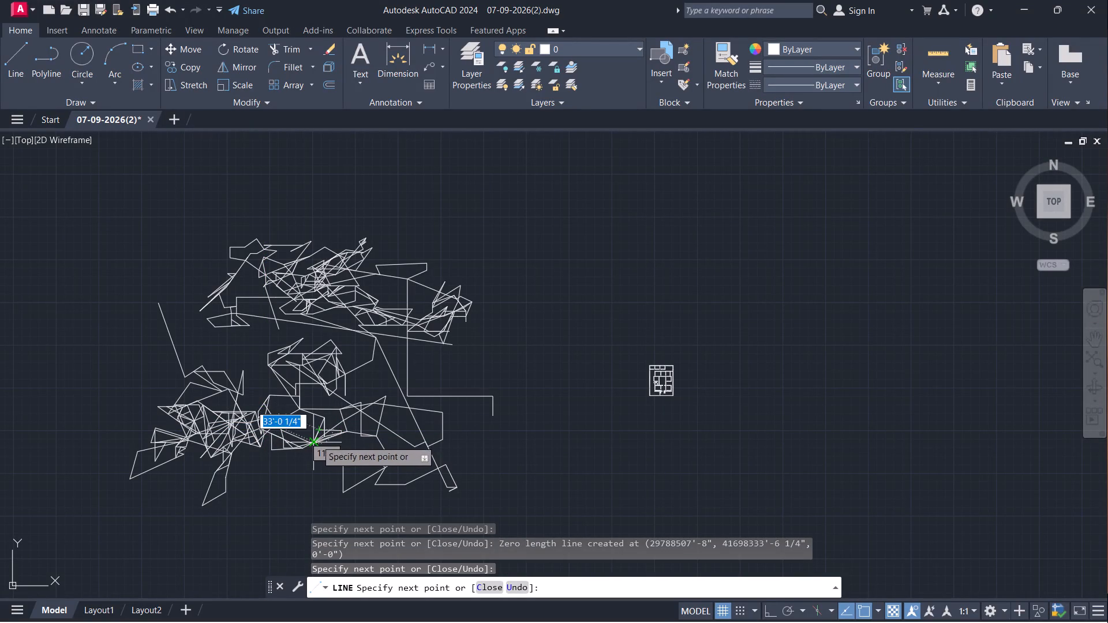
click(320, 432)
click(279, 376)
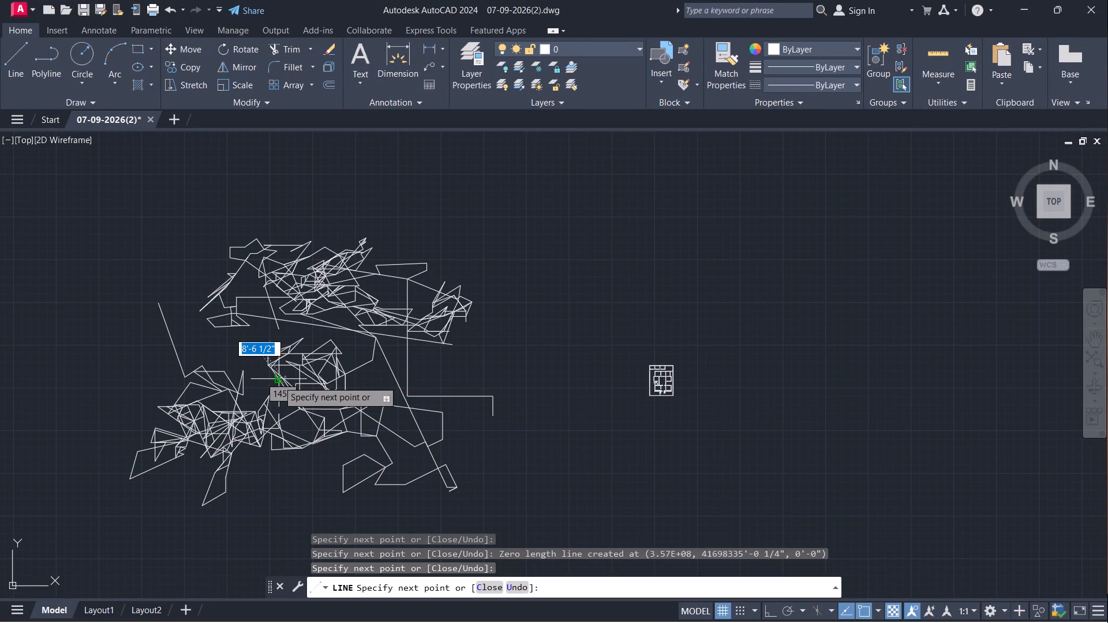
Take the line southeast to the hexagonal outline's east side, and zigzag it back through the middle of the small cluster.
click(305, 382)
click(326, 399)
click(334, 416)
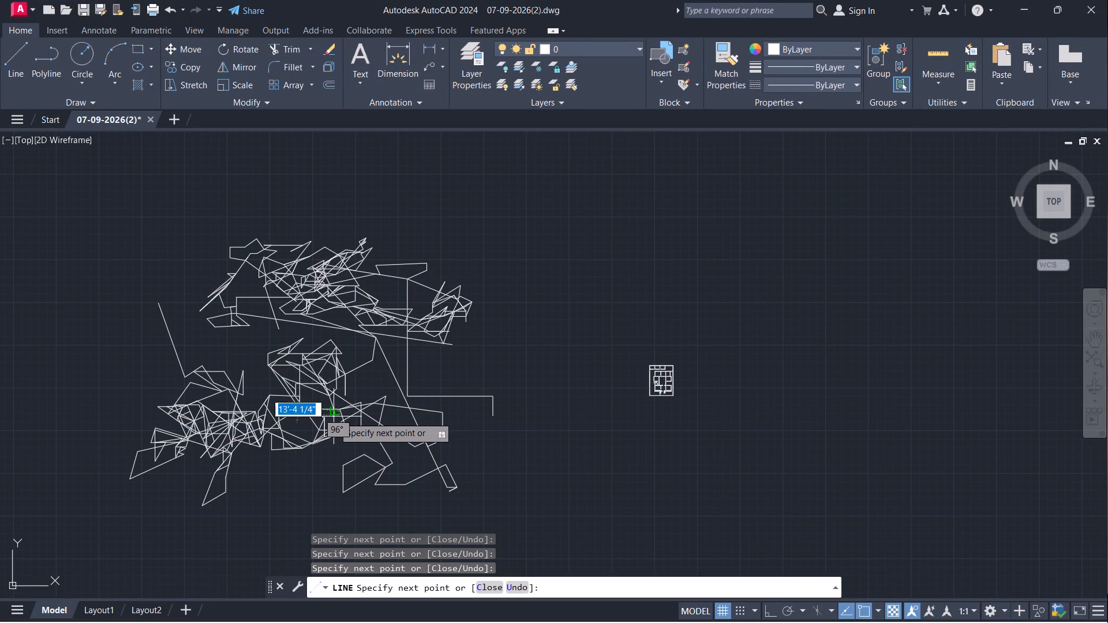
click(342, 421)
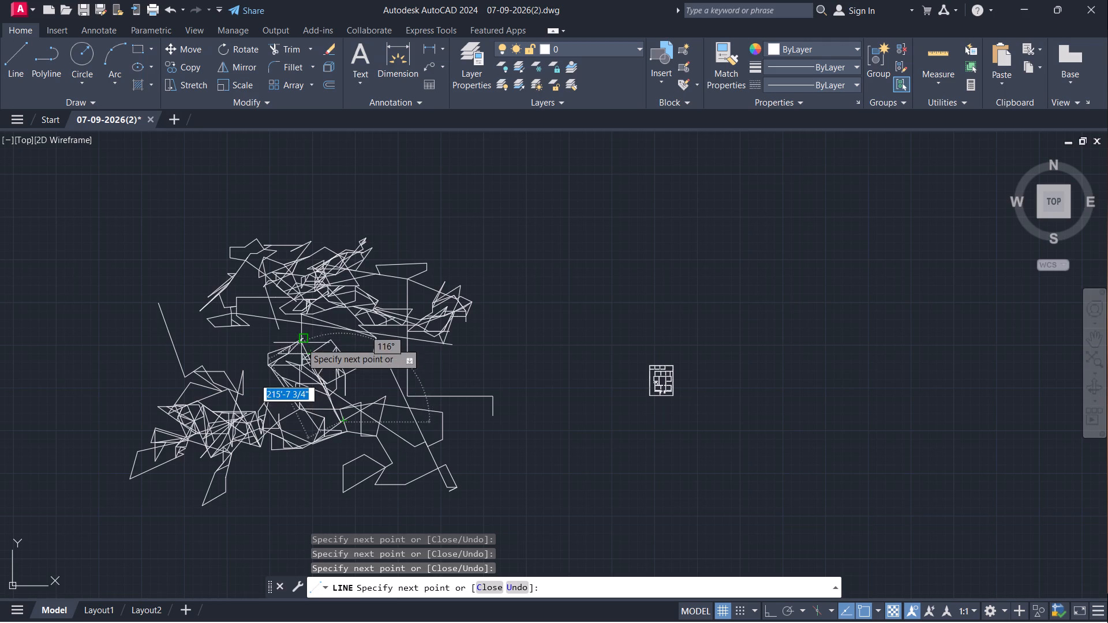
click(293, 353)
drag(305, 364, 304, 376)
drag(316, 388, 313, 396)
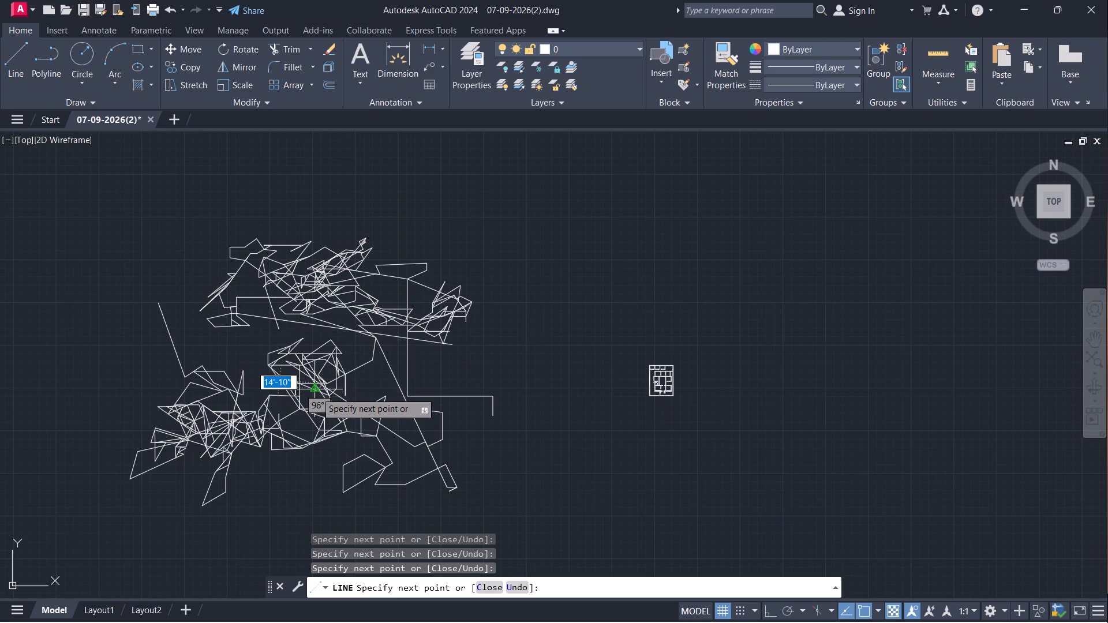
click(319, 403)
drag(315, 354, 313, 361)
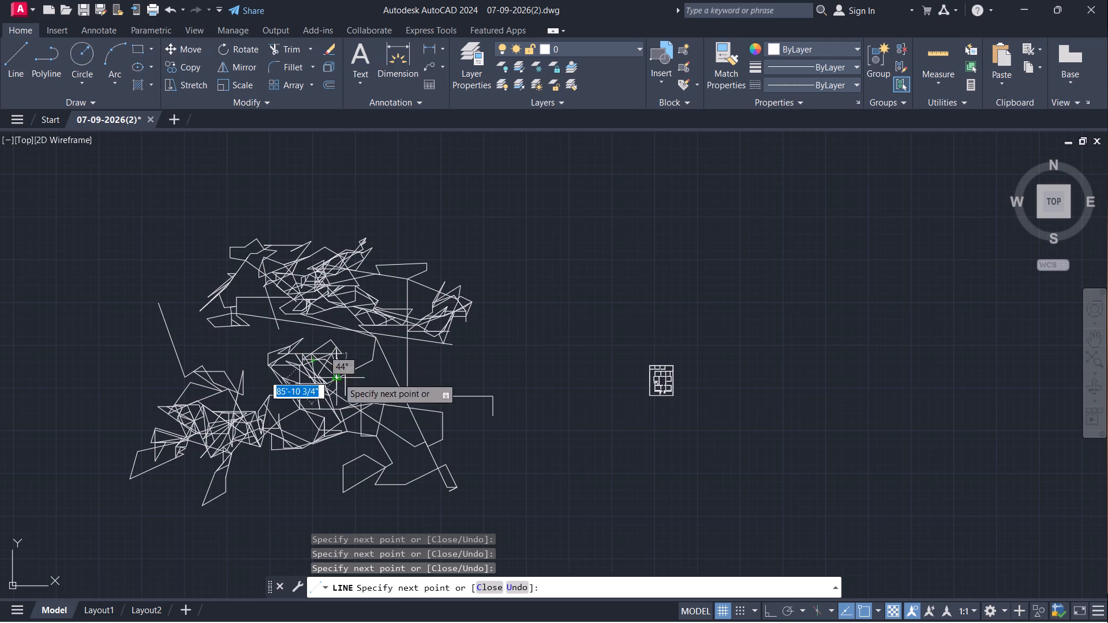
drag(338, 379, 339, 384)
Extend the line east to the long vertical, zigzag it in short segments around the long diagonal, and end it.
click(373, 371)
click(405, 374)
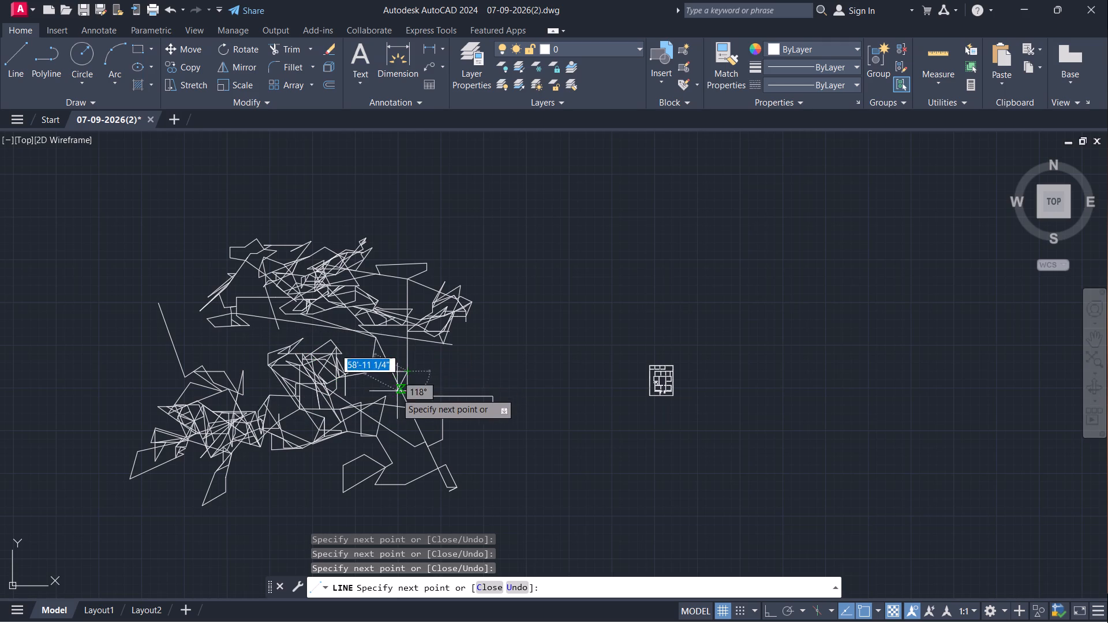
click(396, 395)
click(389, 415)
click(389, 420)
click(393, 423)
click(402, 419)
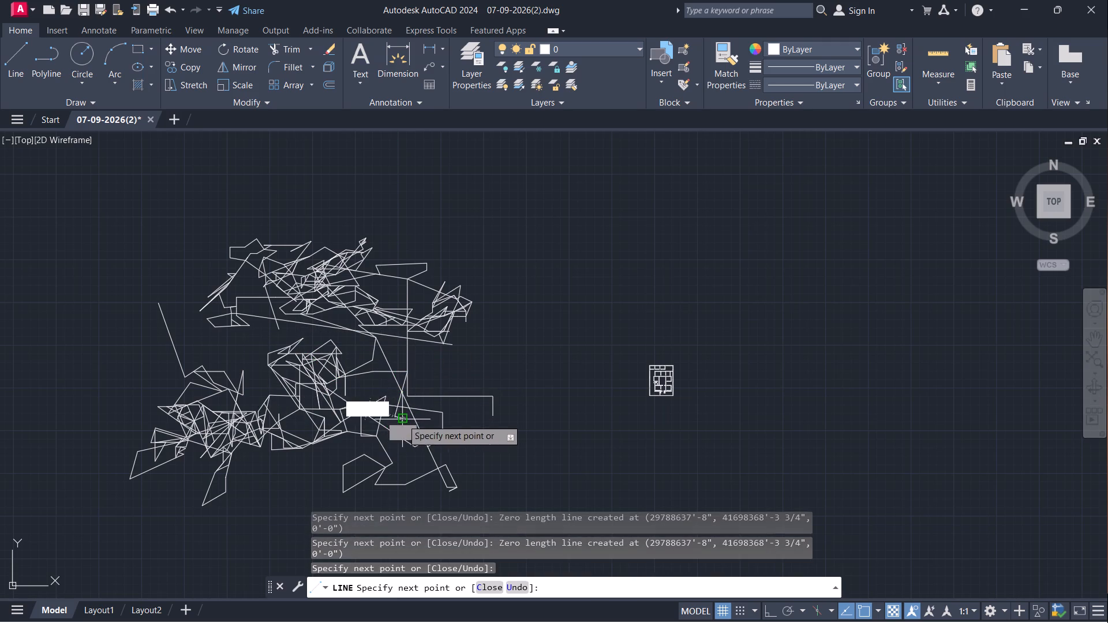
drag(398, 383, 398, 389)
click(395, 408)
click(414, 435)
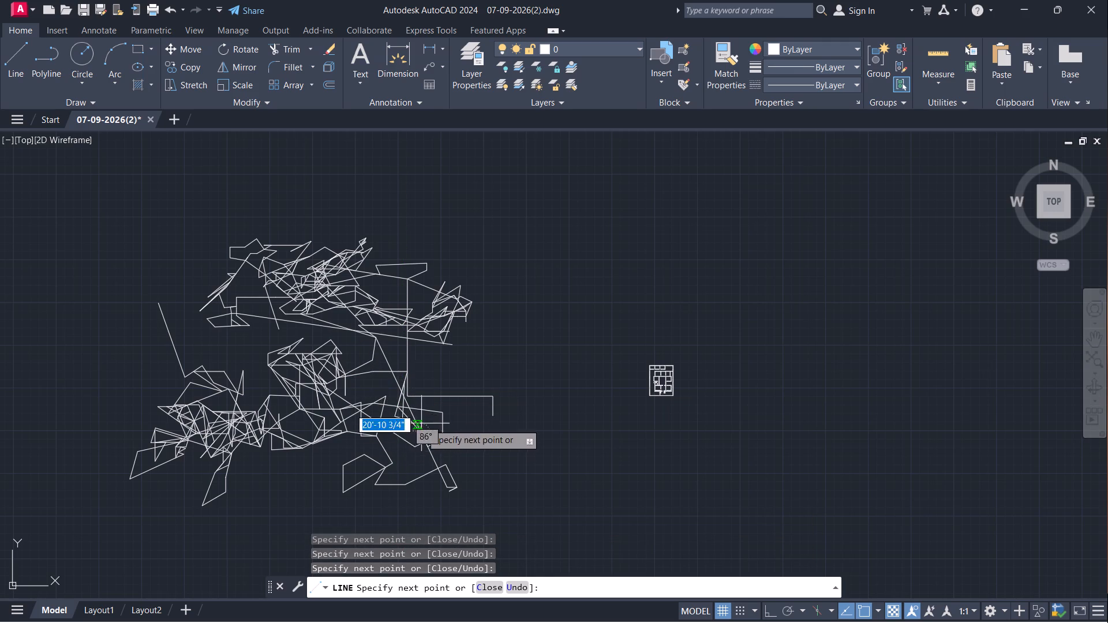
click(421, 423)
click(421, 423)
click(414, 424)
click(409, 412)
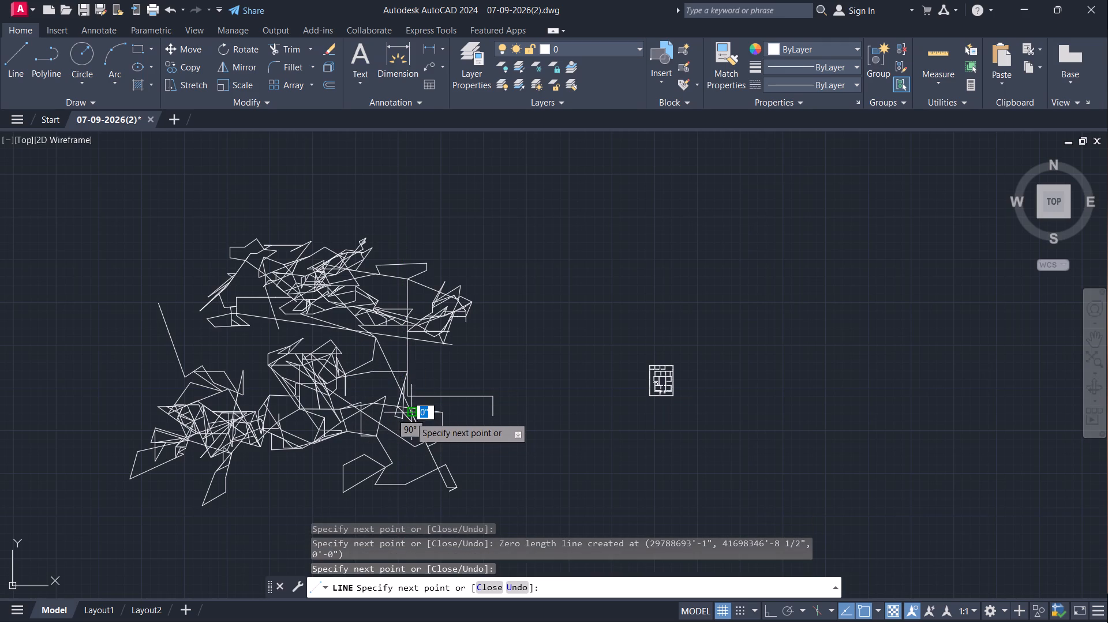
click(410, 419)
click(377, 407)
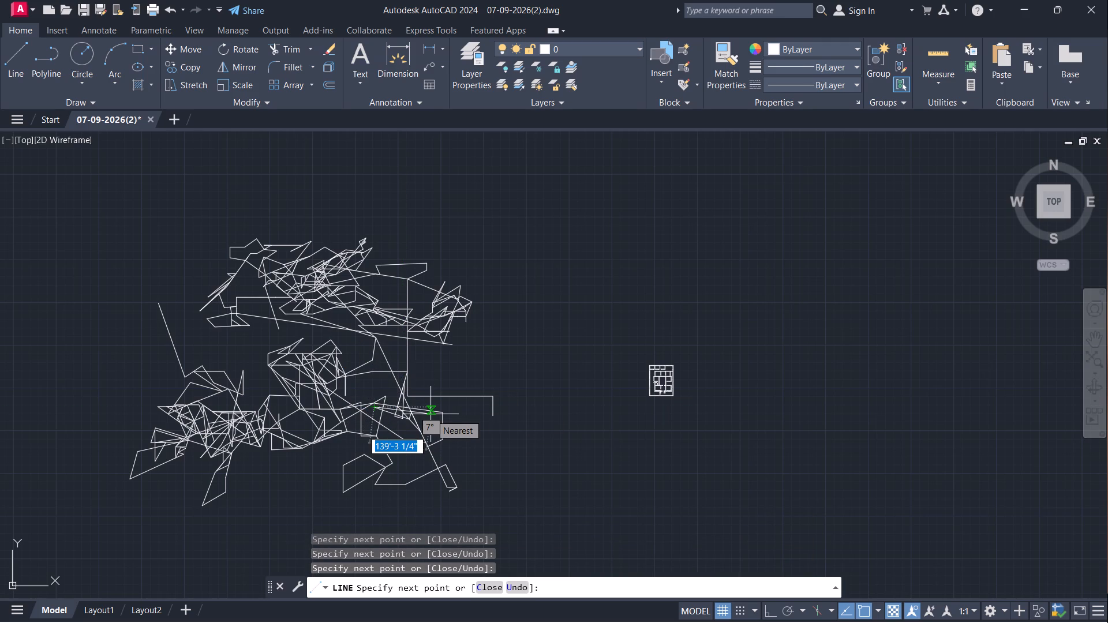
key(space)
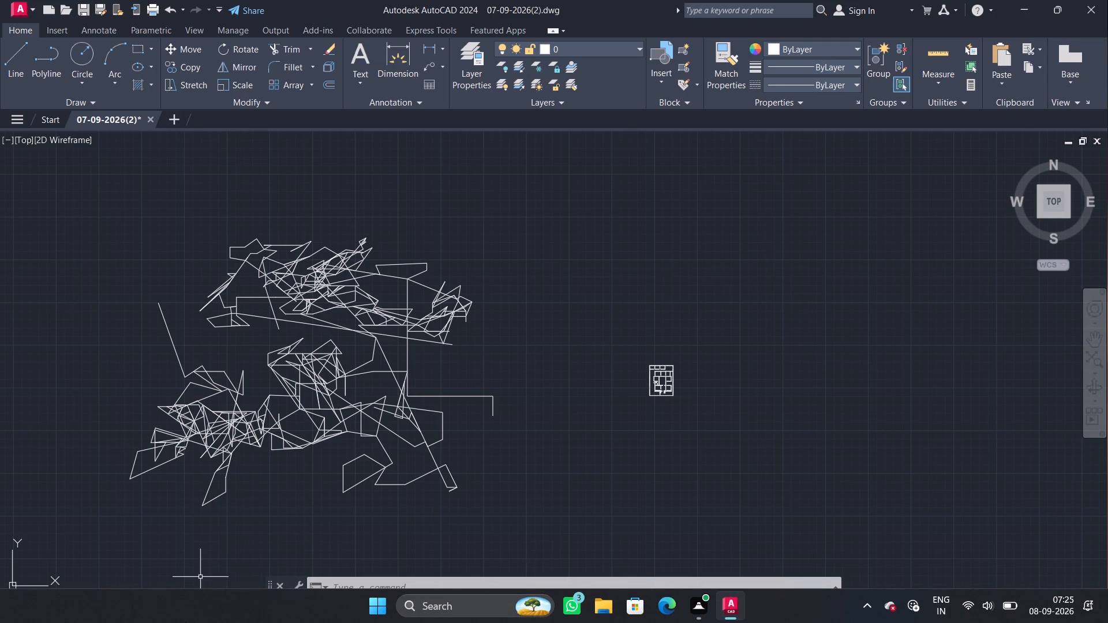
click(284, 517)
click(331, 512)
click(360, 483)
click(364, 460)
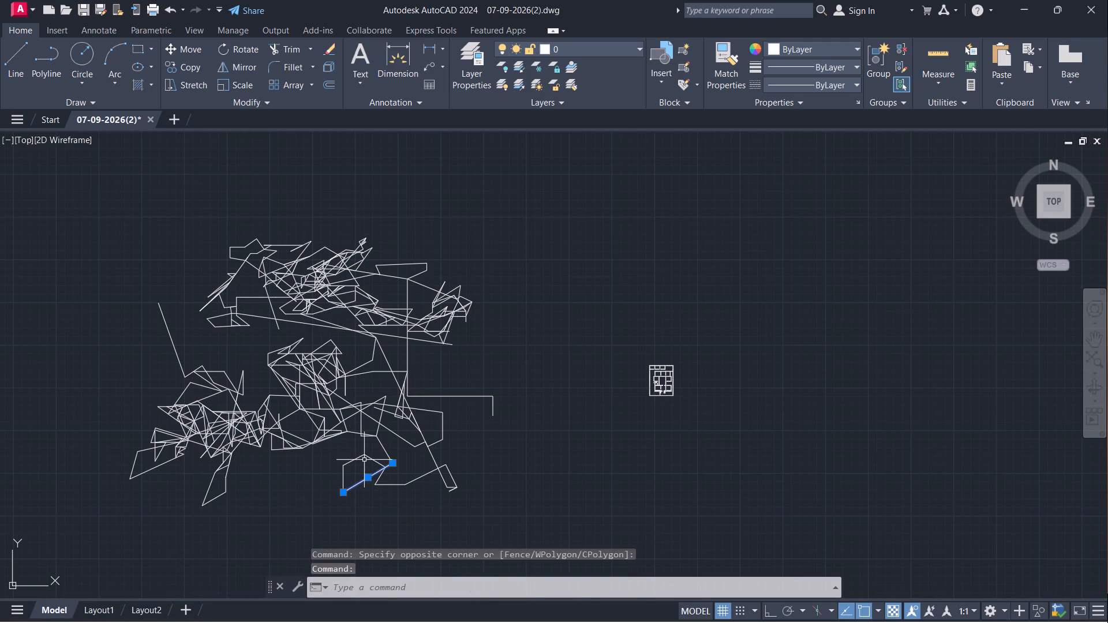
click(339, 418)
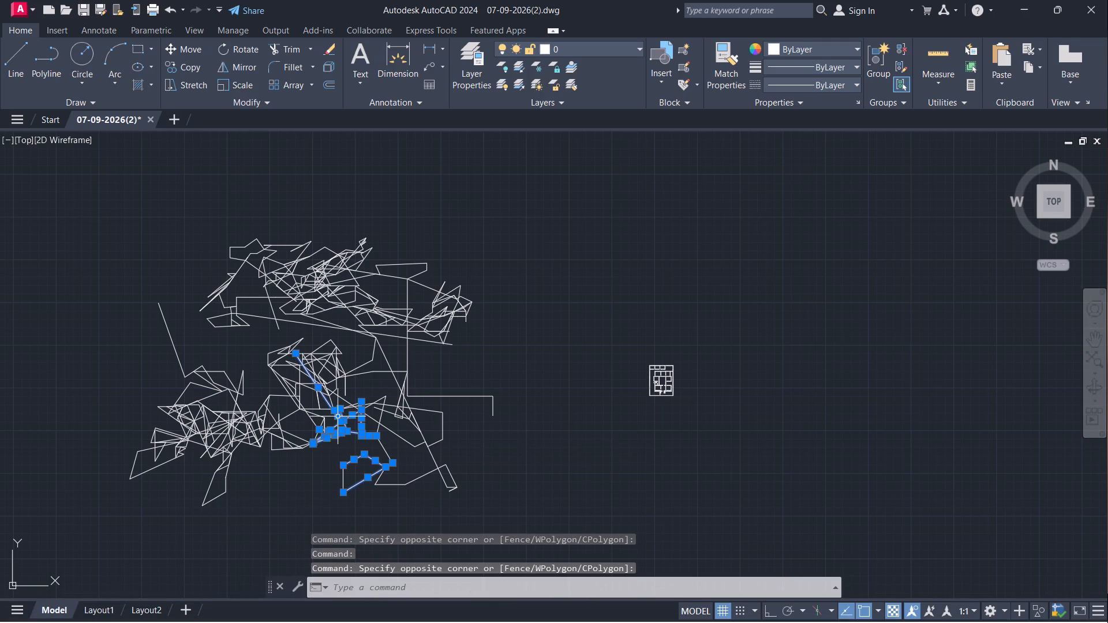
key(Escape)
Start a new line west of the small cluster and zigzag it north and south, ending just above the cluster's northwest side.
key(space)
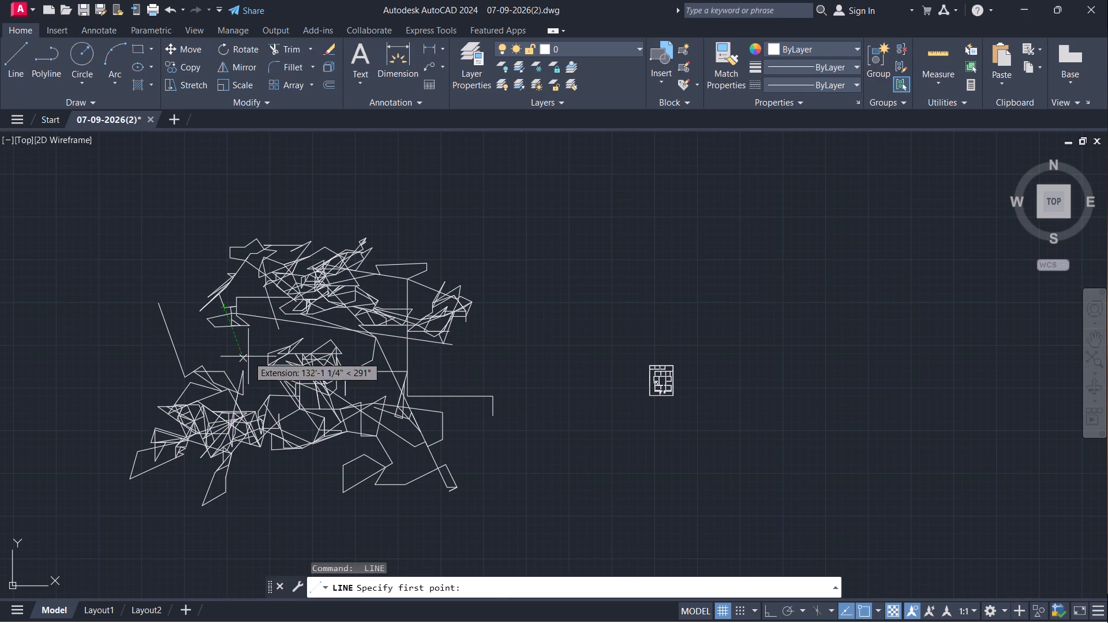
click(248, 356)
click(254, 328)
drag(241, 334, 239, 341)
click(242, 373)
click(250, 330)
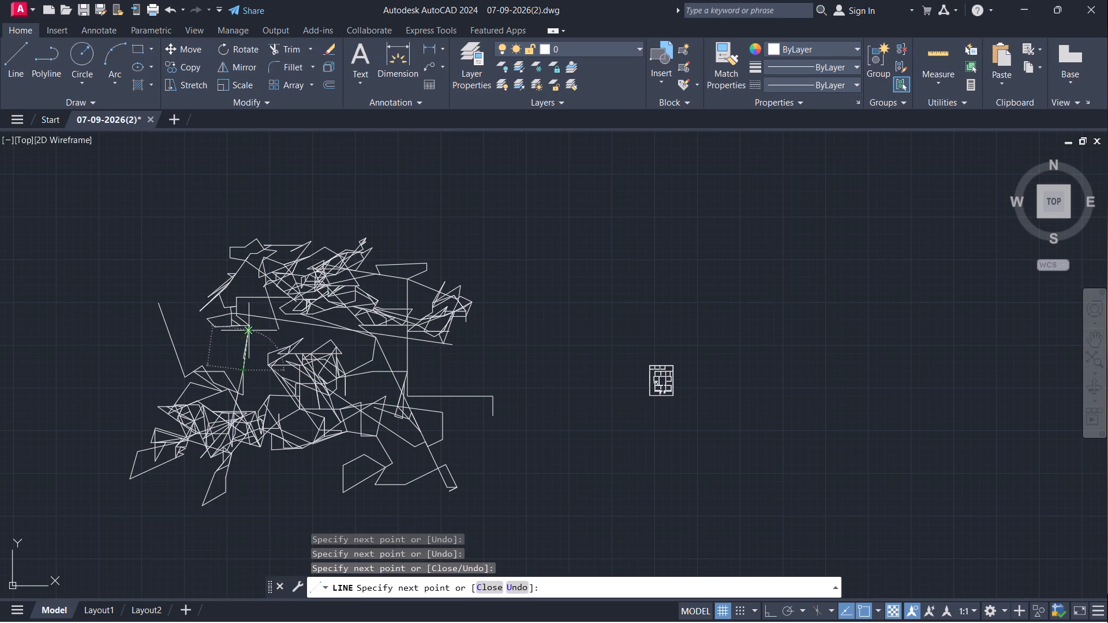
click(226, 331)
click(227, 339)
click(243, 334)
click(276, 339)
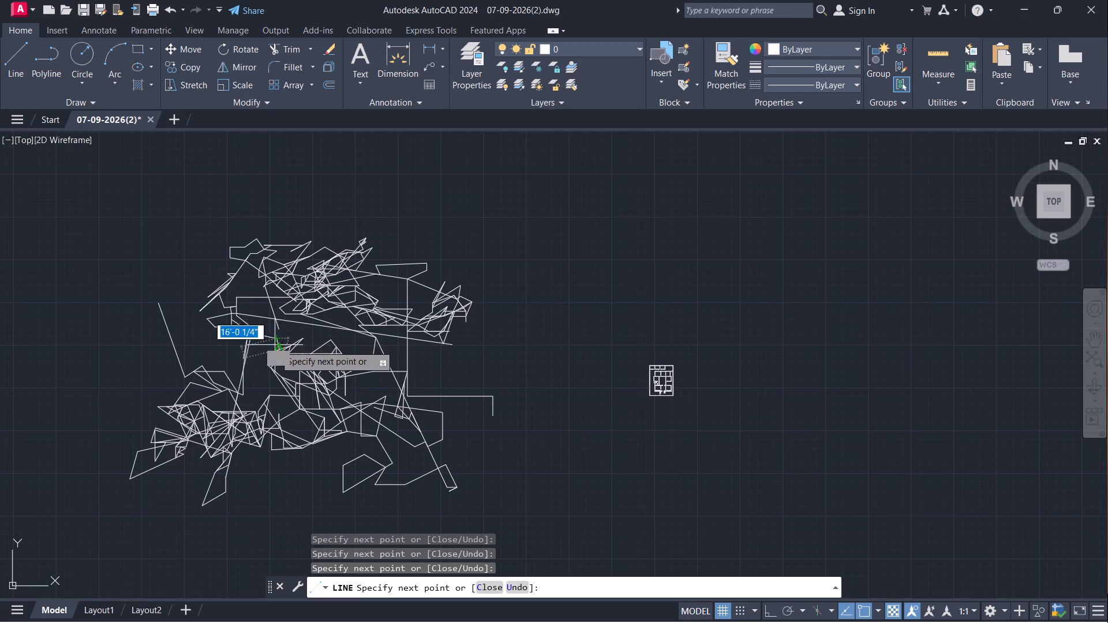
Drop the line southwest past the small cluster's west side and loop it west to the western cluster's top.
click(275, 349)
click(268, 358)
click(265, 361)
drag(259, 365, 258, 370)
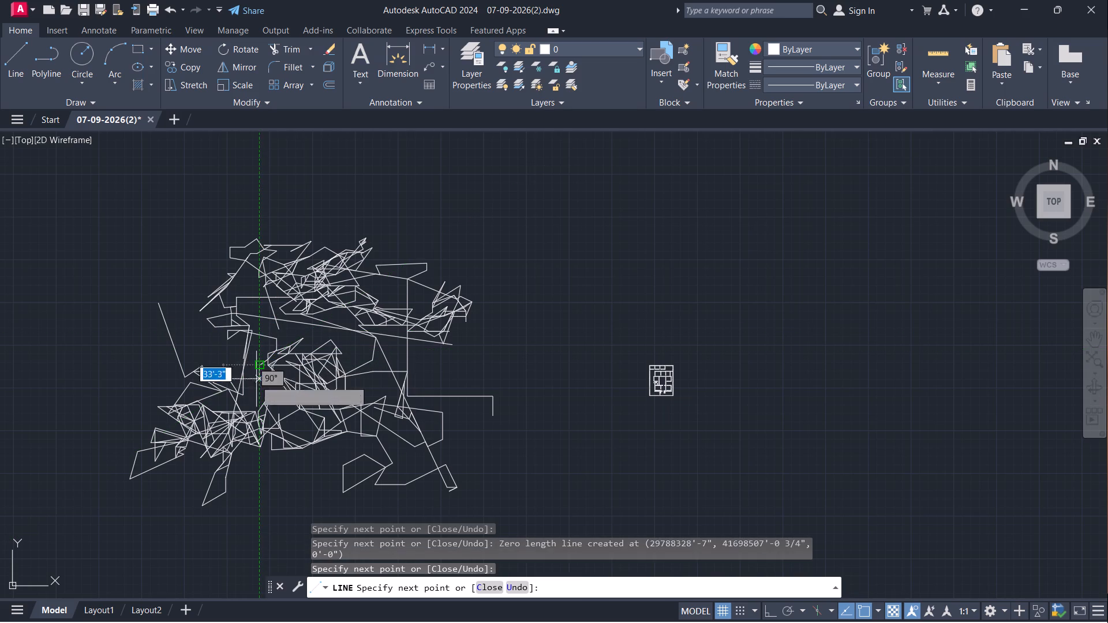
click(252, 395)
click(246, 396)
click(234, 395)
click(233, 388)
click(230, 372)
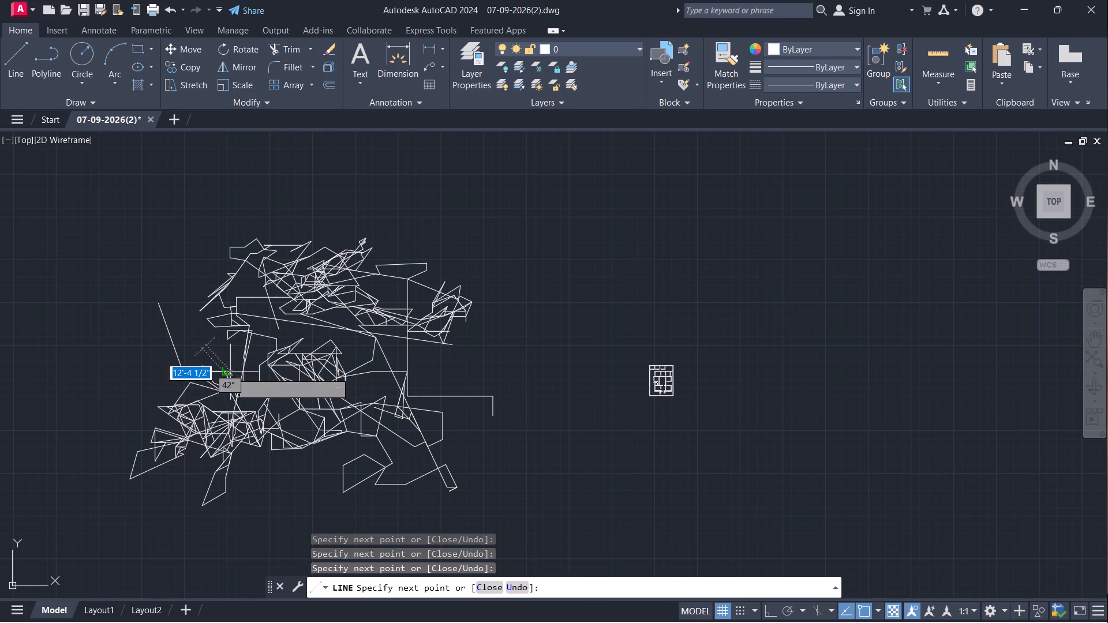
Loop the line through the upper part of the western cluster with short segments around its center.
drag(201, 391, 200, 401)
click(209, 407)
click(230, 404)
drag(252, 401, 252, 409)
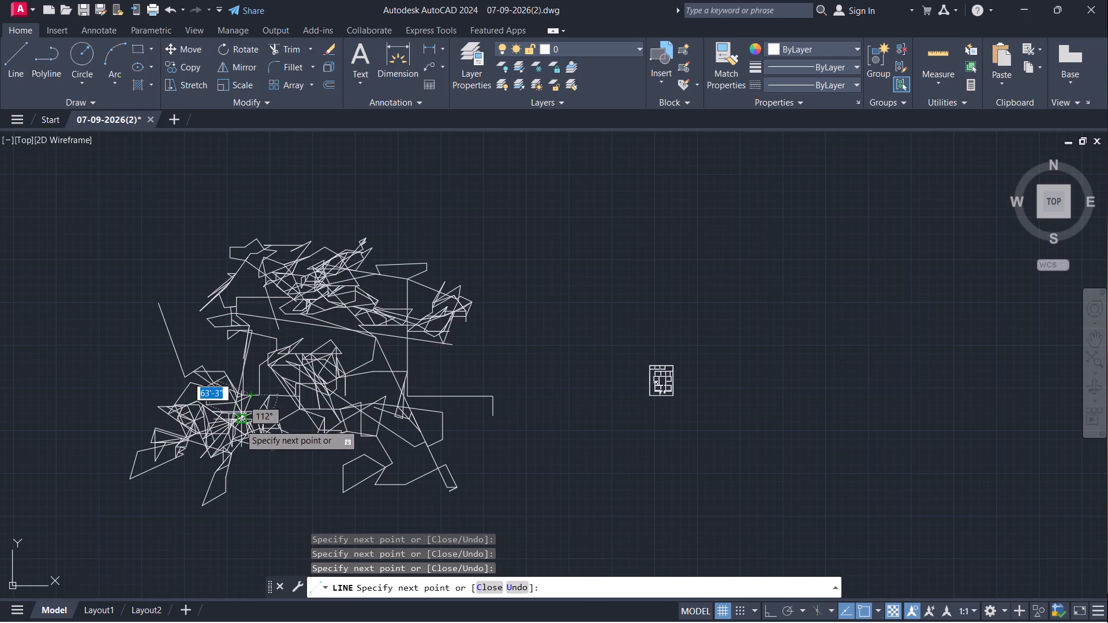
click(239, 425)
click(216, 424)
Run the line northeast through the small cluster, past the long diagonal, and east to a point beyond the upper cluster.
click(261, 396)
click(291, 375)
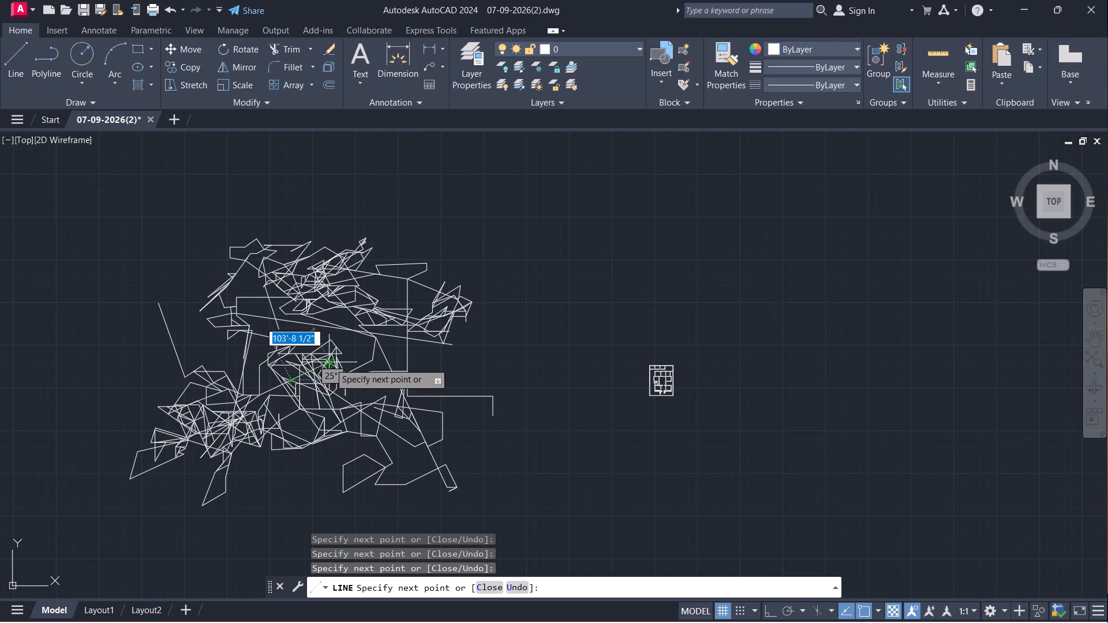
click(330, 363)
click(301, 395)
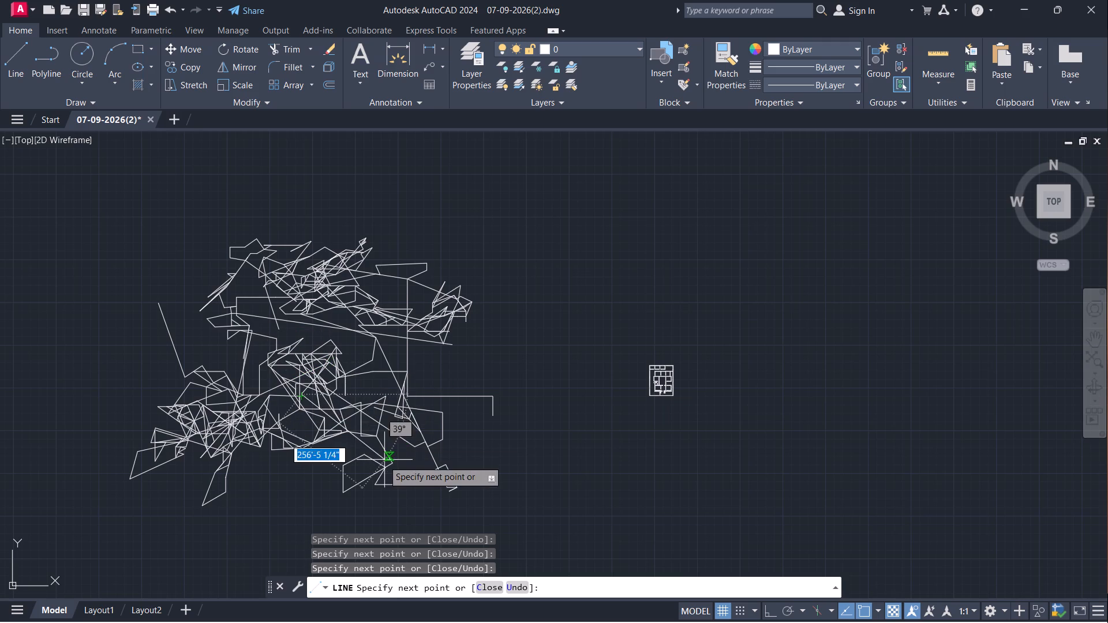
click(374, 390)
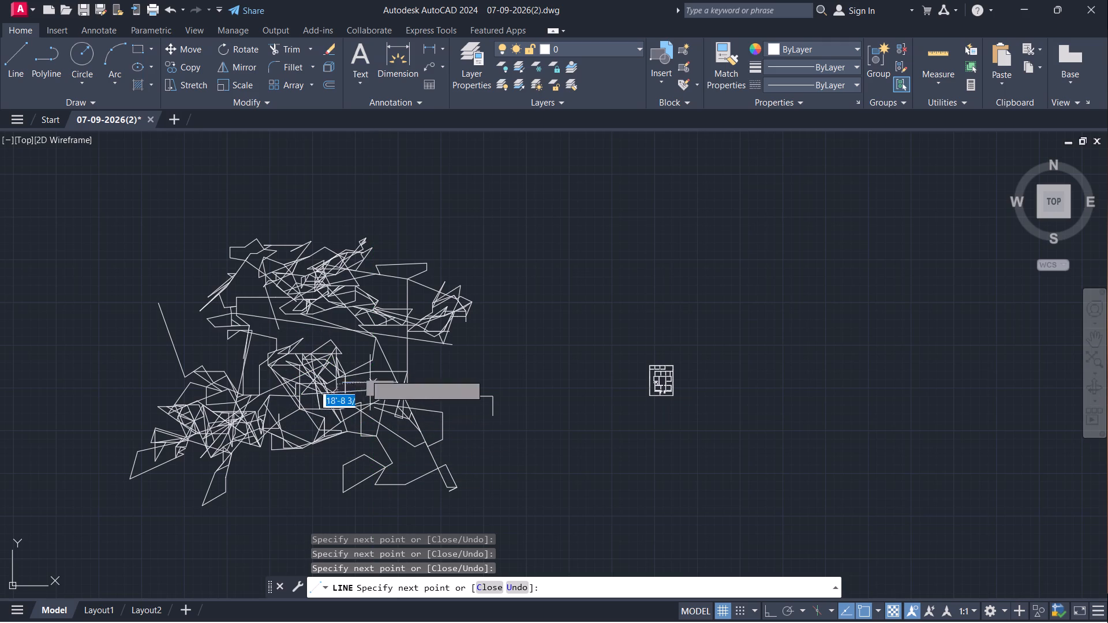
click(363, 358)
click(386, 337)
click(411, 343)
click(498, 343)
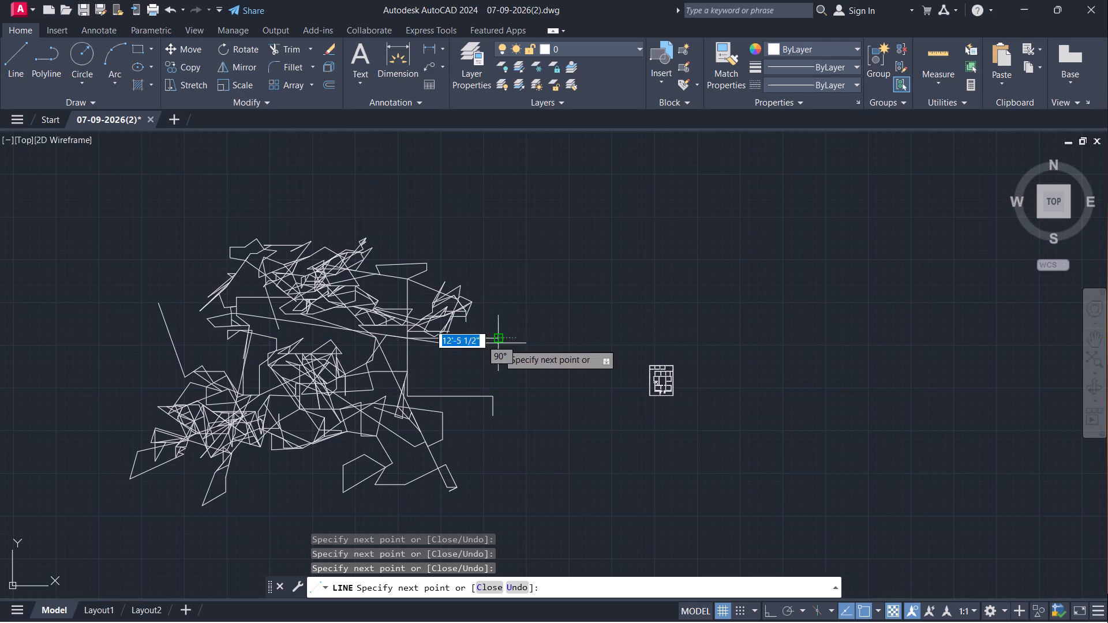
Return the line west beneath the upper cluster, and turn it north and around the long vertical line.
click(463, 342)
click(439, 339)
click(381, 327)
click(396, 310)
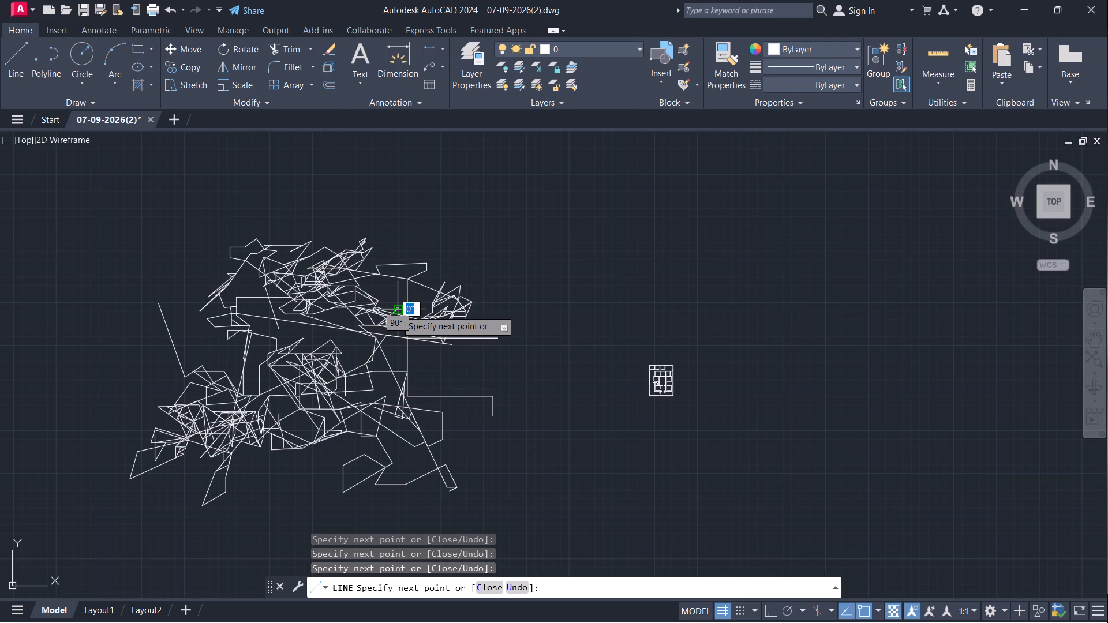
click(399, 295)
click(418, 305)
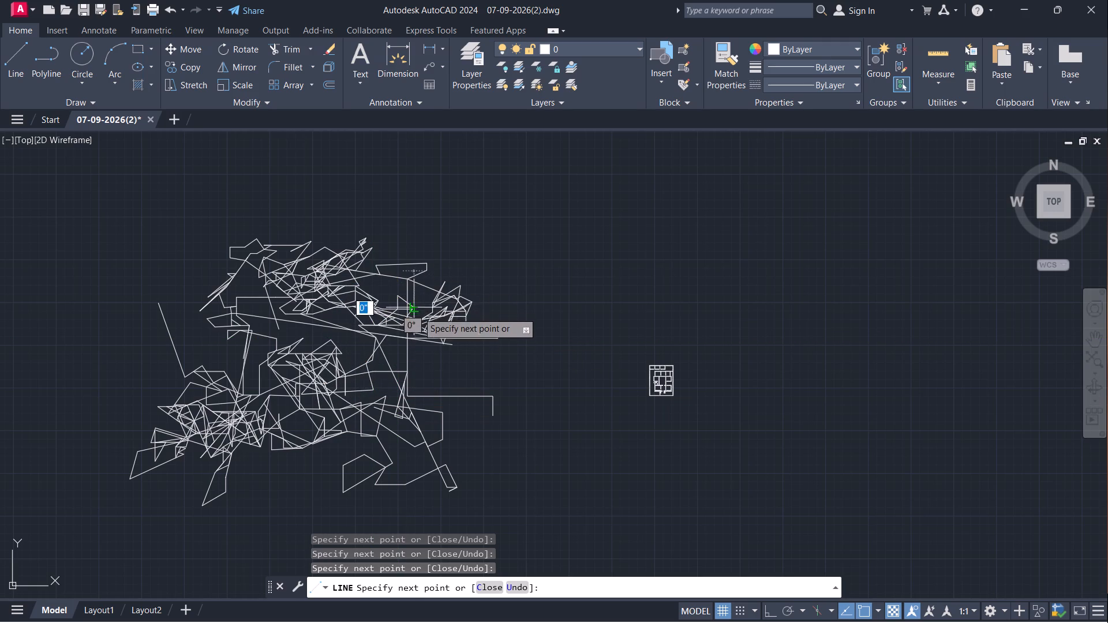
Zigzag the line in very short segments just east of the long vertical in the upper cluster, finishing slightly west of it.
click(418, 318)
click(418, 318)
click(418, 318)
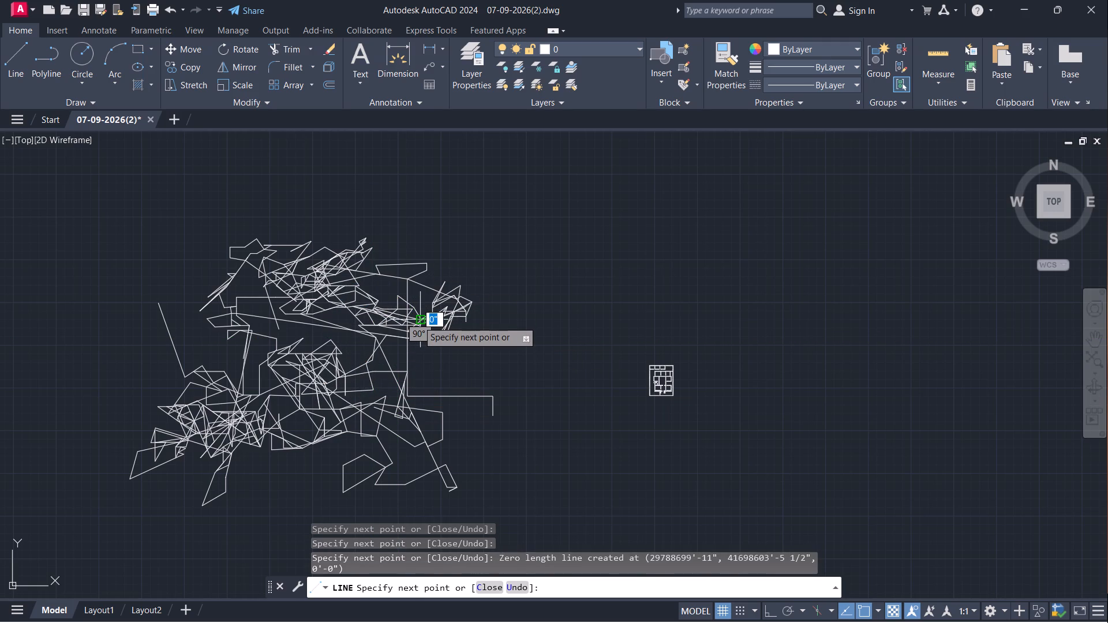
click(418, 321)
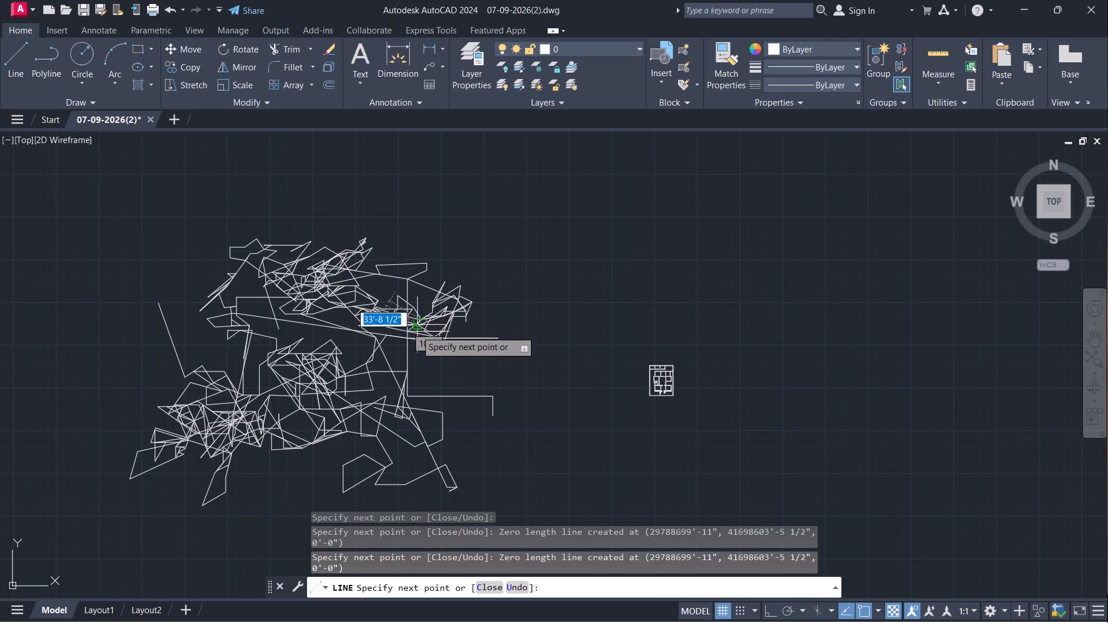
click(415, 332)
click(415, 332)
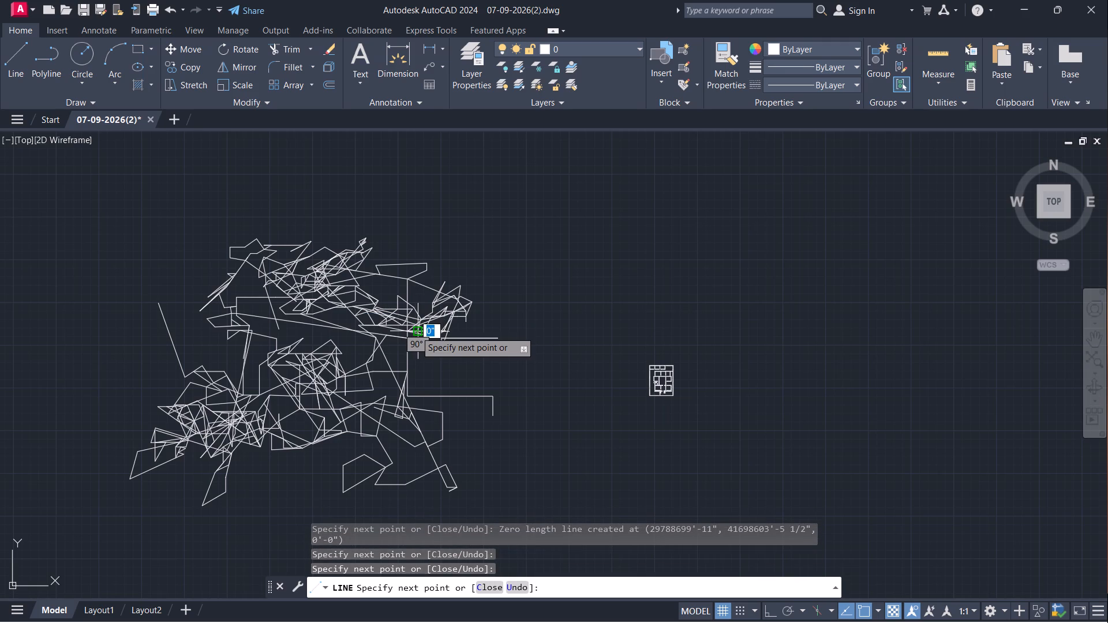
click(418, 326)
click(418, 326)
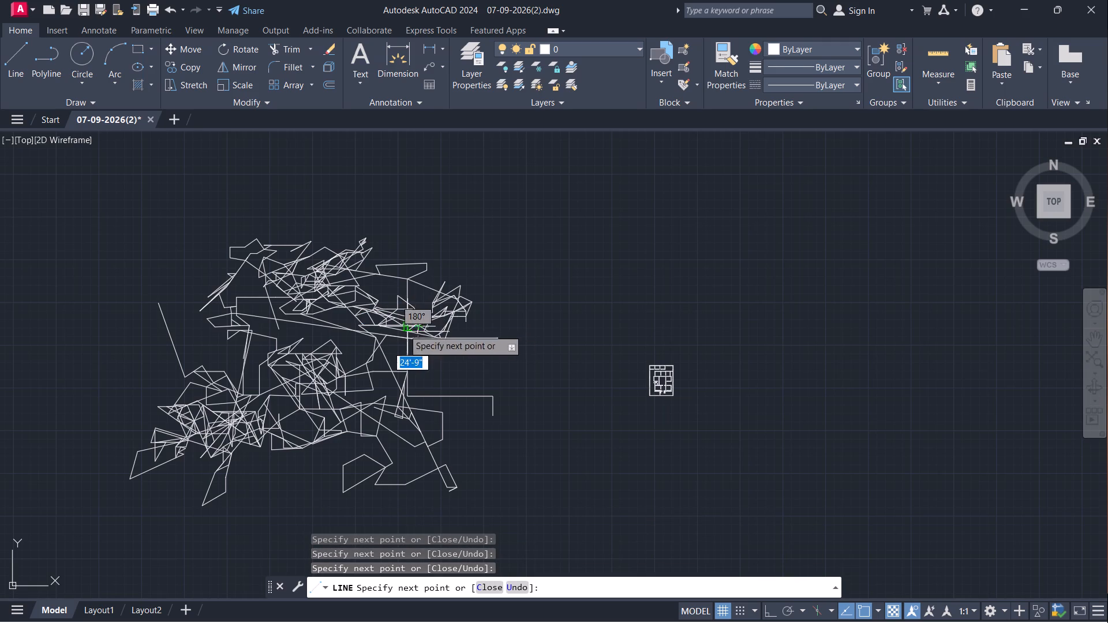
click(399, 329)
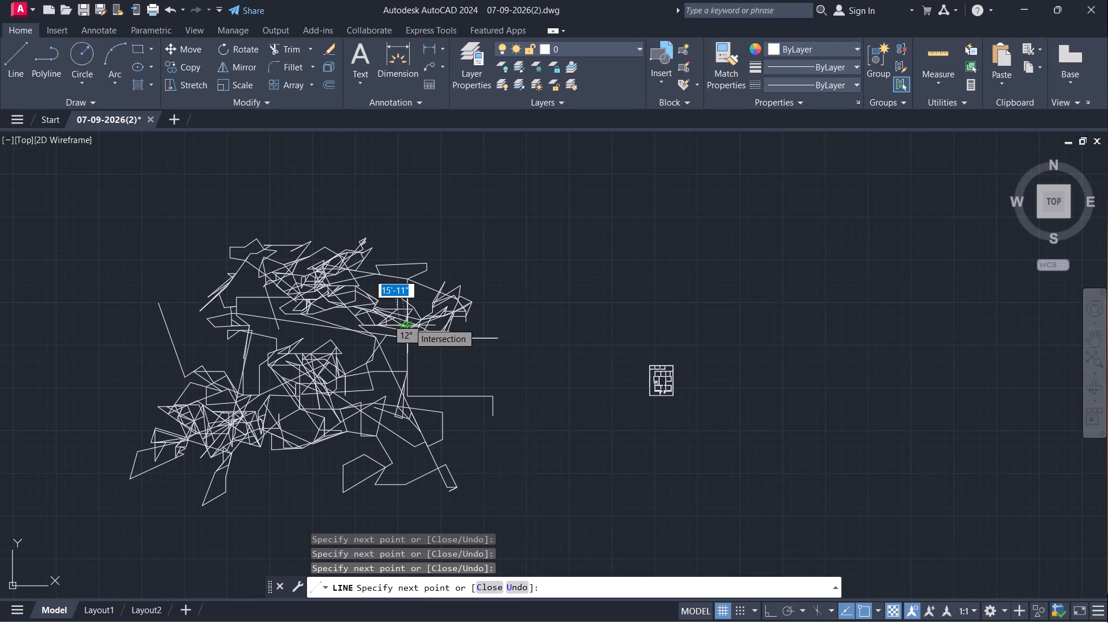
Run the line east beyond the upper cluster and bring it back northwest to just west of the long vertical.
click(409, 322)
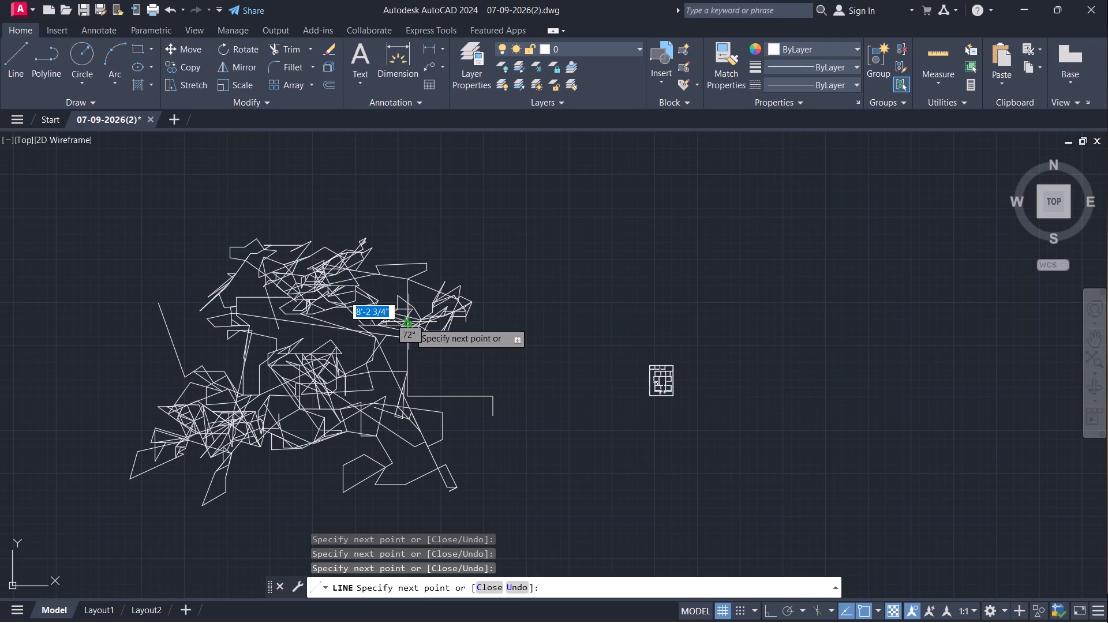
click(512, 333)
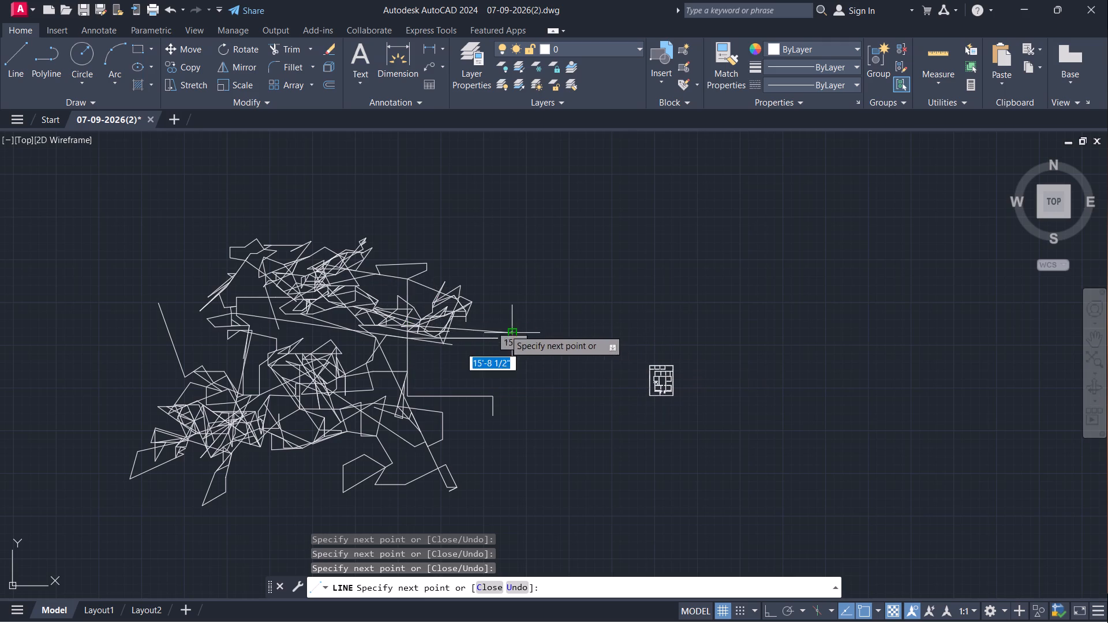
click(486, 321)
click(471, 314)
click(416, 316)
click(415, 310)
click(400, 306)
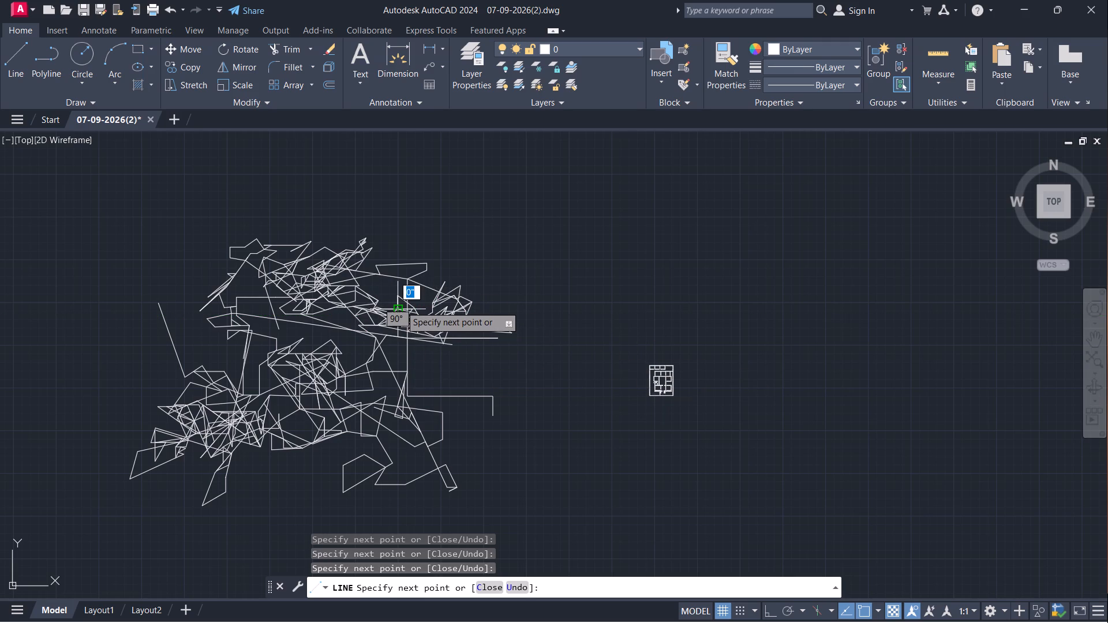
Zigzag the line east in short segments from the long vertical through the upper cluster to its eastern edge.
click(400, 306)
click(420, 316)
click(415, 319)
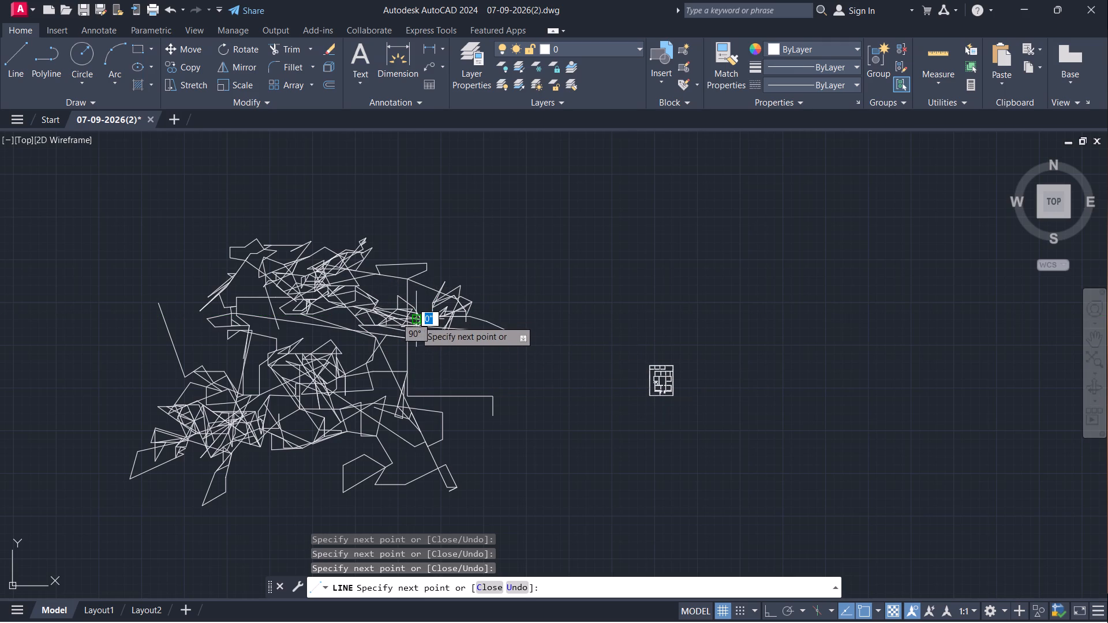
click(415, 325)
click(436, 327)
click(431, 337)
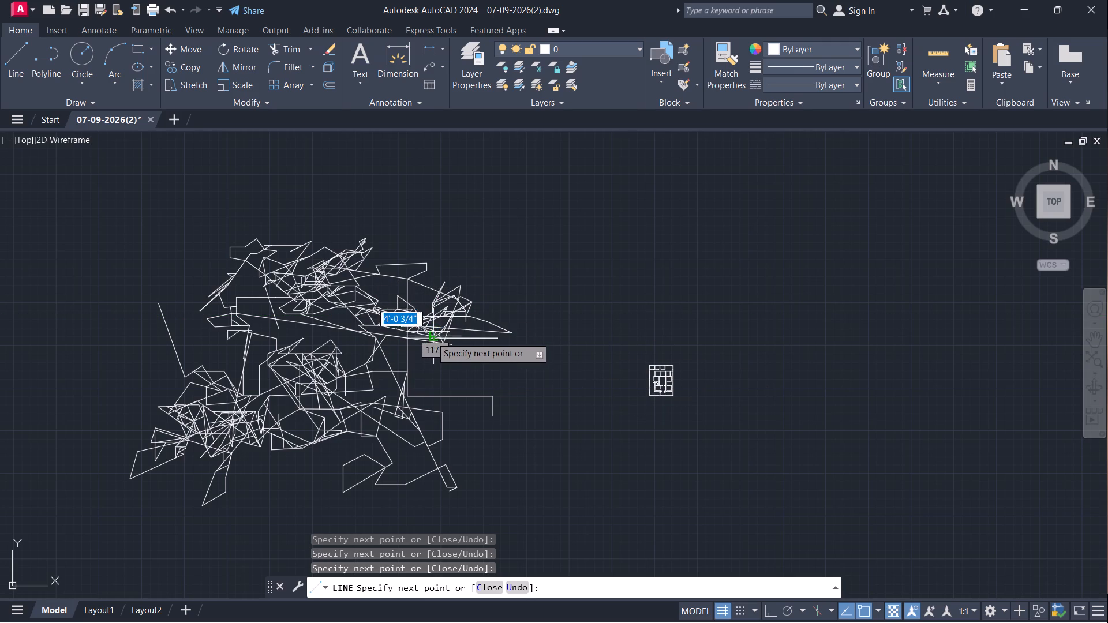
click(421, 331)
click(446, 309)
click(461, 309)
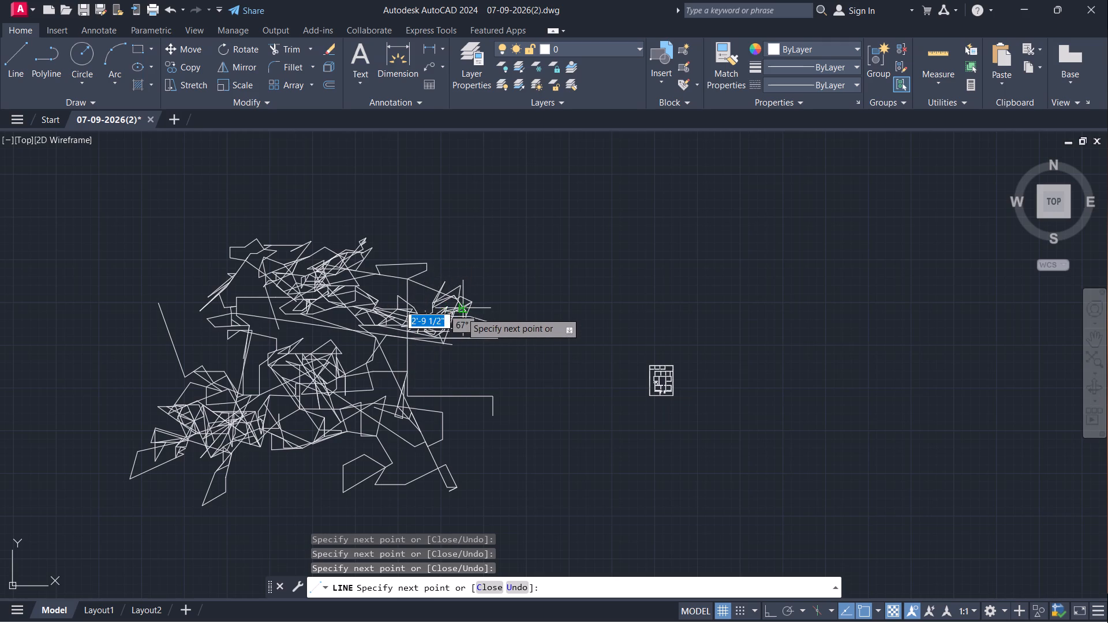
click(462, 316)
click(465, 315)
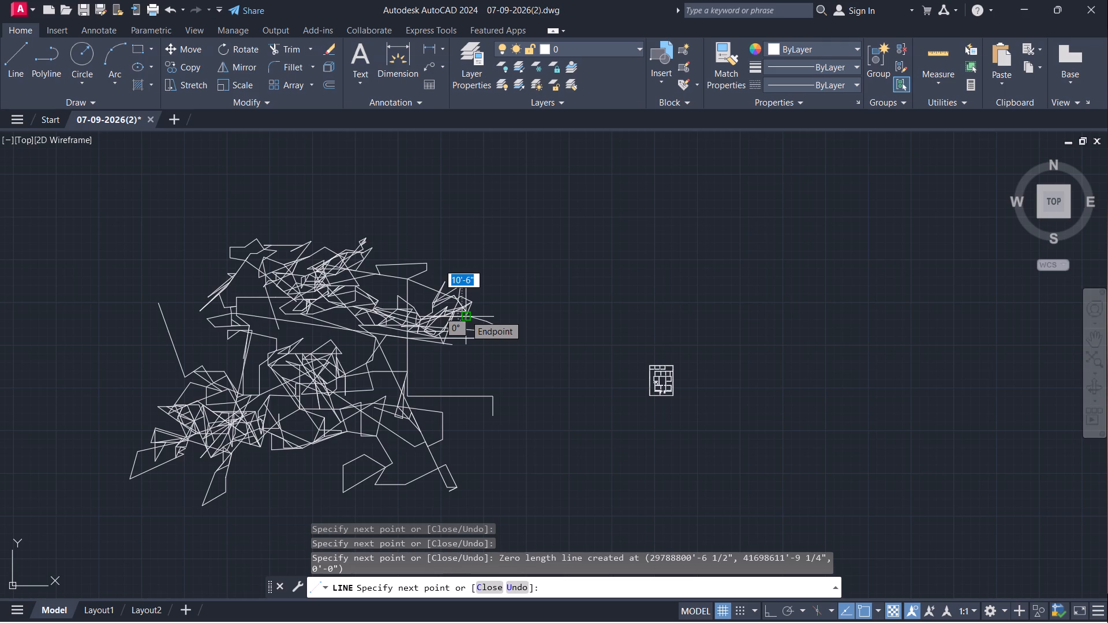
Run the line back west through the upper cluster in short segments to the long vertical line.
click(465, 315)
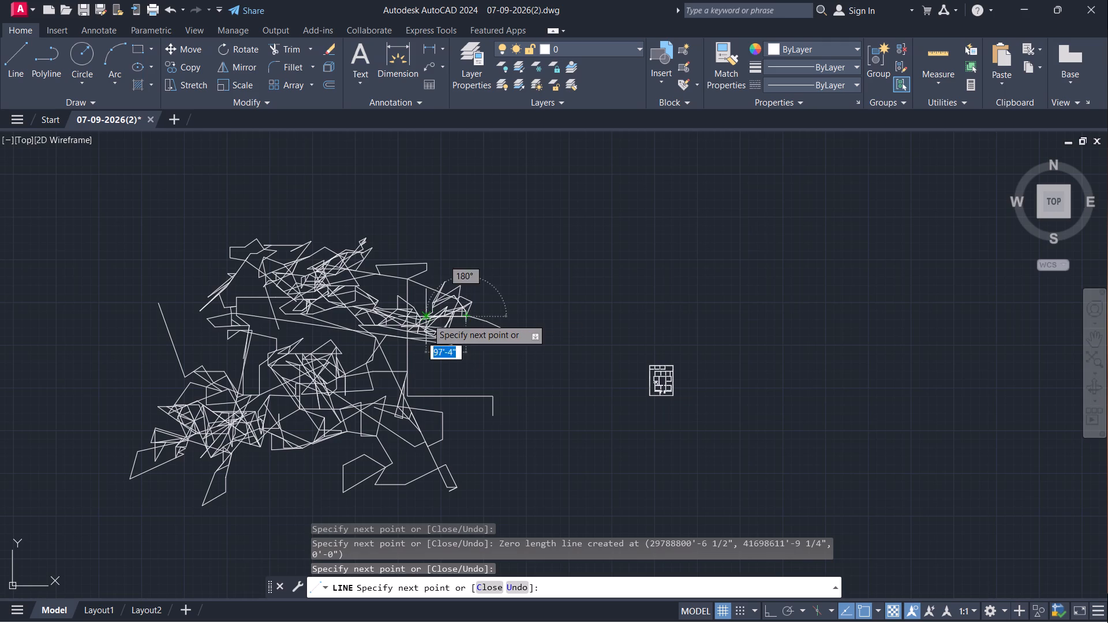
click(427, 318)
click(419, 319)
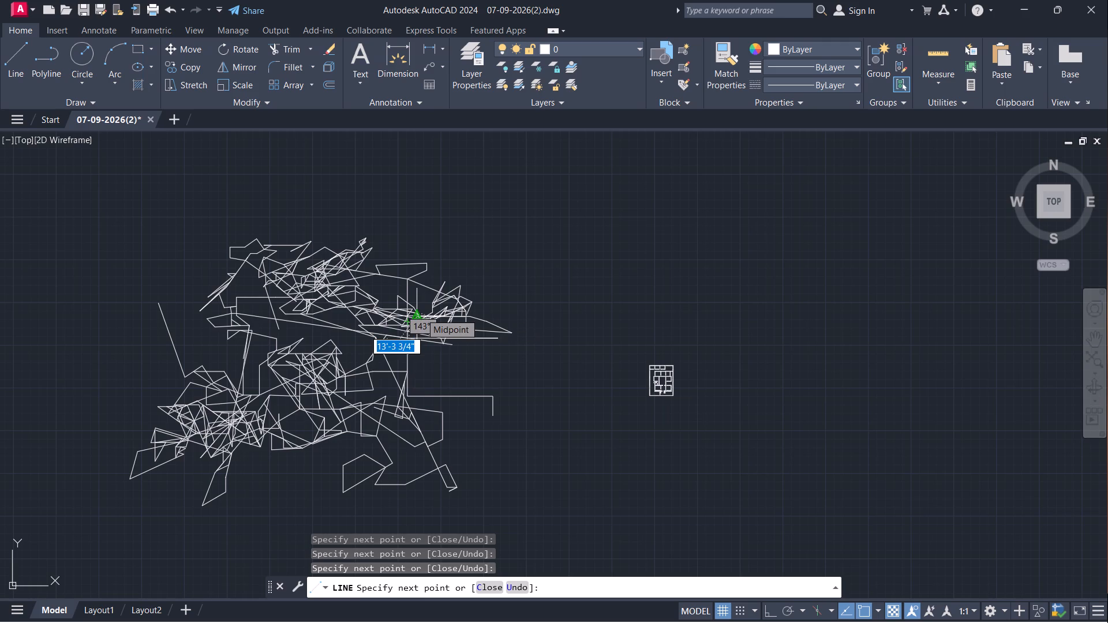
right_click(421, 313)
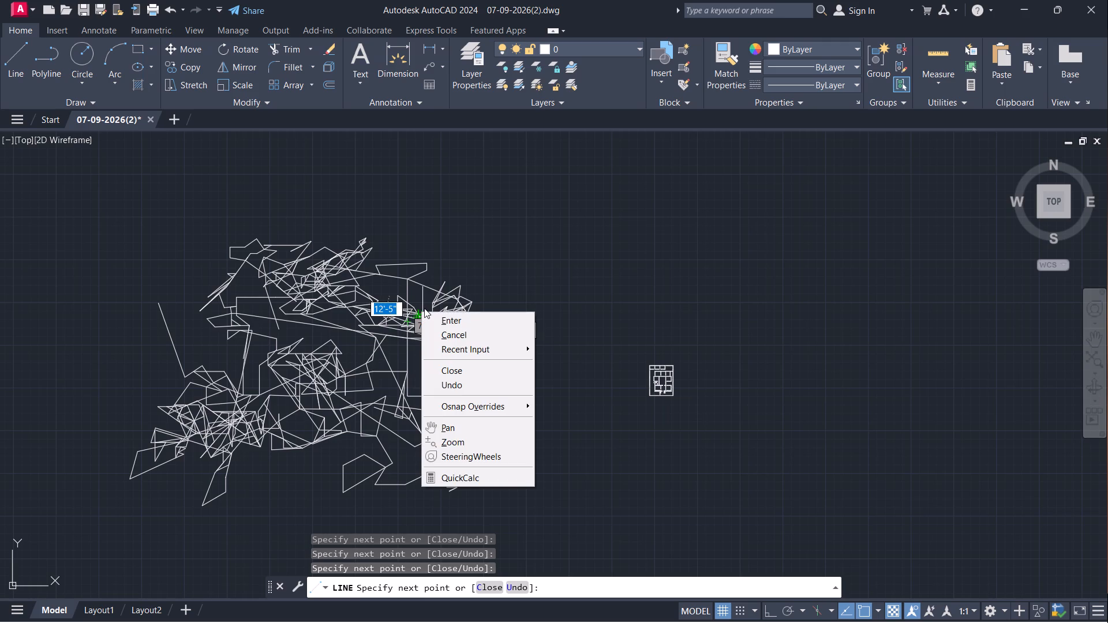
click(424, 307)
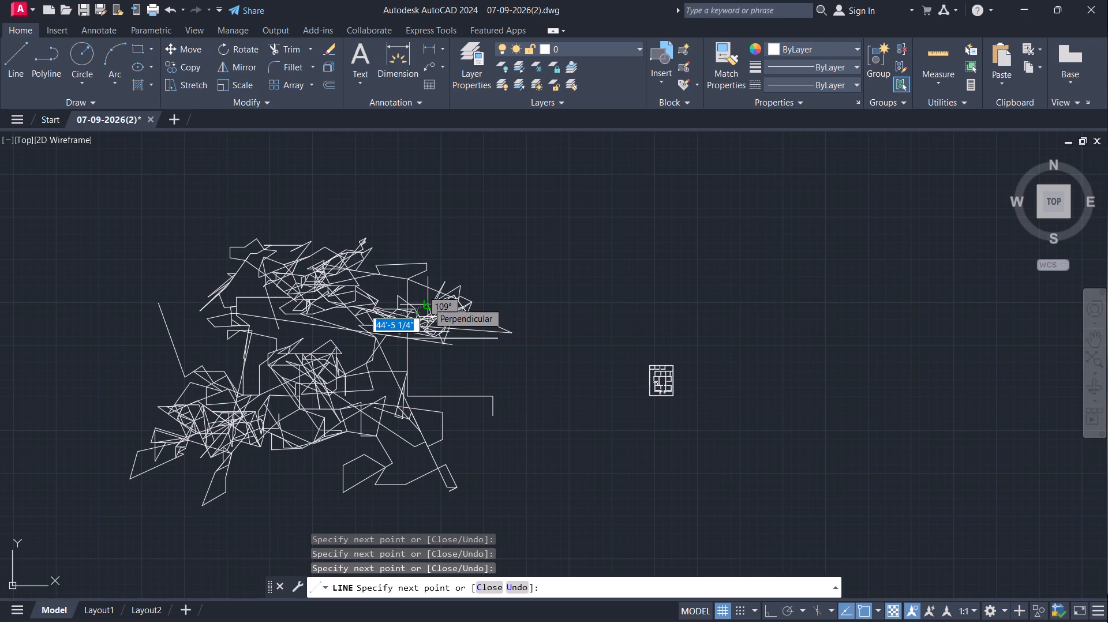
click(428, 302)
click(428, 302)
click(428, 302)
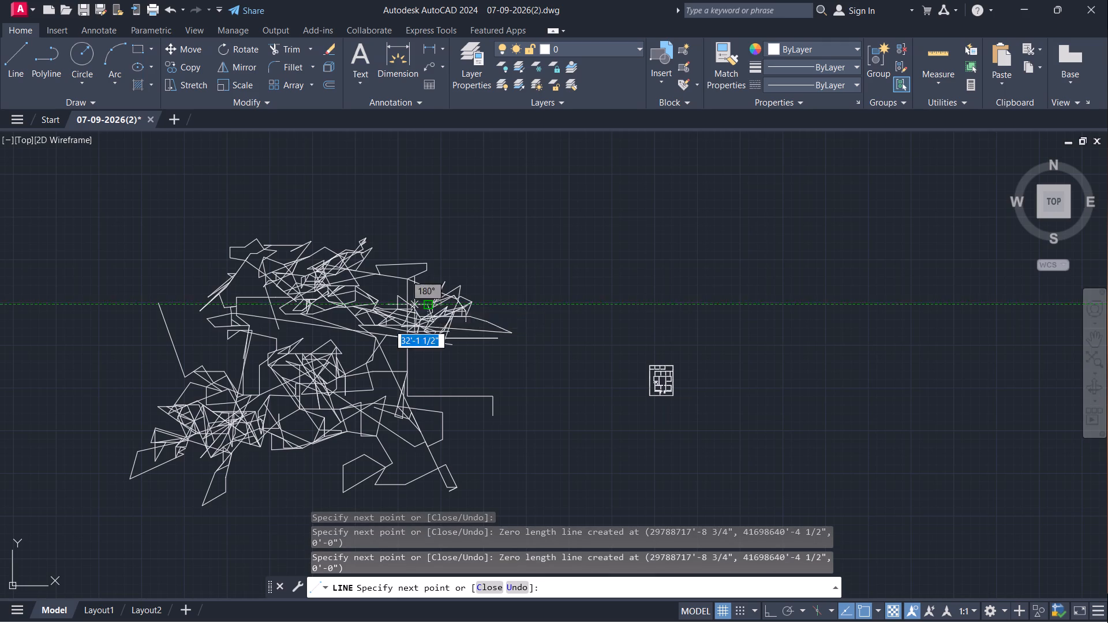
click(403, 306)
click(403, 306)
click(403, 306)
click(403, 306)
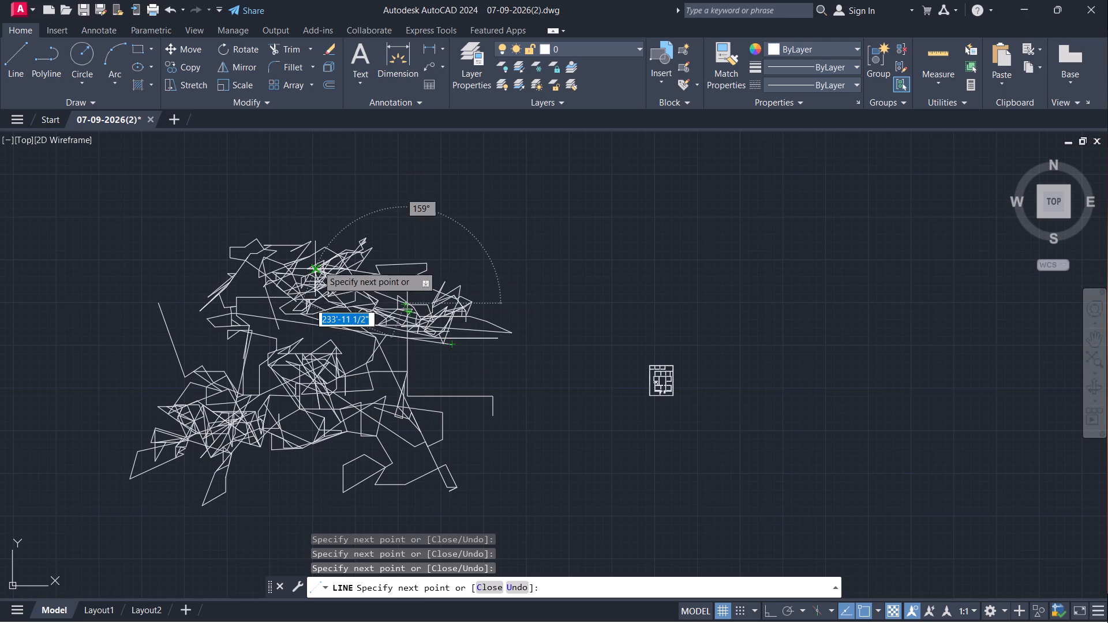
Carry the line west across the upper cluster, turn it south, draw a long southeast segment past the long vertical, and end the line.
click(289, 301)
click(278, 307)
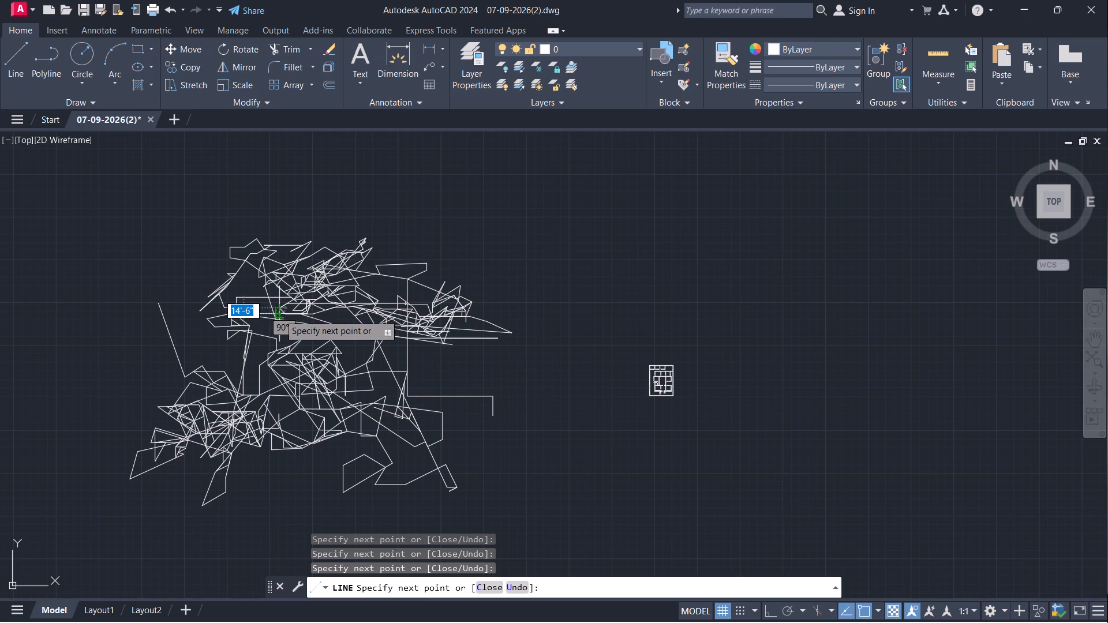
click(281, 321)
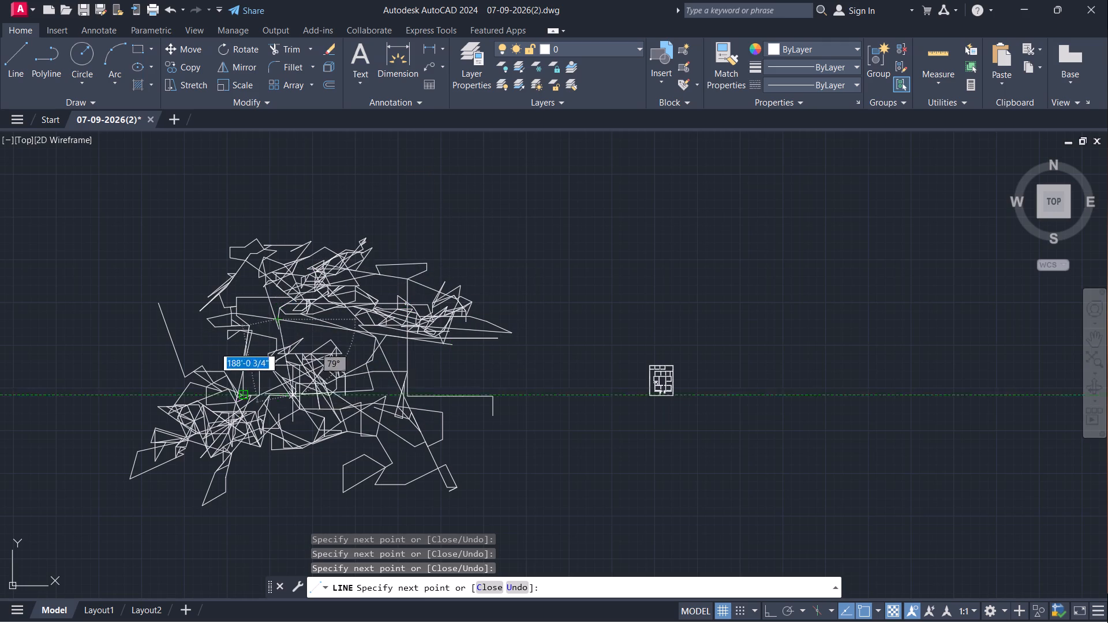
click(460, 376)
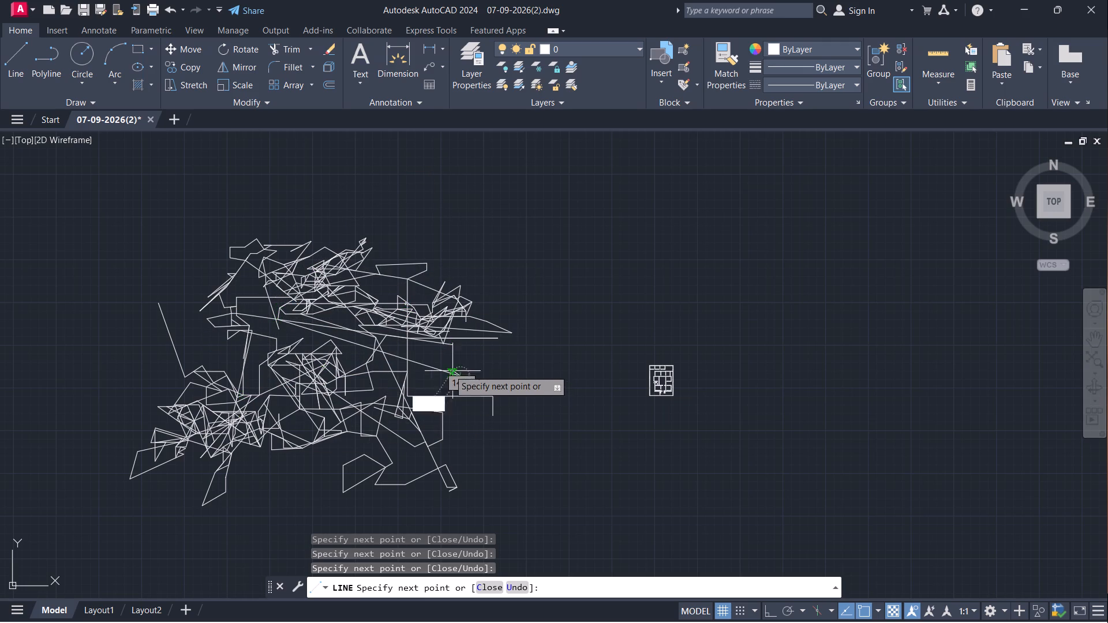
key(space)
Start a new line just east of the last endpoint and run it northeast past the upper cluster's pointed eastern tip, with one zigzag back.
key(space)
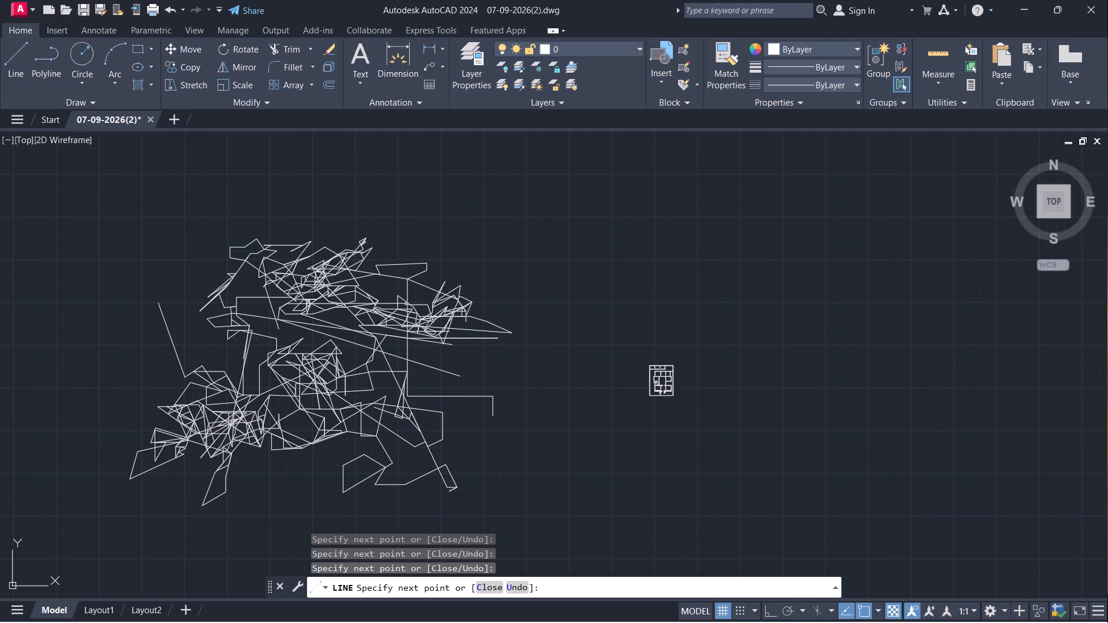
click(486, 373)
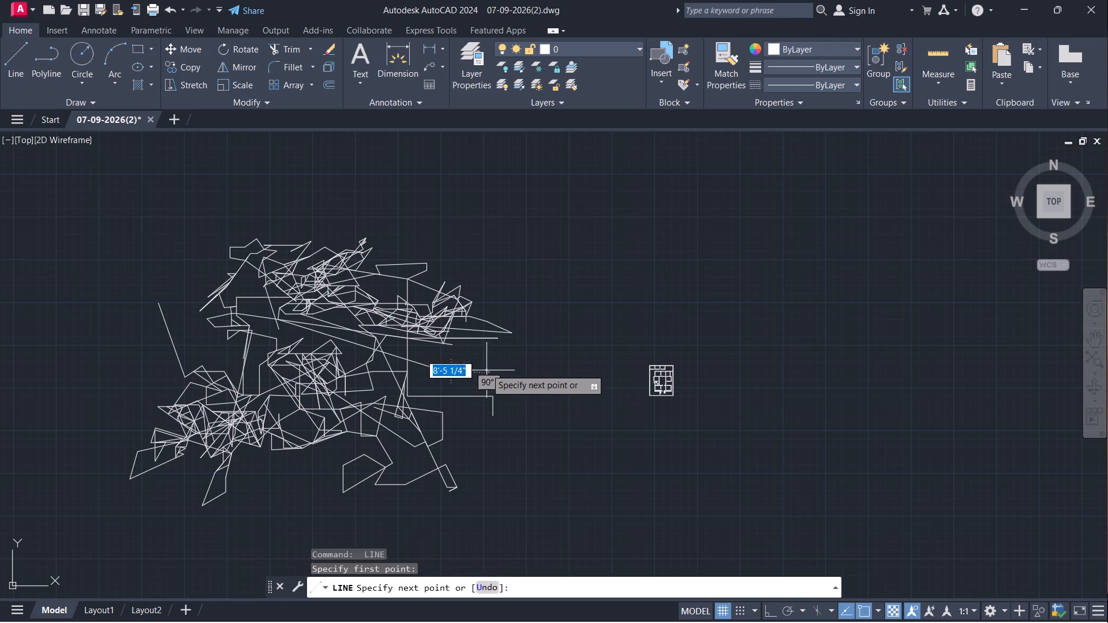
click(483, 365)
click(496, 354)
click(499, 356)
click(503, 359)
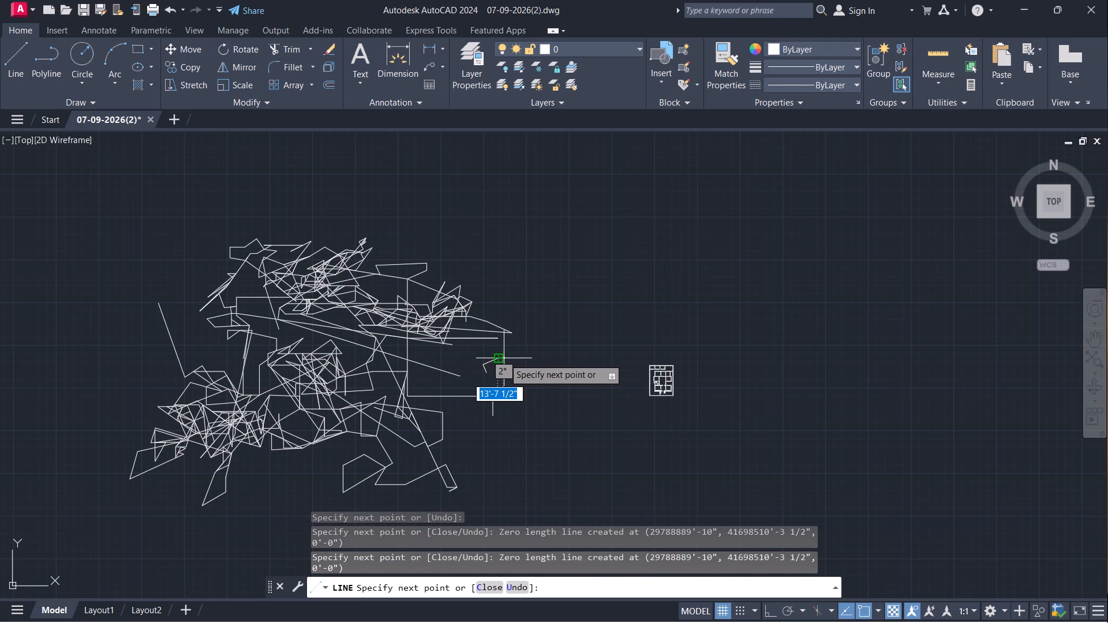
click(504, 358)
click(504, 358)
click(514, 351)
click(514, 347)
drag(551, 336, 552, 336)
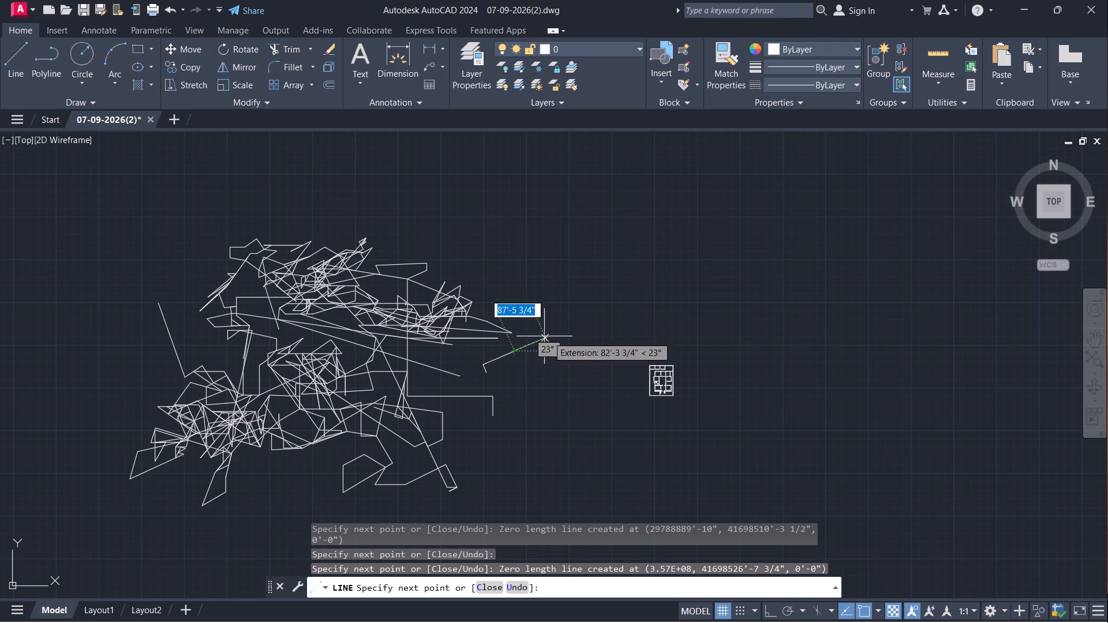
drag(552, 336, 562, 335)
click(523, 333)
click(560, 318)
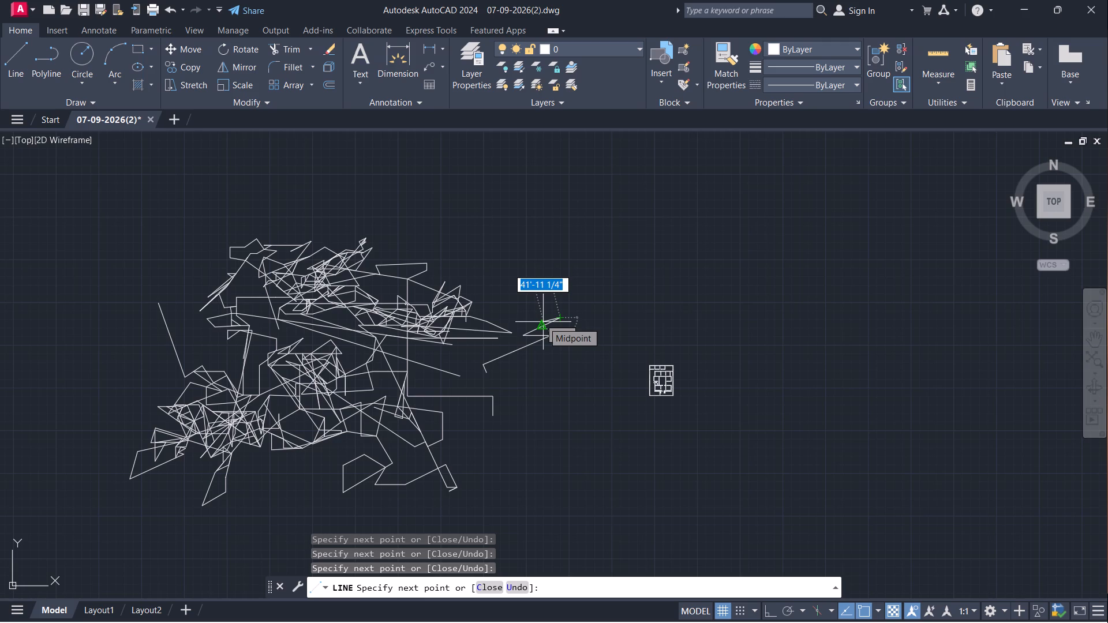
Bring the line back west to the pointed tip, then loop it southeast, northeast and west to just below the tip.
click(543, 322)
click(505, 330)
click(507, 328)
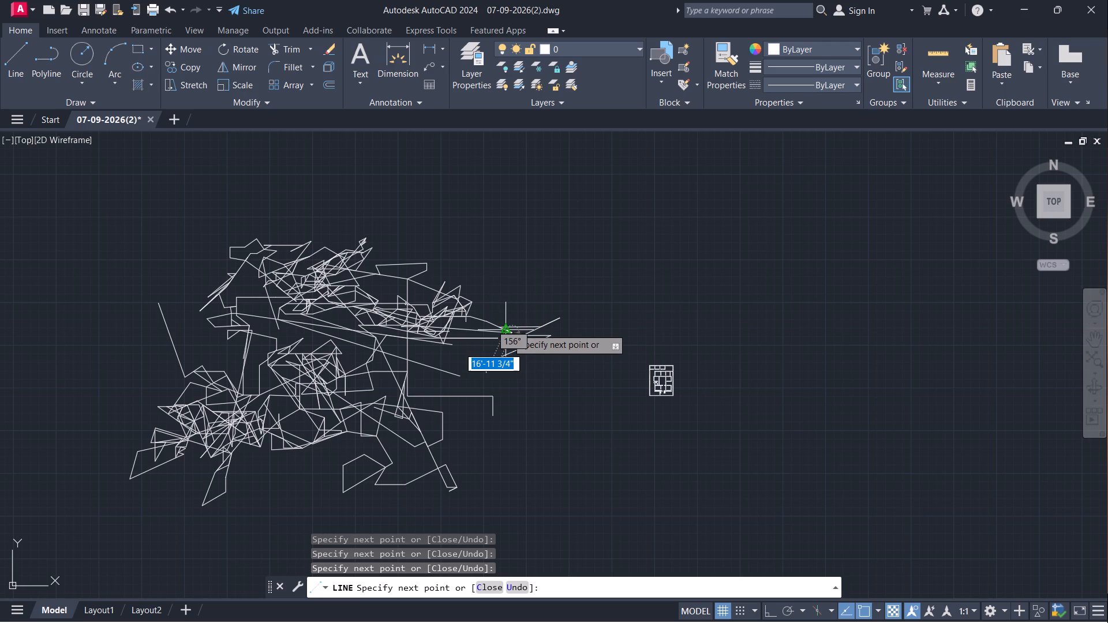
click(508, 328)
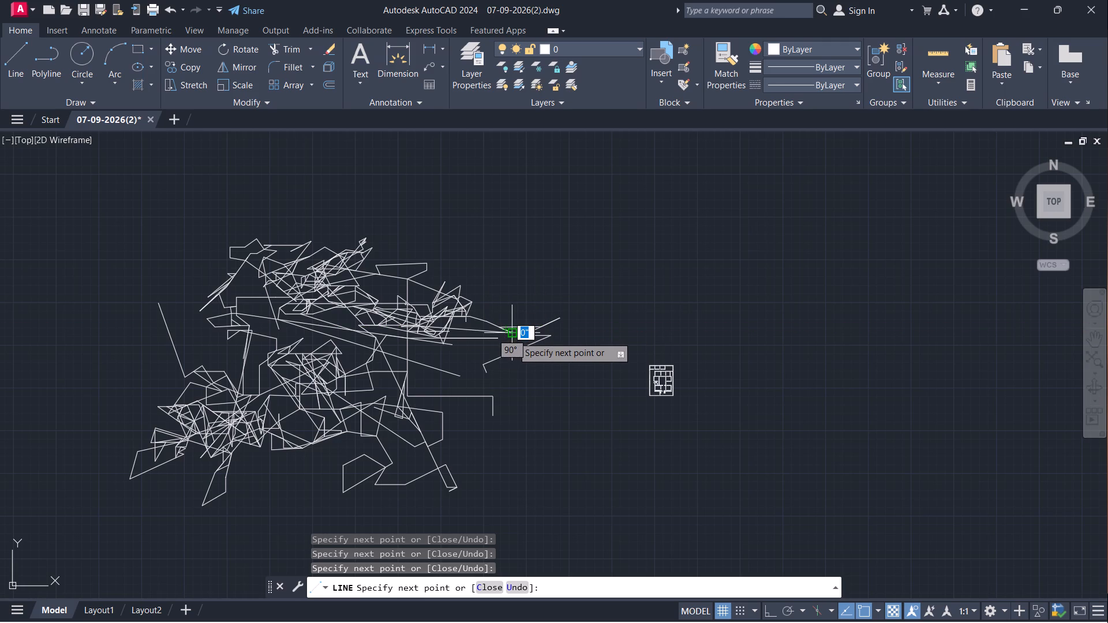
click(509, 336)
click(522, 367)
drag(537, 354, 548, 356)
drag(570, 335, 575, 341)
drag(571, 335, 550, 346)
triple_click(500, 347)
click(500, 344)
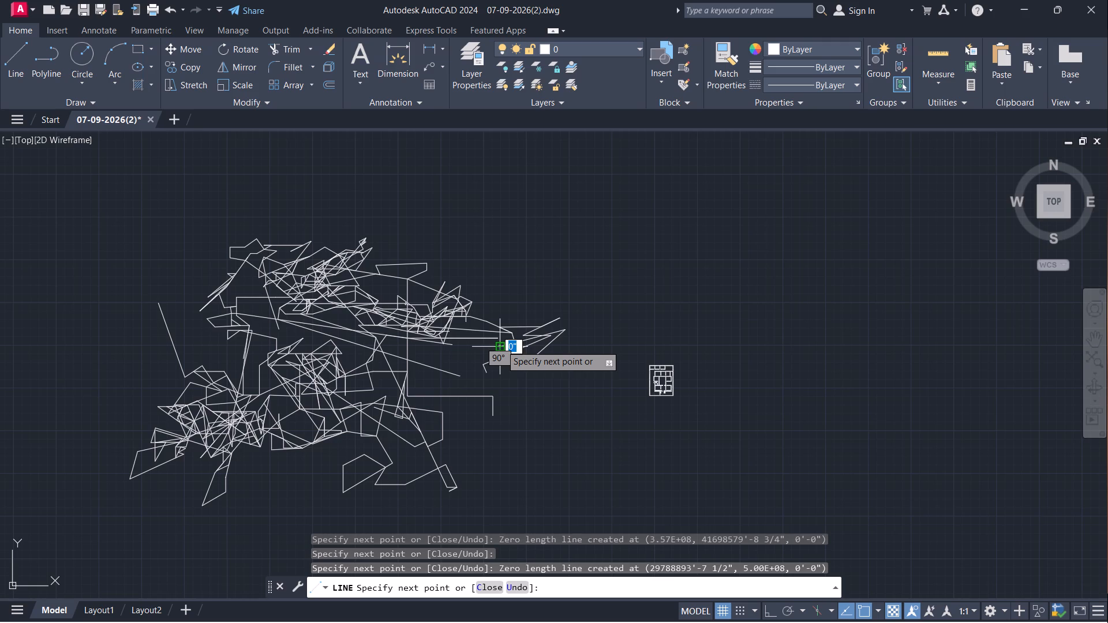
Continue the line west in short segments to the free line endpoint beneath the upper cluster.
click(500, 347)
click(489, 351)
click(480, 345)
click(466, 345)
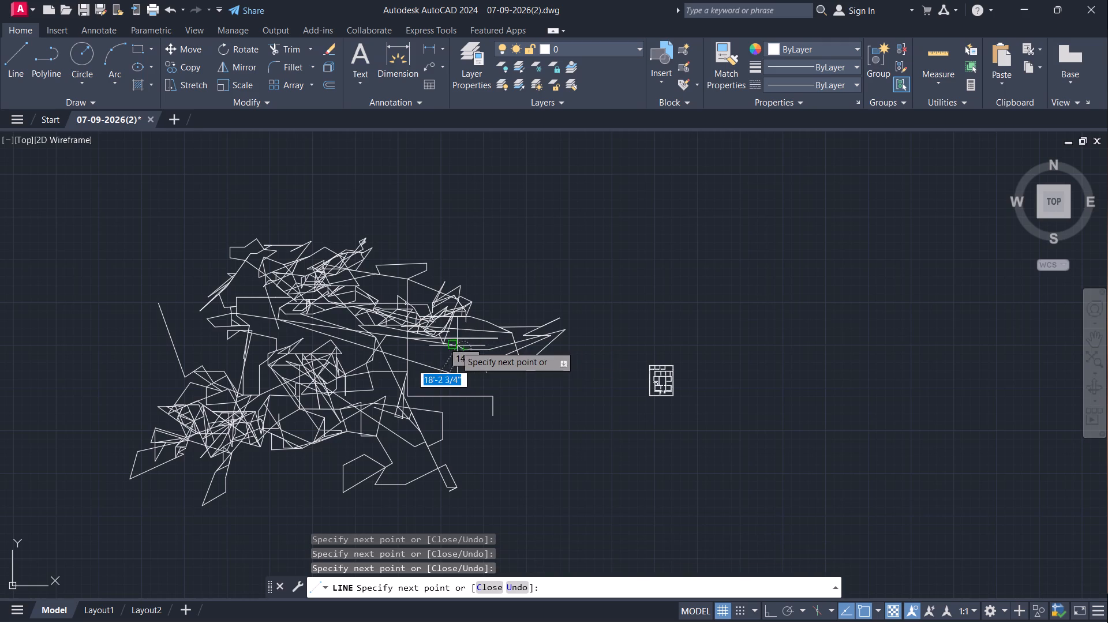
click(455, 346)
click(450, 345)
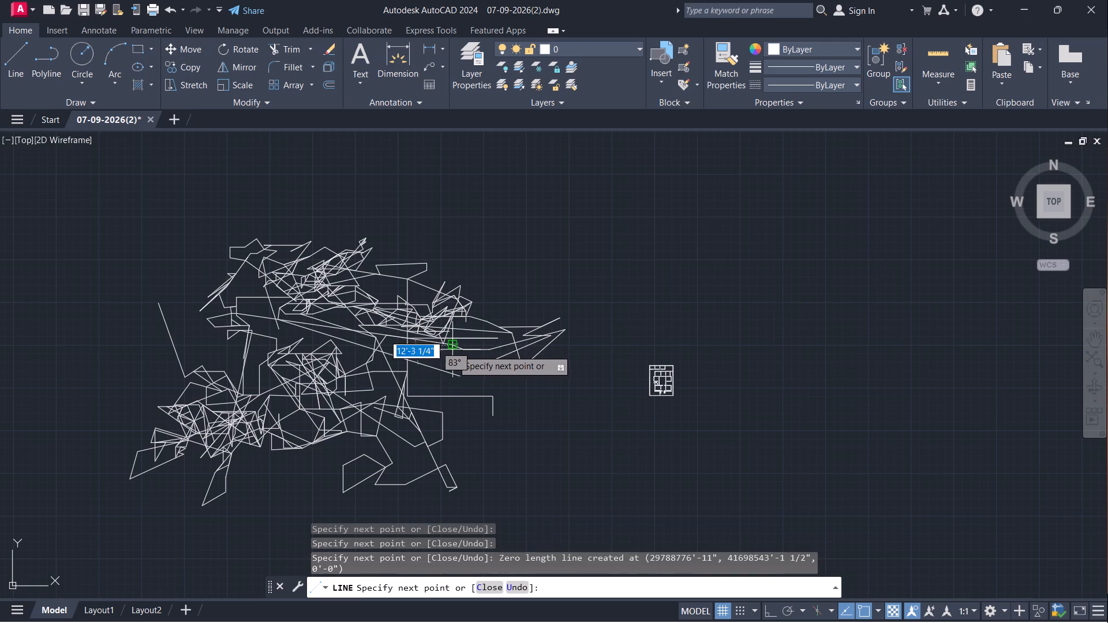
Turn the line south from that endpoint and bring it back east to the area near the new line's start.
click(453, 350)
click(465, 356)
click(471, 354)
click(480, 359)
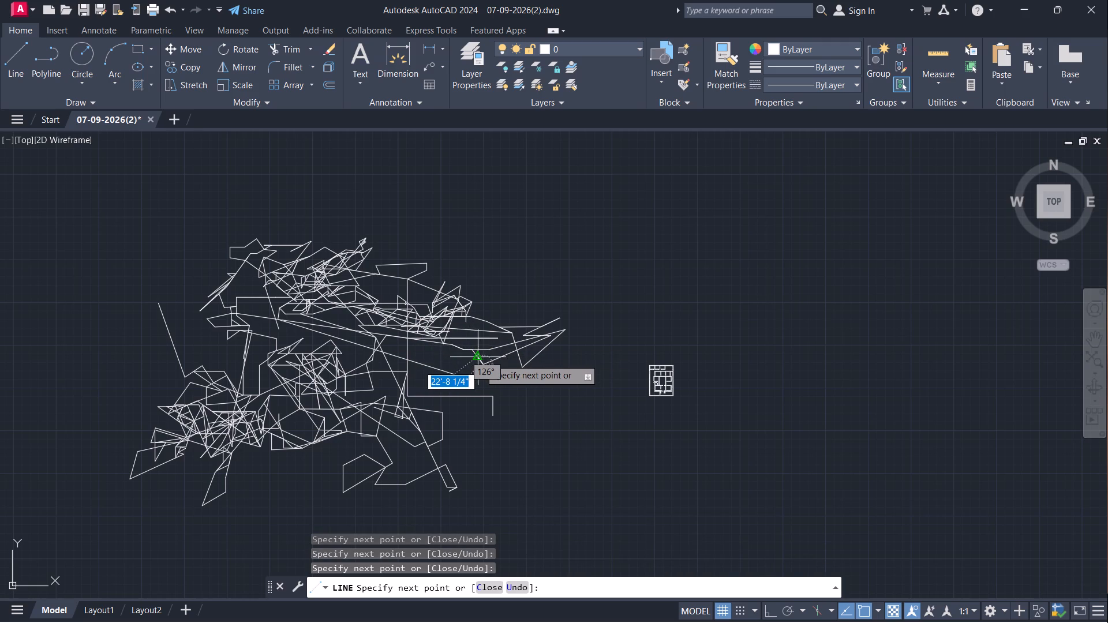
click(482, 358)
click(482, 358)
click(482, 357)
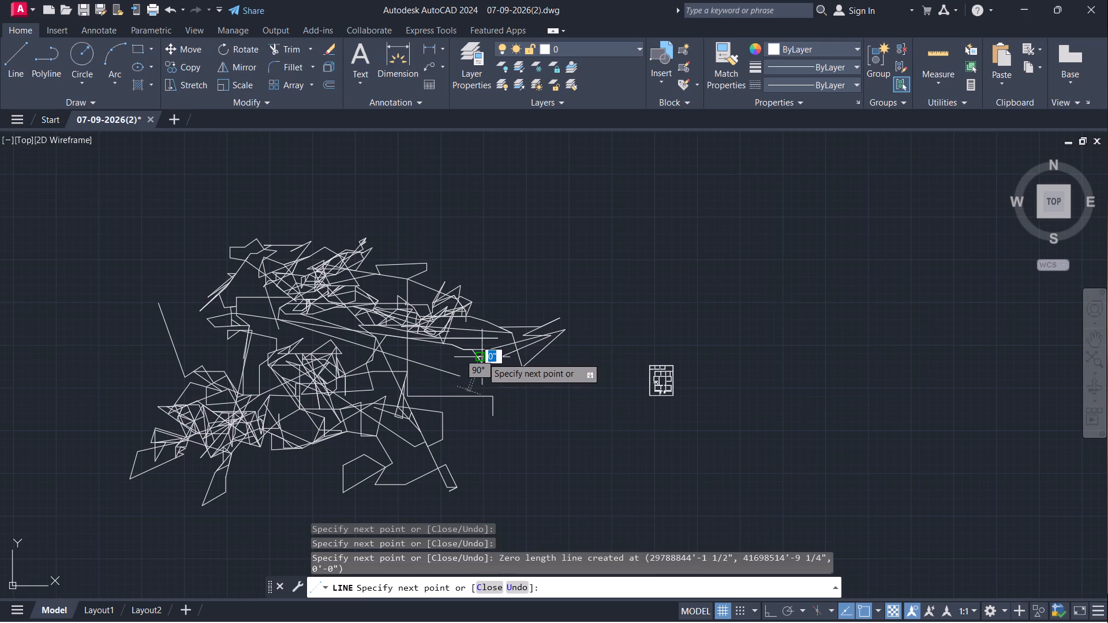
click(482, 357)
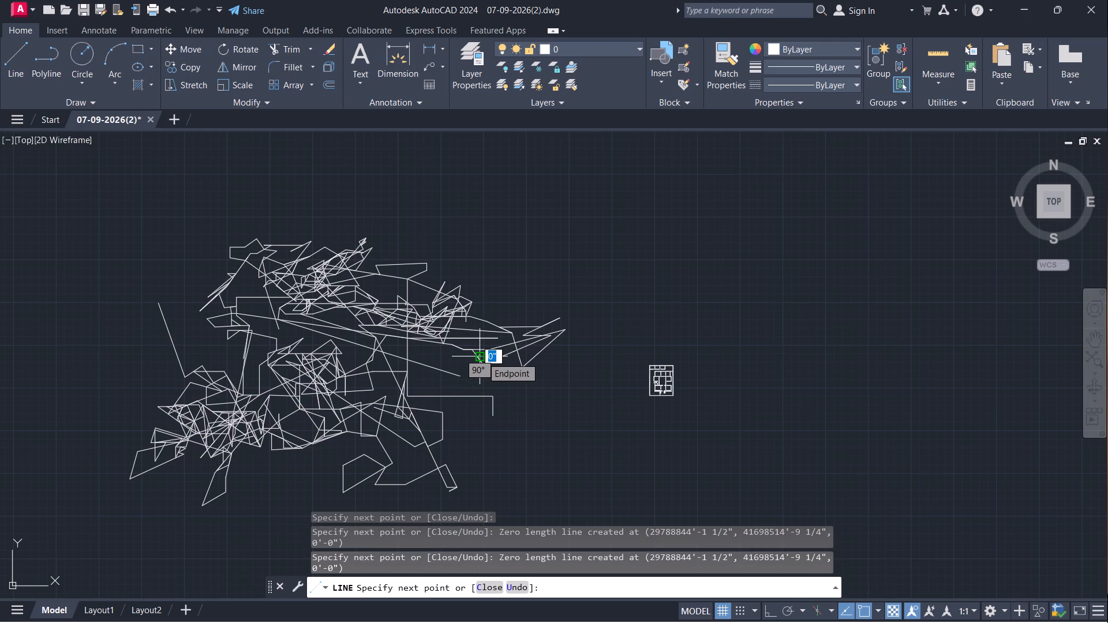
click(482, 357)
Zigzag the line around the new line's start, then run it northeast to just below the pointed tip.
click(489, 352)
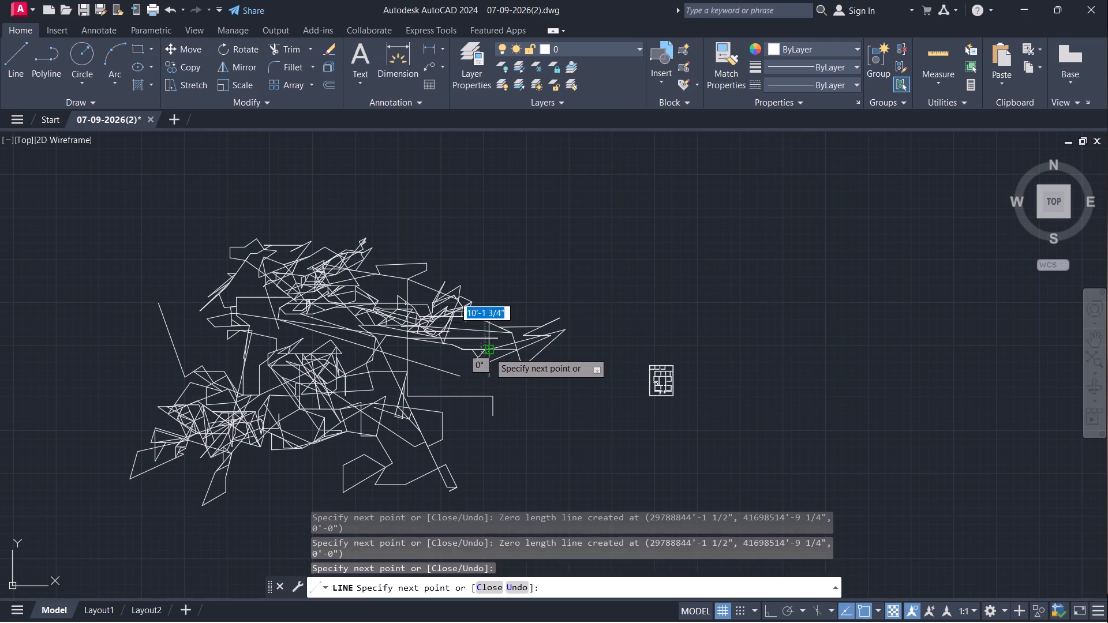
click(489, 361)
click(485, 369)
click(496, 354)
click(494, 355)
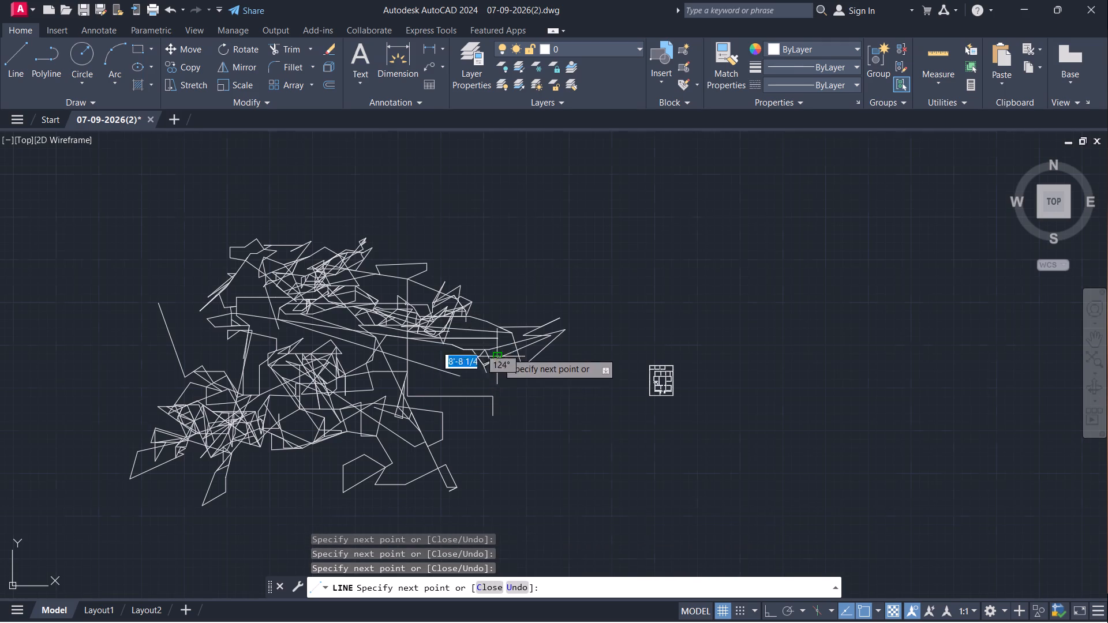
click(510, 343)
click(509, 346)
click(508, 346)
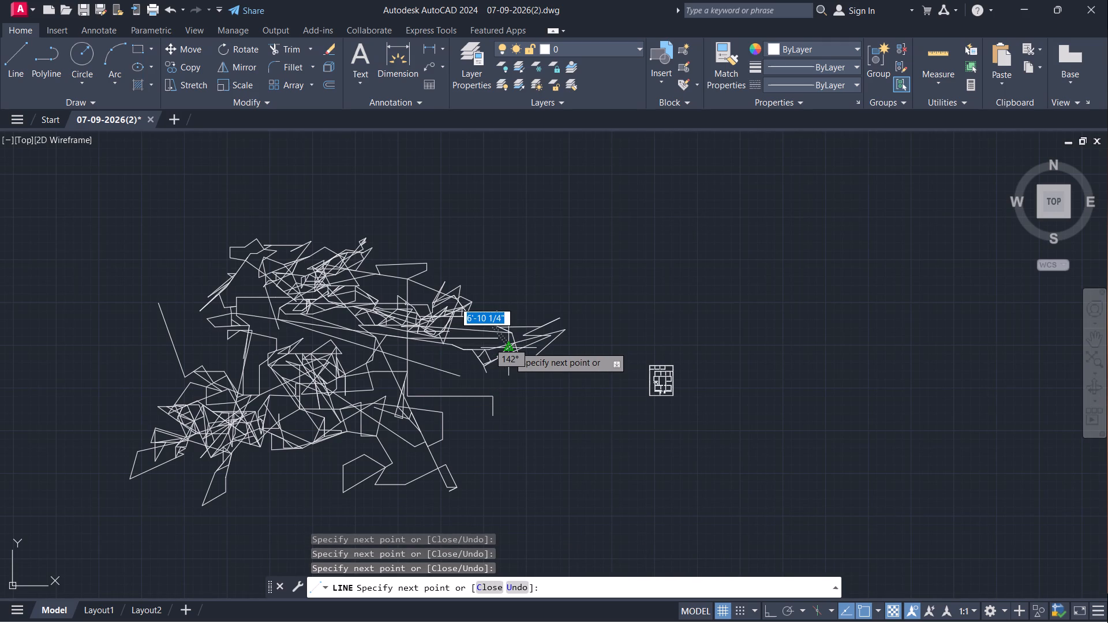
click(508, 346)
click(508, 346)
click(508, 341)
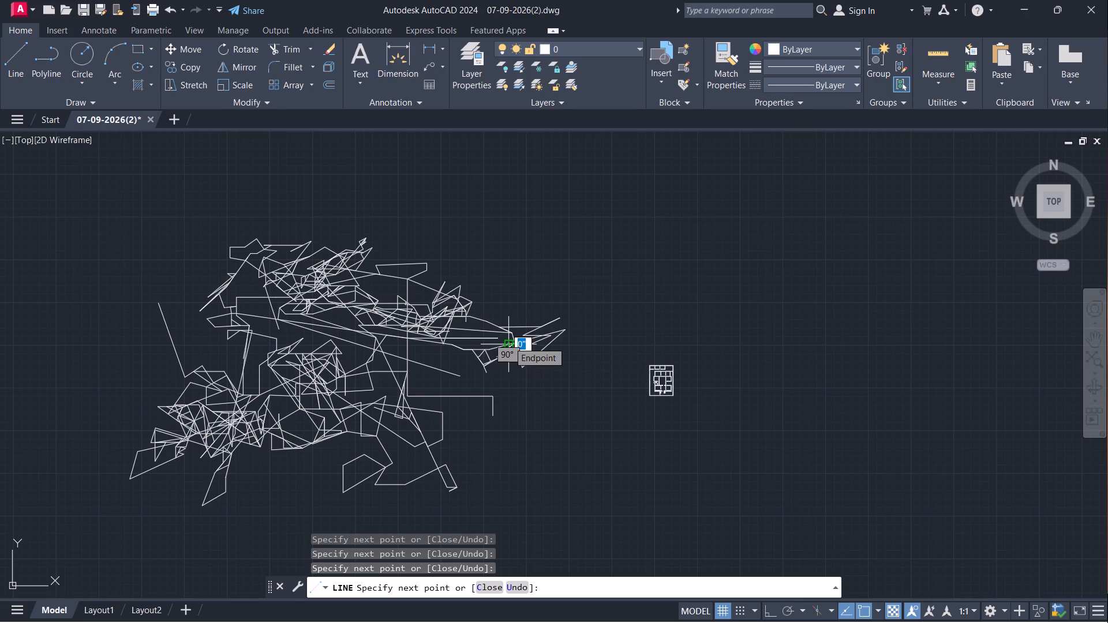
click(508, 341)
click(504, 343)
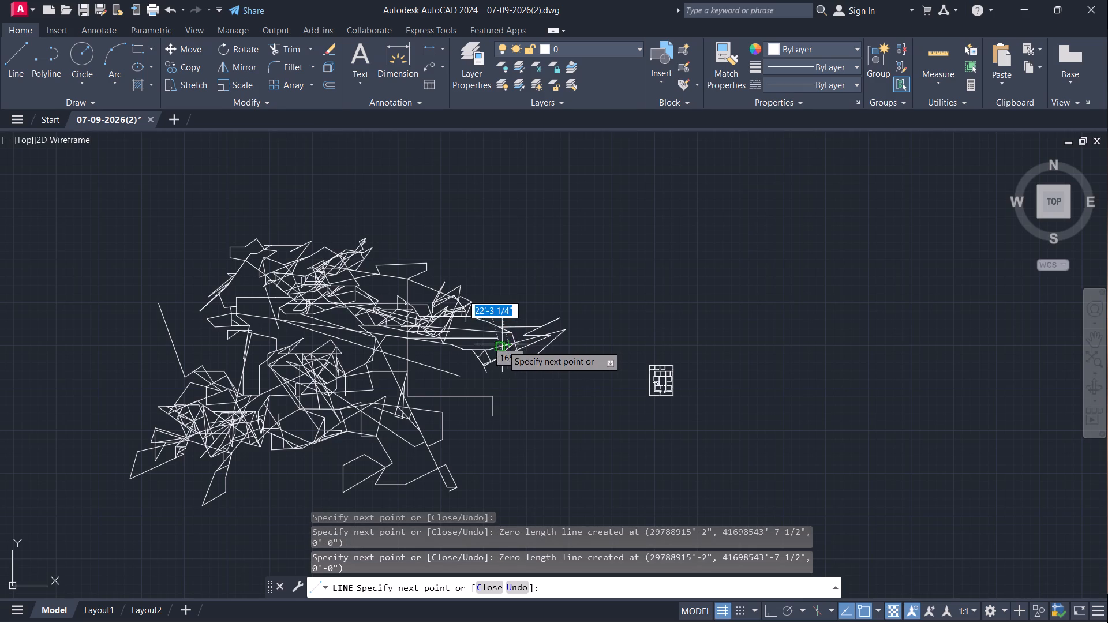
Run the line back southwest in short segments to the earlier vertex just northwest of the new line's start.
click(502, 345)
click(499, 347)
click(495, 349)
click(495, 349)
click(473, 364)
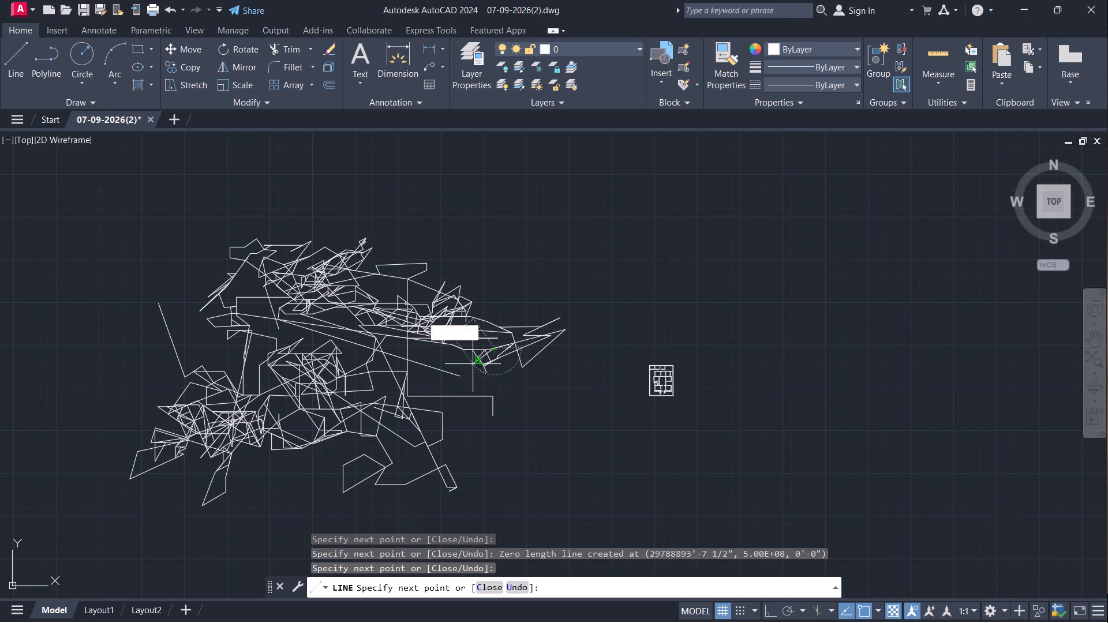
click(480, 352)
click(480, 353)
click(478, 356)
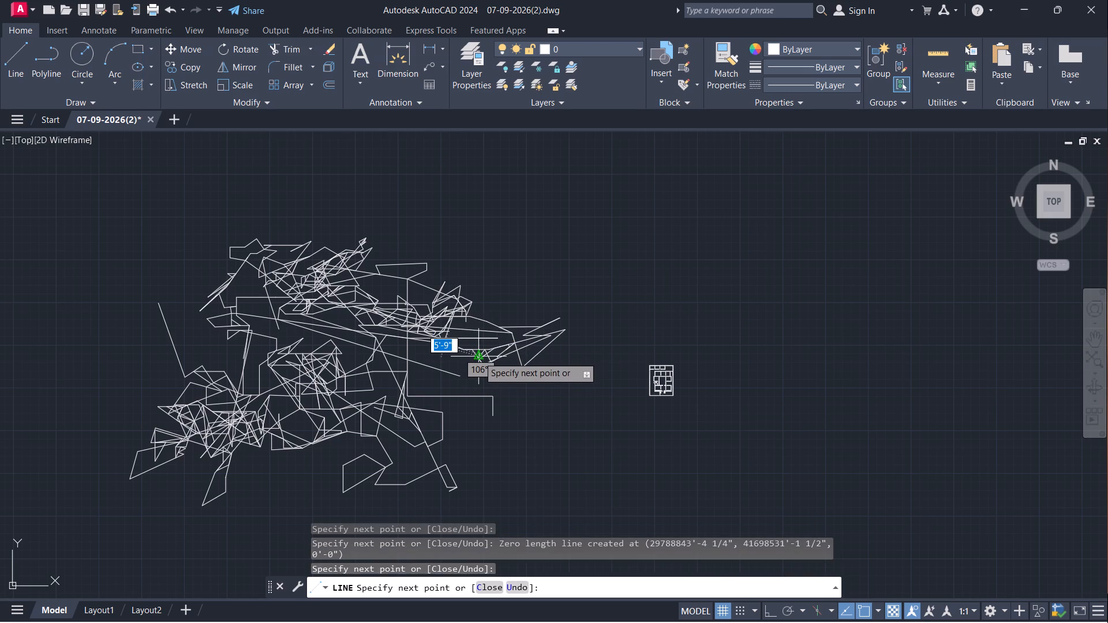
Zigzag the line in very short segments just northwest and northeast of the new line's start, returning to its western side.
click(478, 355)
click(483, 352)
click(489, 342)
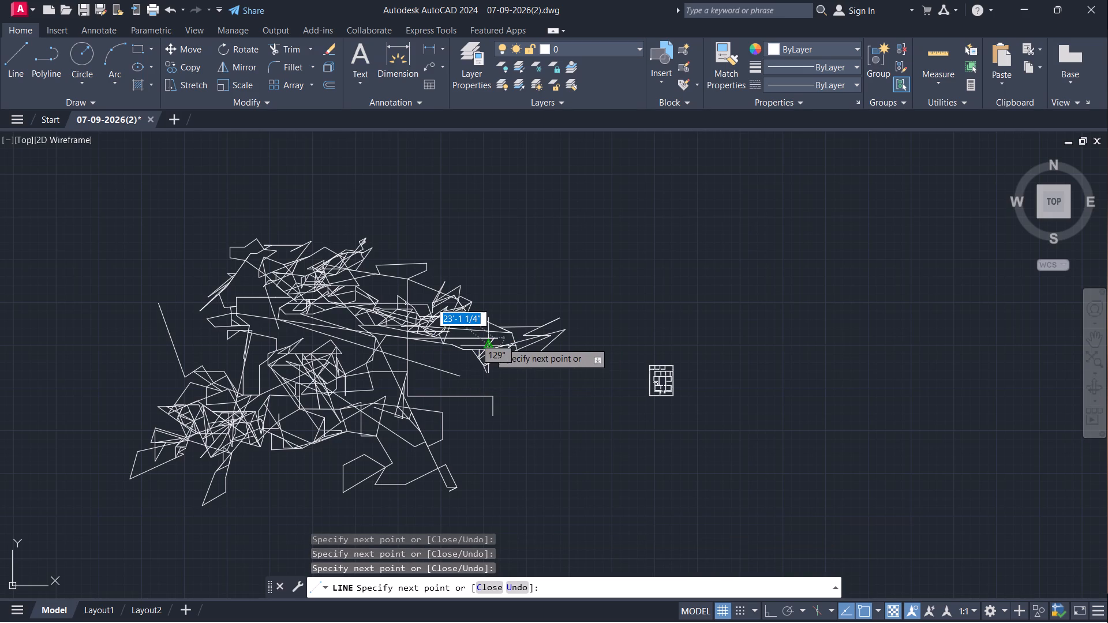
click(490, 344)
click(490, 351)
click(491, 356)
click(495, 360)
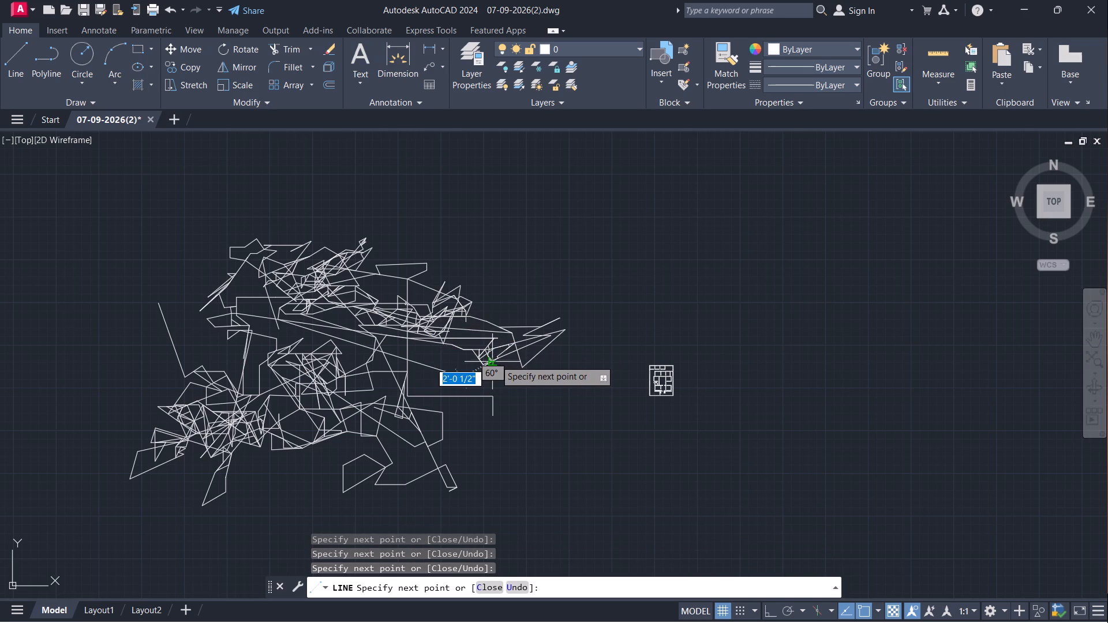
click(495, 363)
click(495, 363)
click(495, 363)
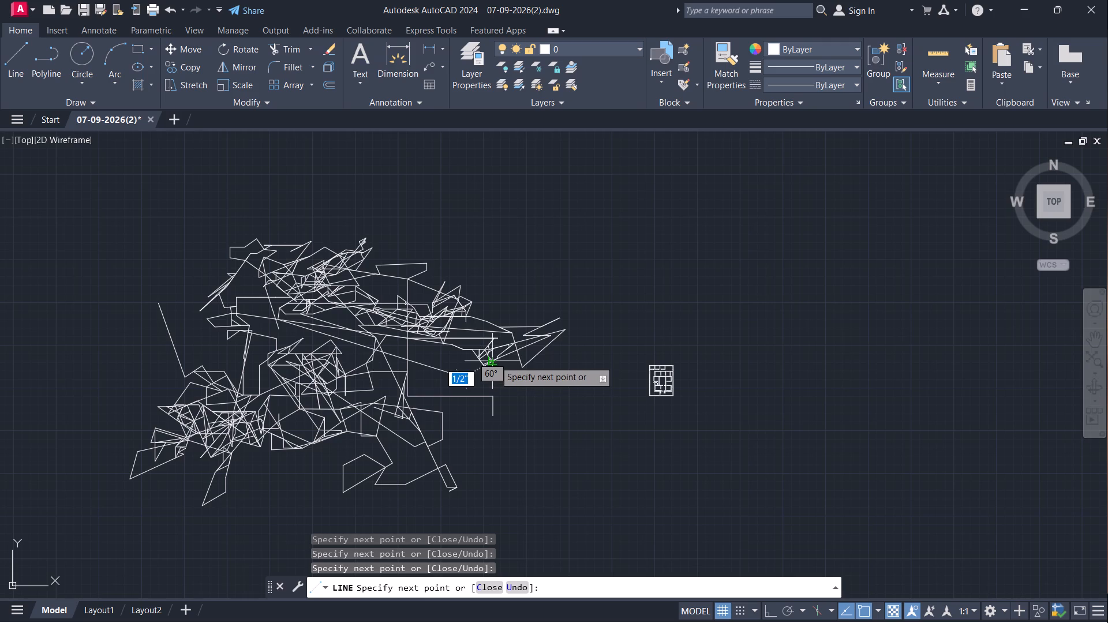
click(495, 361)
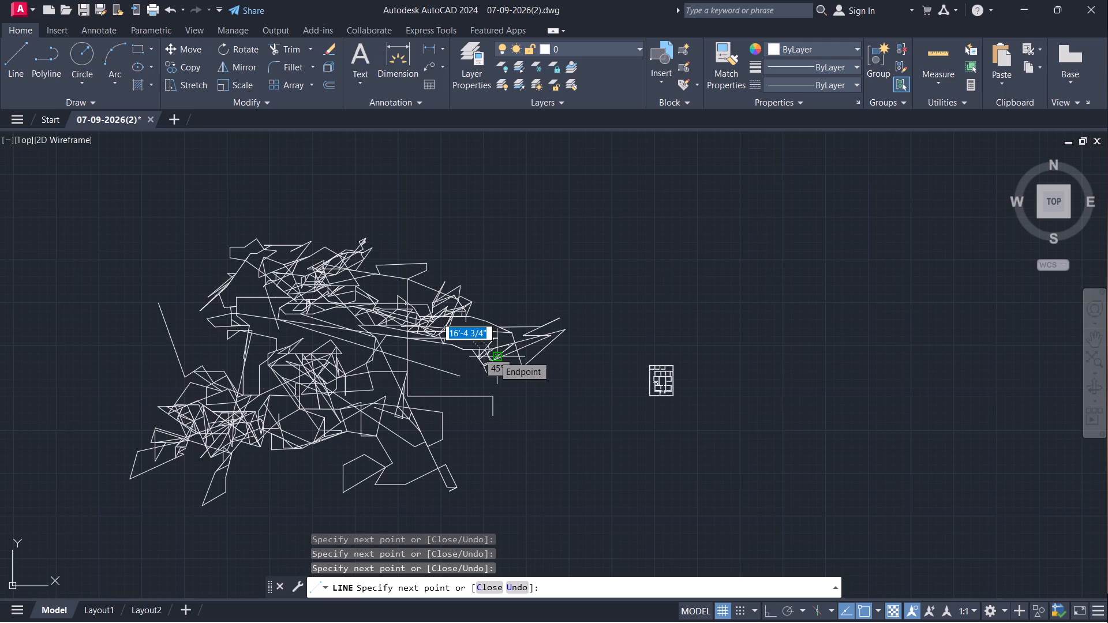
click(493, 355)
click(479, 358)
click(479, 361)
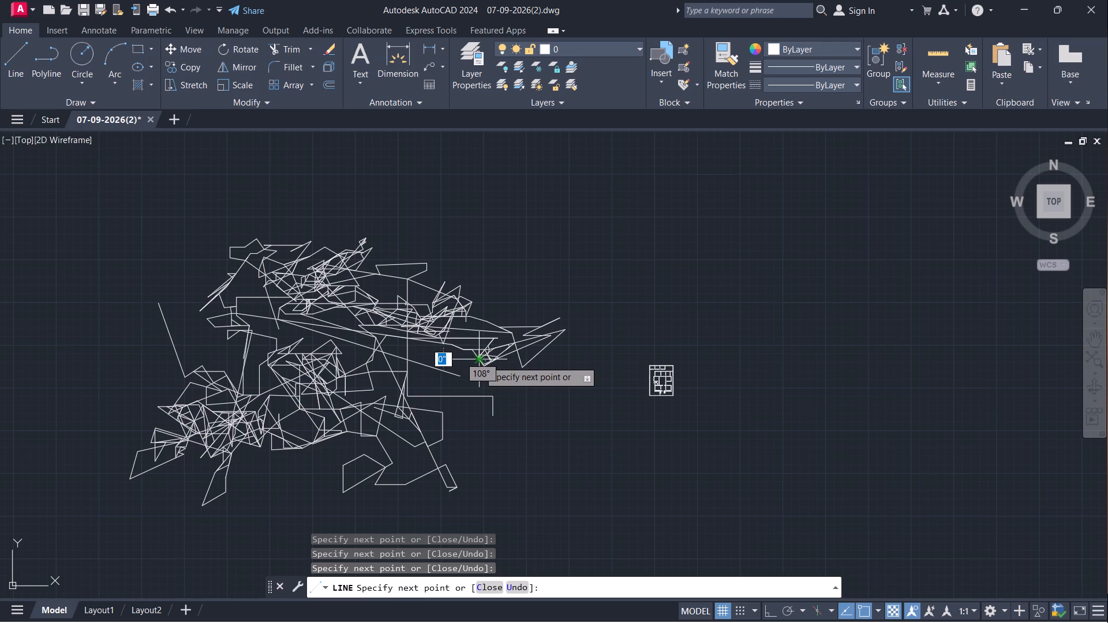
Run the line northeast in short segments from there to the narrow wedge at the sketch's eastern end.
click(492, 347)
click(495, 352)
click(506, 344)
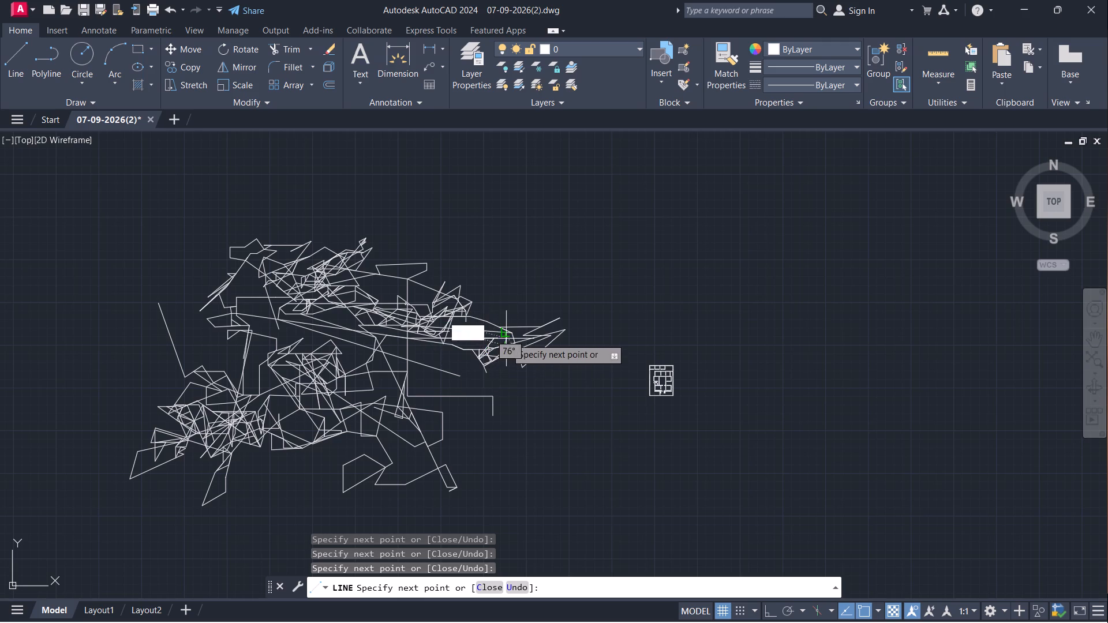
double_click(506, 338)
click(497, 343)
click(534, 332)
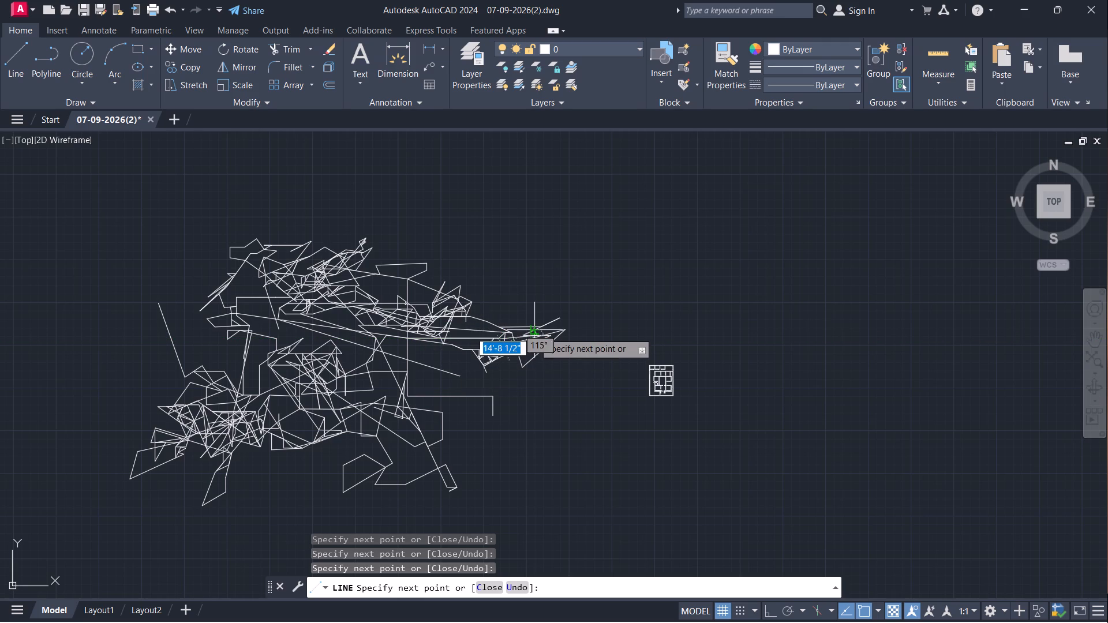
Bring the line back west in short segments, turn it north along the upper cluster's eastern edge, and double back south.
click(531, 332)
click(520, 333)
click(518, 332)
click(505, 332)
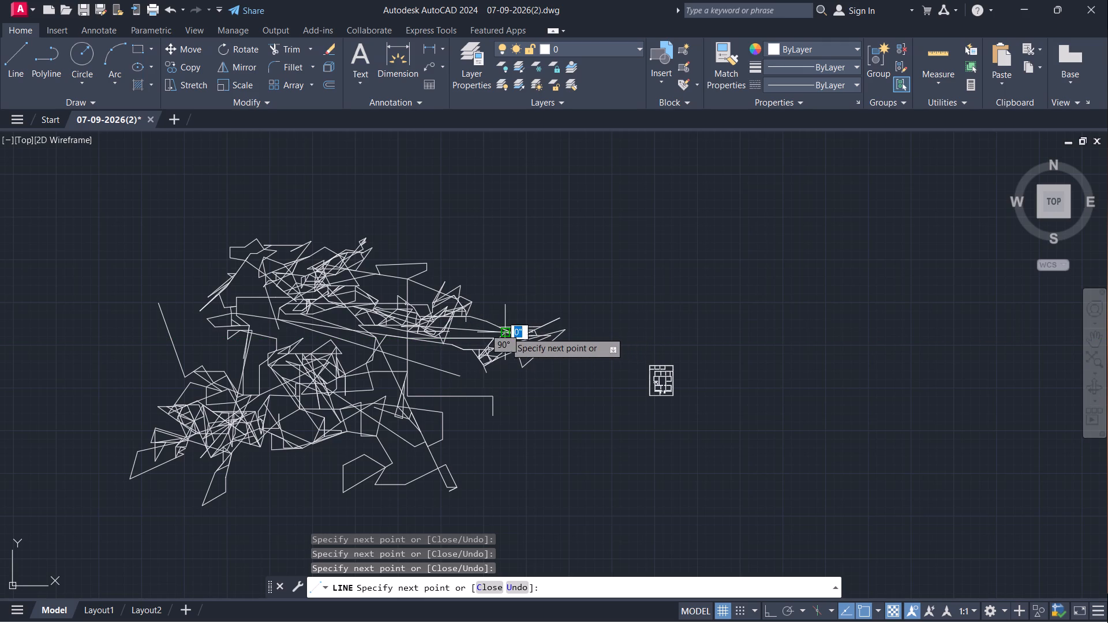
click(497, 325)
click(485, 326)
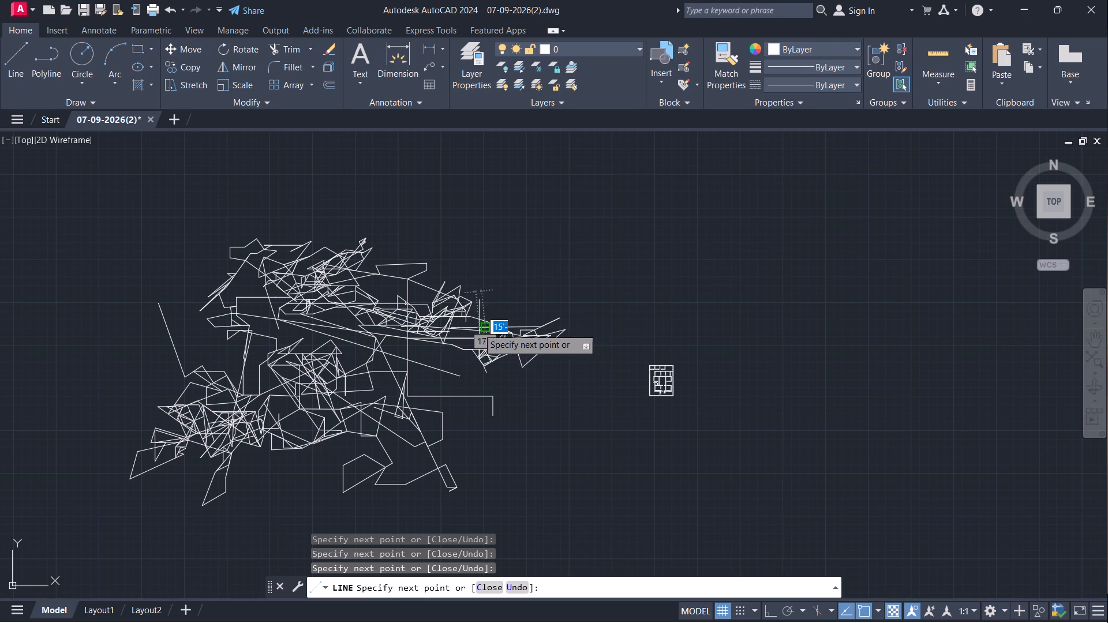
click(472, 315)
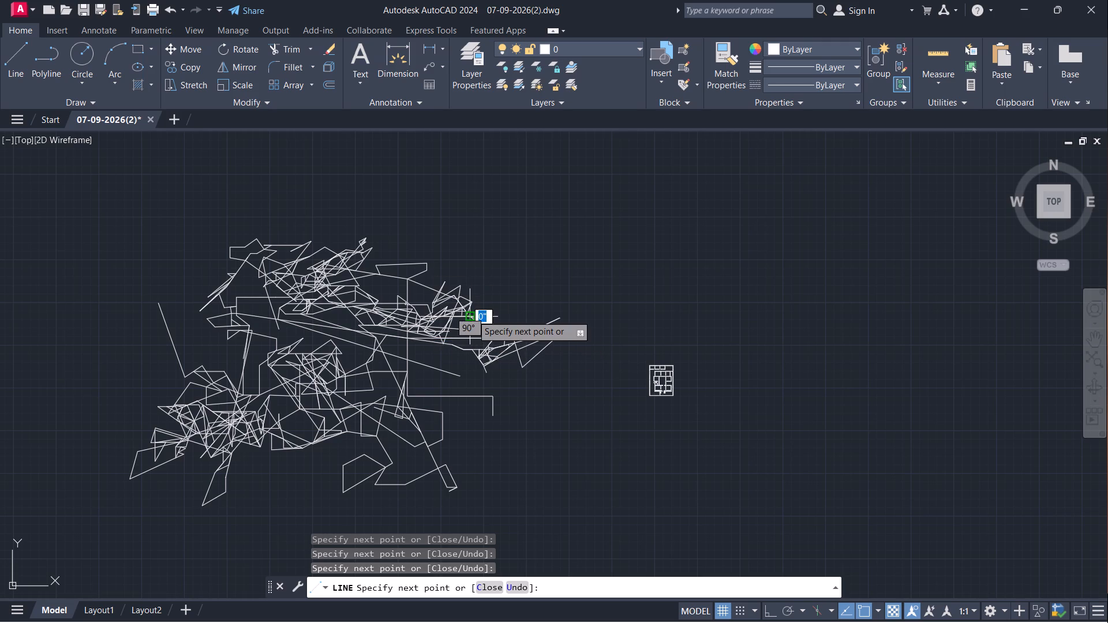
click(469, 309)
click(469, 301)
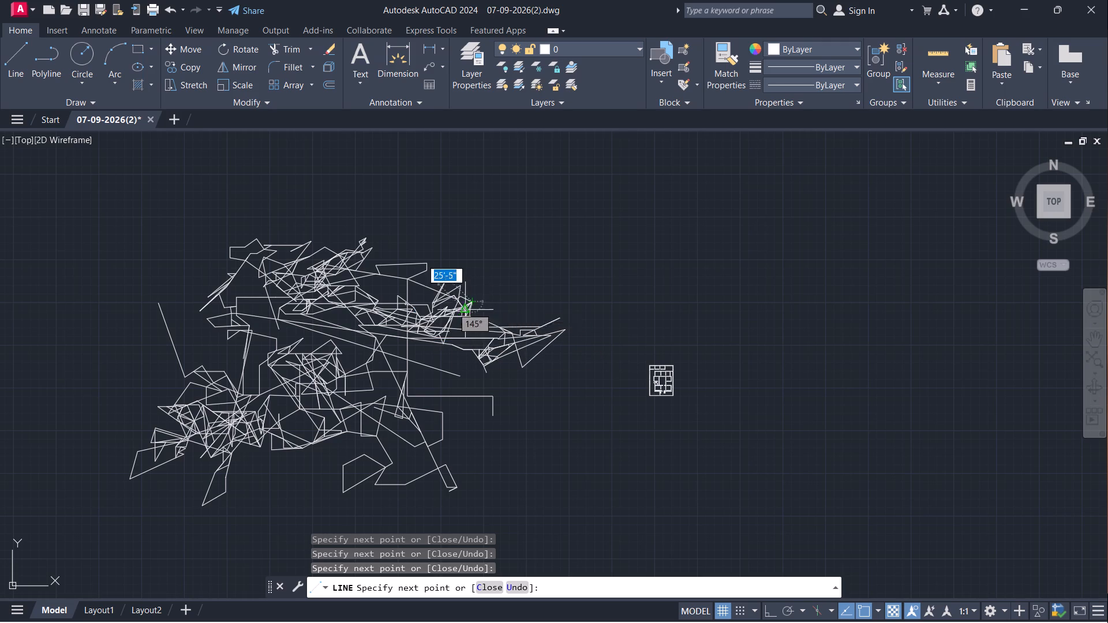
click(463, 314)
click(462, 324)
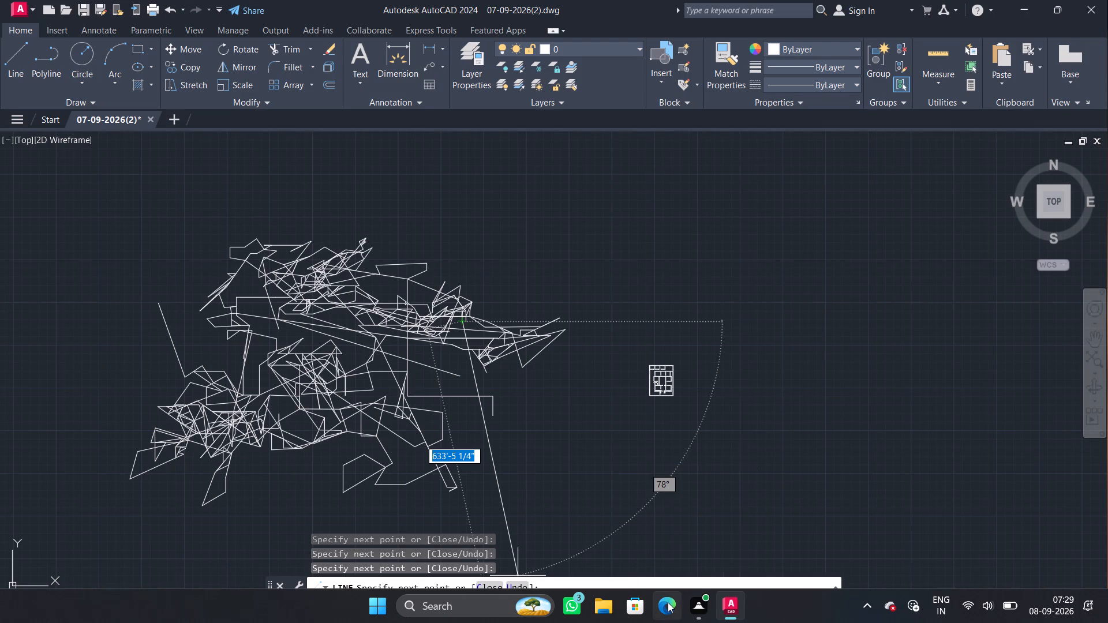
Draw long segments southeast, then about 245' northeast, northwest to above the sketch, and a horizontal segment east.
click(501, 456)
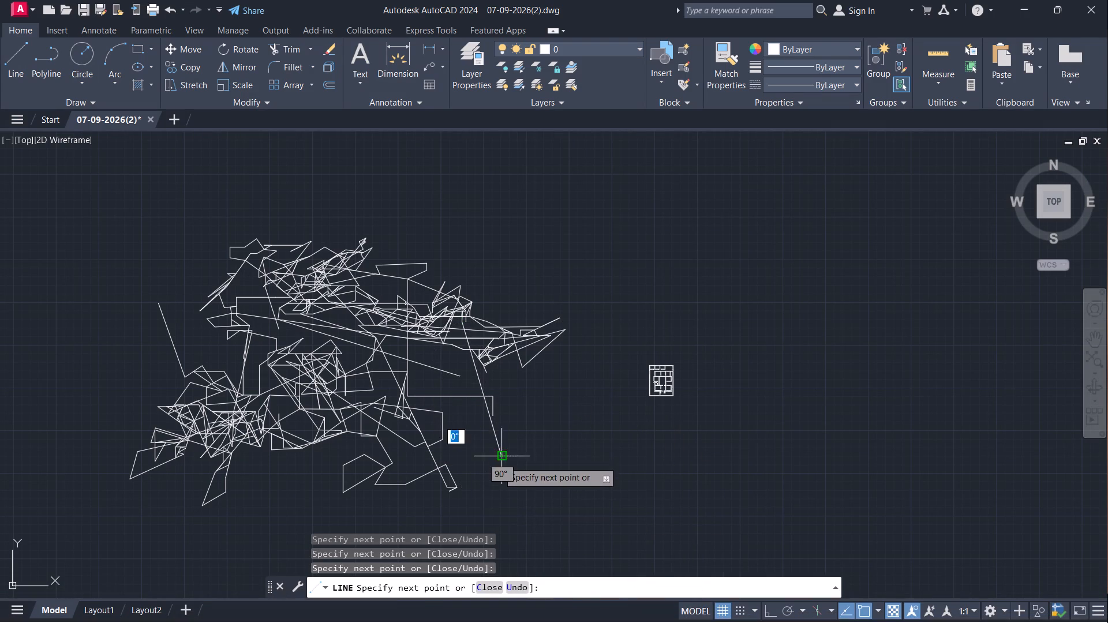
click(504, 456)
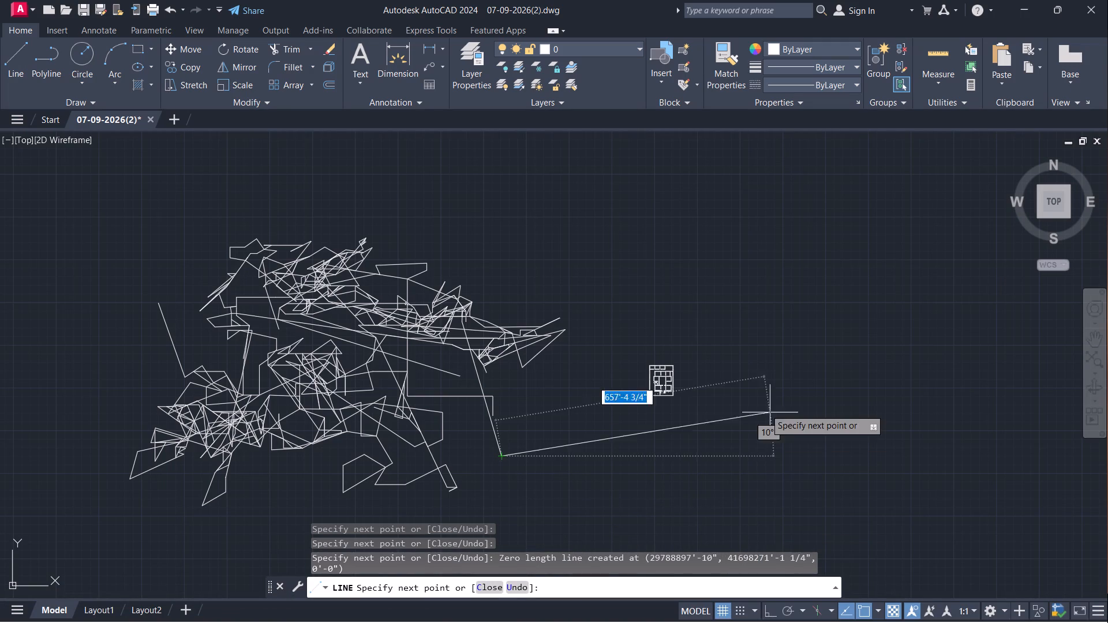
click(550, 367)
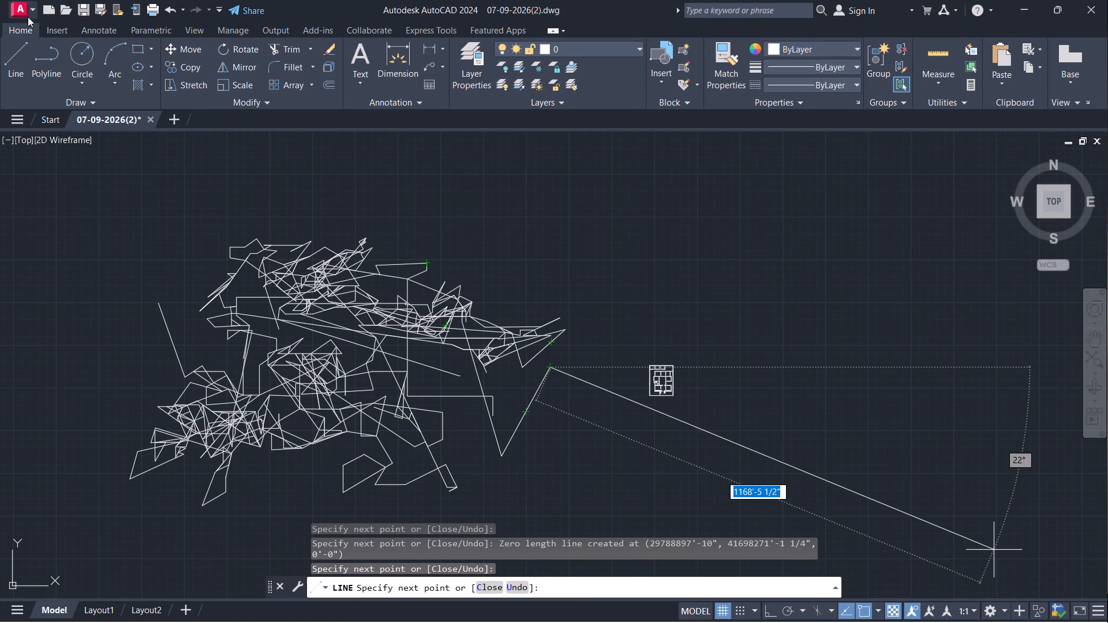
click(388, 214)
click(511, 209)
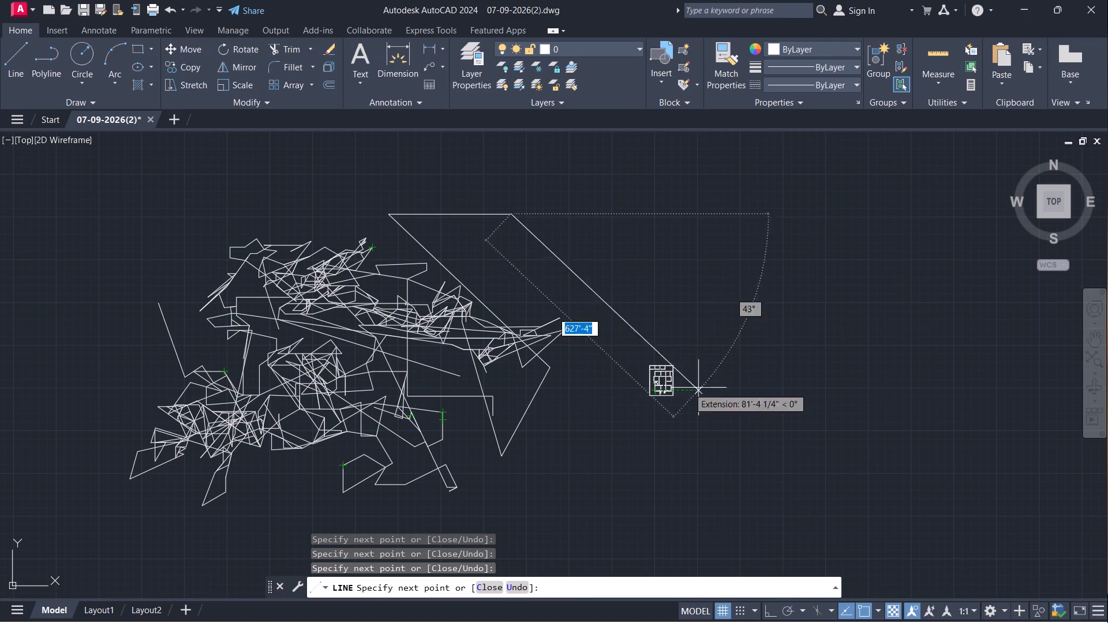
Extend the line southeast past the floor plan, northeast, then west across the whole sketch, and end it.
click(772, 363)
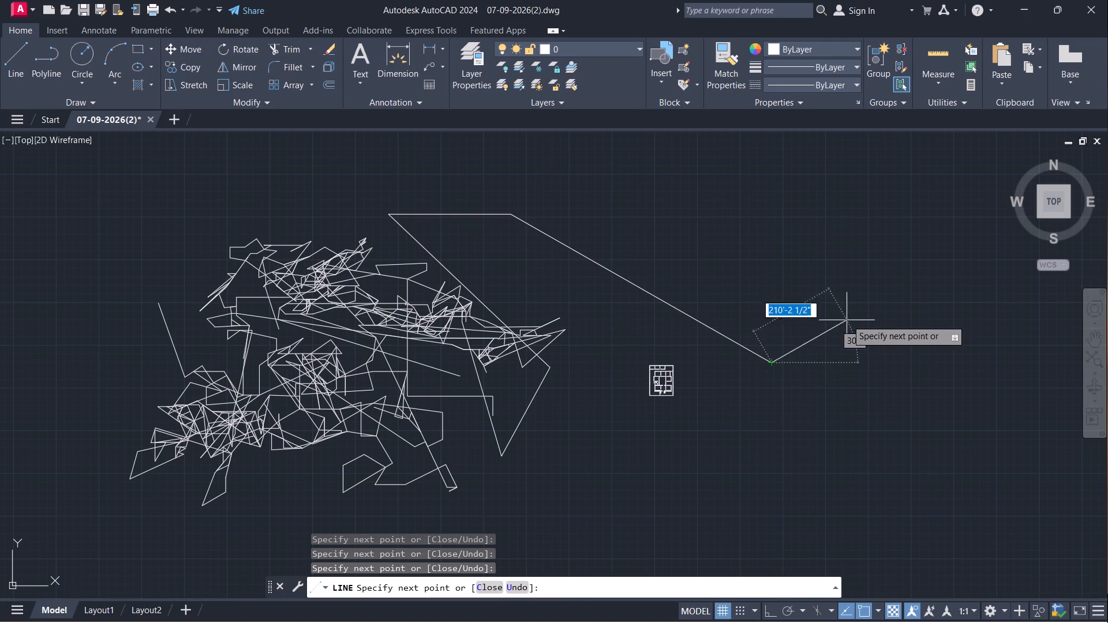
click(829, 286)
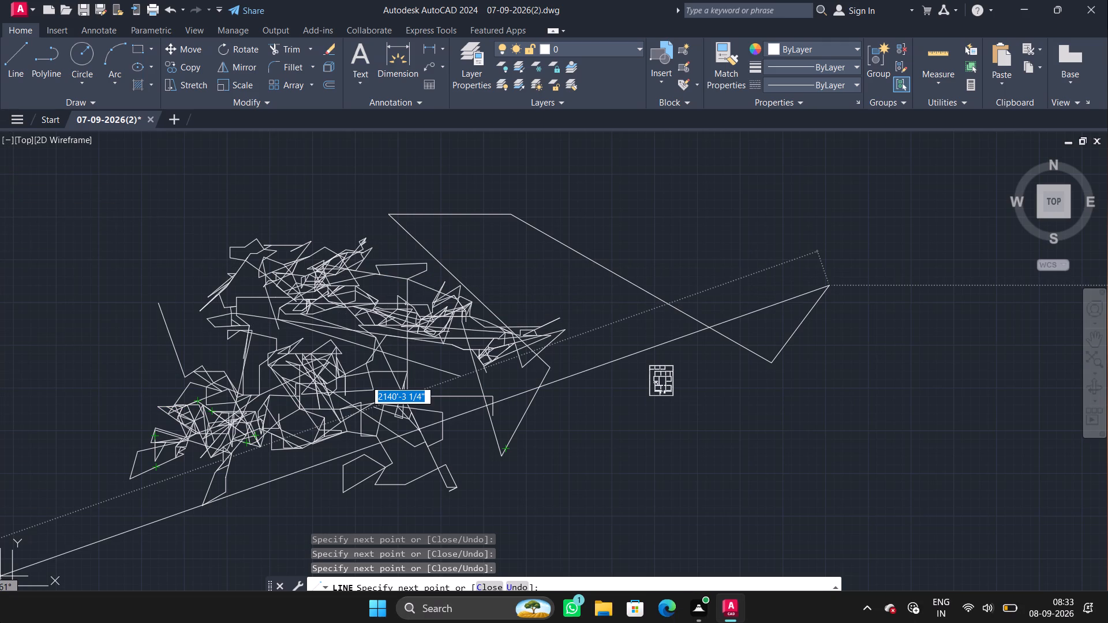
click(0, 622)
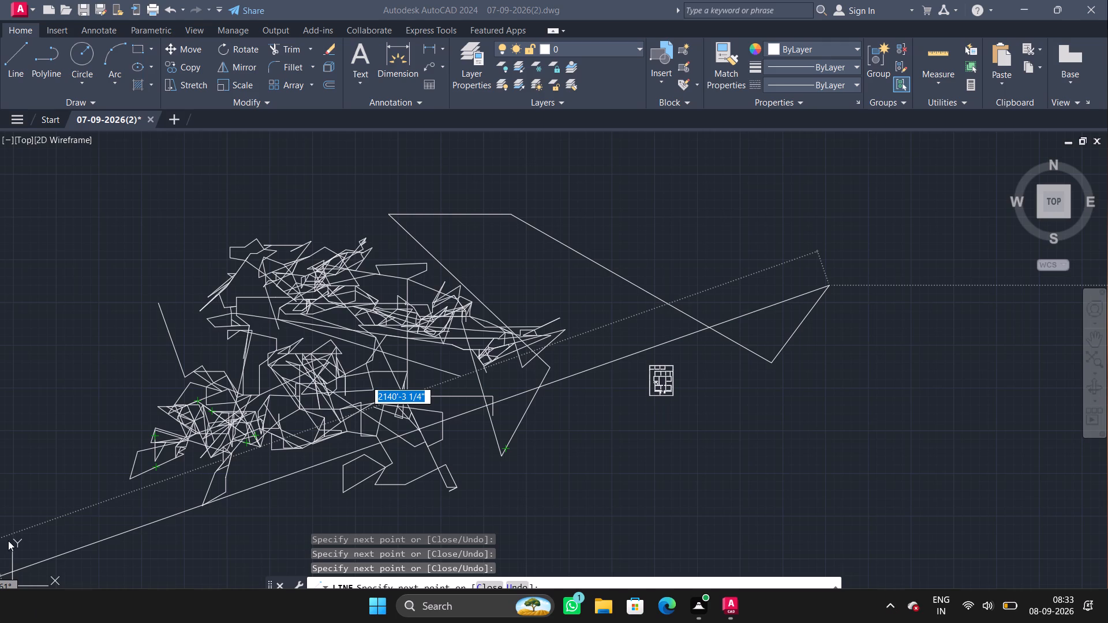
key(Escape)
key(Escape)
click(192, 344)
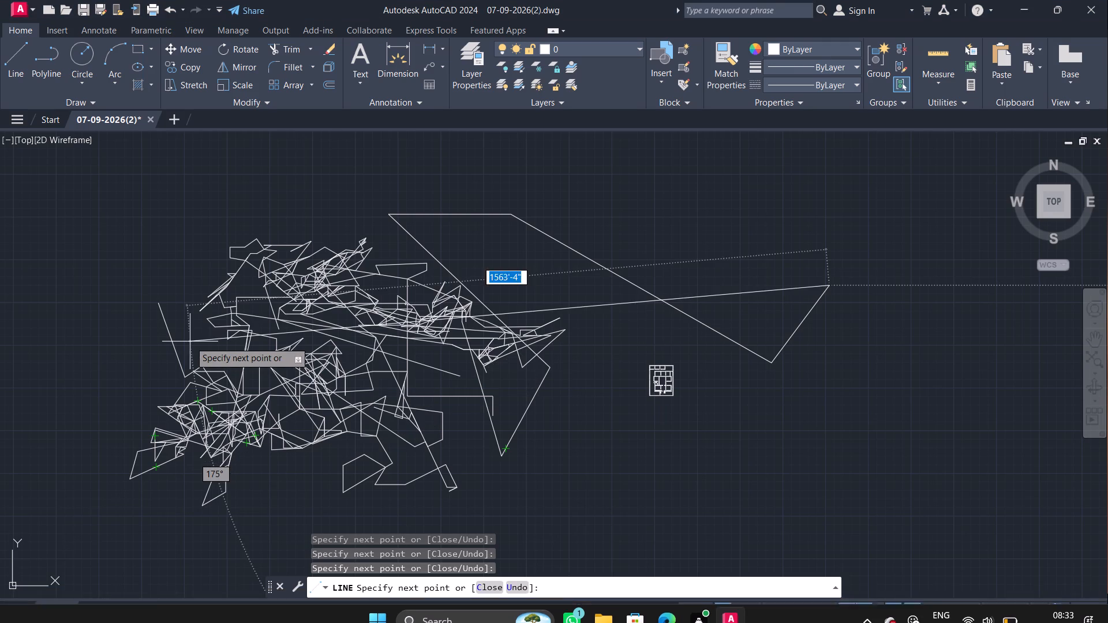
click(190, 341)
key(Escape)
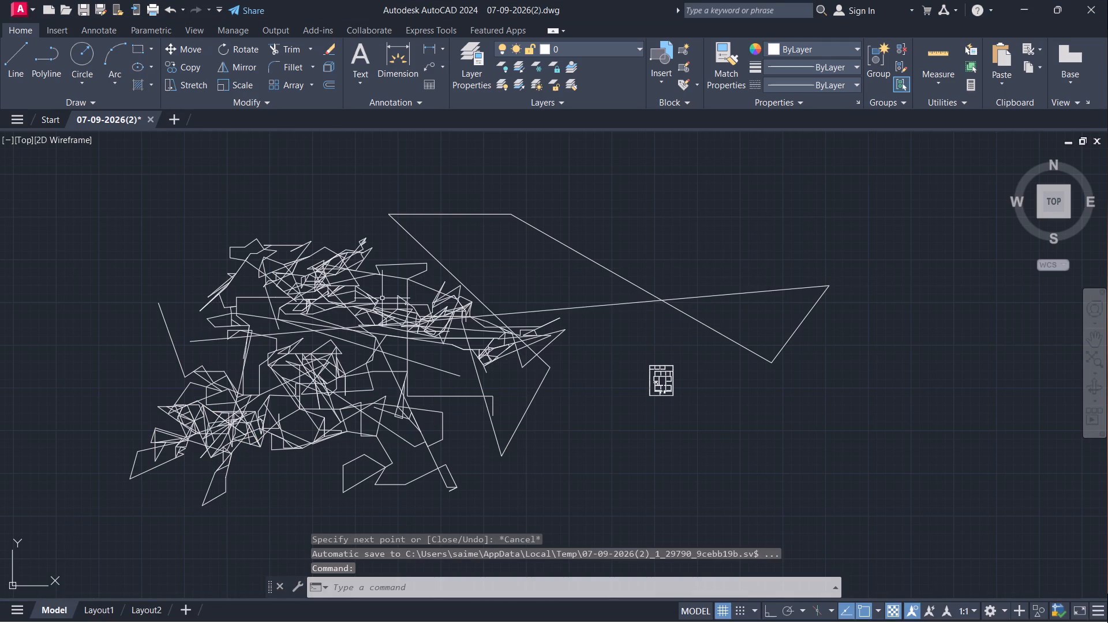
Erase all the freehand practice lines beside the floor plan, leaving the plan itself unselected.
click(778, 381)
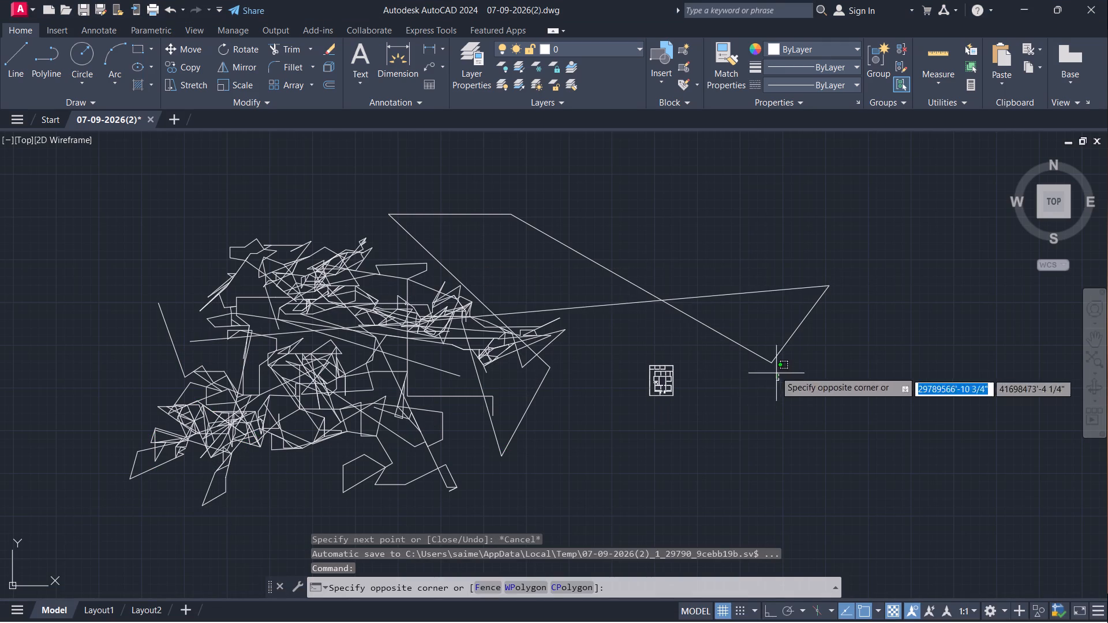
click(701, 197)
click(581, 179)
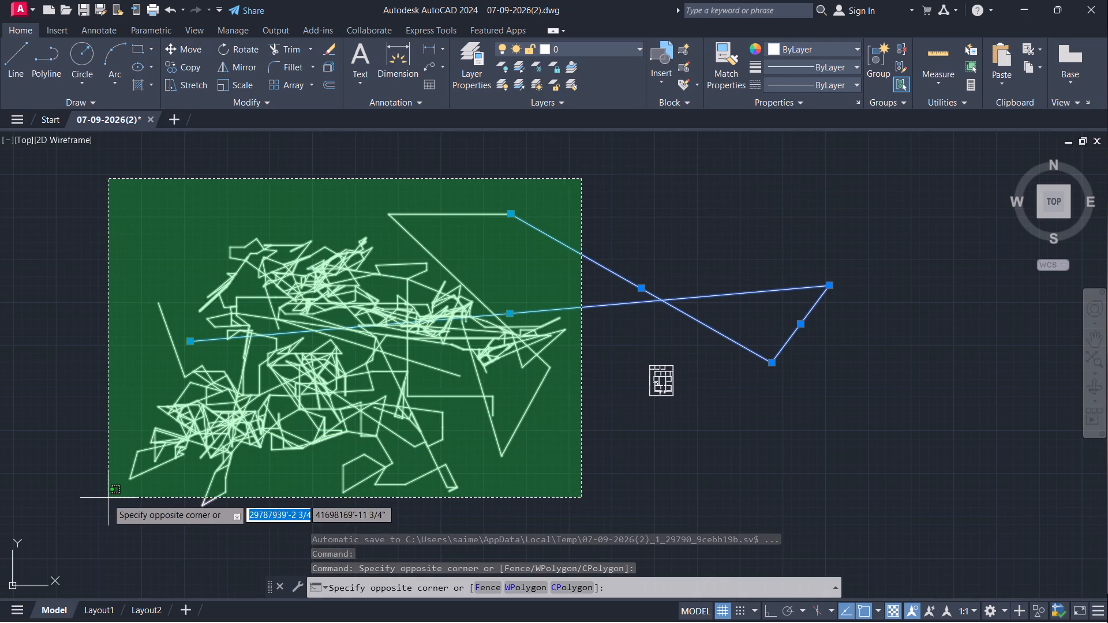
click(100, 516)
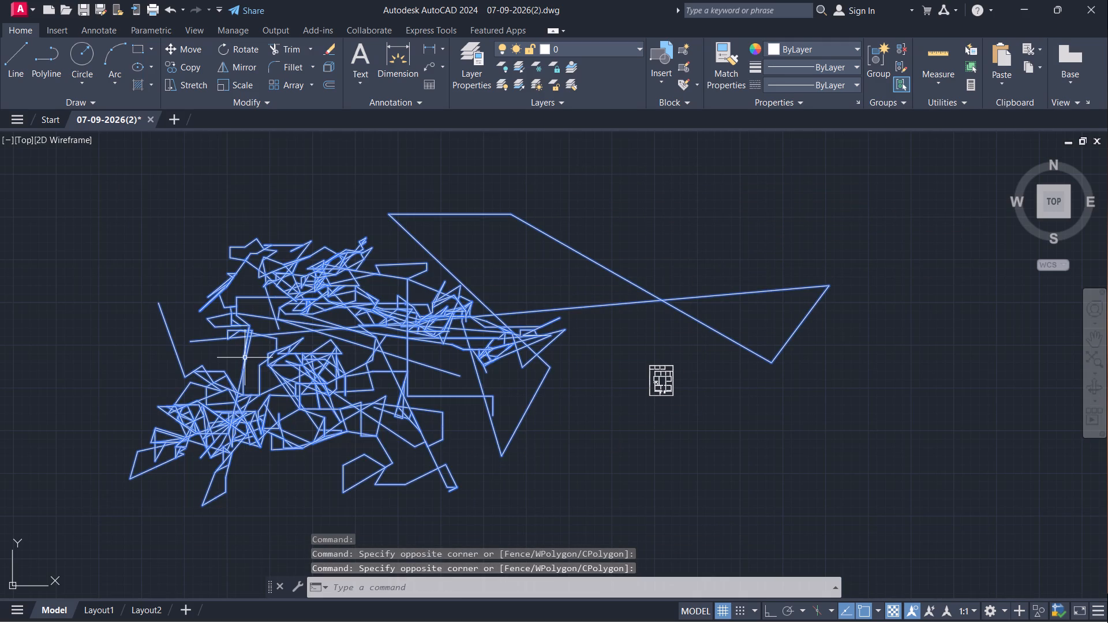
key(Delete)
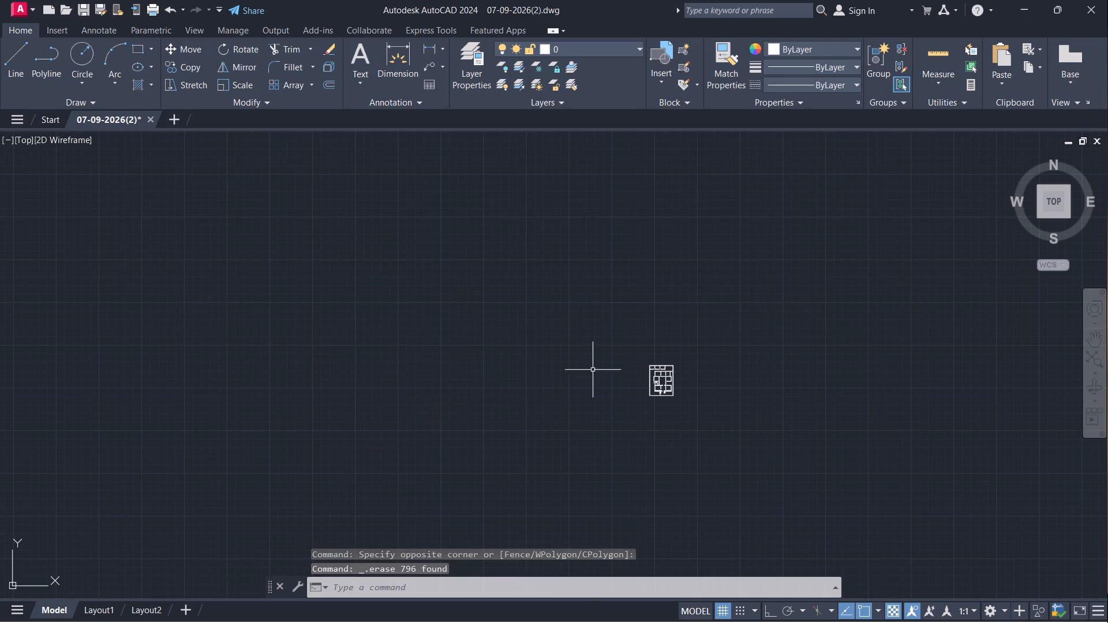
Examine the floor plan closely around the dimensioned wall offsets on its west side, then view the whole plan.
scroll(664, 388, up, 4)
middle_drag(630, 402, 484, 384)
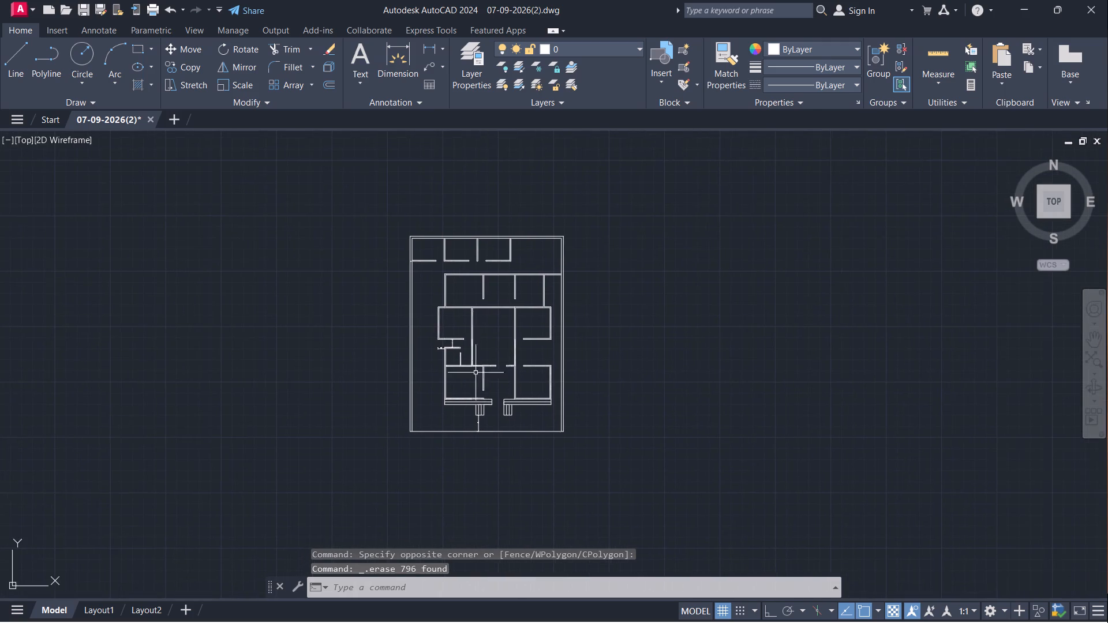
scroll(473, 367, up, 3)
scroll(491, 367, down, 2)
scroll(422, 339, up, 3)
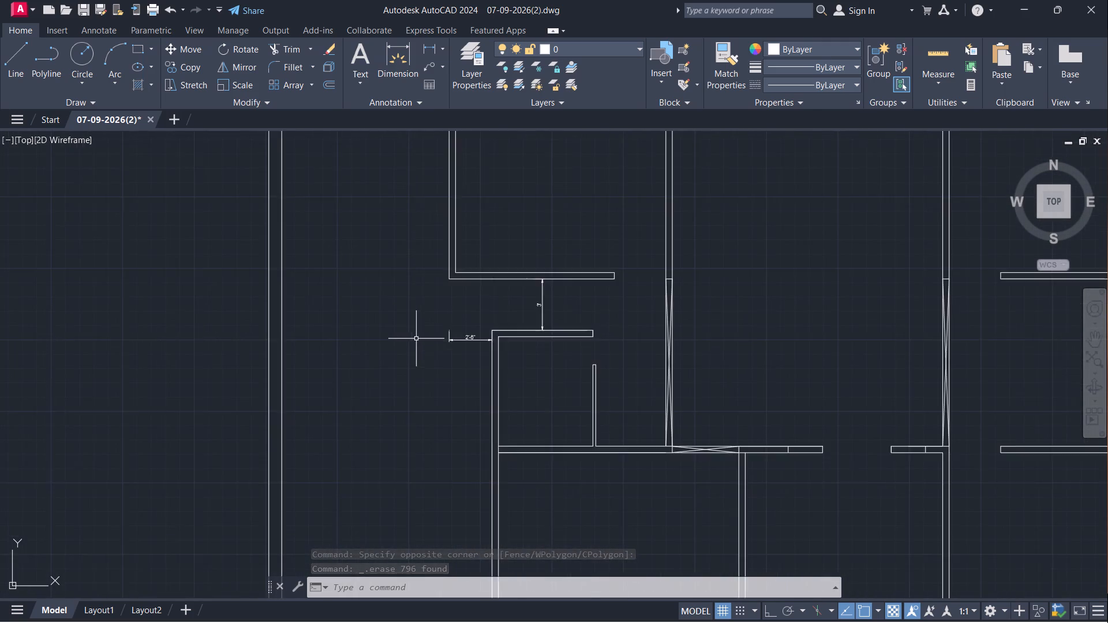
scroll(437, 335, up, 5)
scroll(452, 341, down, 4)
scroll(393, 335, down, 2)
scroll(487, 328, down, 1)
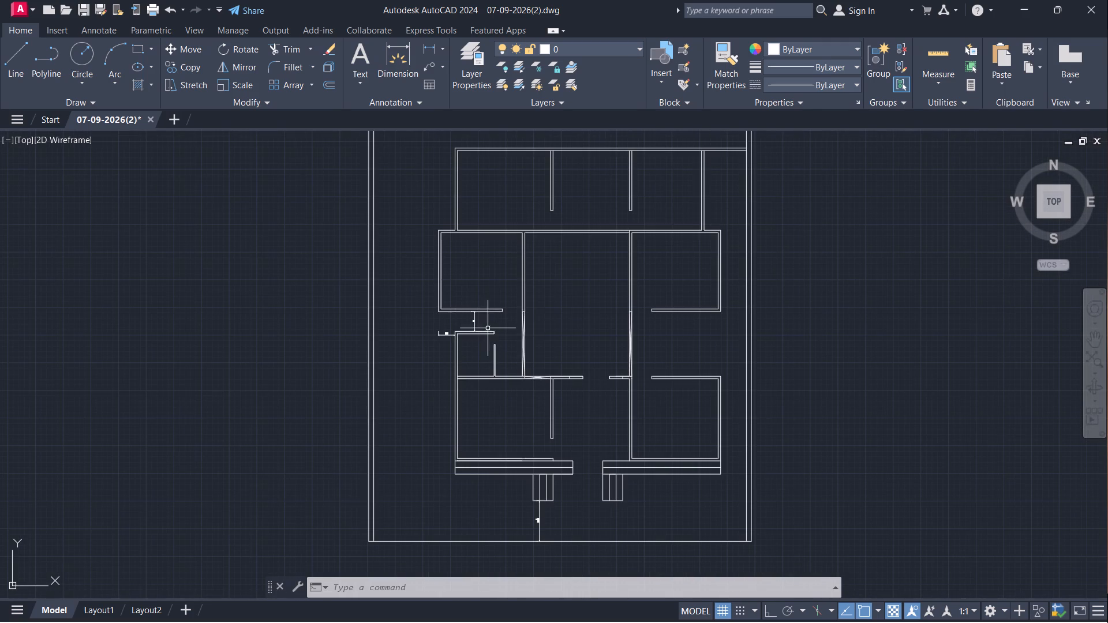
scroll(535, 333, down, 1)
middle_click(493, 342)
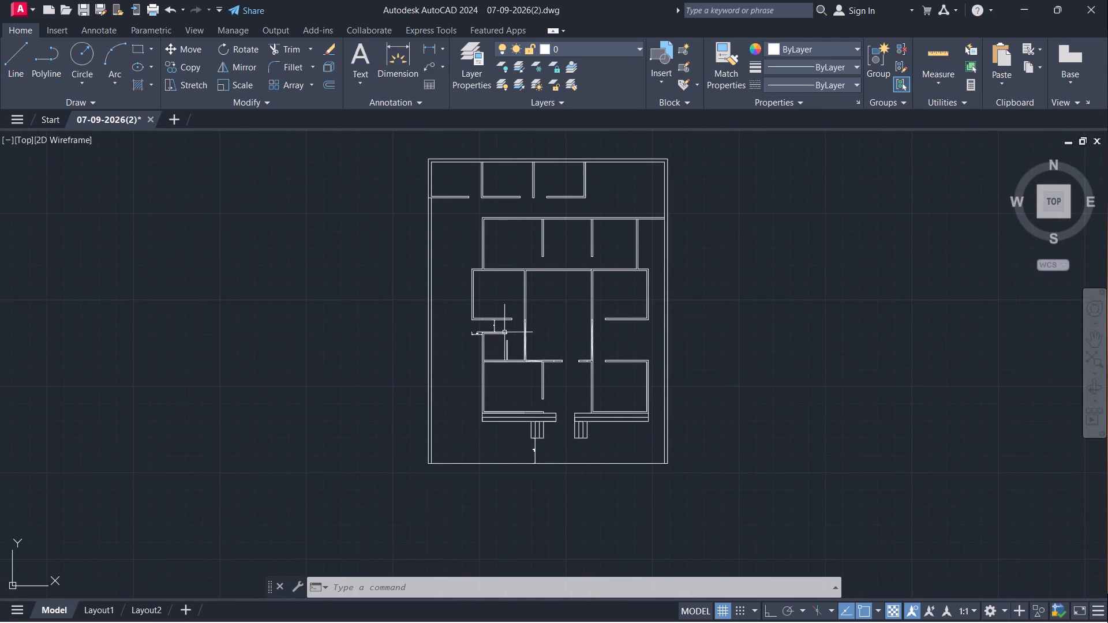
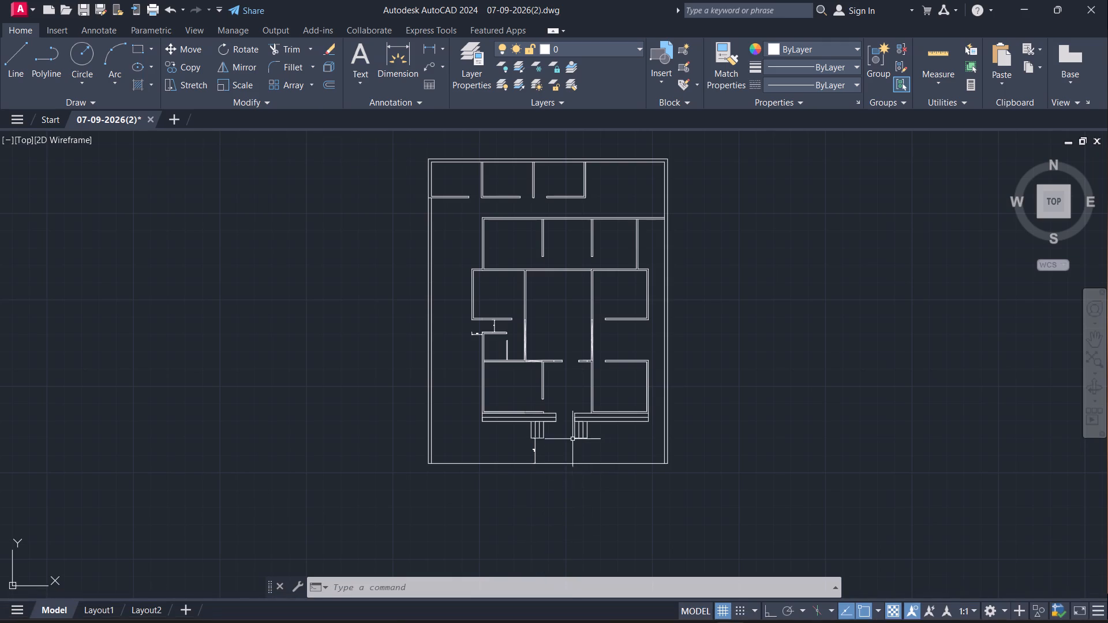
Insert a Door - Imperial block in the empty space west of the floor plan, near its north end.
scroll(572, 418, down, 1)
middle_drag(569, 418, 465, 471)
scroll(458, 457, up, 1)
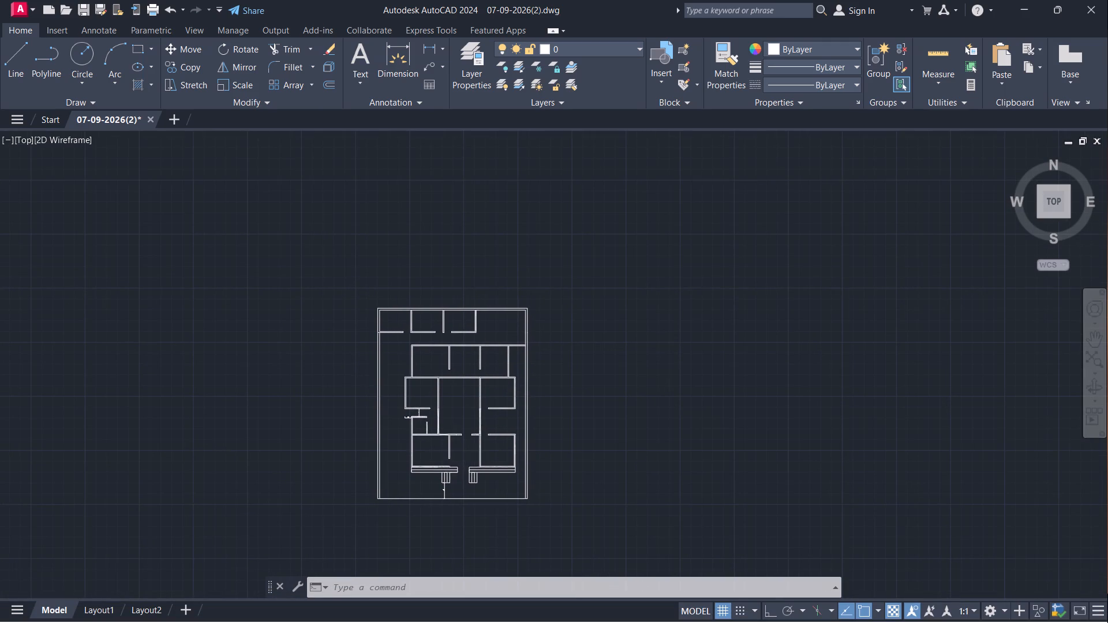
scroll(458, 457, up, 1)
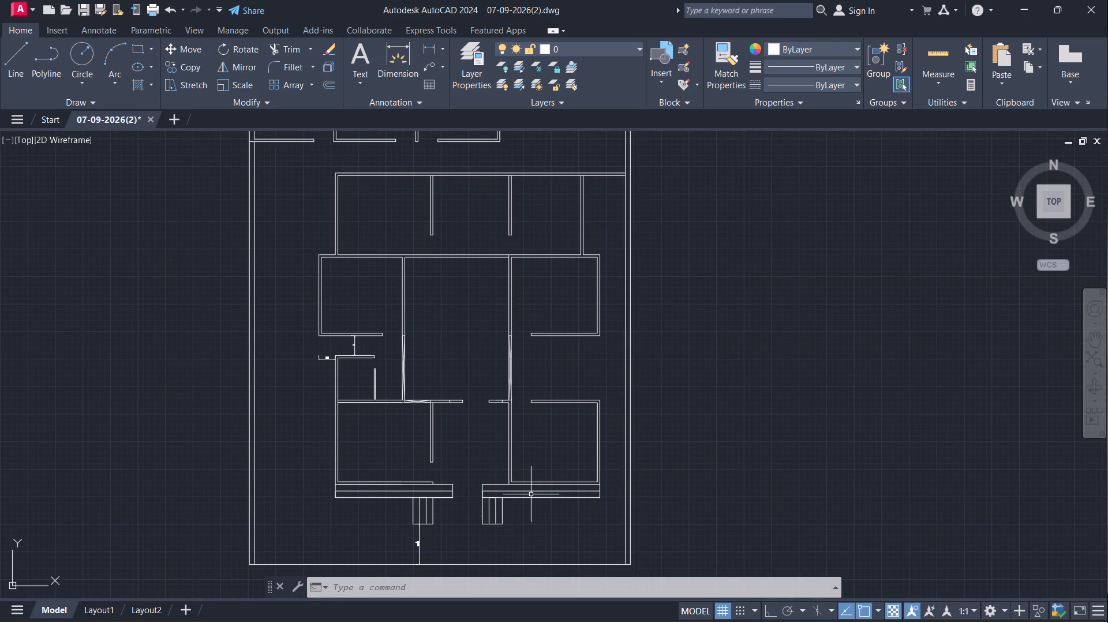
scroll(507, 466, down, 1)
middle_drag(507, 466, 552, 494)
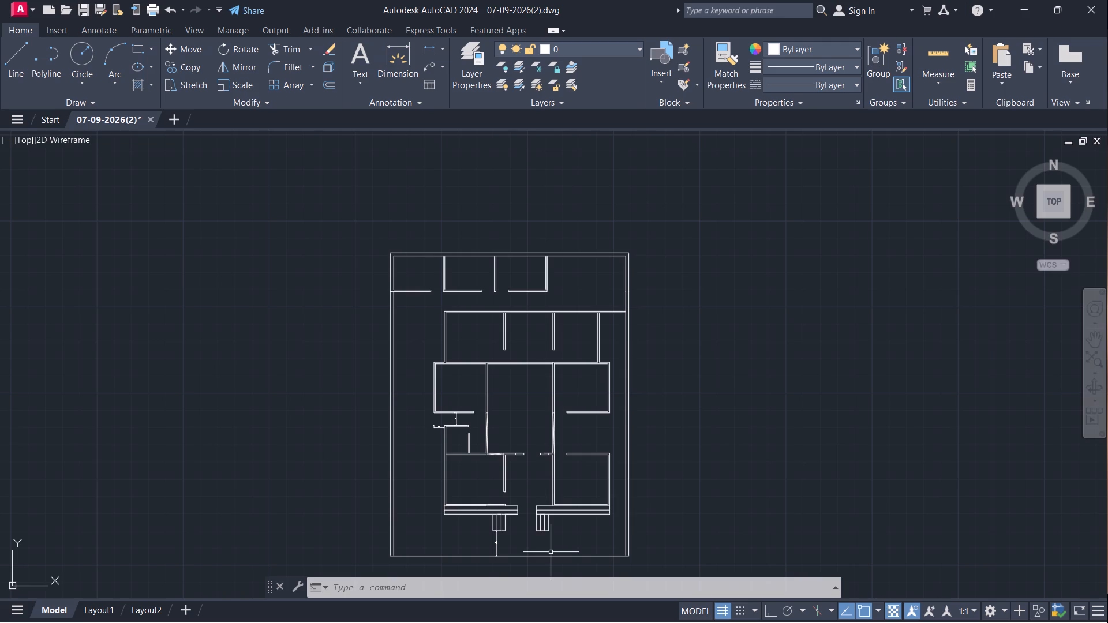
text(tp)
key(Return)
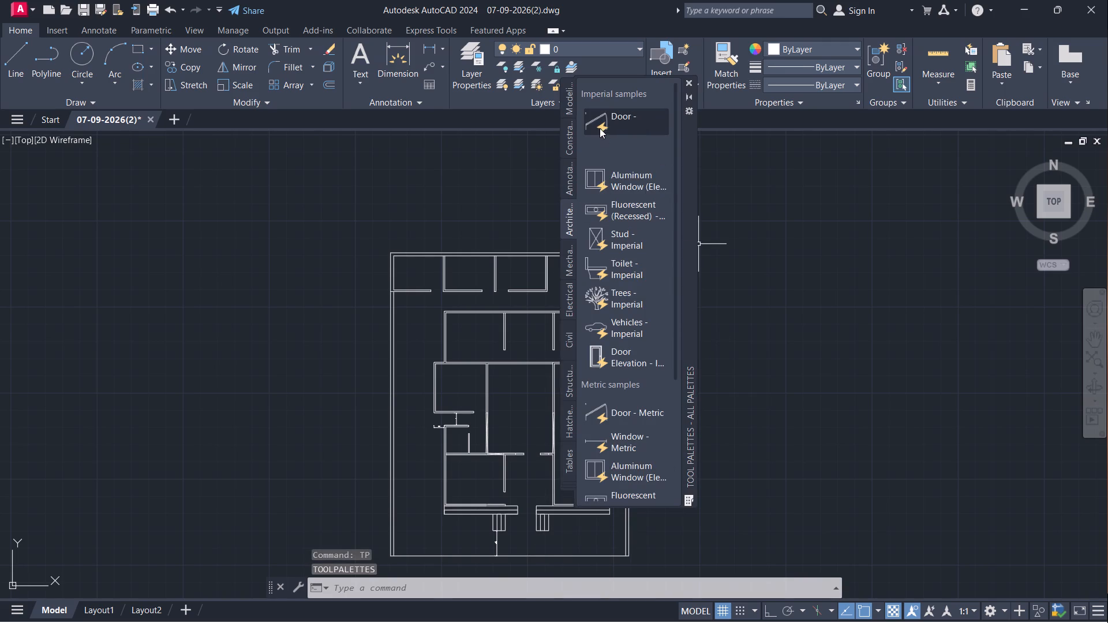
drag(597, 123, 217, 283)
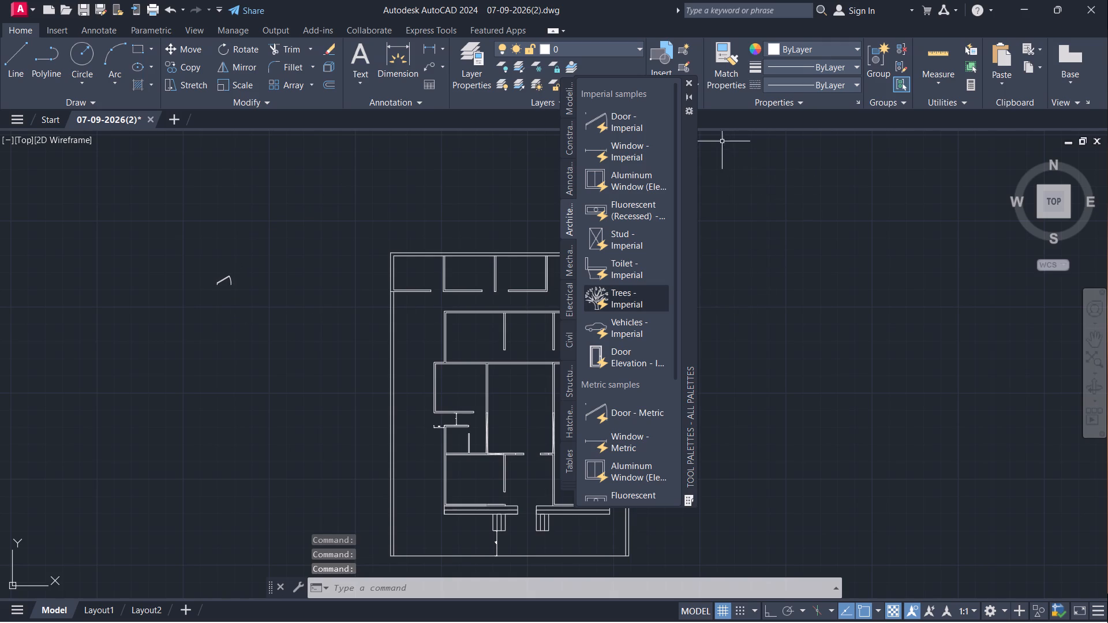
click(690, 82)
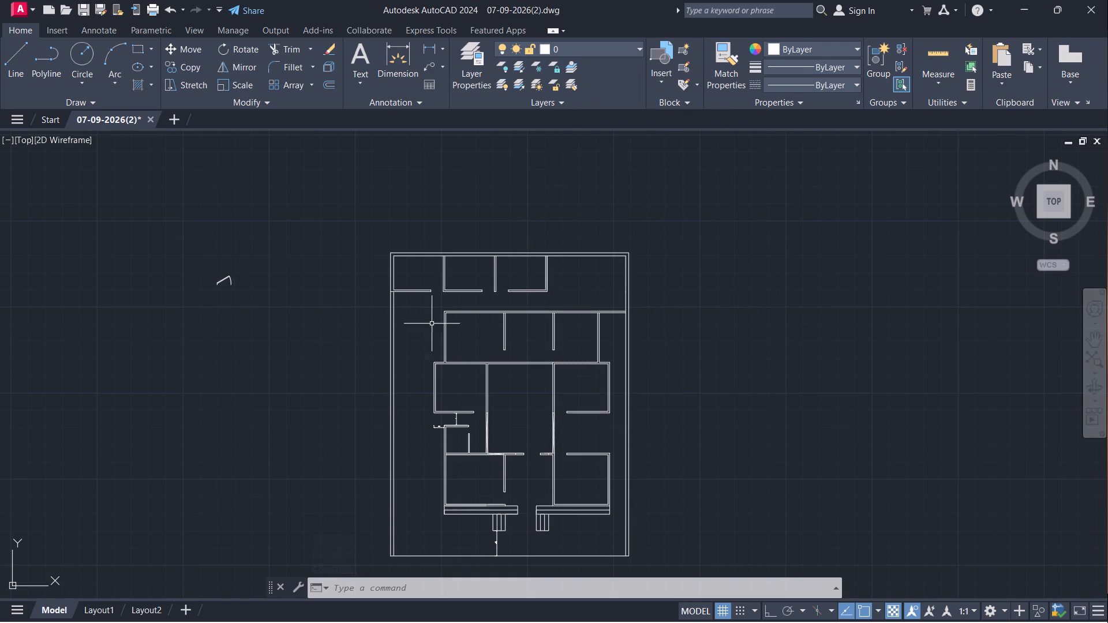
Set the inserted door block's swing to Open 90º.
middle_drag(300, 338, 529, 434)
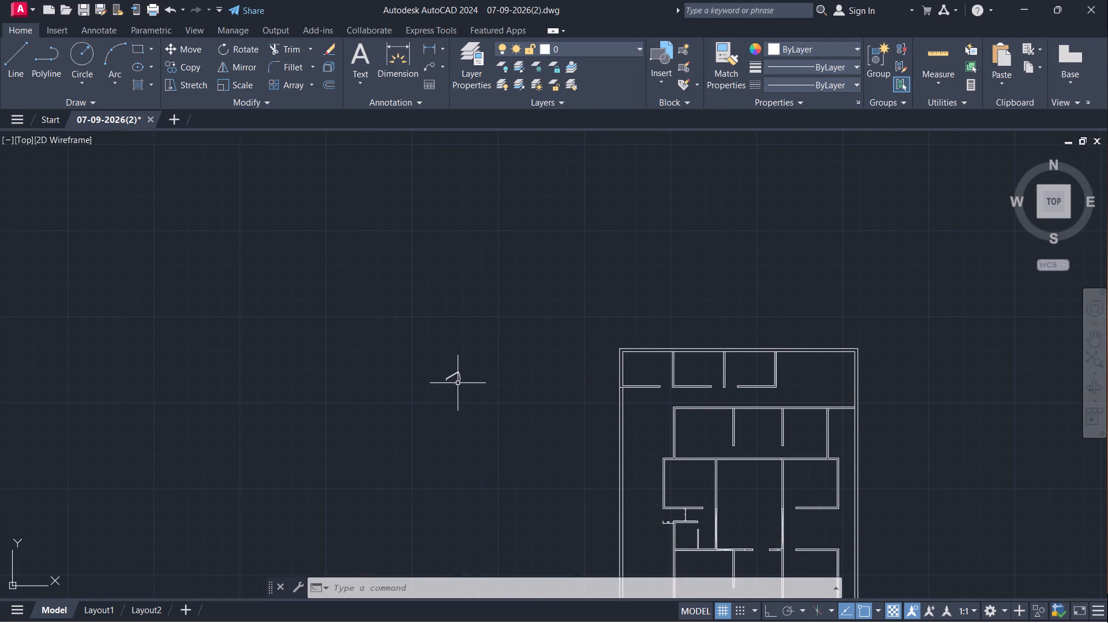
click(458, 383)
drag(452, 382, 452, 387)
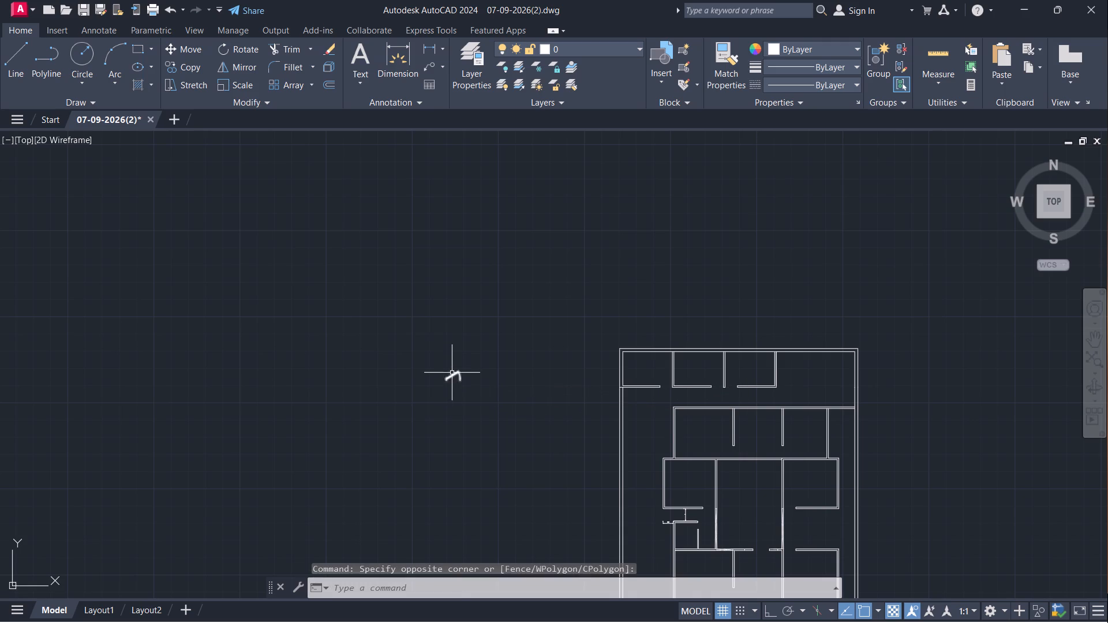
click(452, 373)
scroll(442, 387, down, 1)
scroll(442, 387, up, 6)
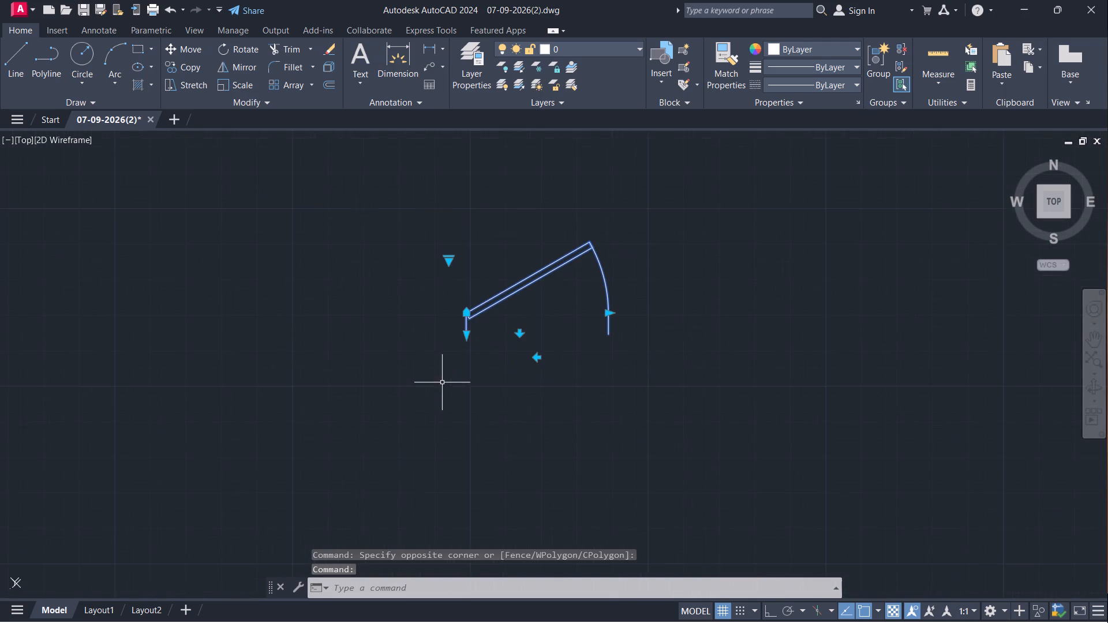
click(452, 261)
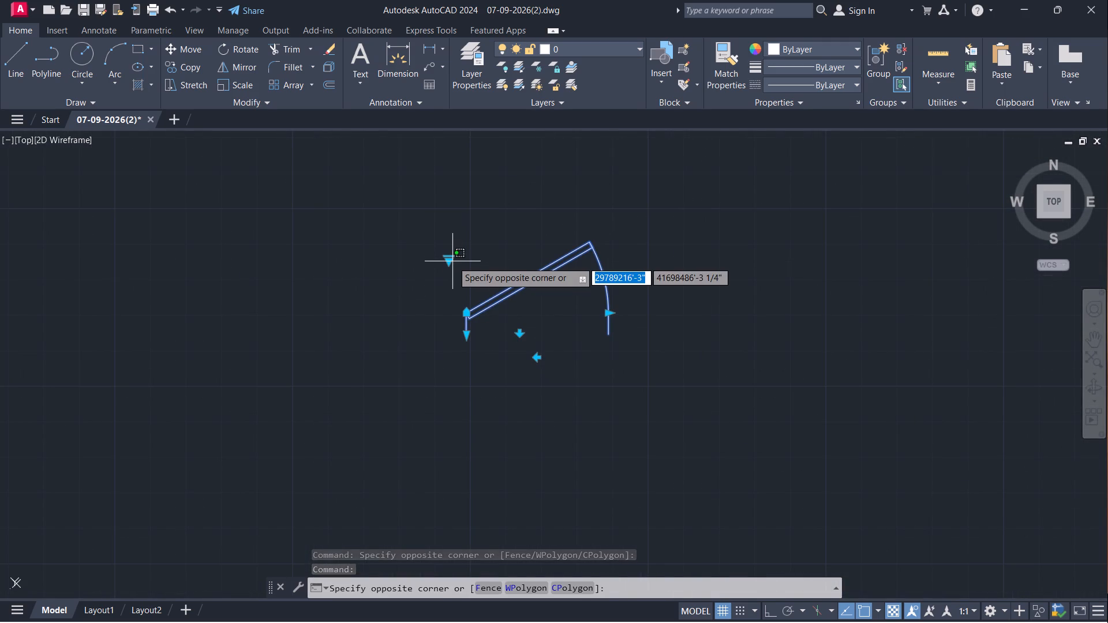
click(445, 258)
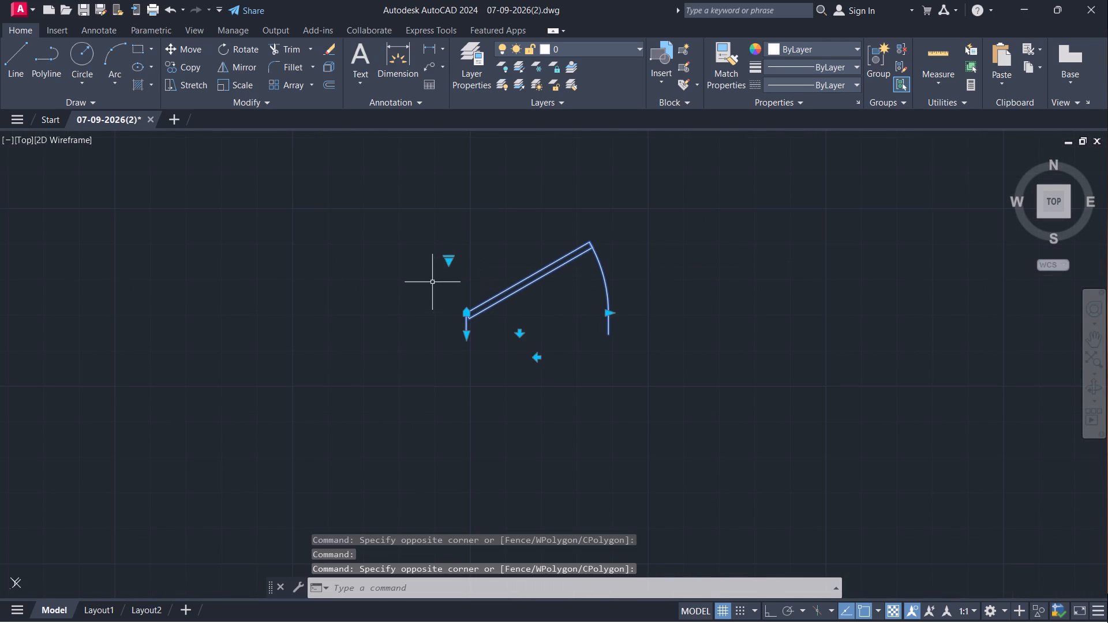
click(447, 261)
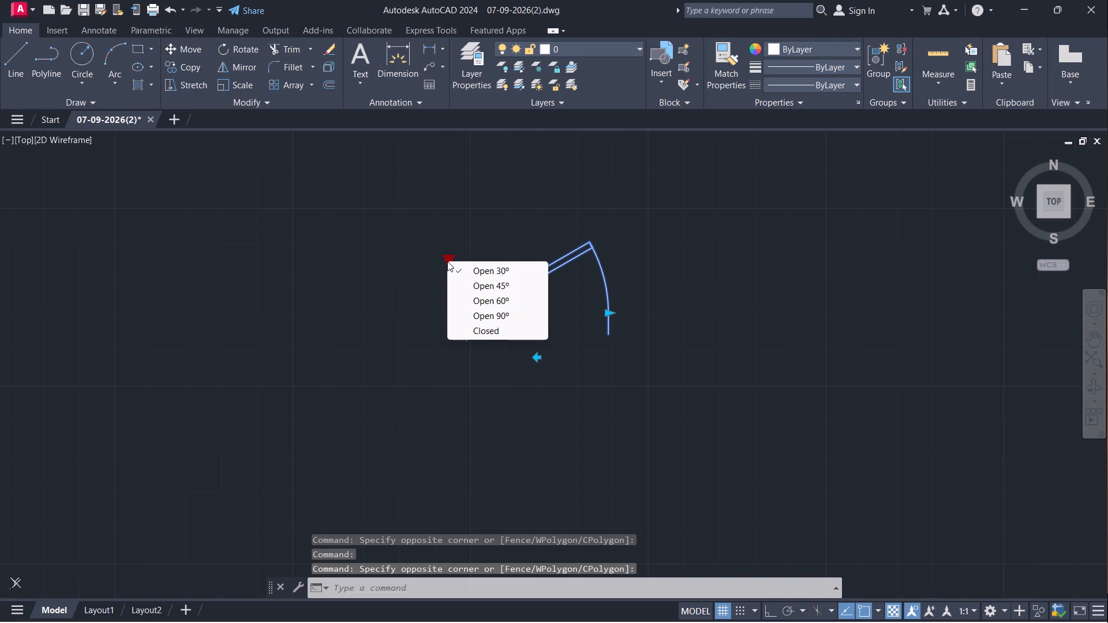
click(473, 313)
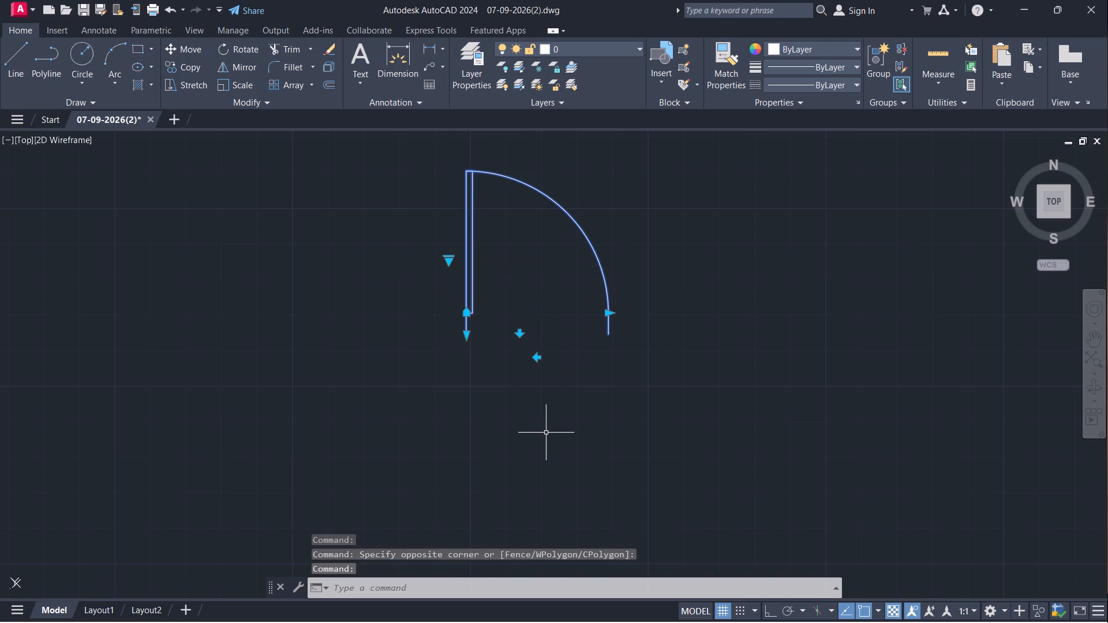
Scale the door block by reference from its hinge-side jamb end, making its opening width 3'.
text(sc)
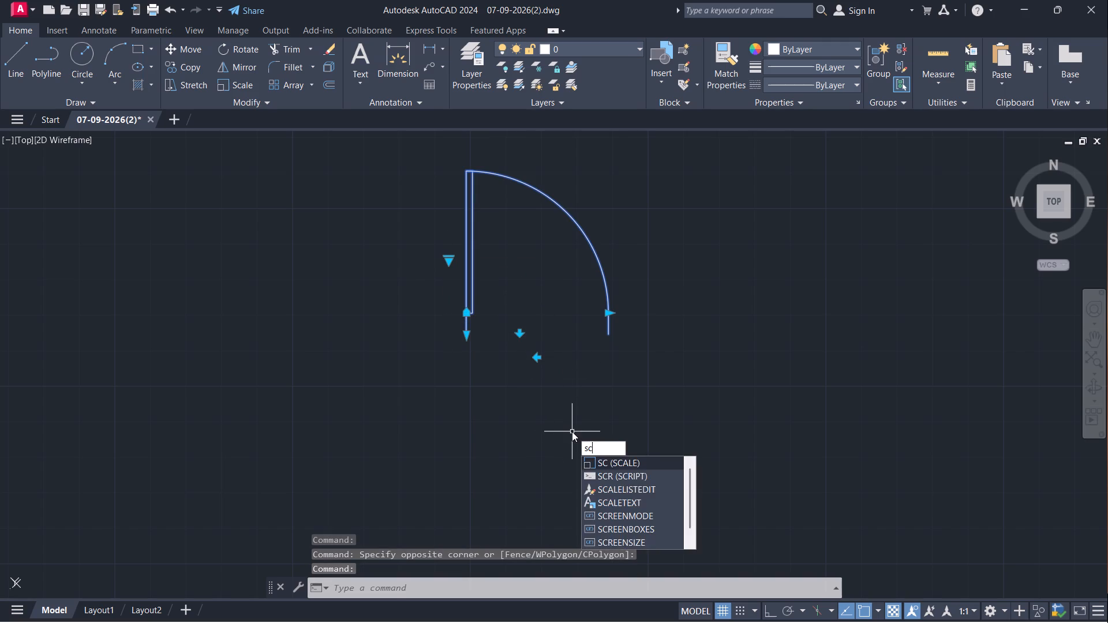
key(Return)
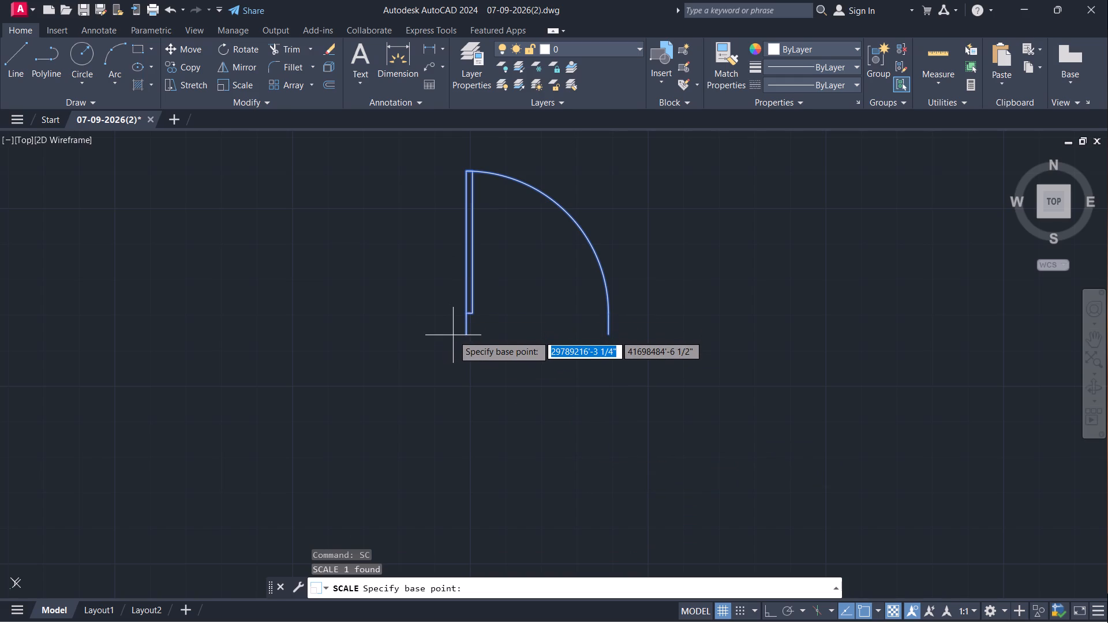
click(463, 335)
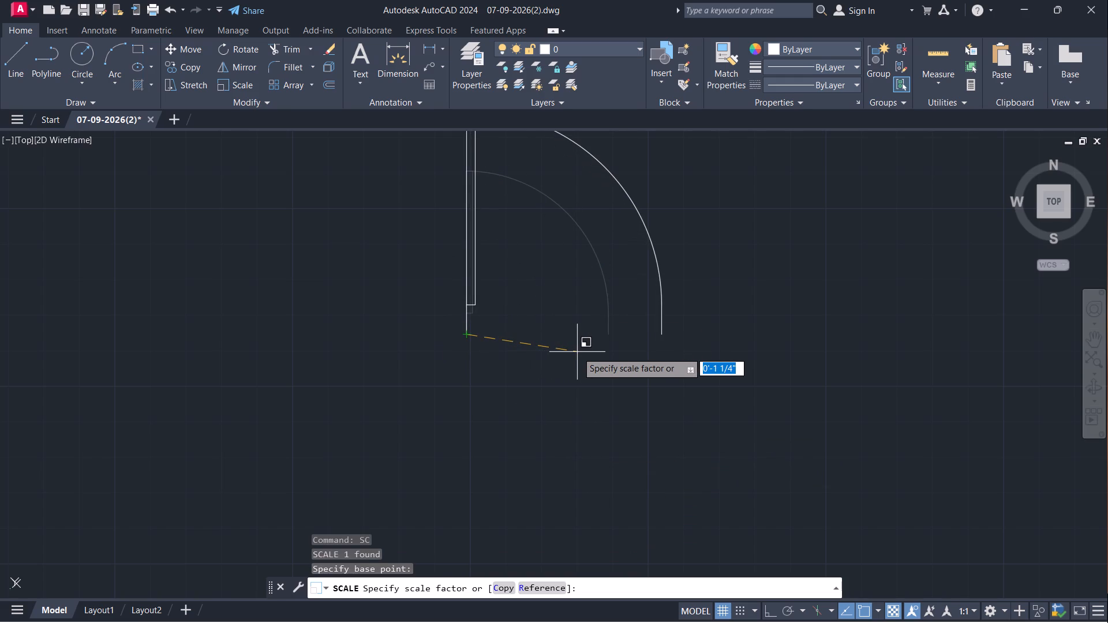
key(r)
key(Return)
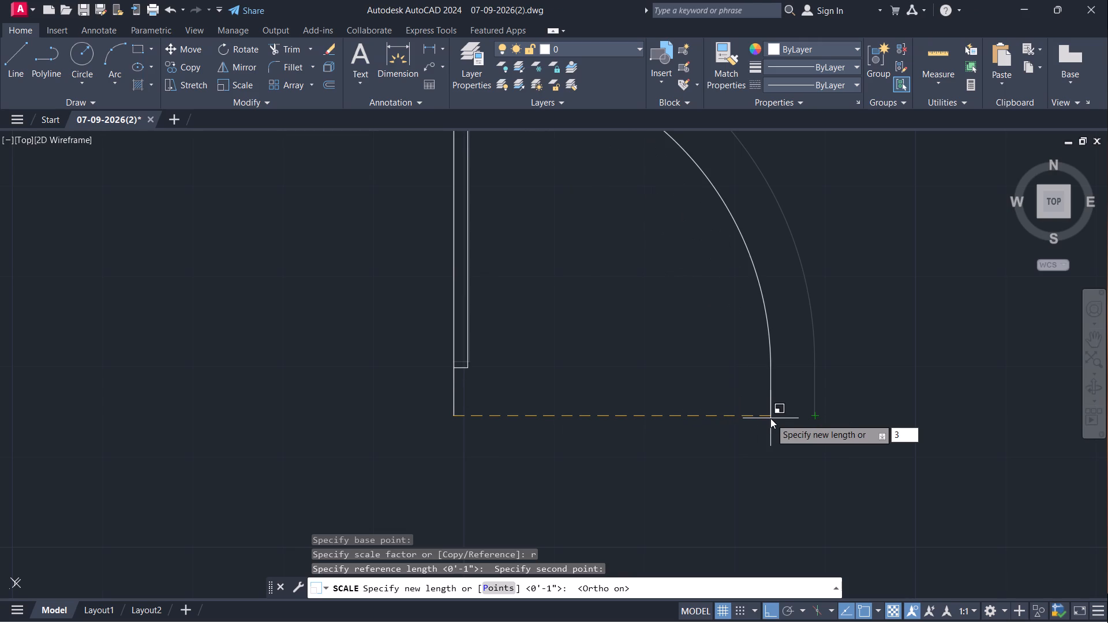
key(apostrophe)
key(Return)
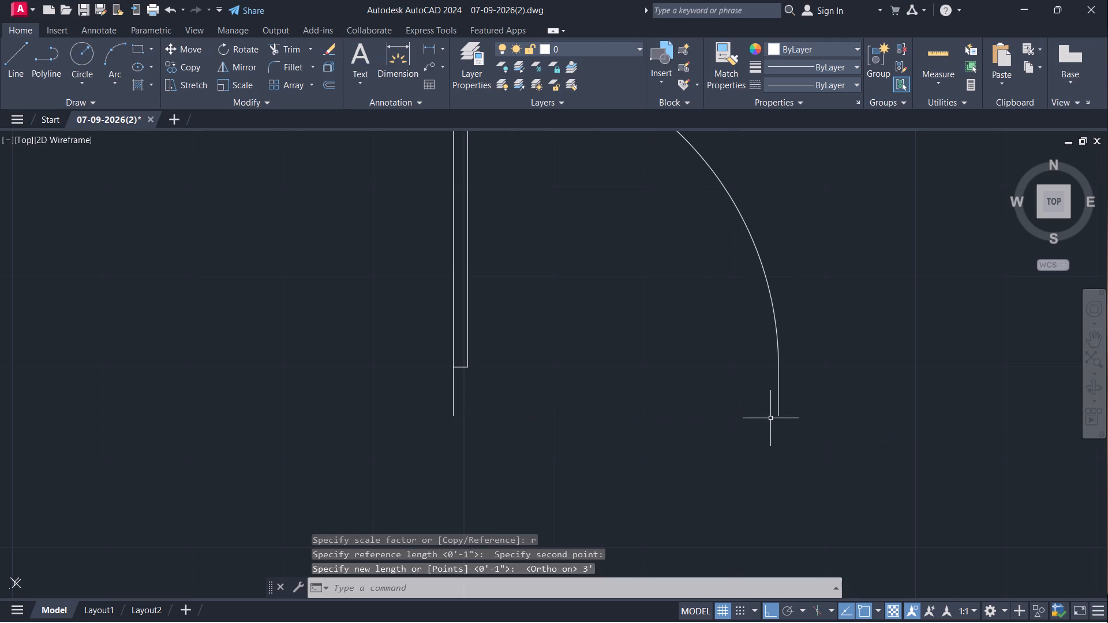
Copy the scaled door as a 13-item array running west from its hinge-side jamb end, spaced about 12'-0" apart.
scroll(768, 418, down, 3)
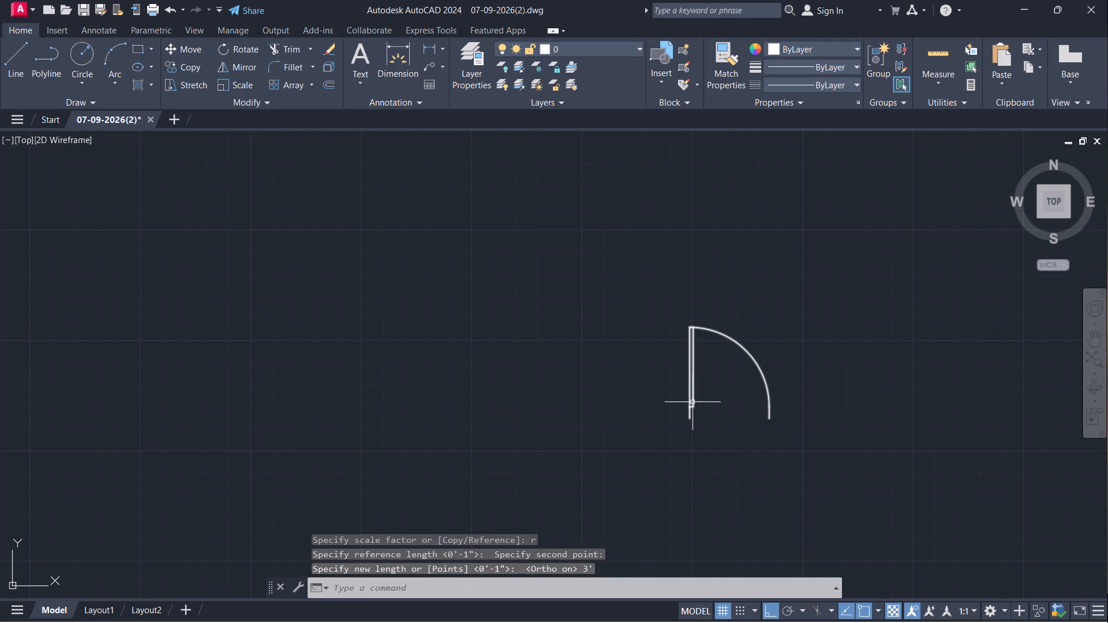
click(695, 400)
key(c)
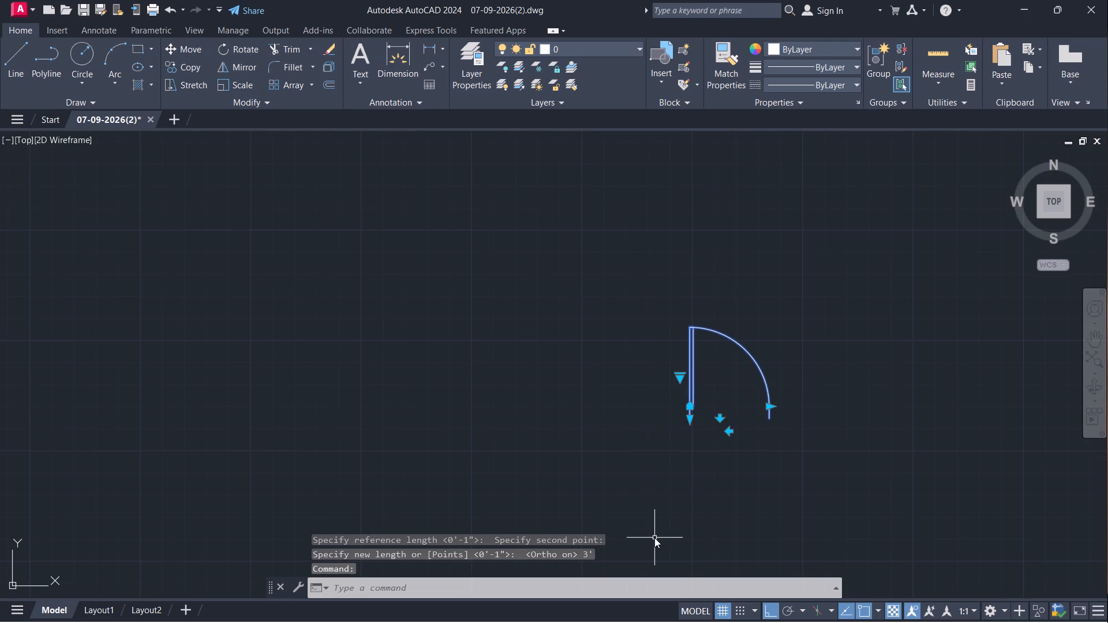
key(o)
key(Return)
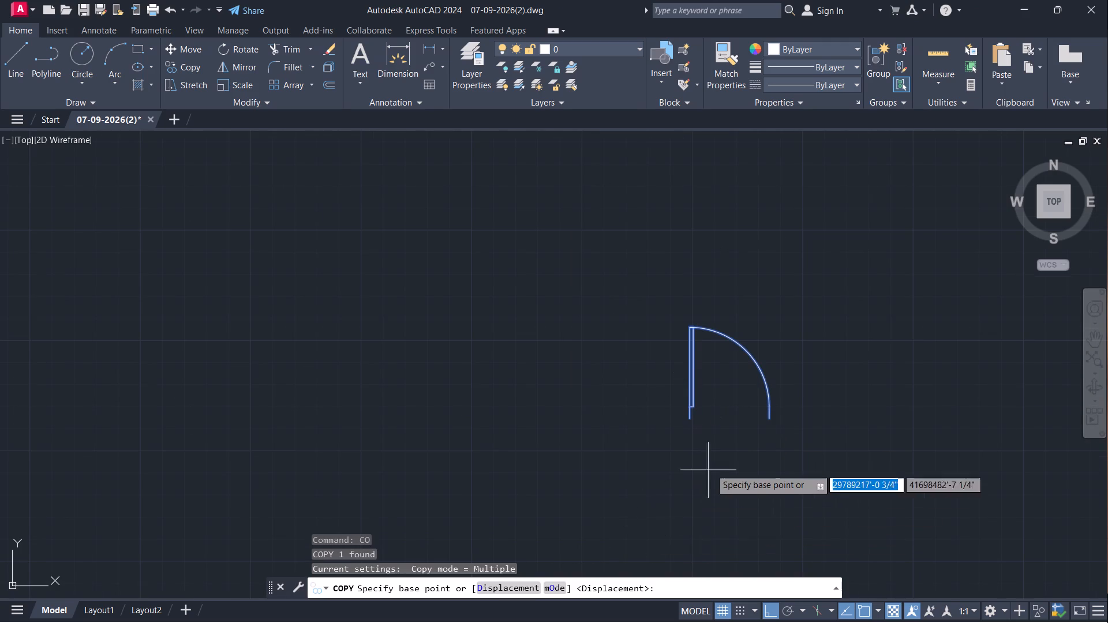
scroll(717, 445, down, 4)
middle_drag(775, 475, 354, 352)
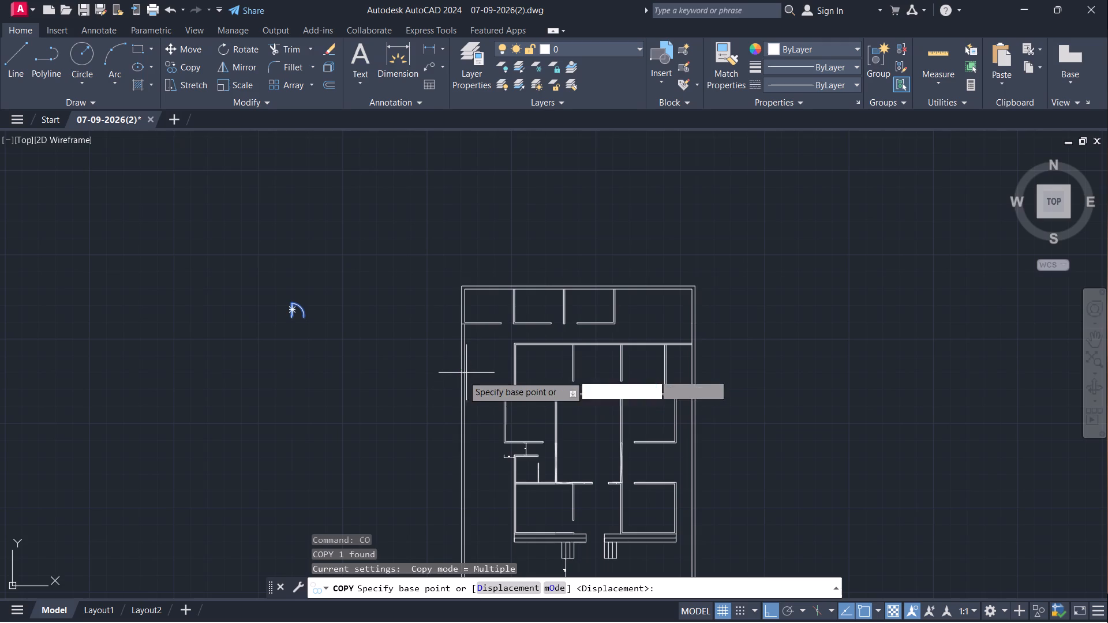
scroll(336, 329, down, 1)
middle_drag(338, 329, 559, 388)
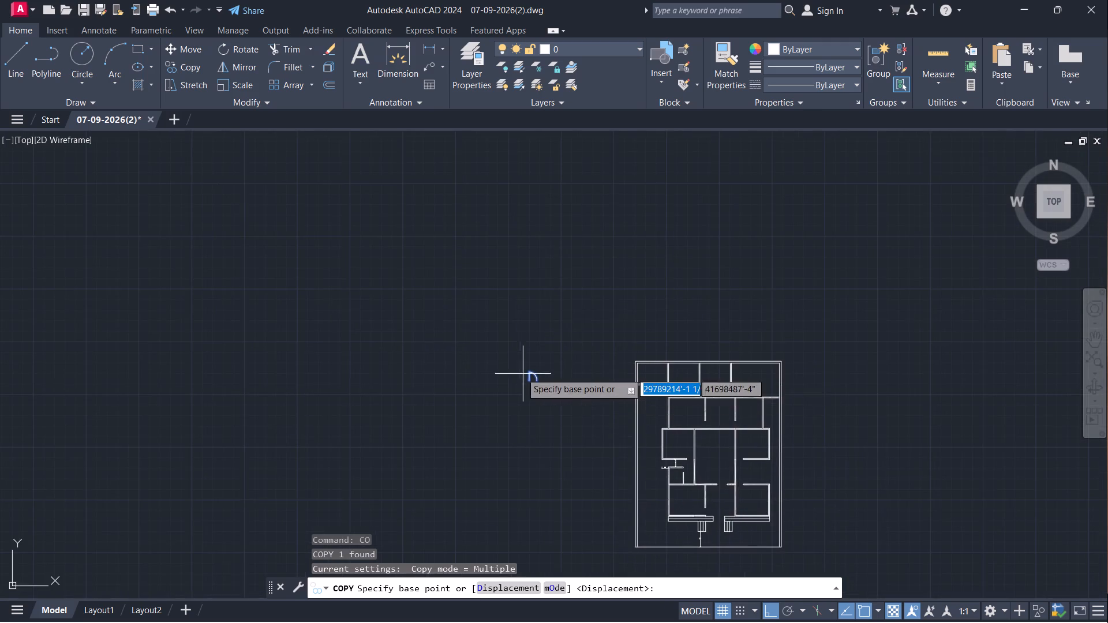
scroll(521, 373, up, 4)
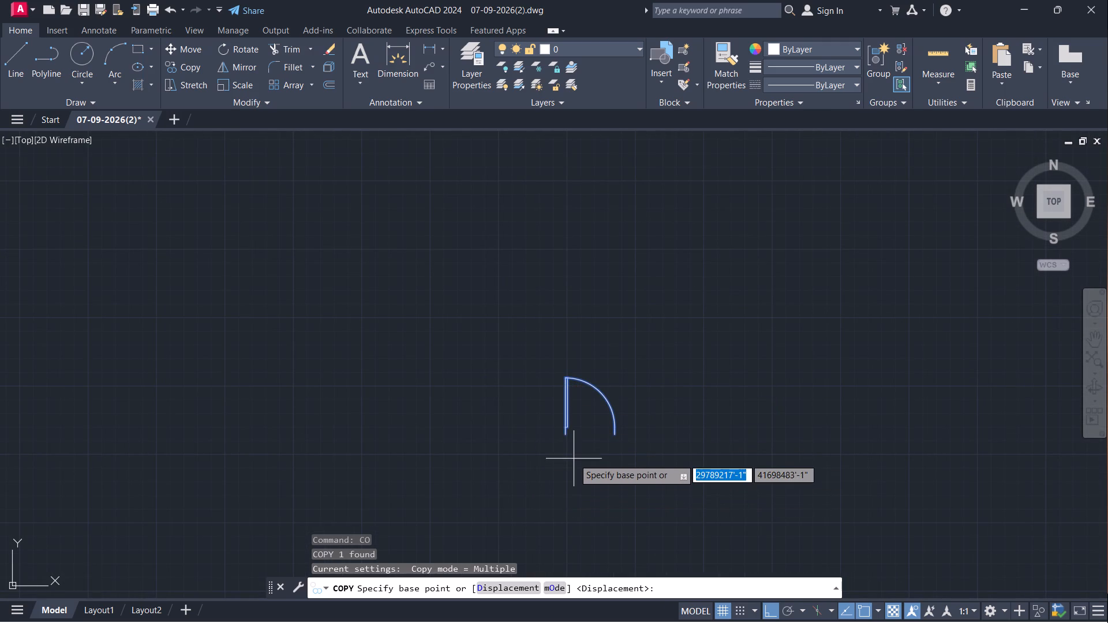
click(563, 436)
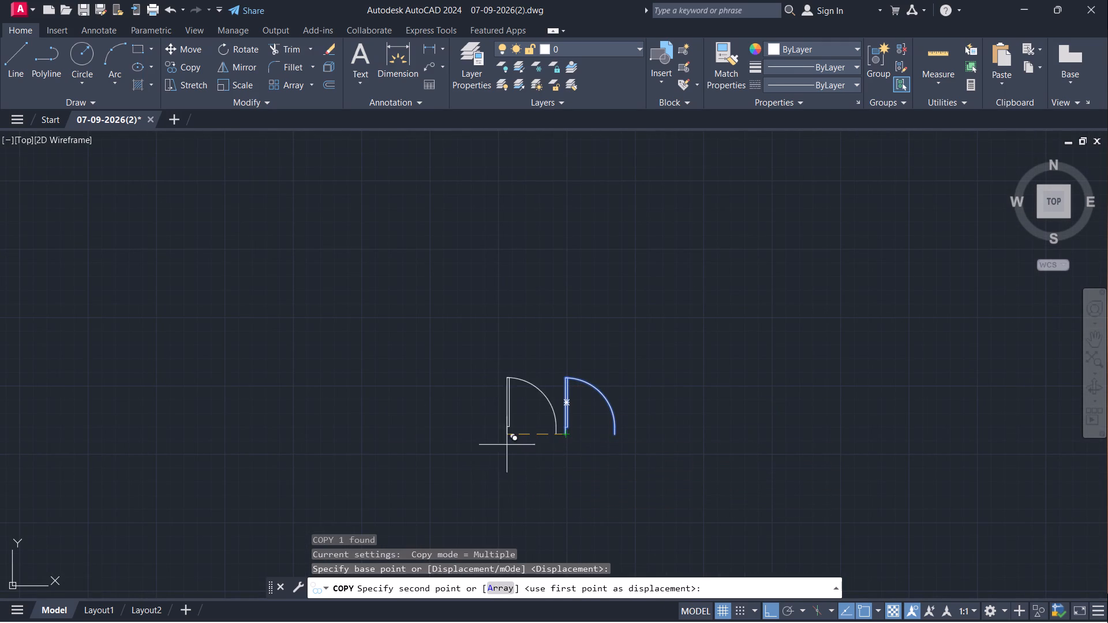
key(a)
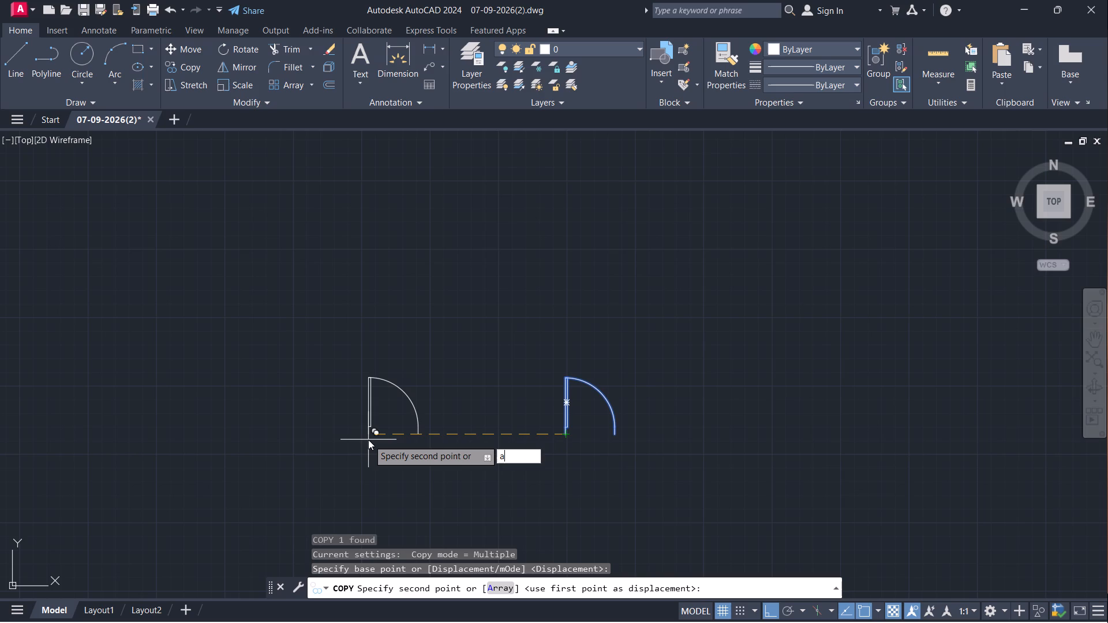
key(Return)
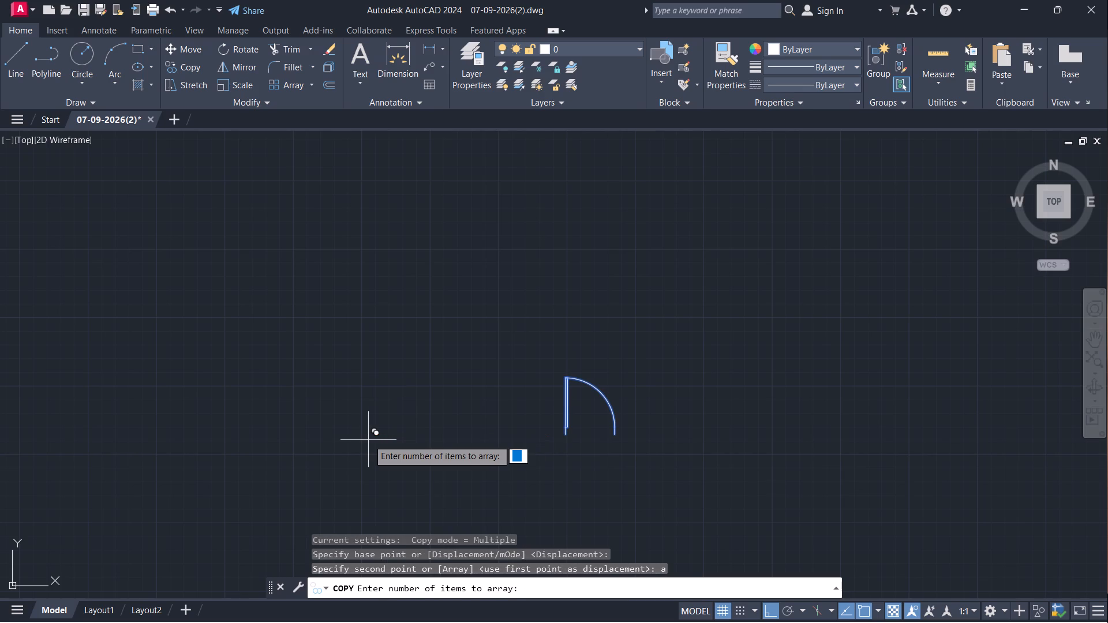
text(15)
key(Delete)
key(Delete)
key(BackSpace)
key(3)
key(Return)
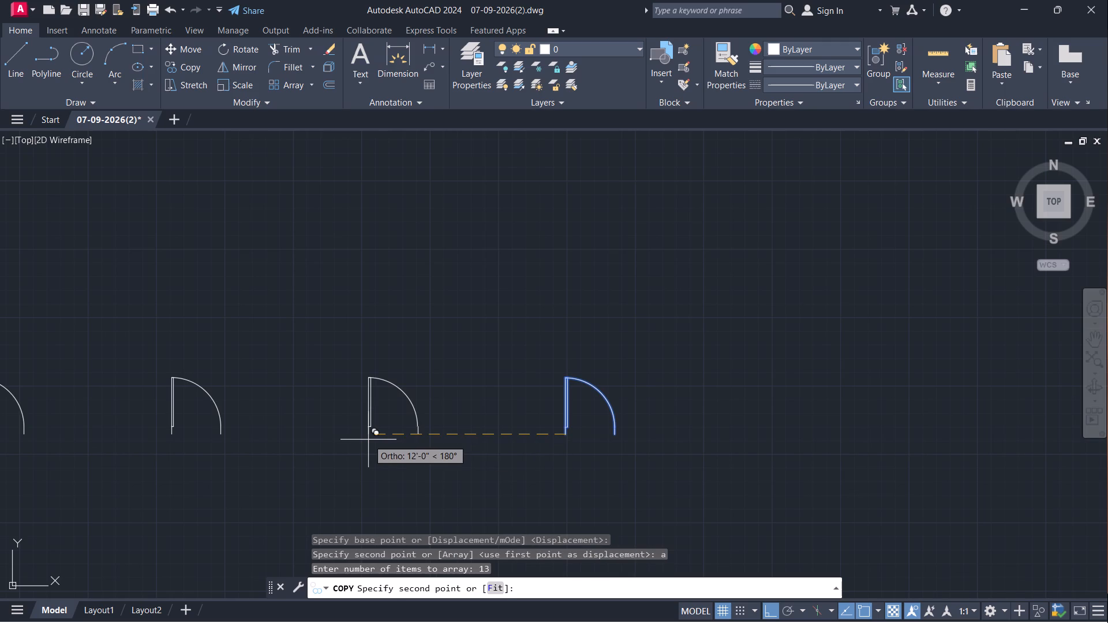
click(368, 440)
key(space)
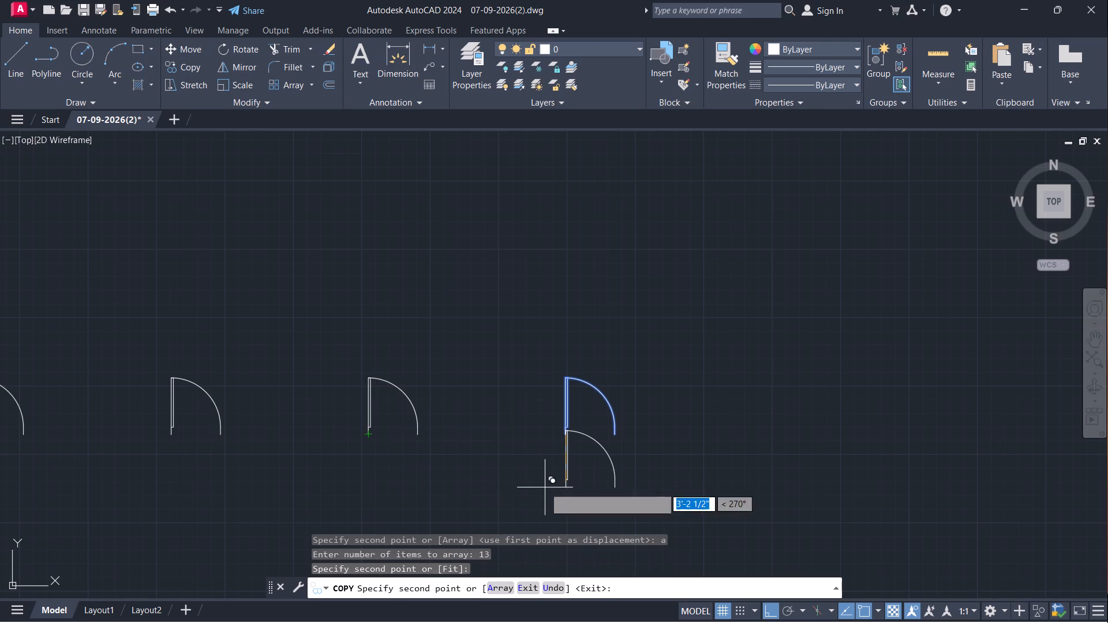
scroll(567, 489, down, 2)
middle_drag(571, 476, 759, 470)
scroll(673, 466, down, 2)
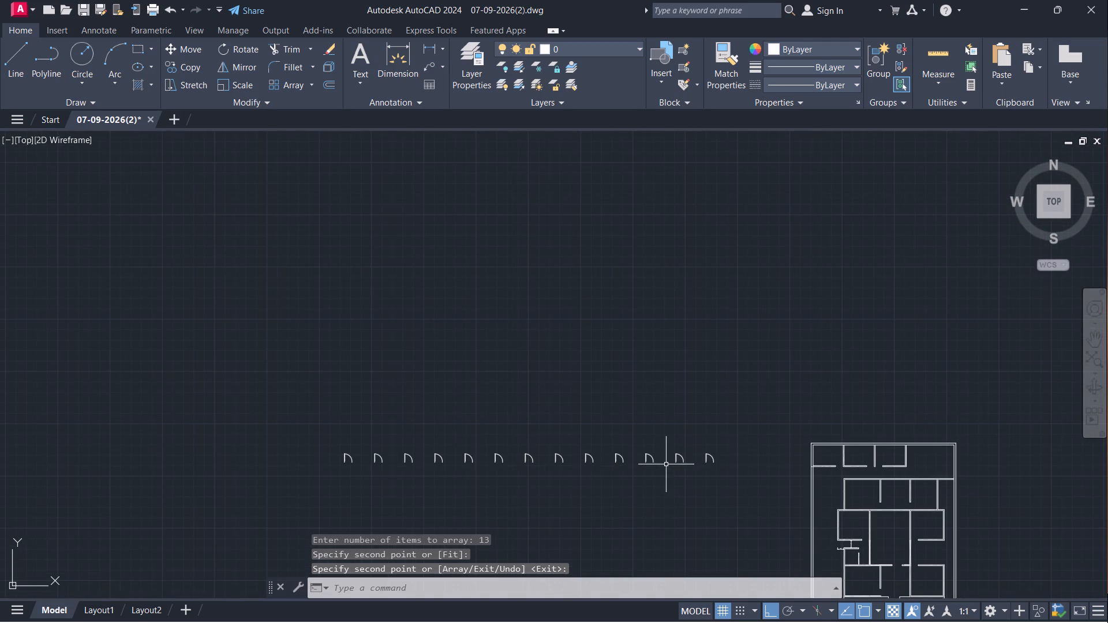
Examine the row of door copies west of the floor plan, close up at its west end.
middle_drag(618, 496, 609, 446)
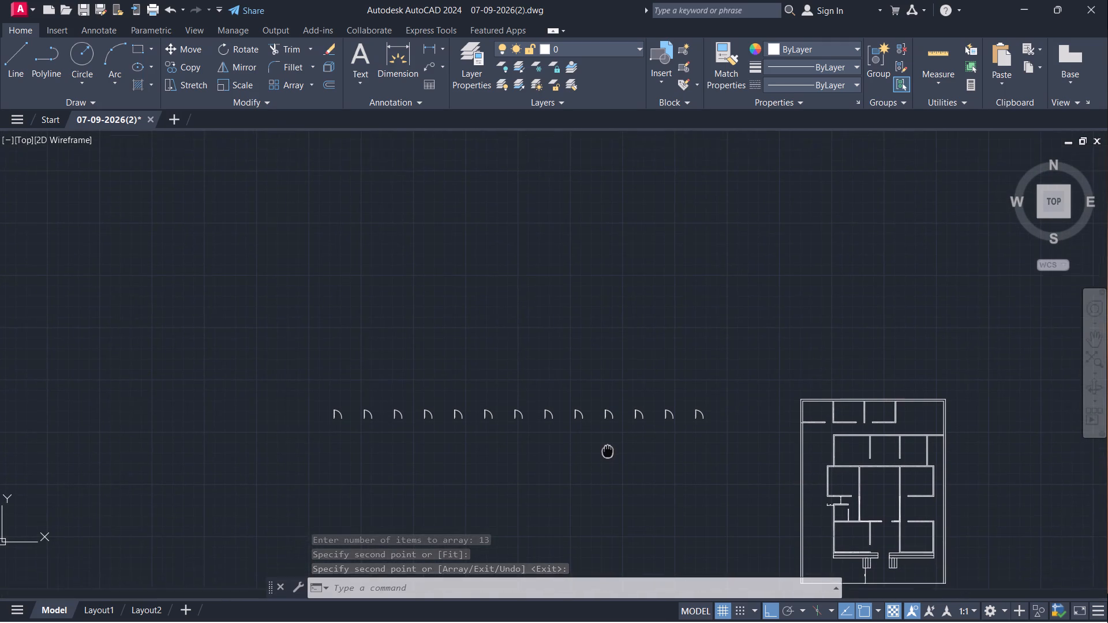
middle_drag(609, 446, 612, 436)
middle_drag(414, 444, 572, 485)
scroll(574, 484, down, 1)
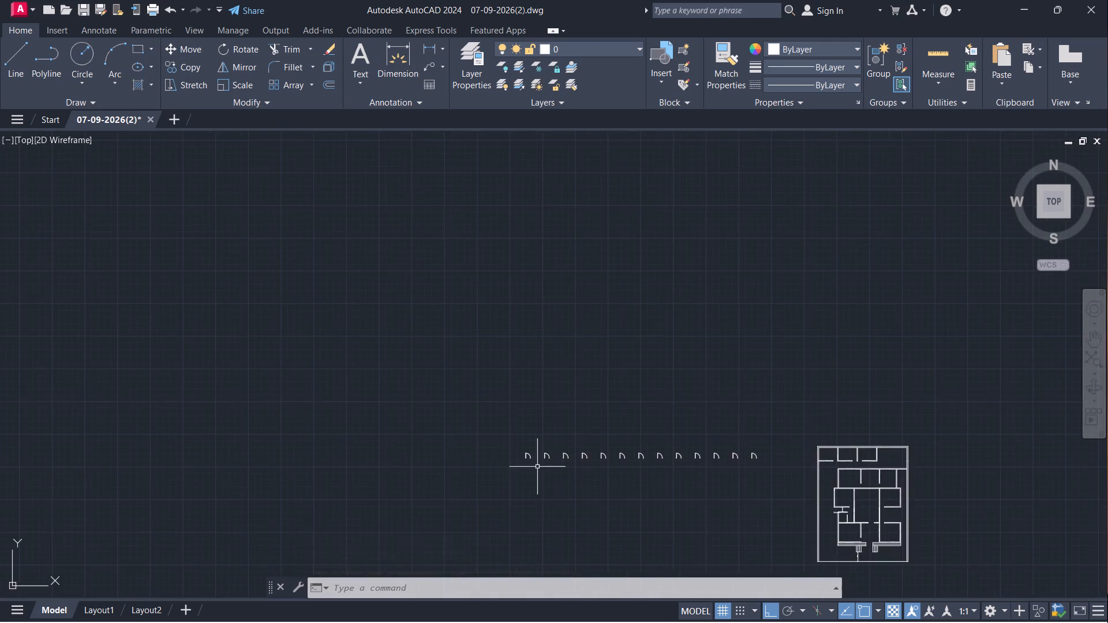
scroll(537, 467, up, 6)
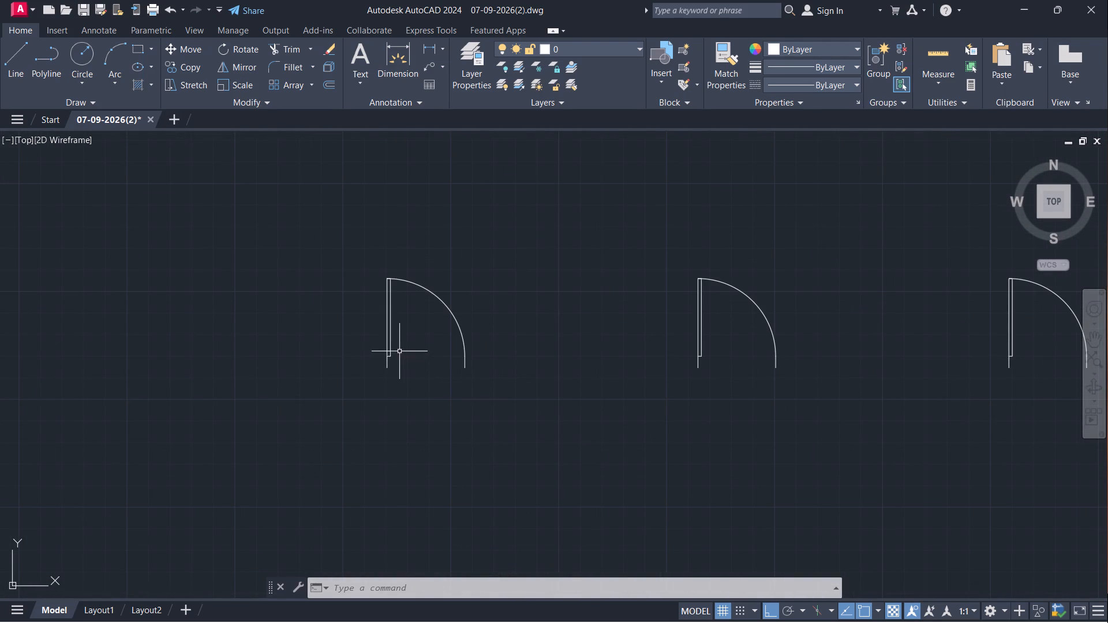
scroll(516, 404, down, 2)
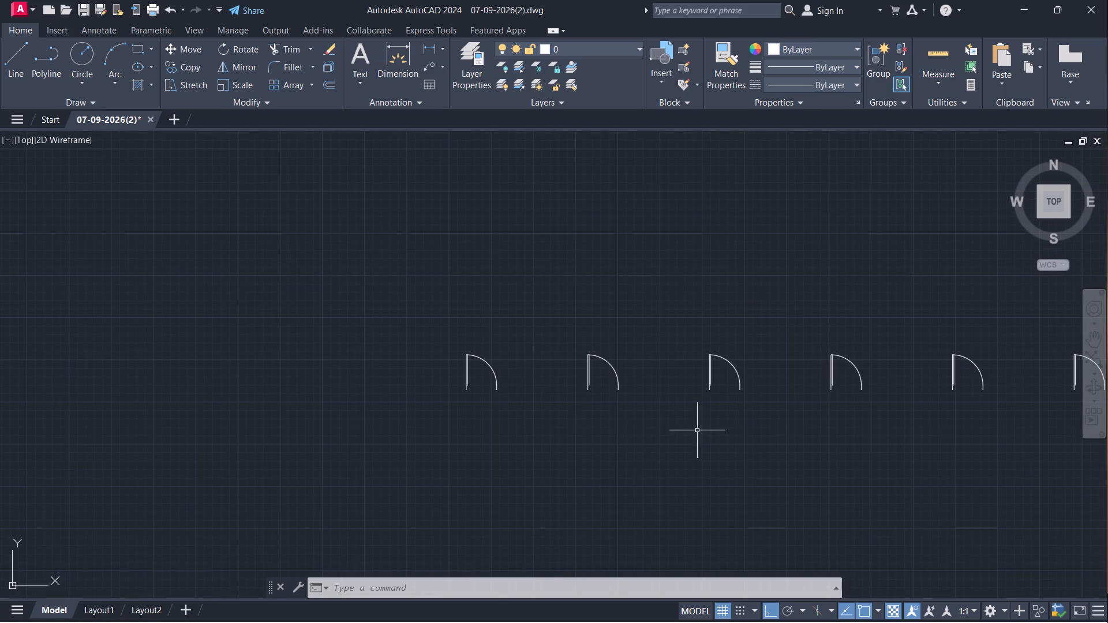
scroll(711, 429, down, 1)
middle_drag(710, 429, 417, 367)
Move the row's easternmost door by its hinge-side jamb end, with Ortho off, to just north of the opening in the third north room's south wall.
key(m)
scroll(415, 363, down, 1)
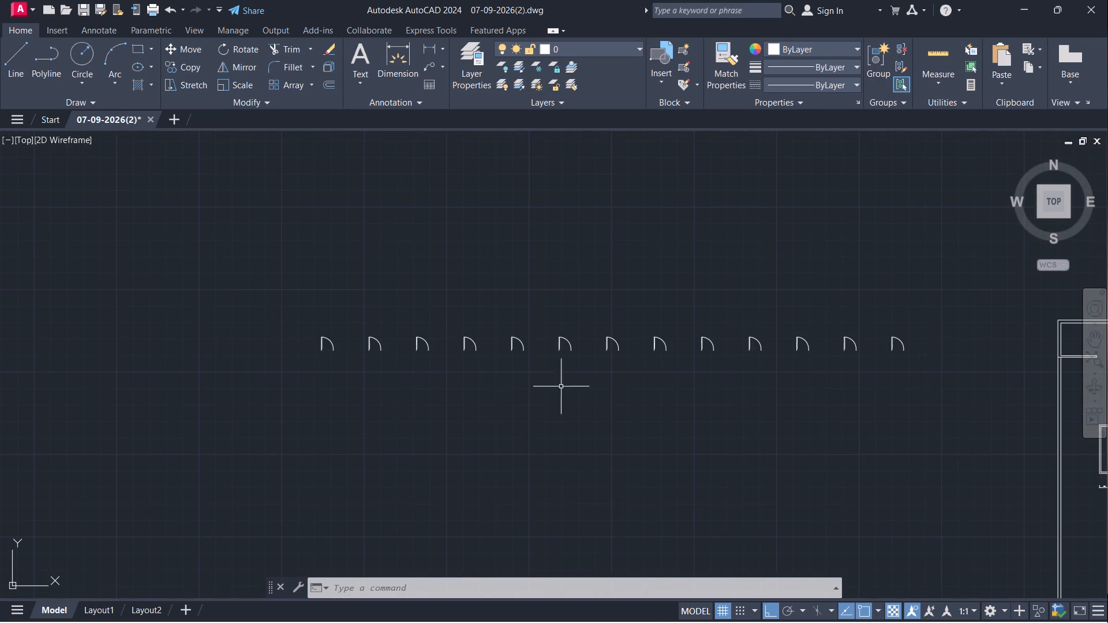
middle_drag(763, 421, 553, 423)
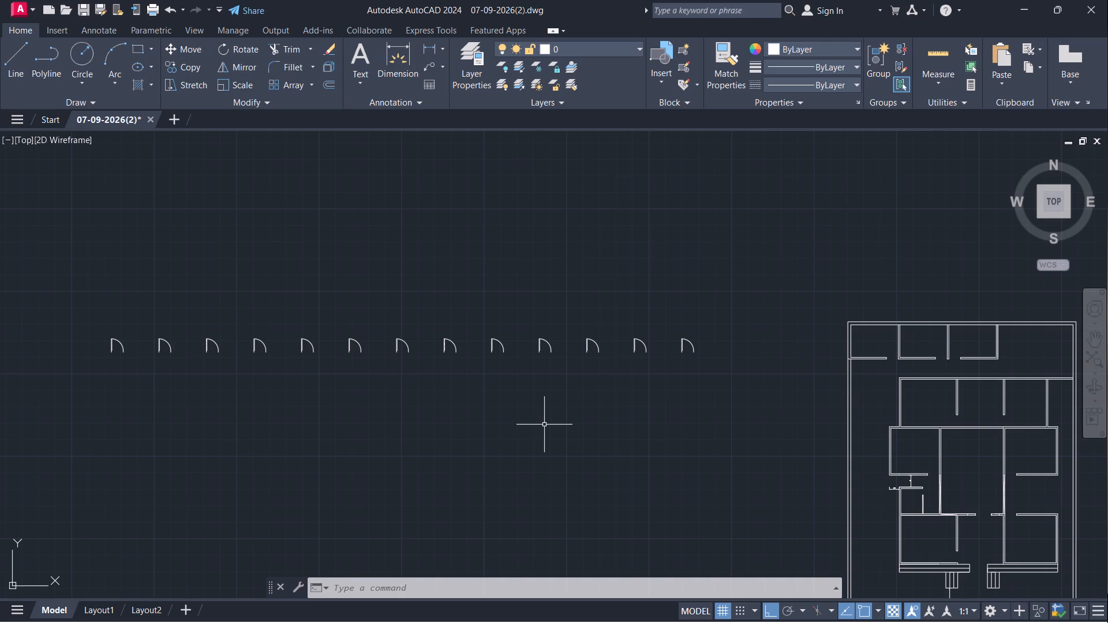
scroll(697, 347, up, 2)
click(656, 338)
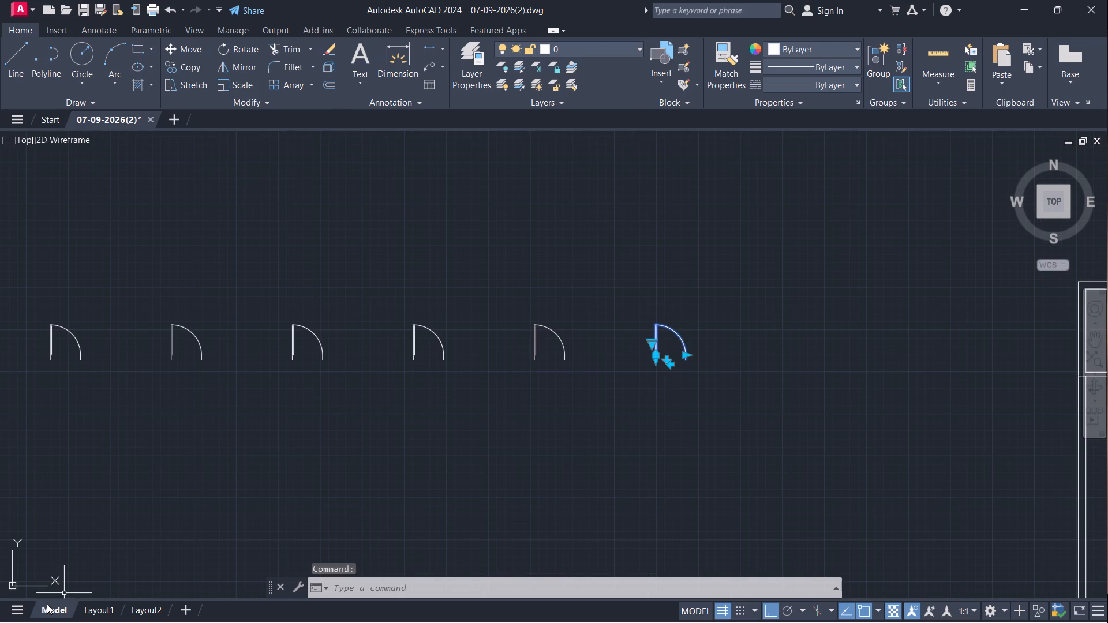
key(m)
key(Return)
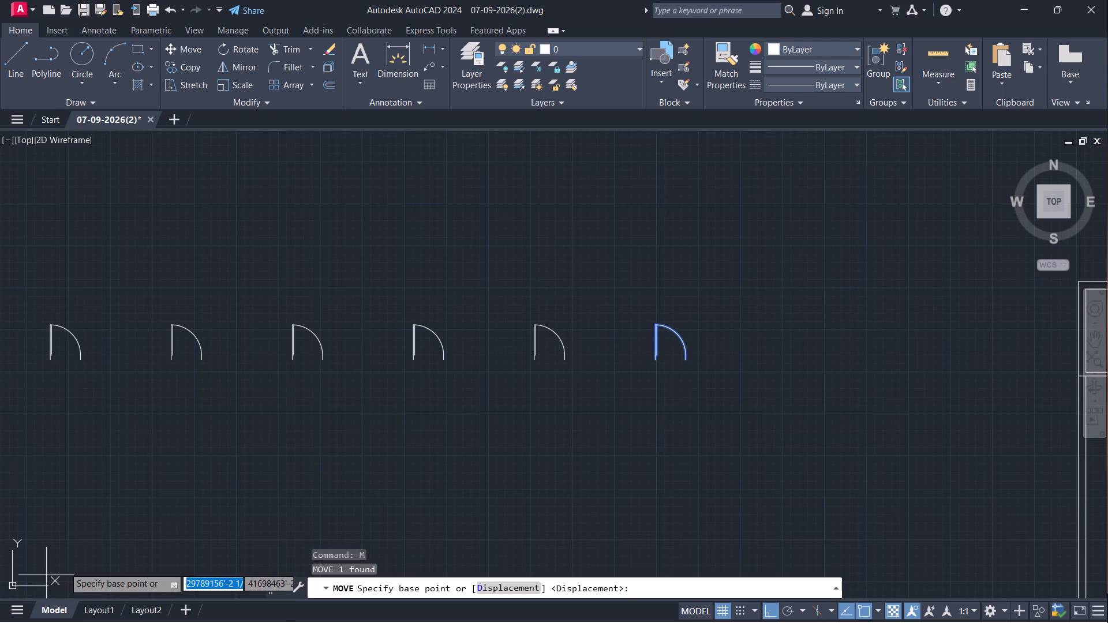
scroll(630, 396, up, 4)
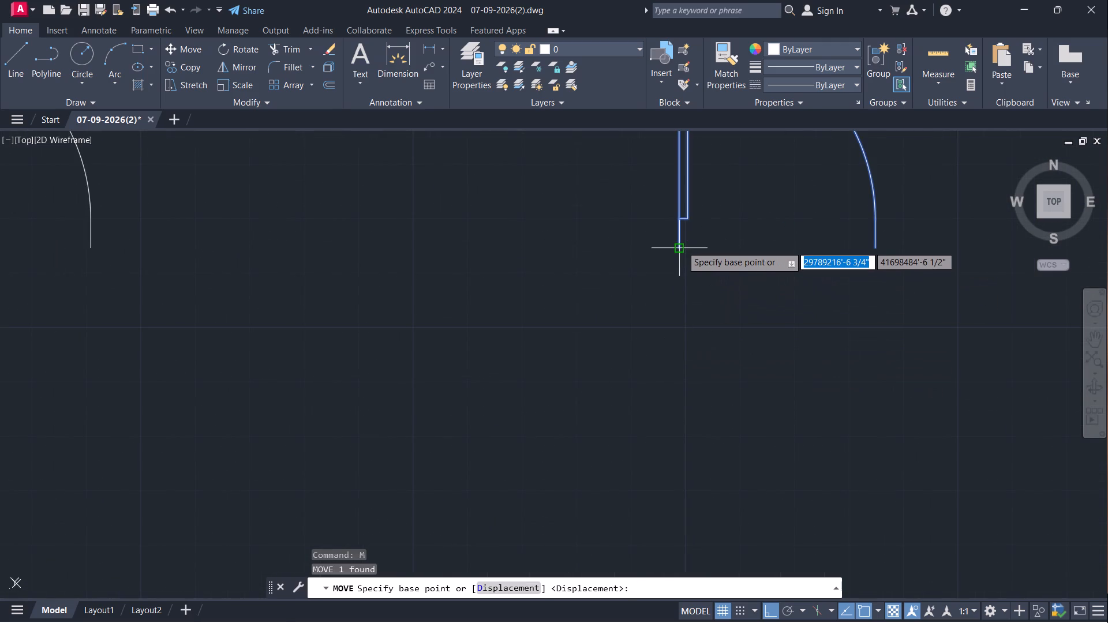
click(681, 246)
scroll(839, 349, down, 3)
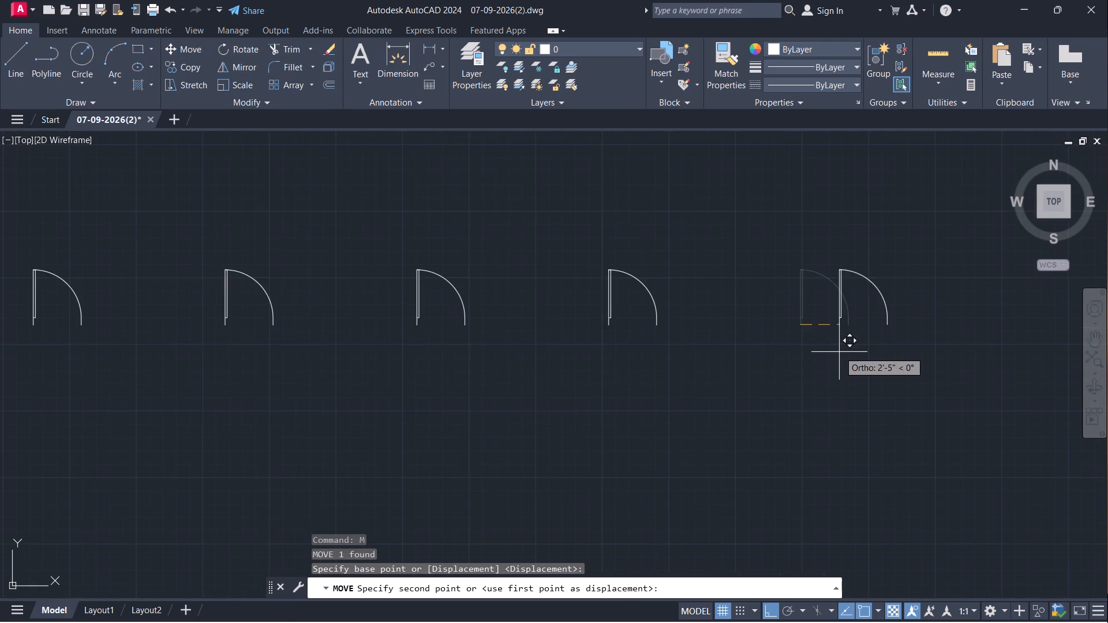
scroll(839, 352, down, 3)
middle_drag(790, 392, 368, 387)
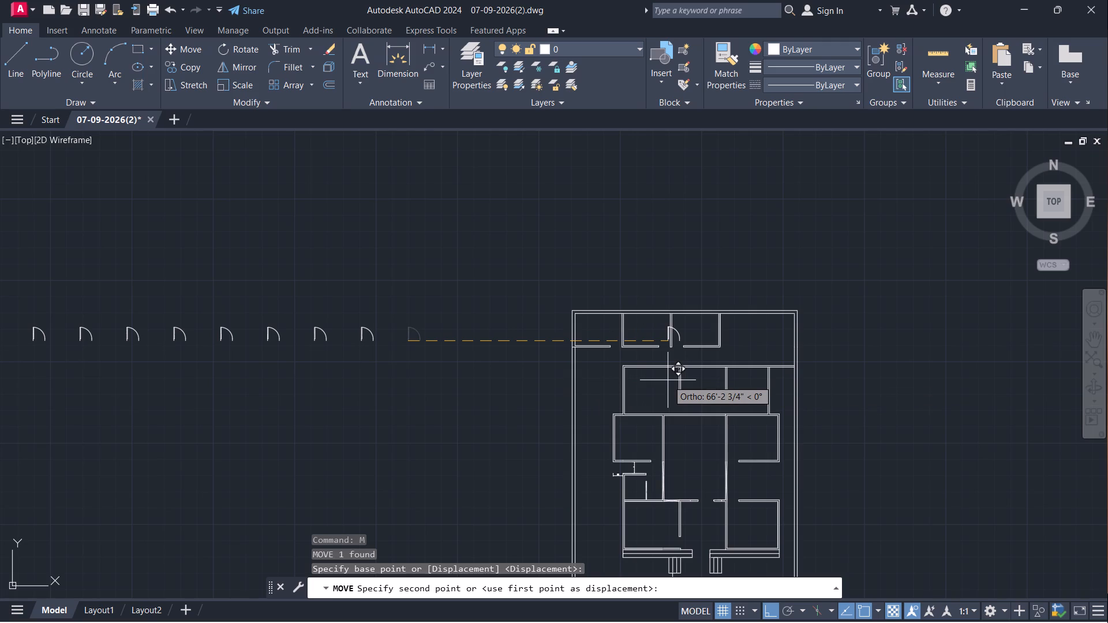
key(F8)
scroll(667, 353, up, 5)
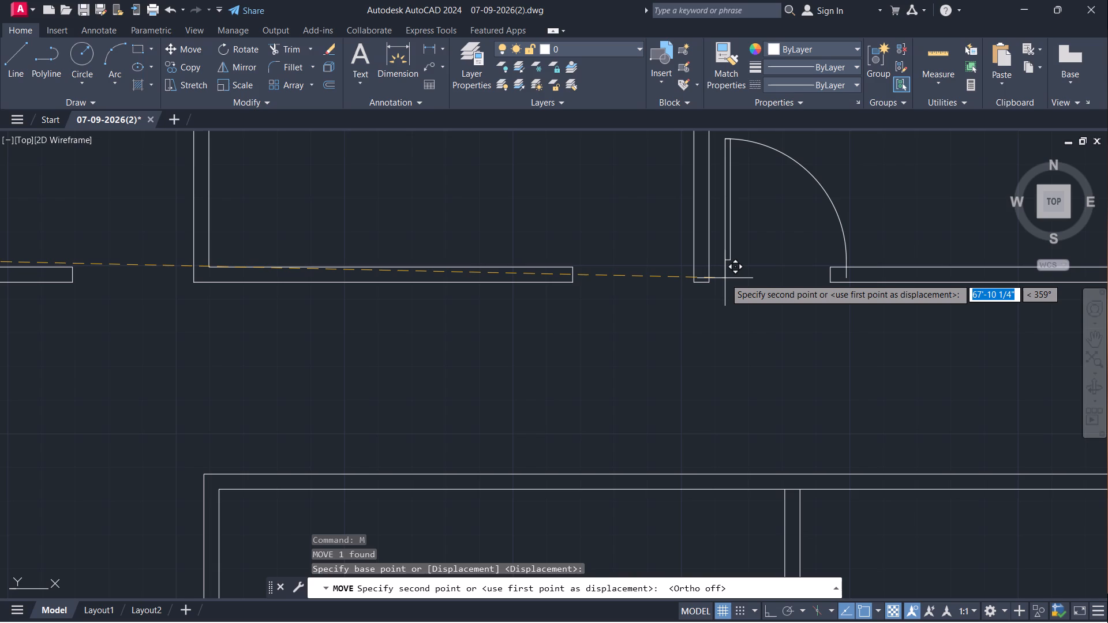
middle_drag(725, 278, 583, 373)
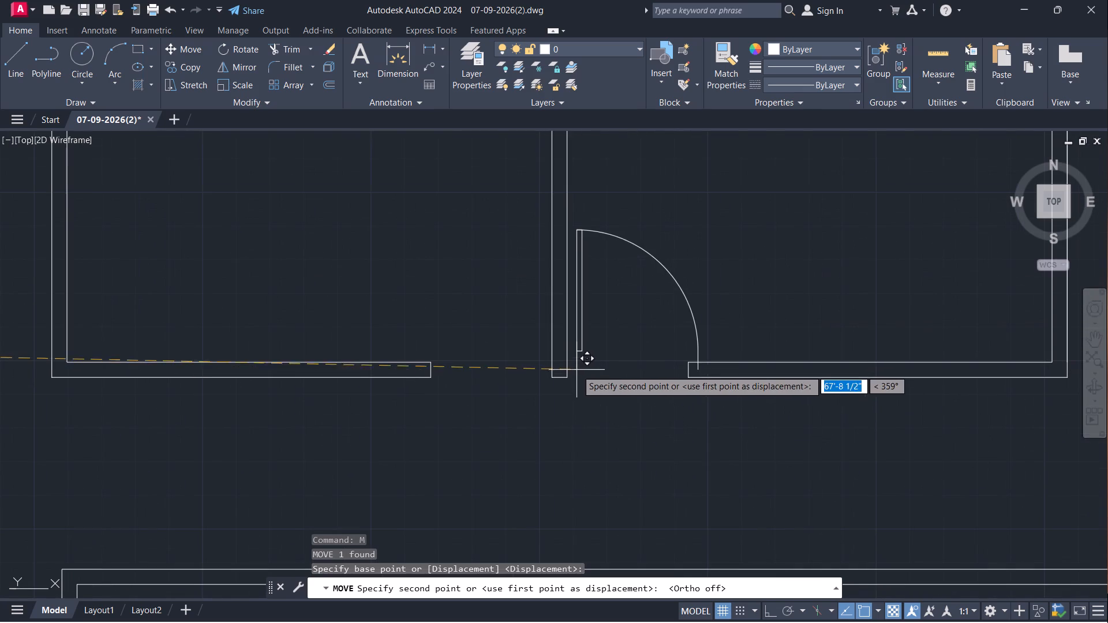
click(600, 346)
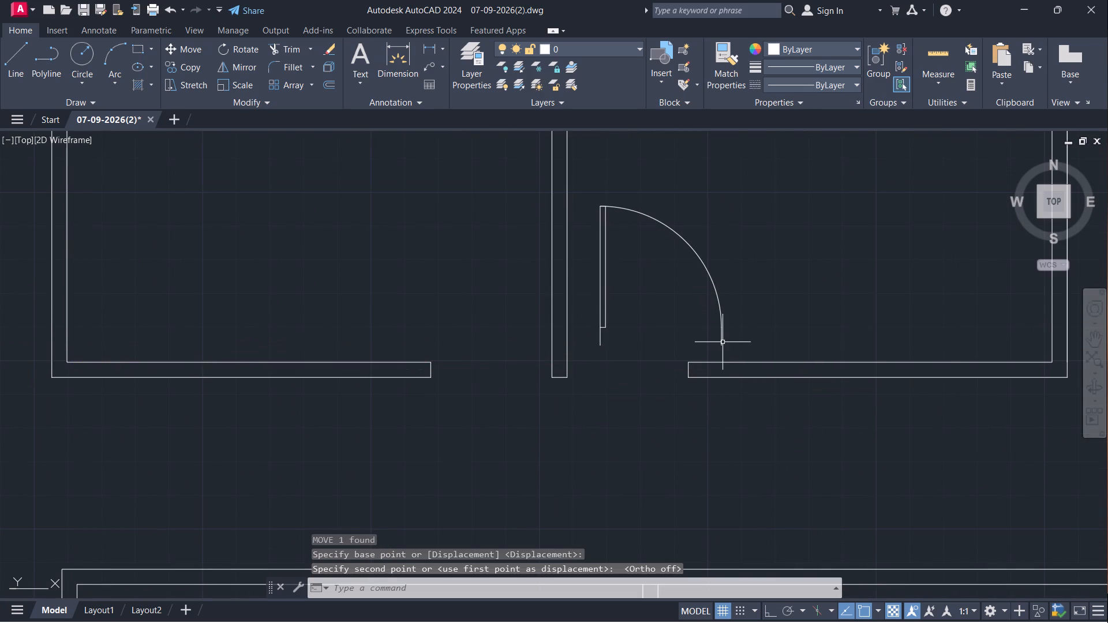
Move that door from its latch-side jamb end onto the north corner of the south wall's end, fitting it in the opening.
click(722, 342)
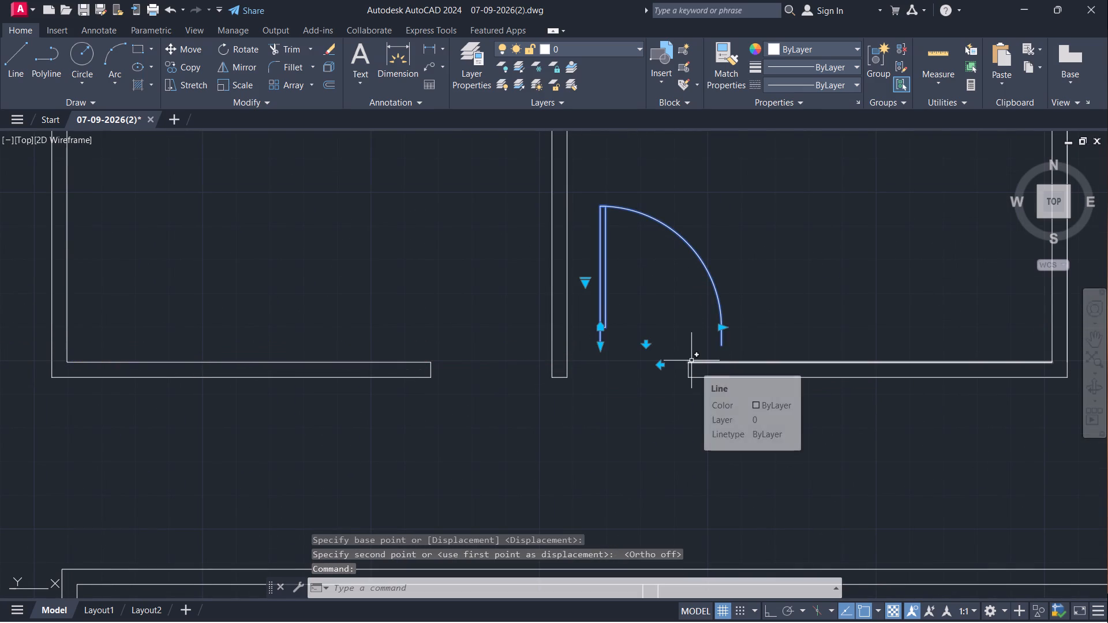
key(m)
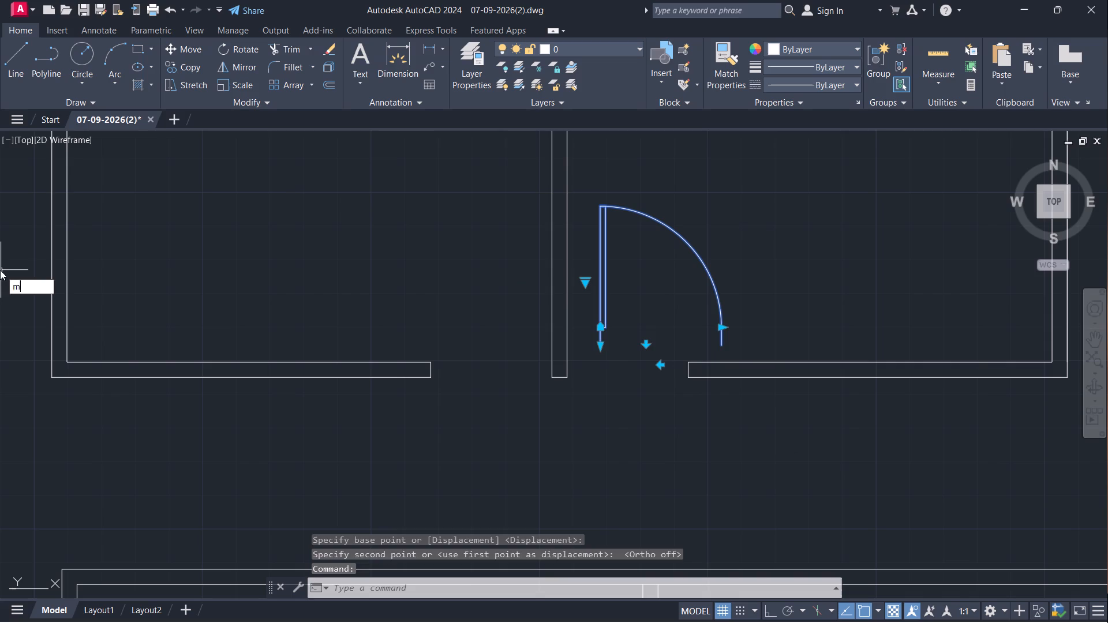
key(Return)
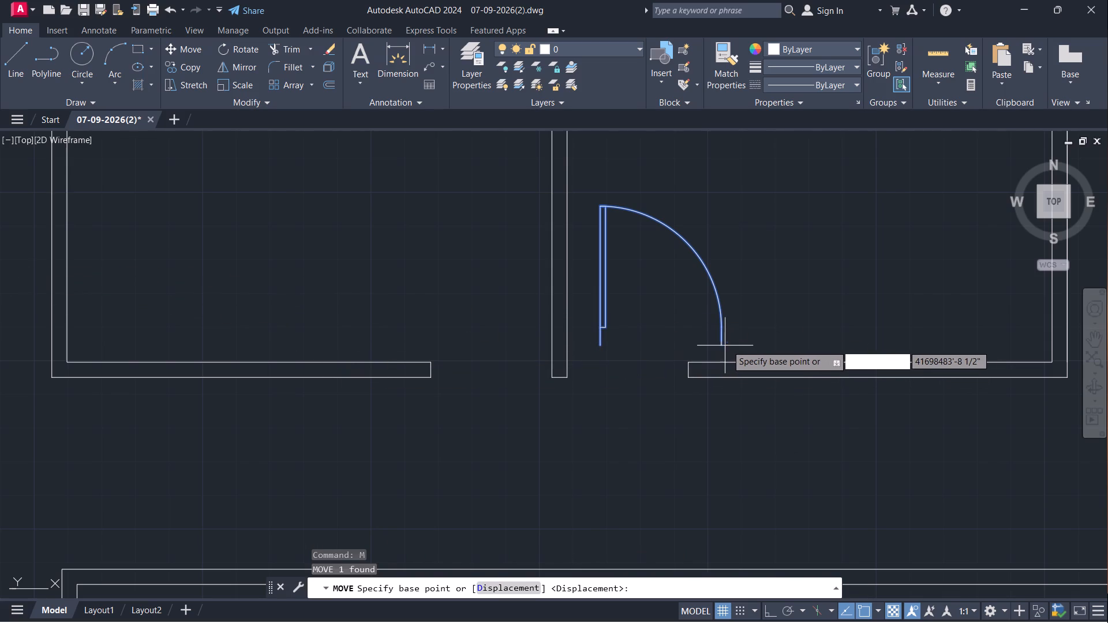
click(723, 345)
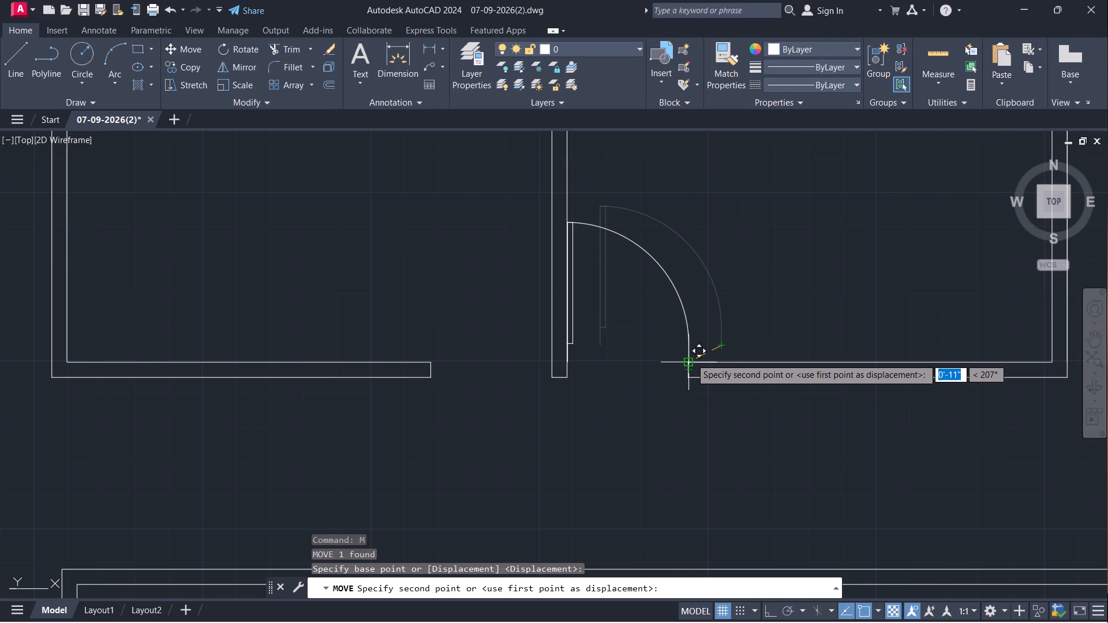
click(691, 358)
Mirror the easternmost door remaining in the row across a vertical line just west of it, with Ortho on, keeping the source door.
scroll(558, 458, down, 1)
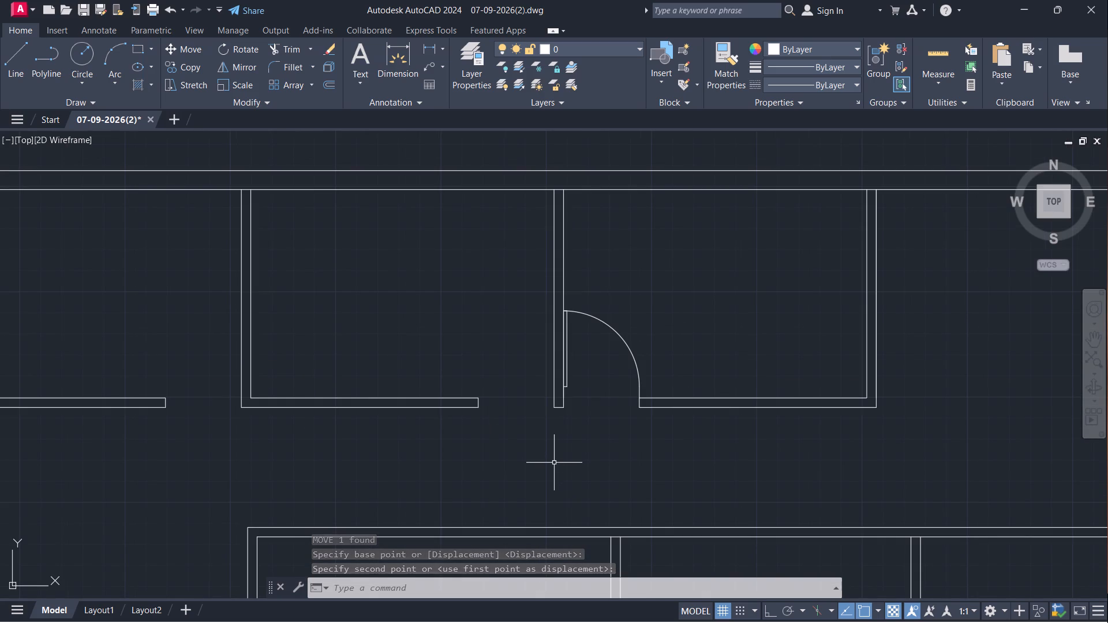
key(n)
key(n)
key(n)
key(n)
key(n)
key(n)
middle_drag(559, 468, 665, 491)
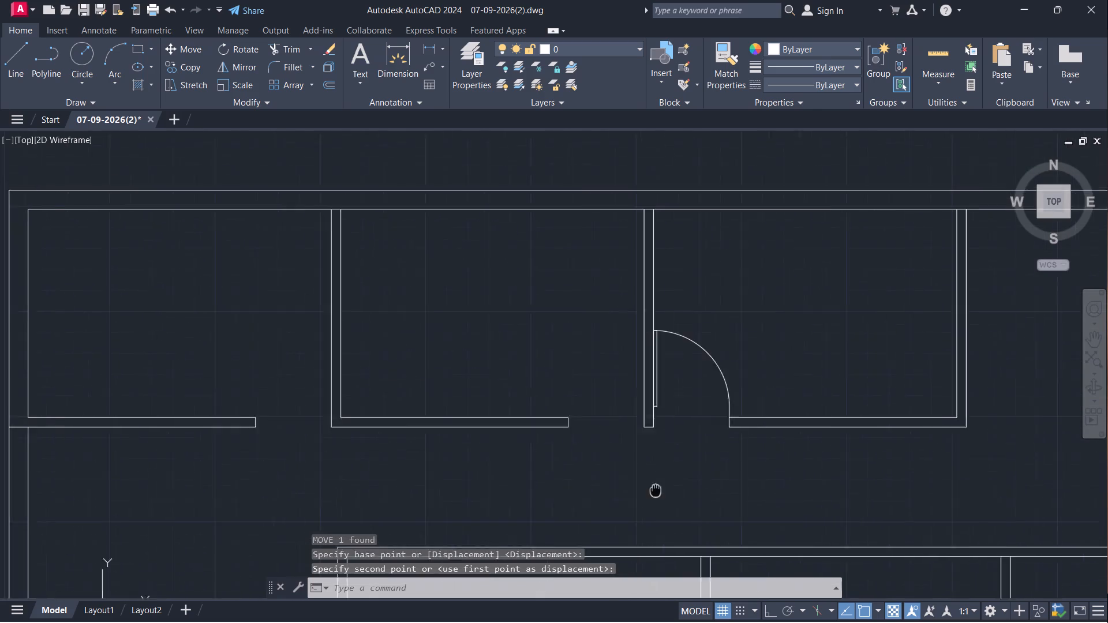
middle_drag(665, 491, 699, 501)
scroll(703, 482, down, 2)
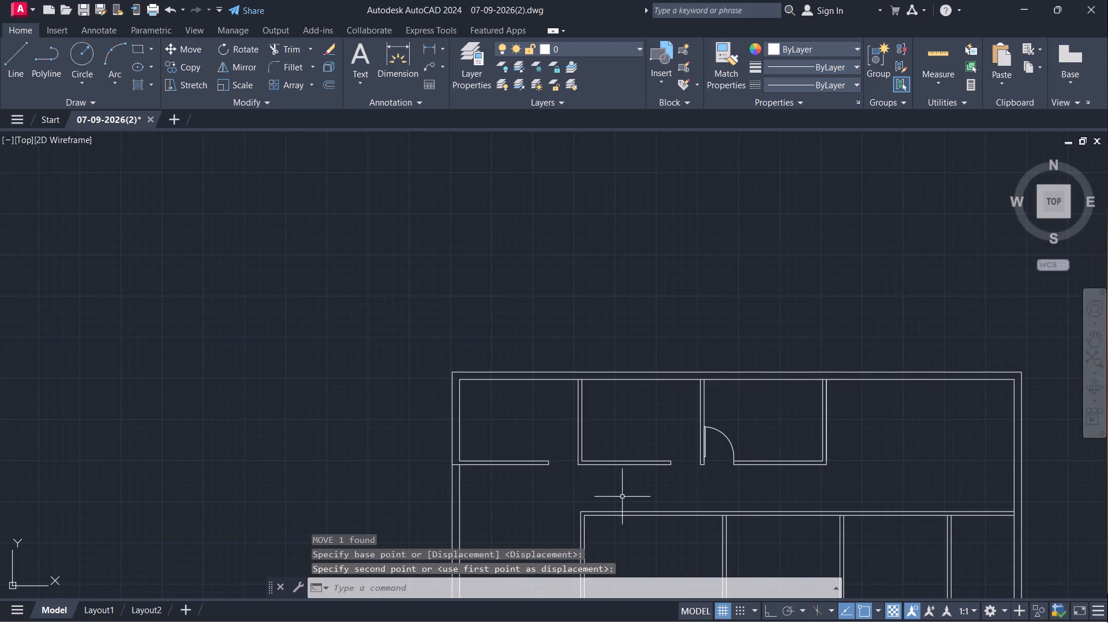
scroll(622, 497, down, 1)
key(n)
middle_drag(622, 498, 769, 466)
key(m)
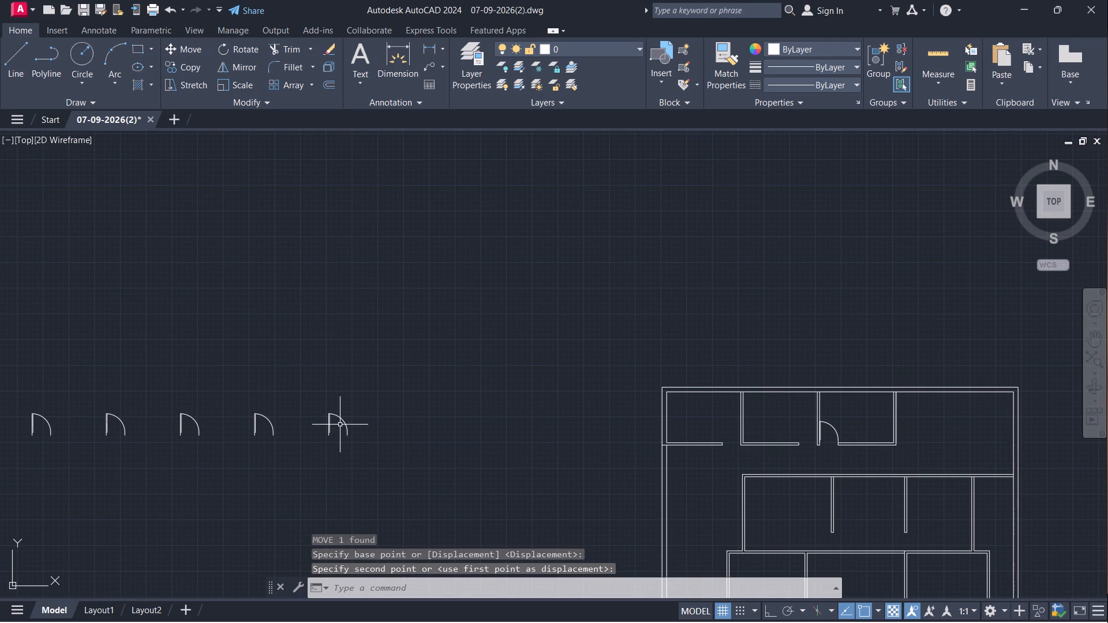
click(340, 425)
click(328, 430)
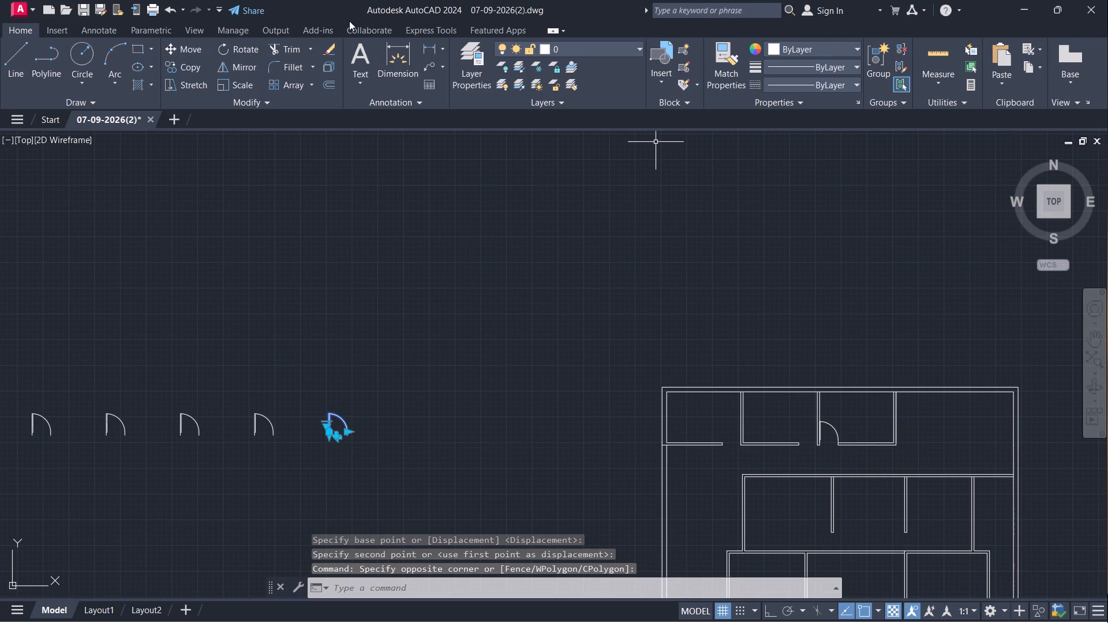
click(223, 64)
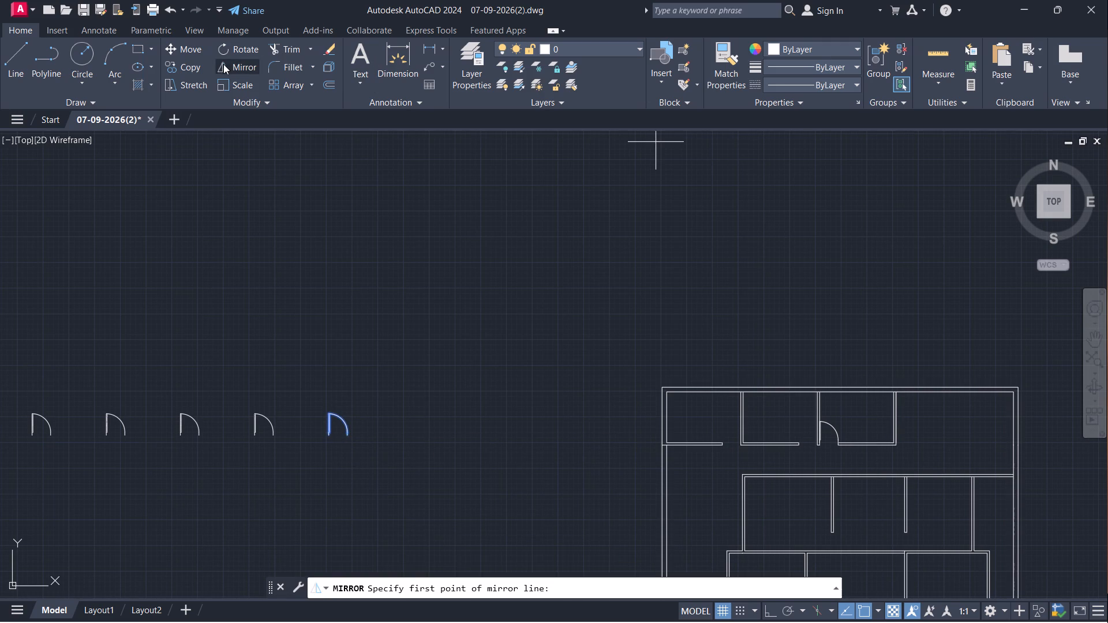
click(307, 399)
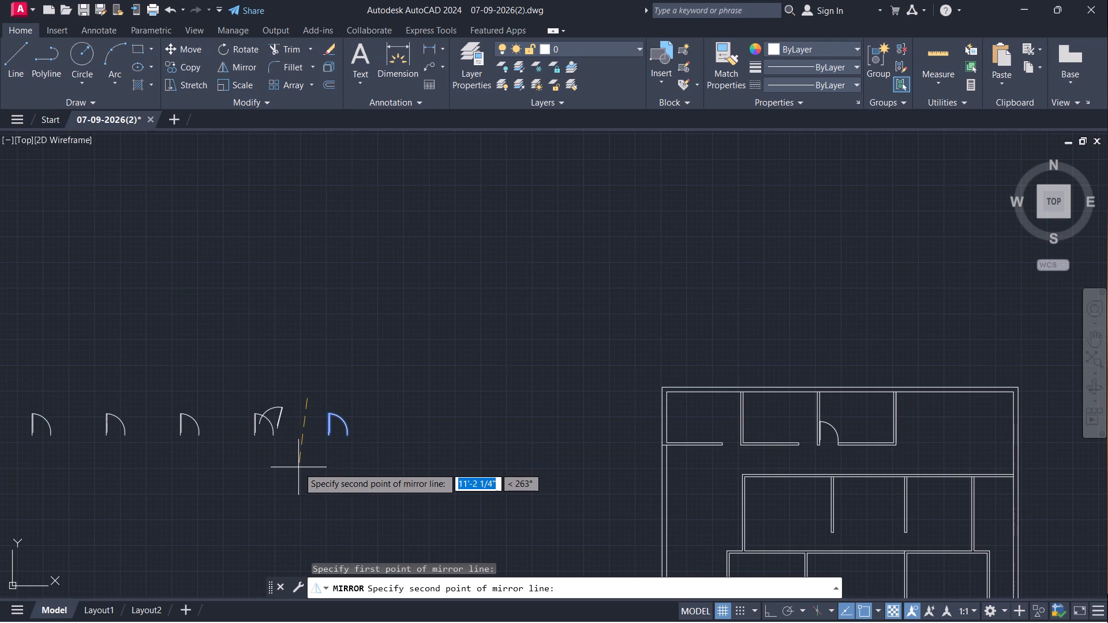
key(F8)
click(336, 482)
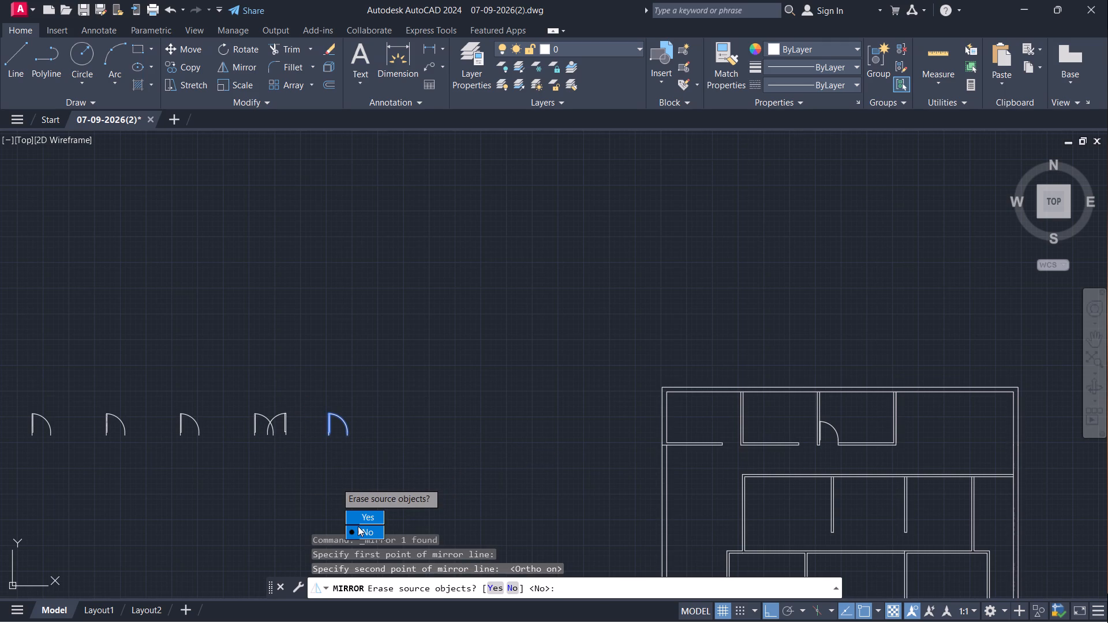
drag(358, 531, 336, 482)
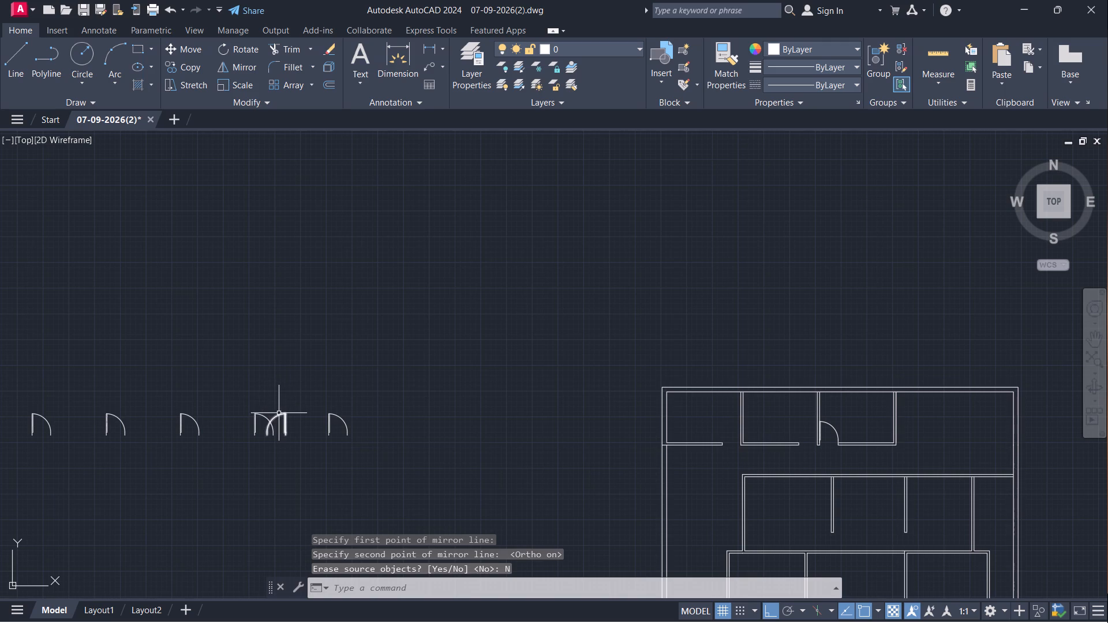
Move the mirrored door by its hinge-side jamb end, with Ortho off, into the opening in the second north room's south wall, beside the east partition.
click(279, 414)
scroll(281, 429, up, 3)
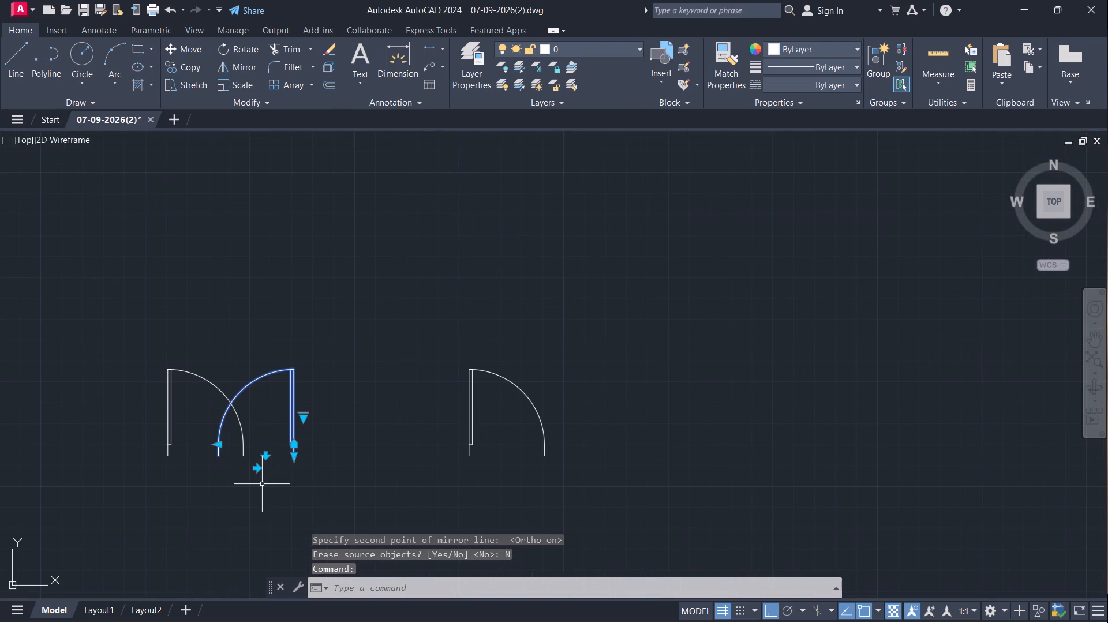
key(m)
key(Return)
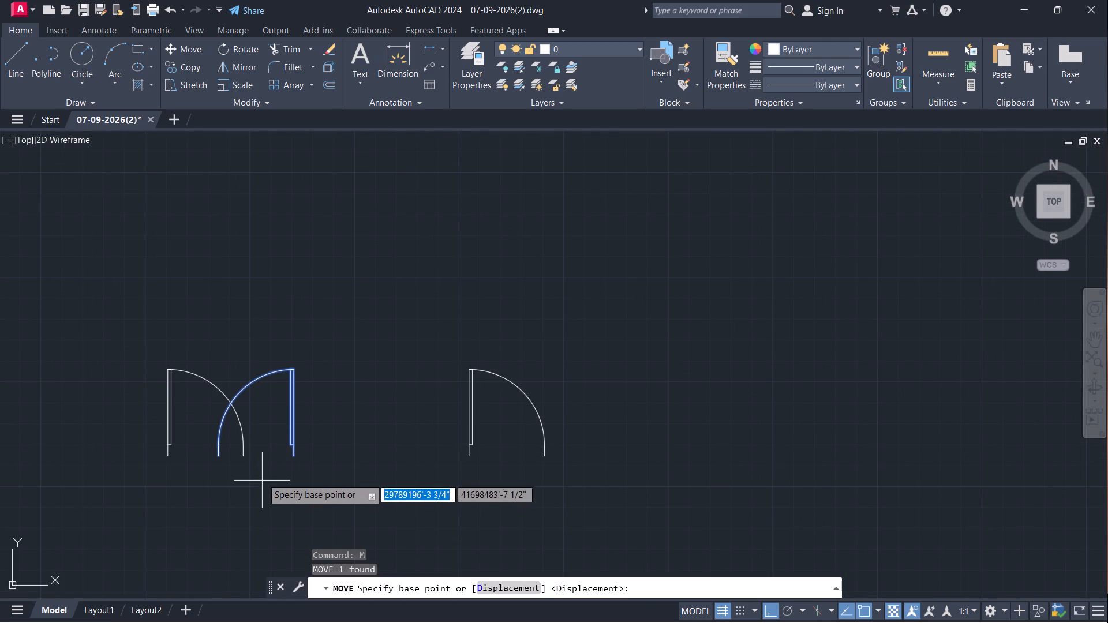
click(296, 459)
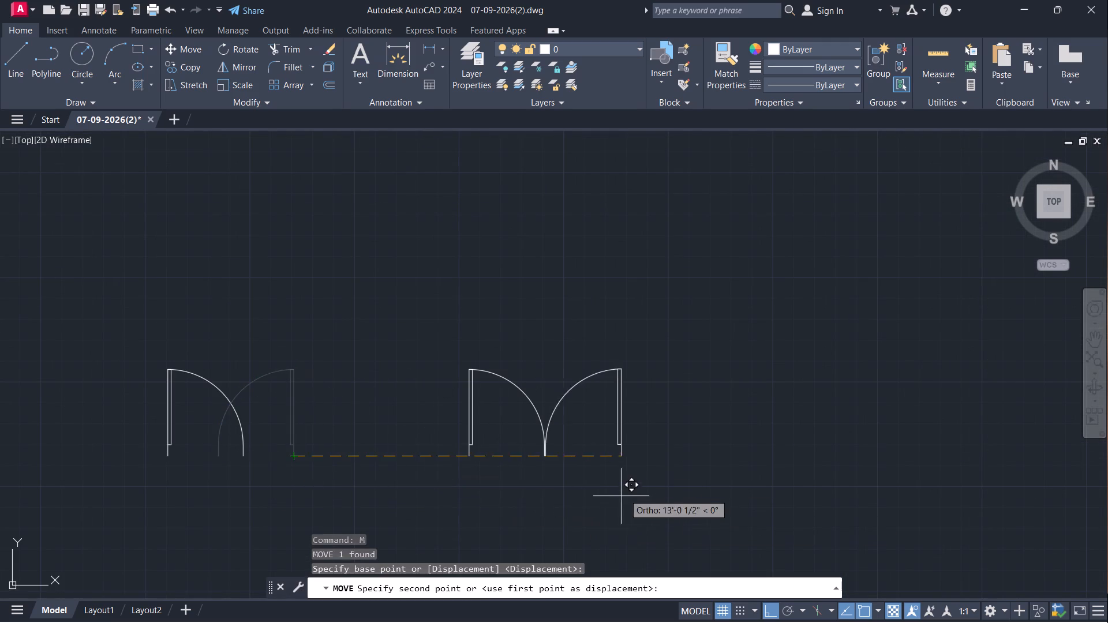
scroll(631, 485, down, 3)
scroll(838, 490, down, 2)
middle_drag(869, 508, 735, 483)
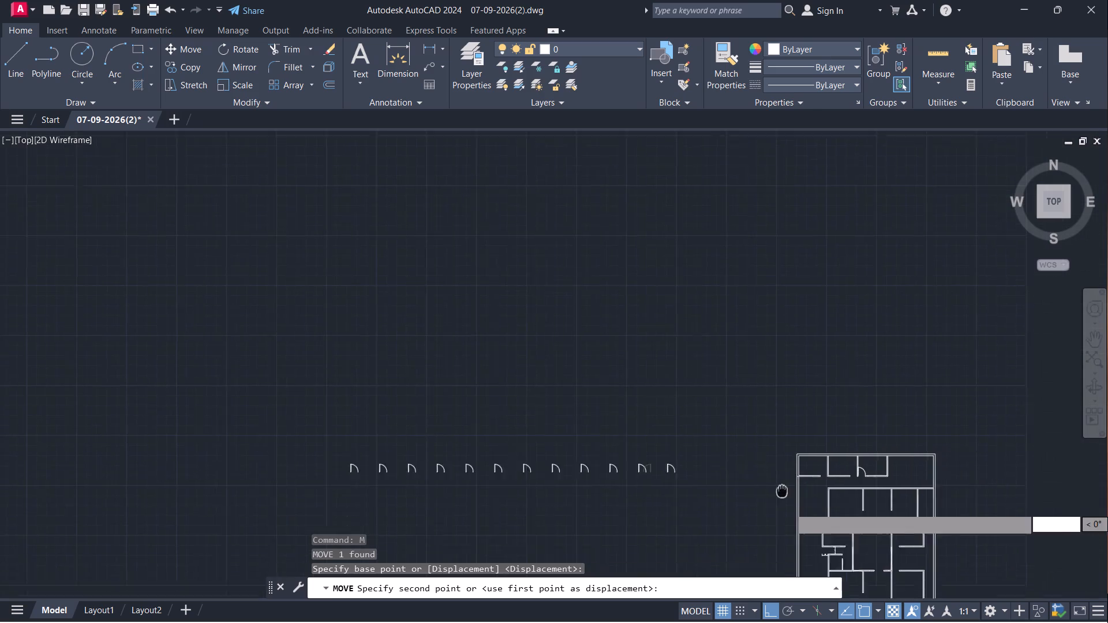
middle_drag(735, 483, 661, 479)
scroll(719, 469, up, 4)
scroll(769, 465, up, 3)
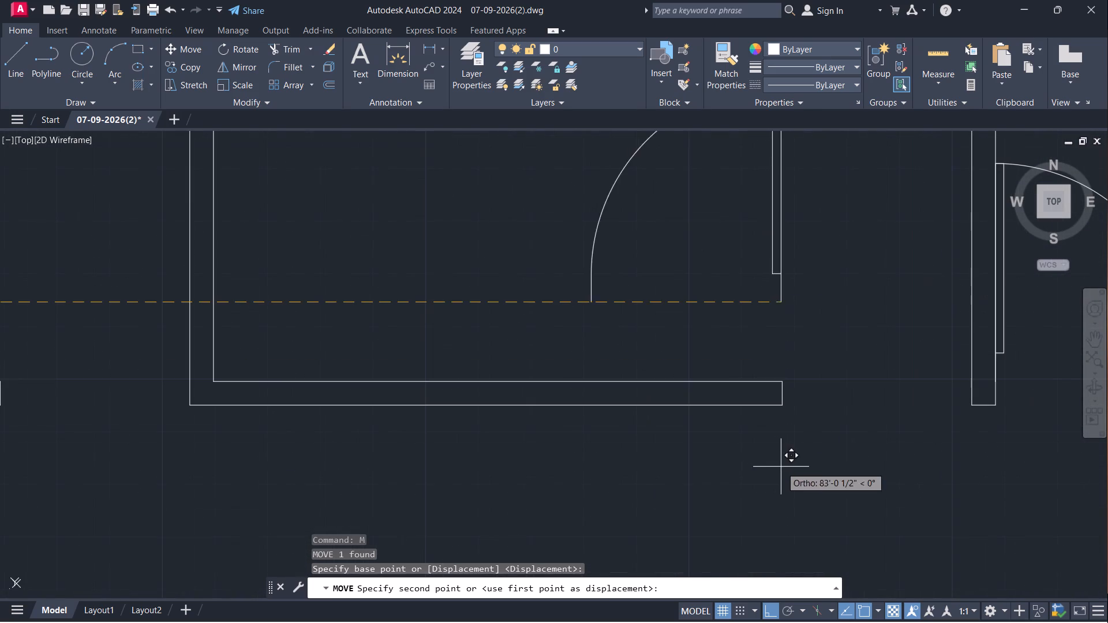
key(F8)
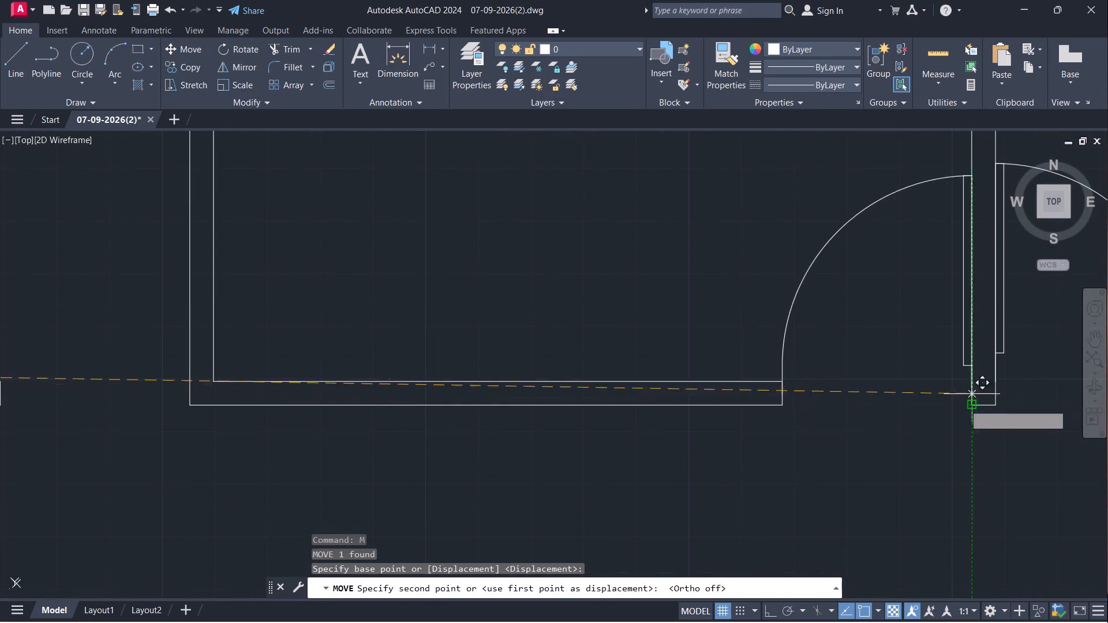
scroll(968, 399, up, 3)
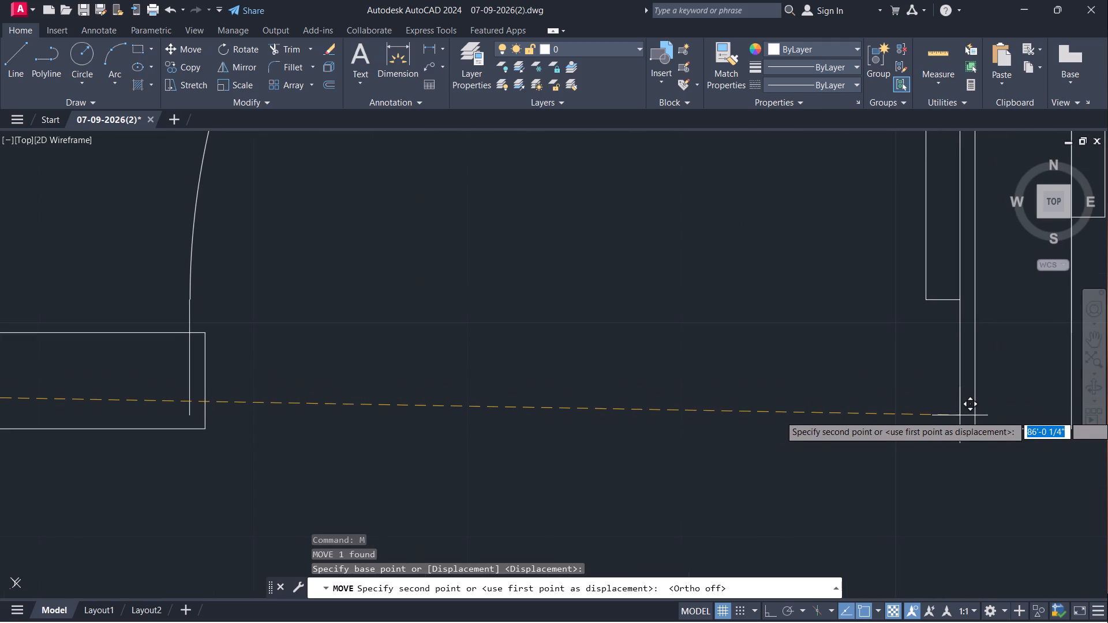
click(960, 415)
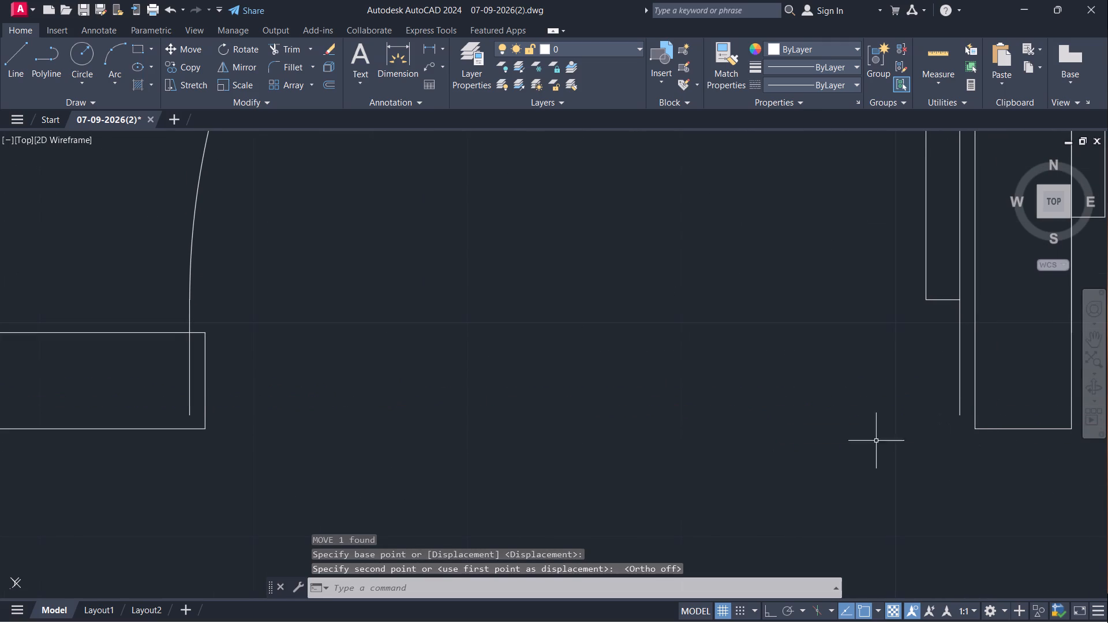
Move that door from its latch-side jamb end onto the south corner of the second north room's south wall end, fitting it in the opening.
click(192, 247)
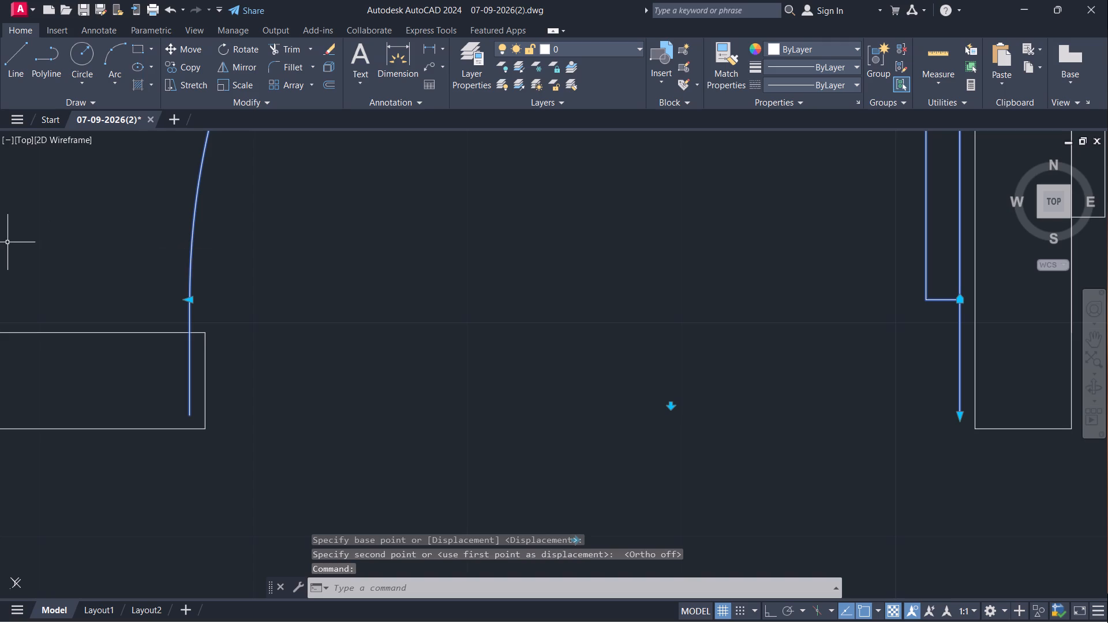
key(m)
key(Return)
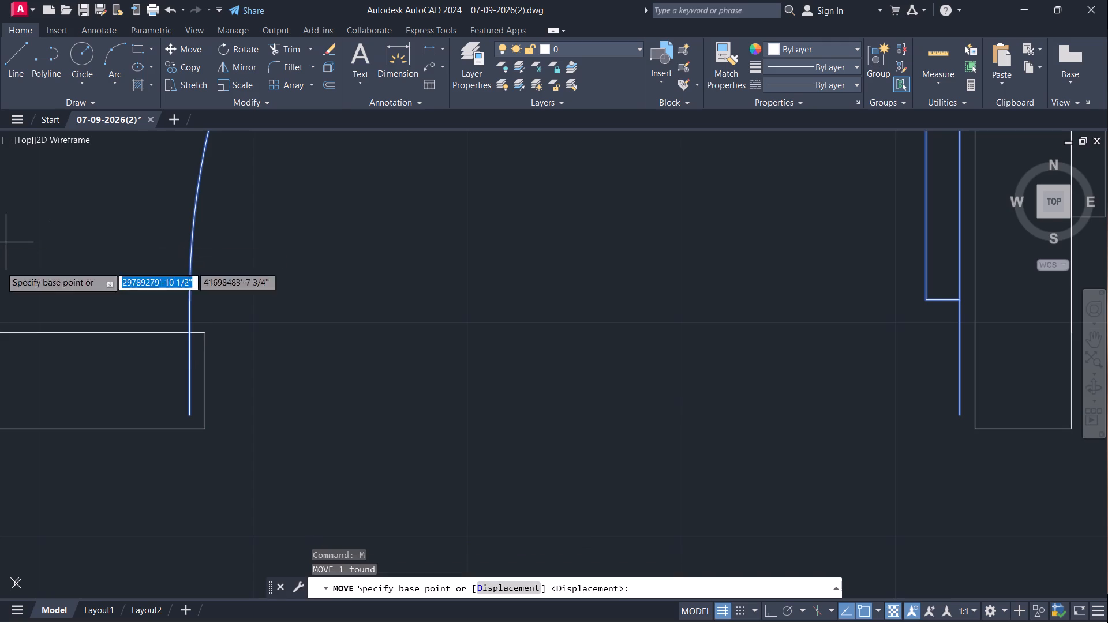
click(188, 412)
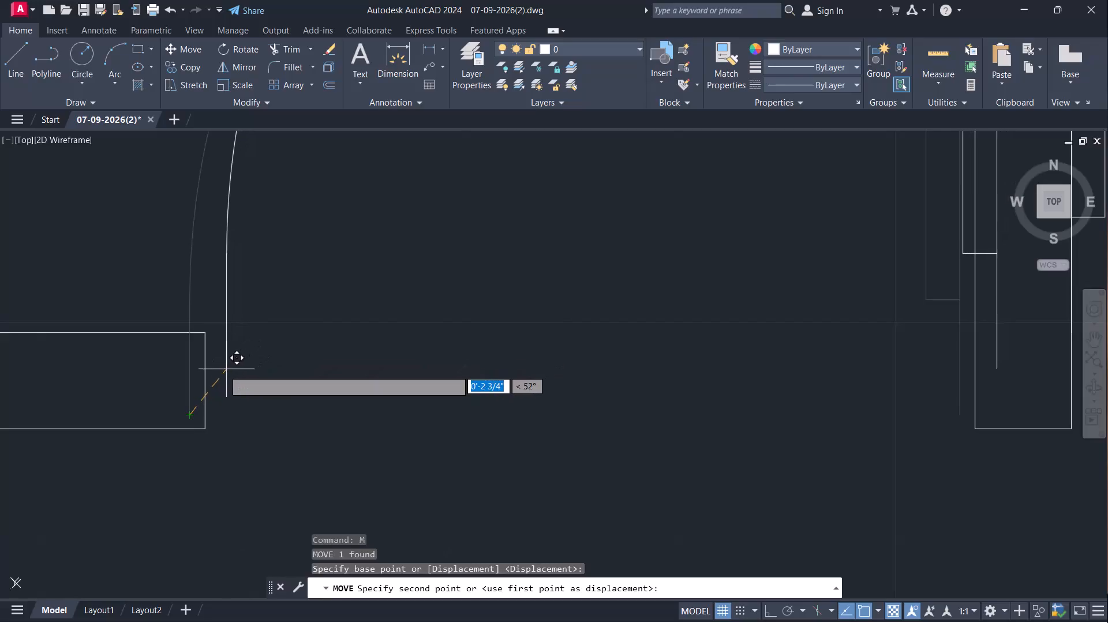
click(203, 429)
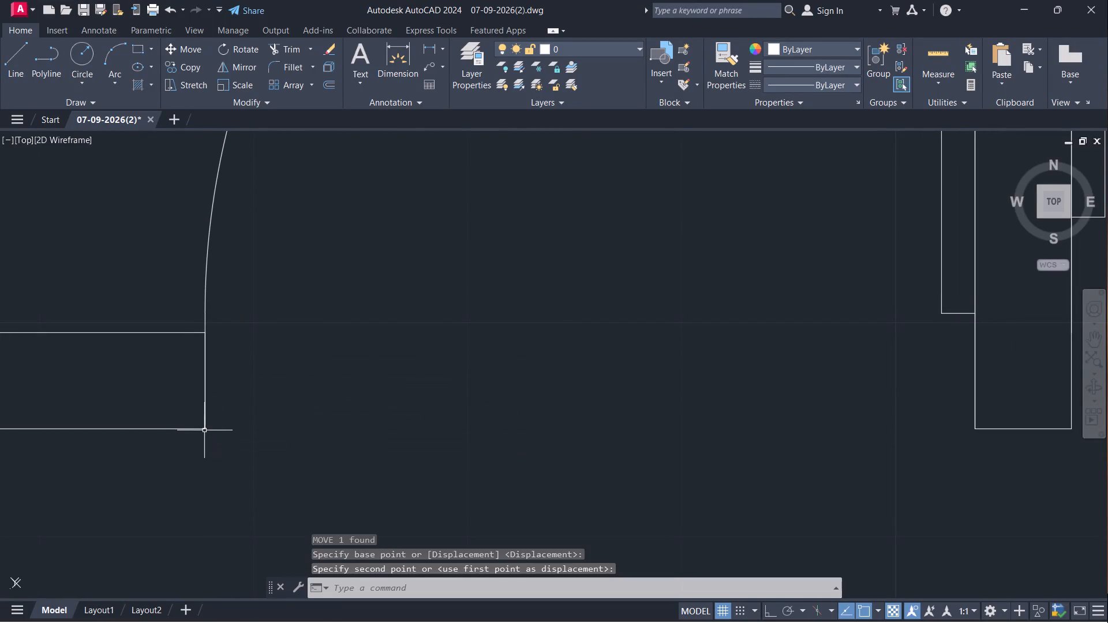
Move the third north room's door from its latch-side jamb end onto the south corner of the adjoining south wall's end.
scroll(566, 449, down, 4)
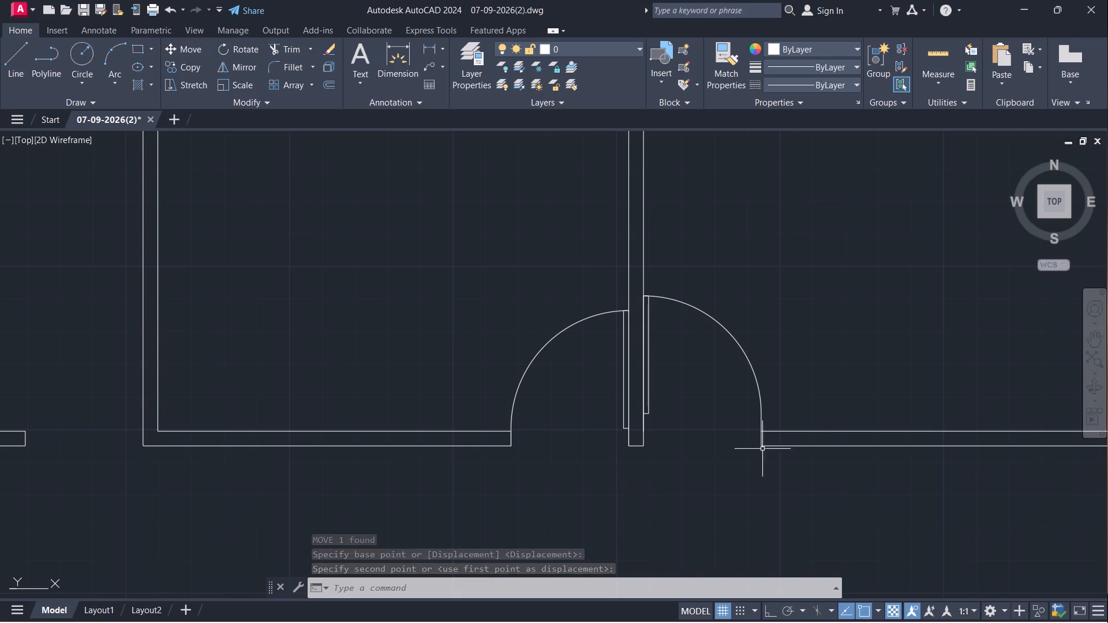
click(726, 328)
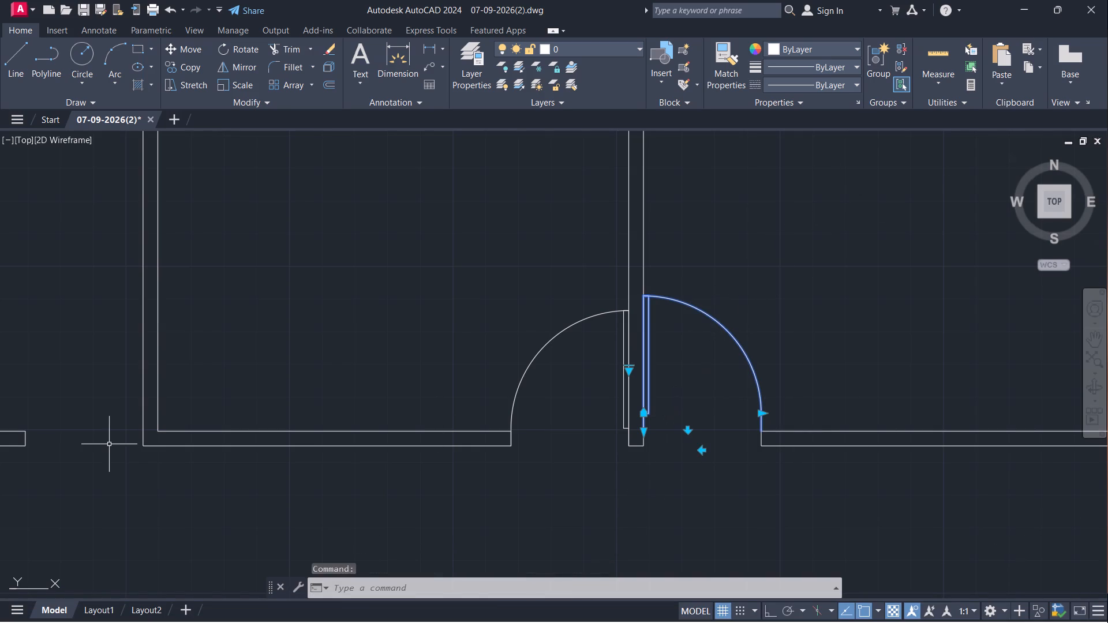
key(m)
key(Return)
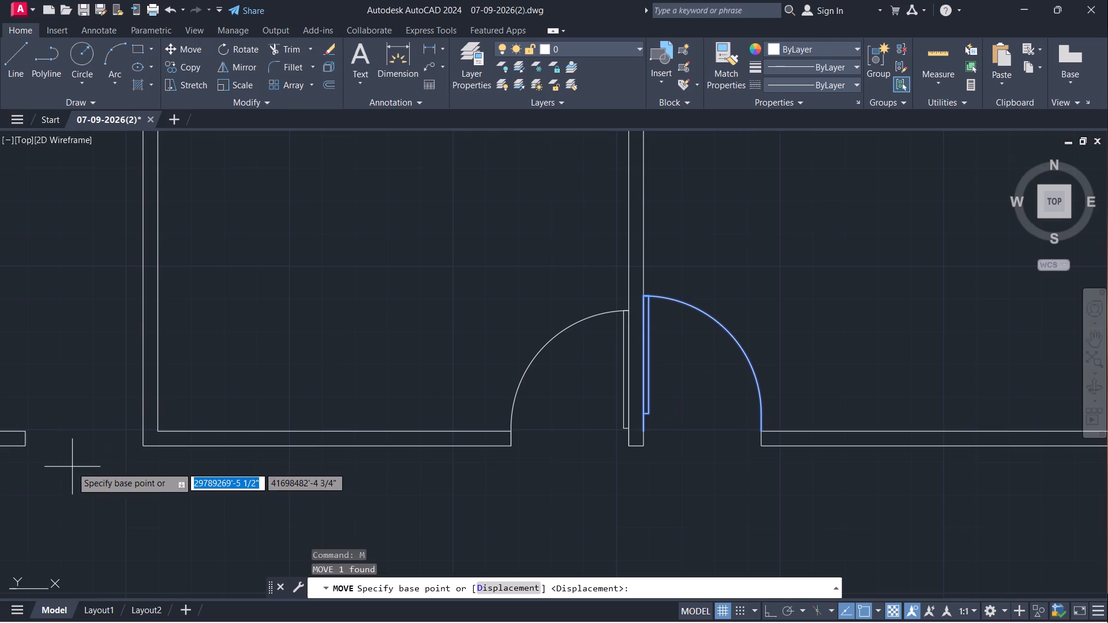
scroll(697, 434, up, 2)
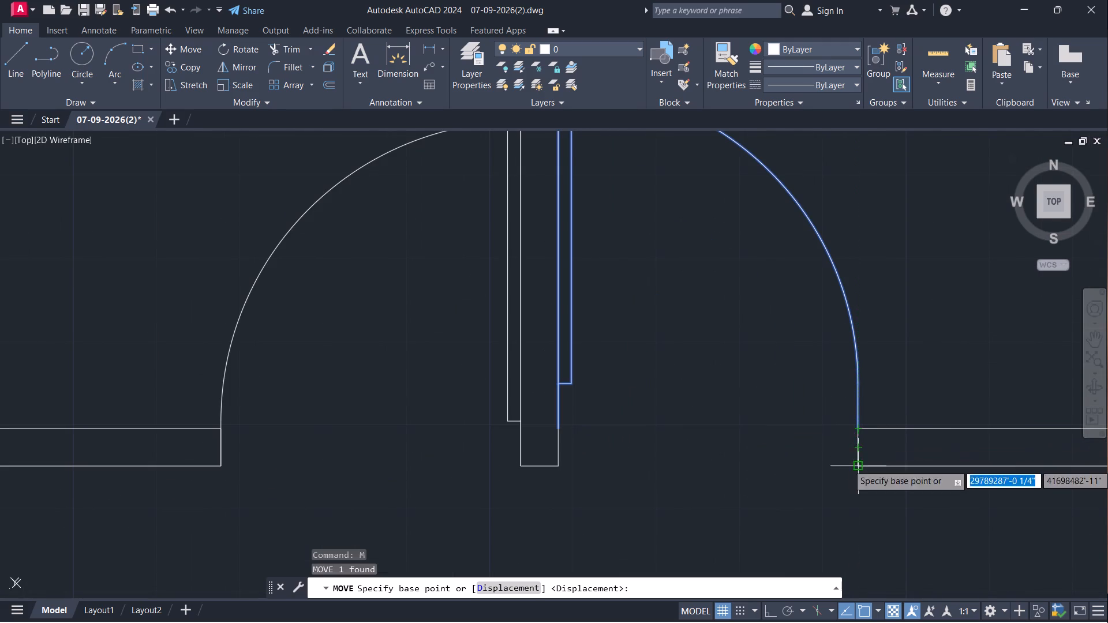
click(857, 427)
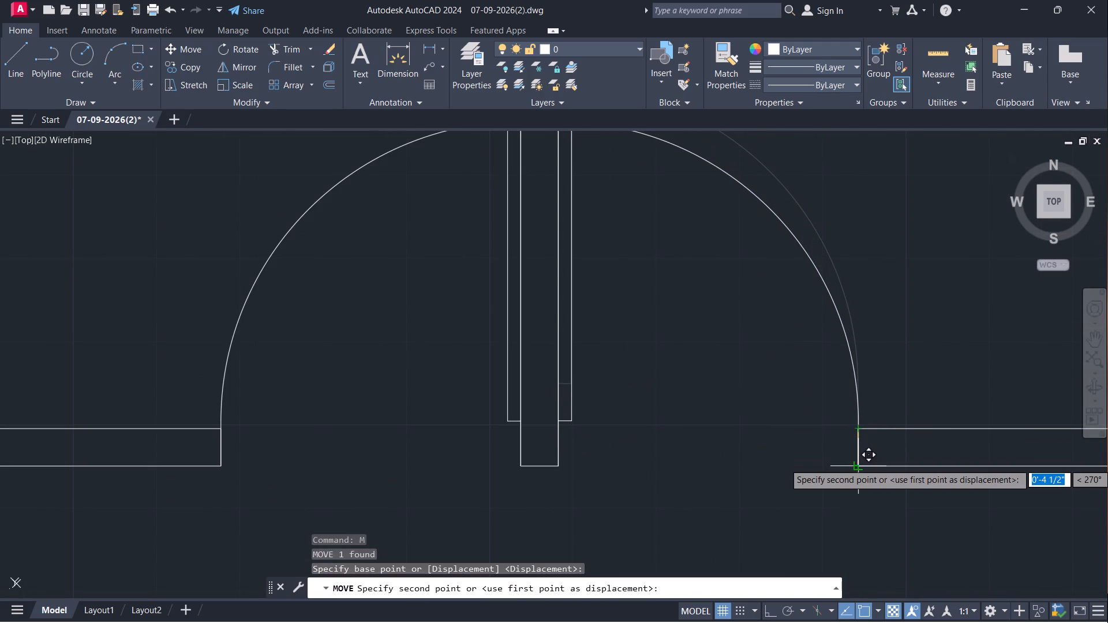
click(859, 463)
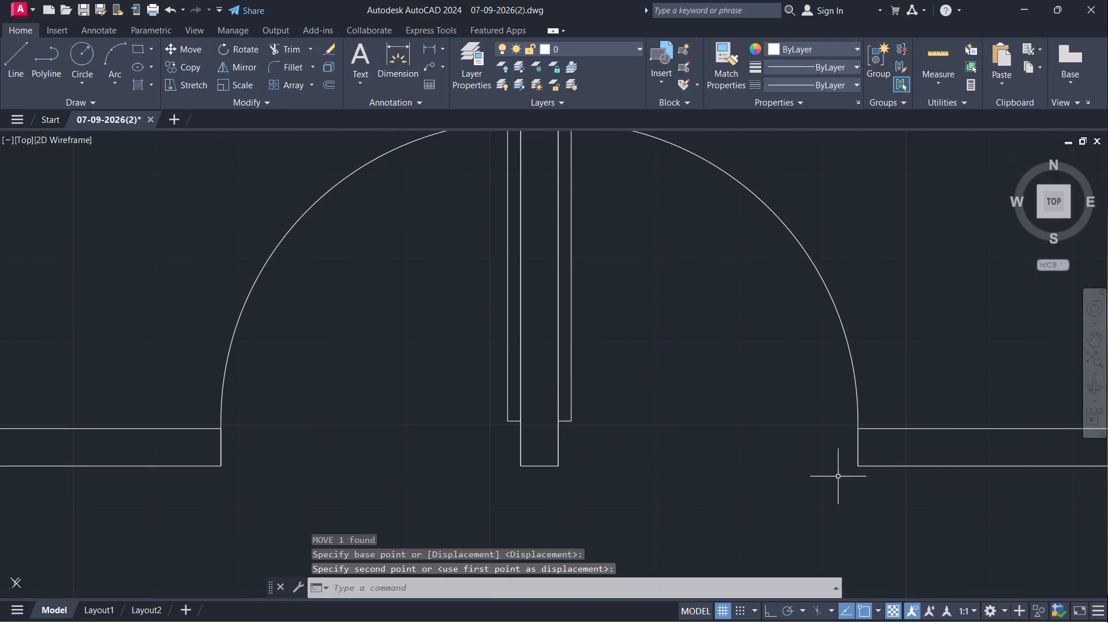
Mirror the easternmost door in the row across a vertical line just west of it, with Ortho on, keeping the source door.
scroll(617, 580, down, 4)
scroll(615, 512, down, 2)
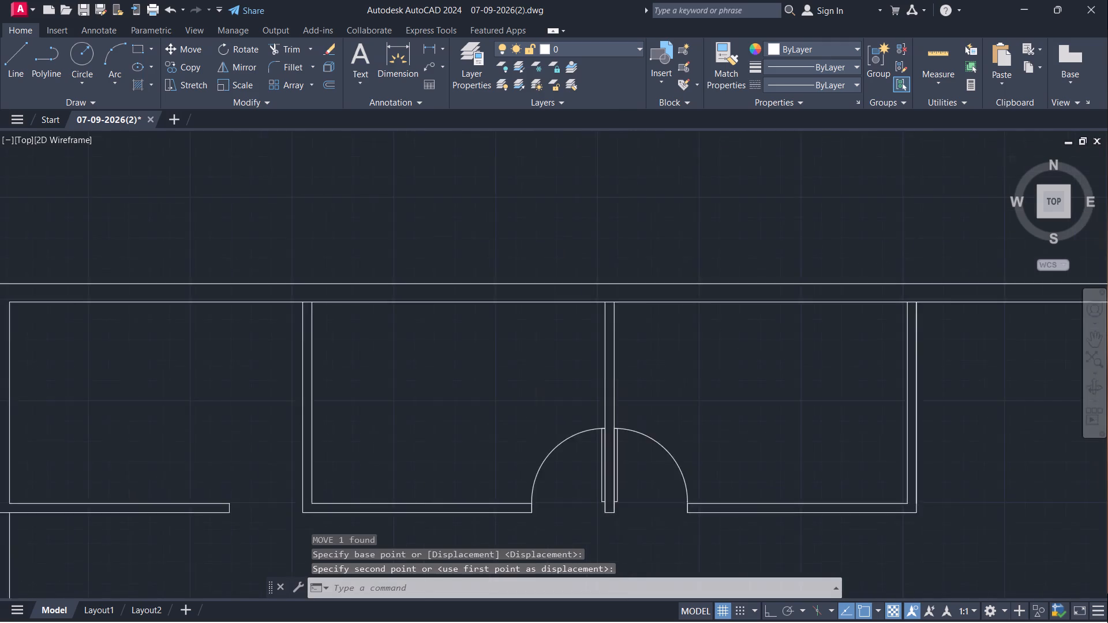
middle_drag(553, 512, 724, 494)
scroll(554, 512, down, 1)
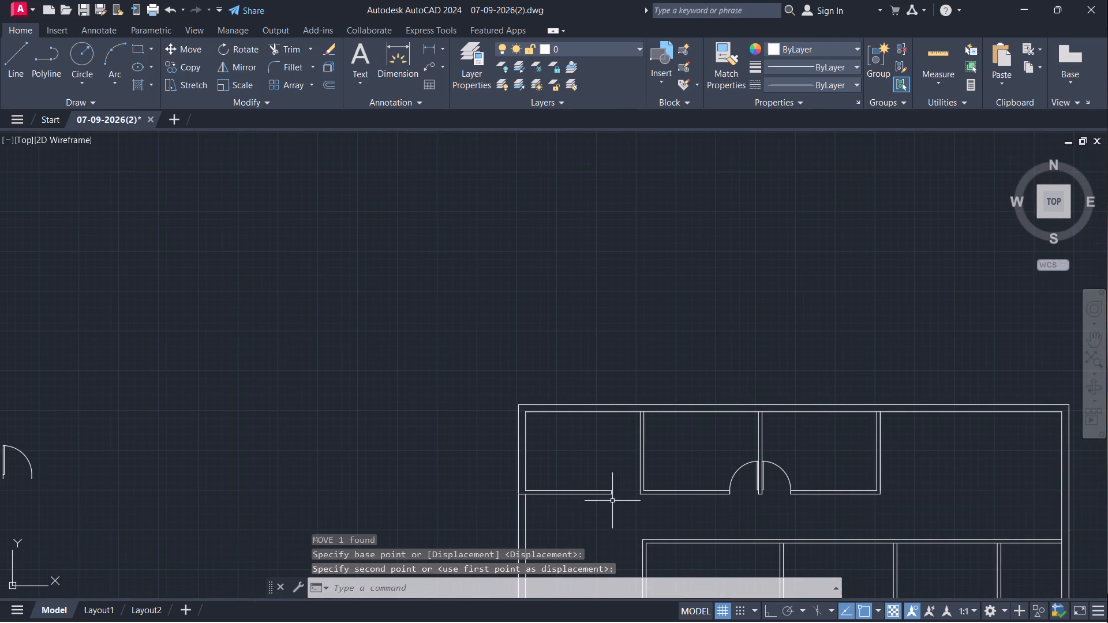
middle_drag(613, 500, 835, 463)
scroll(448, 461, down, 1)
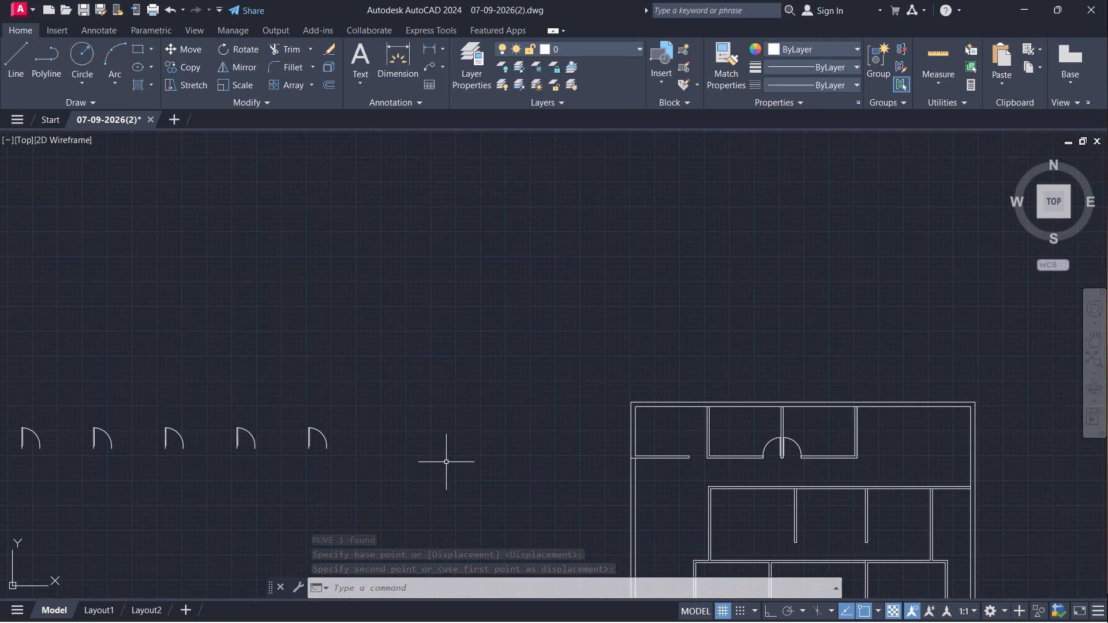
middle_drag(399, 467, 566, 454)
click(486, 423)
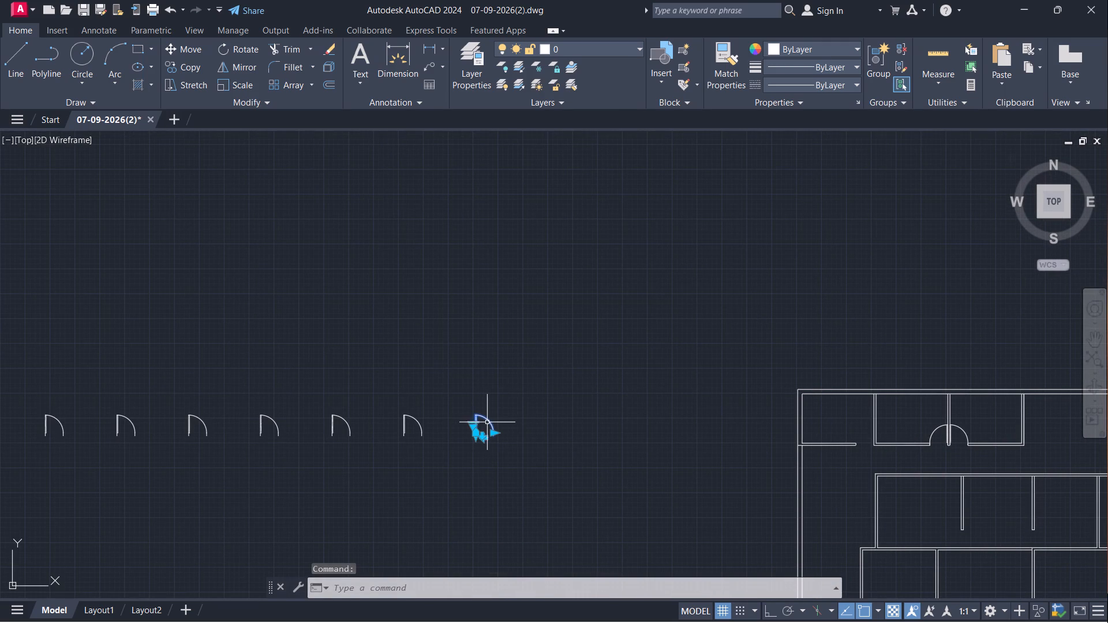
click(223, 64)
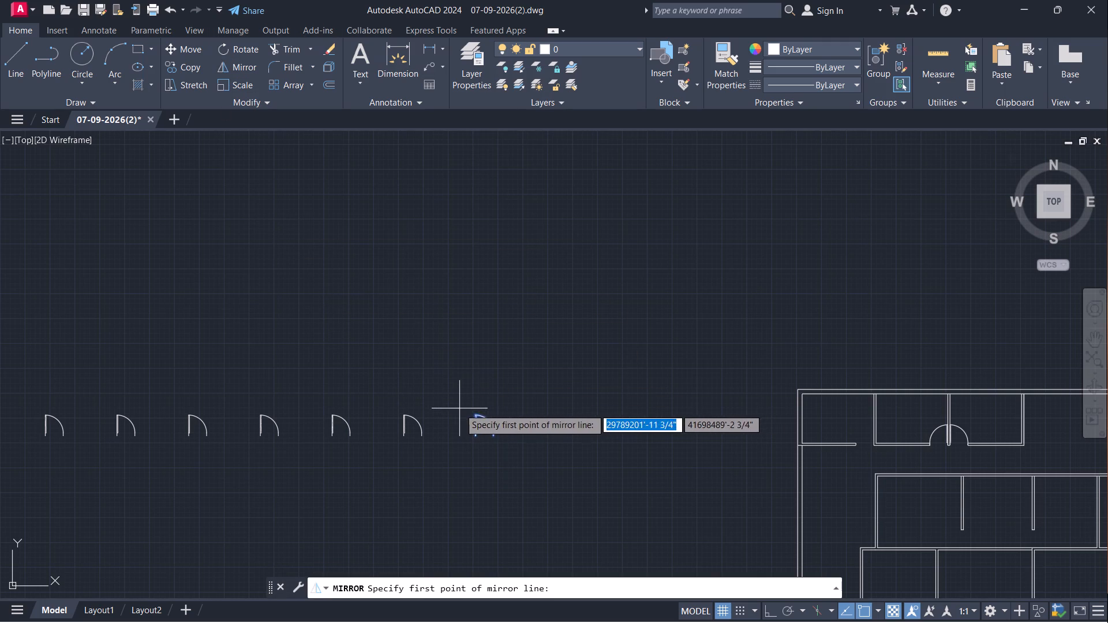
click(459, 409)
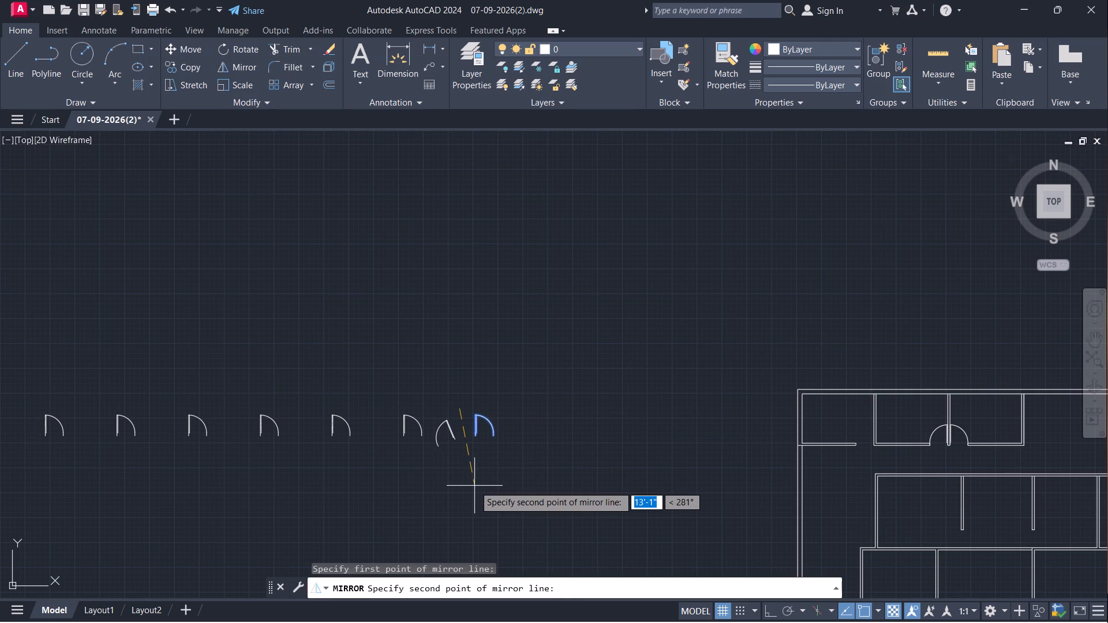
key(F8)
click(478, 486)
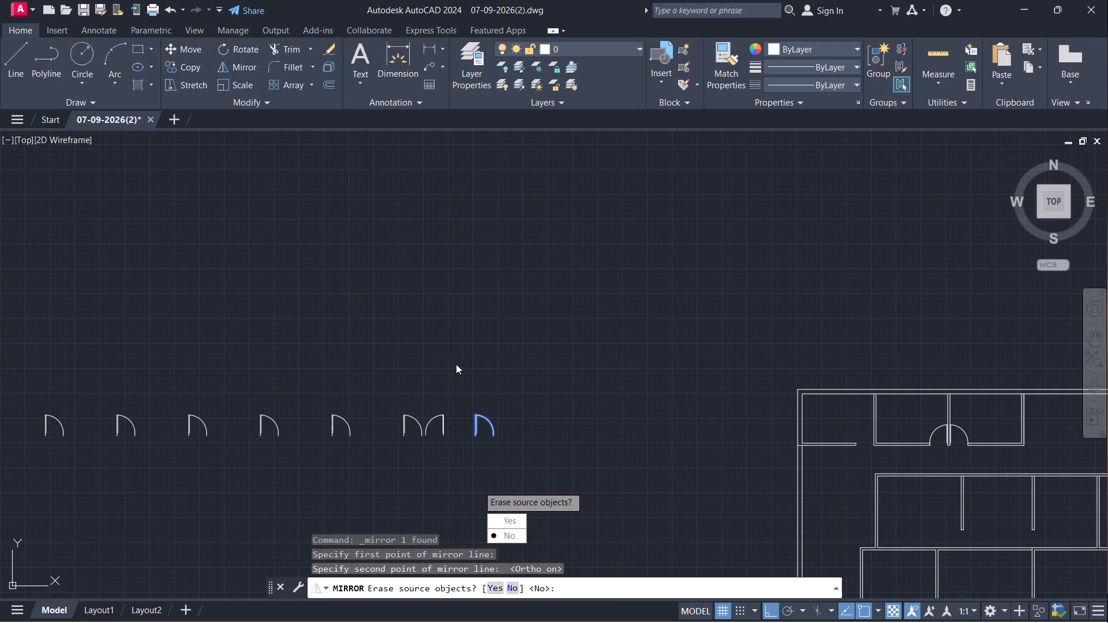
drag(510, 535, 478, 486)
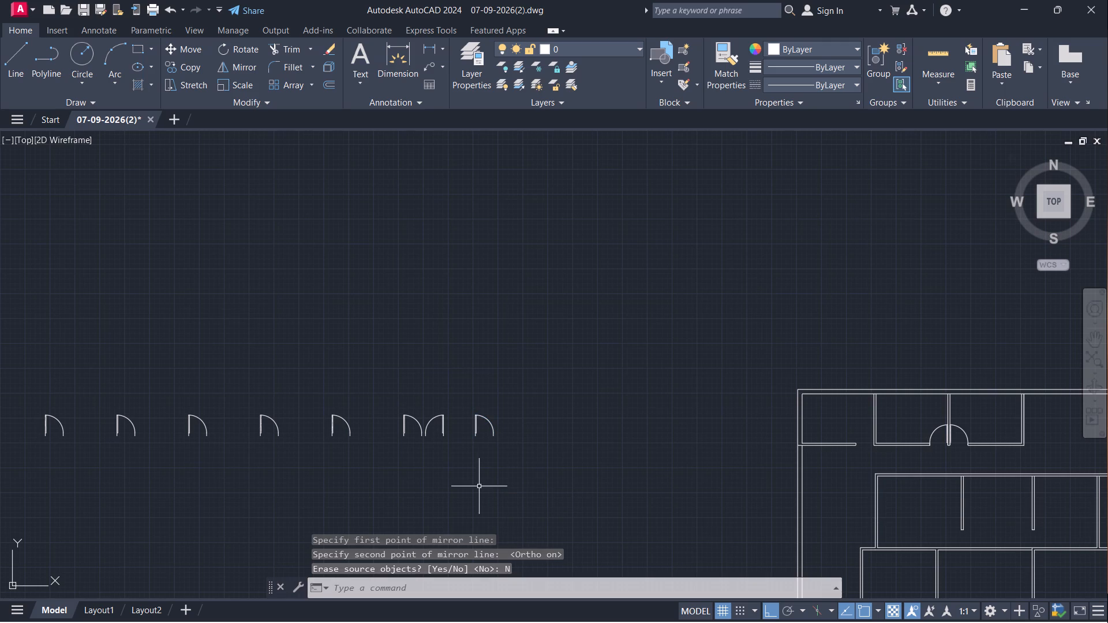
Move the mirrored door by its latch-side jamb end, with Ortho off, onto the midpoint of the first north room's south wall end.
click(440, 419)
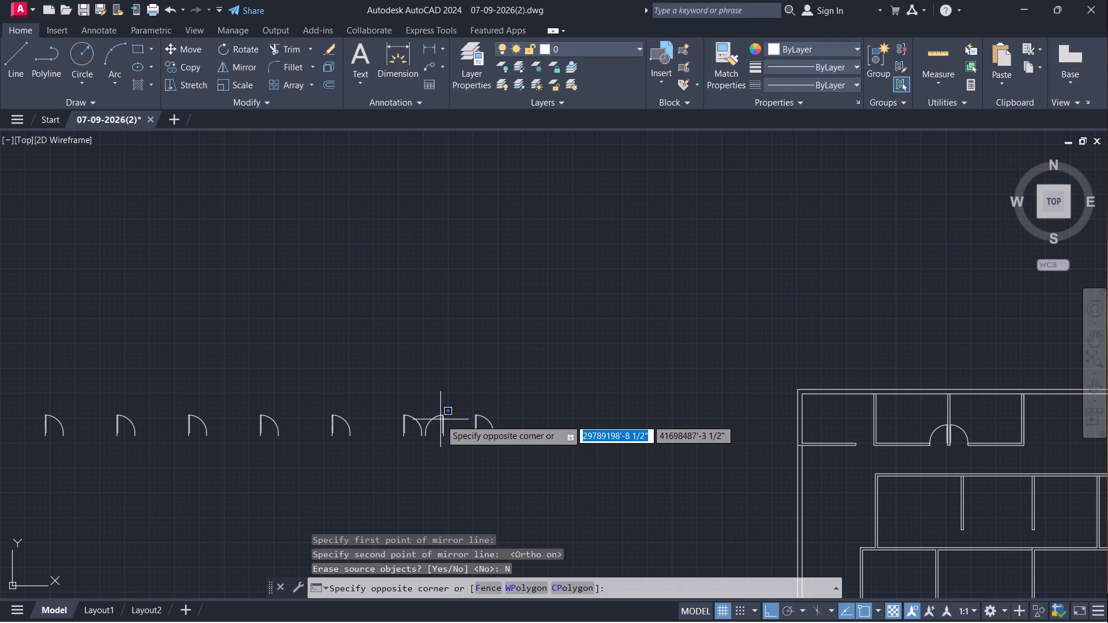
click(444, 418)
click(443, 418)
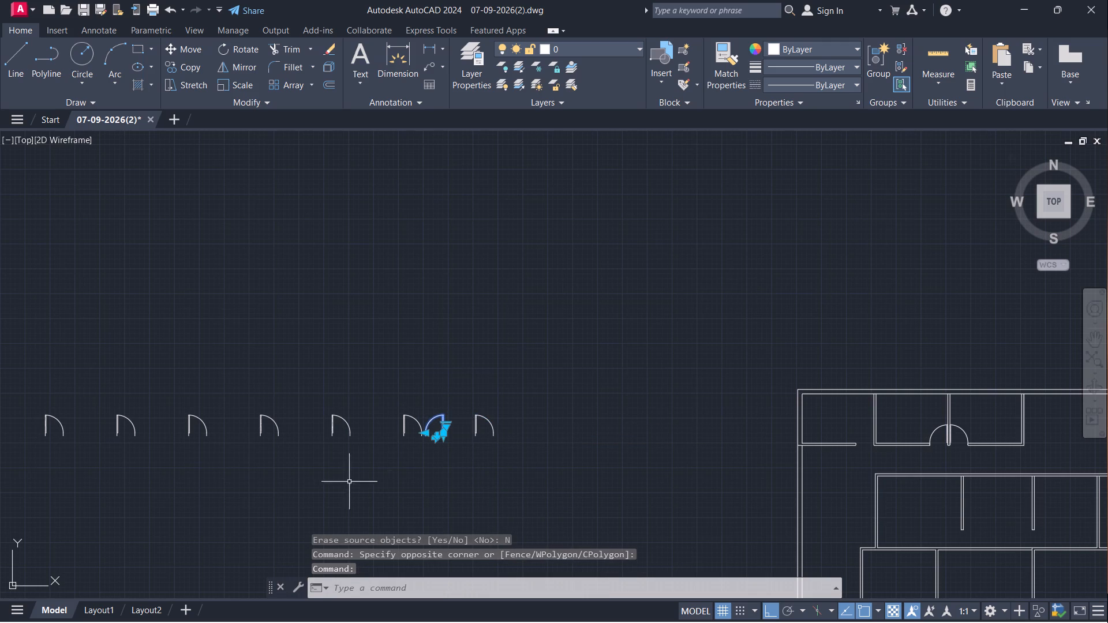
key(m)
key(Return)
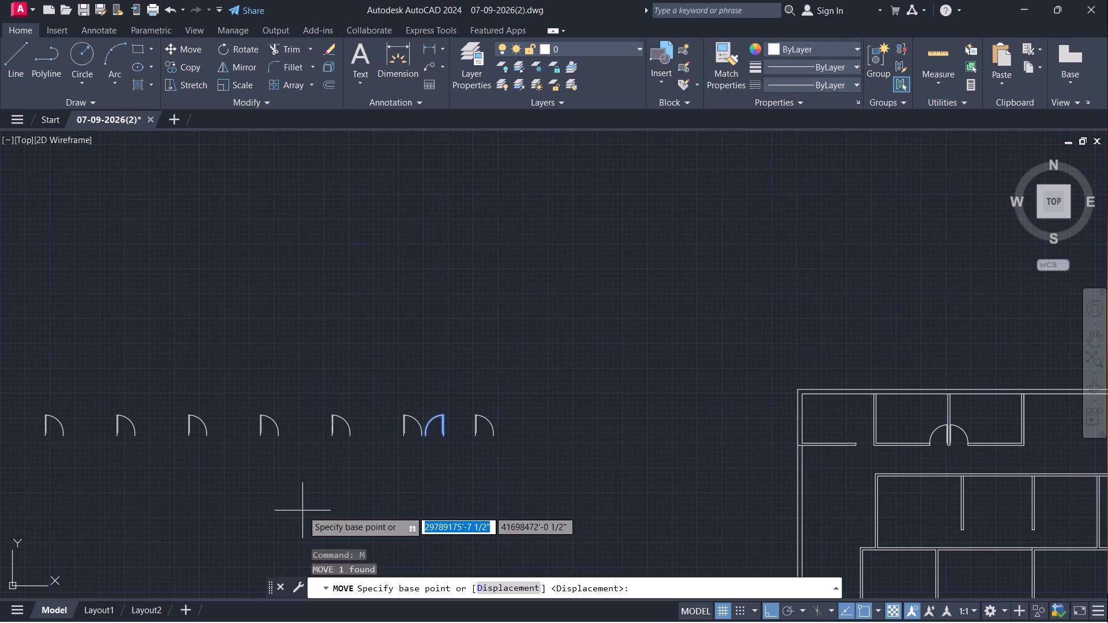
scroll(441, 430, up, 5)
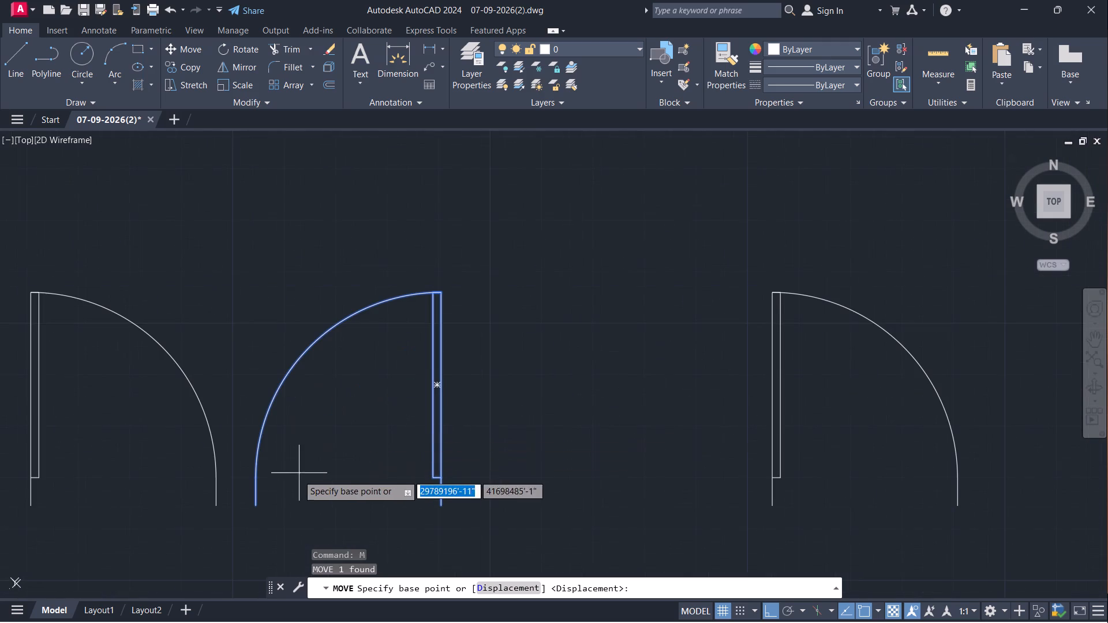
click(256, 502)
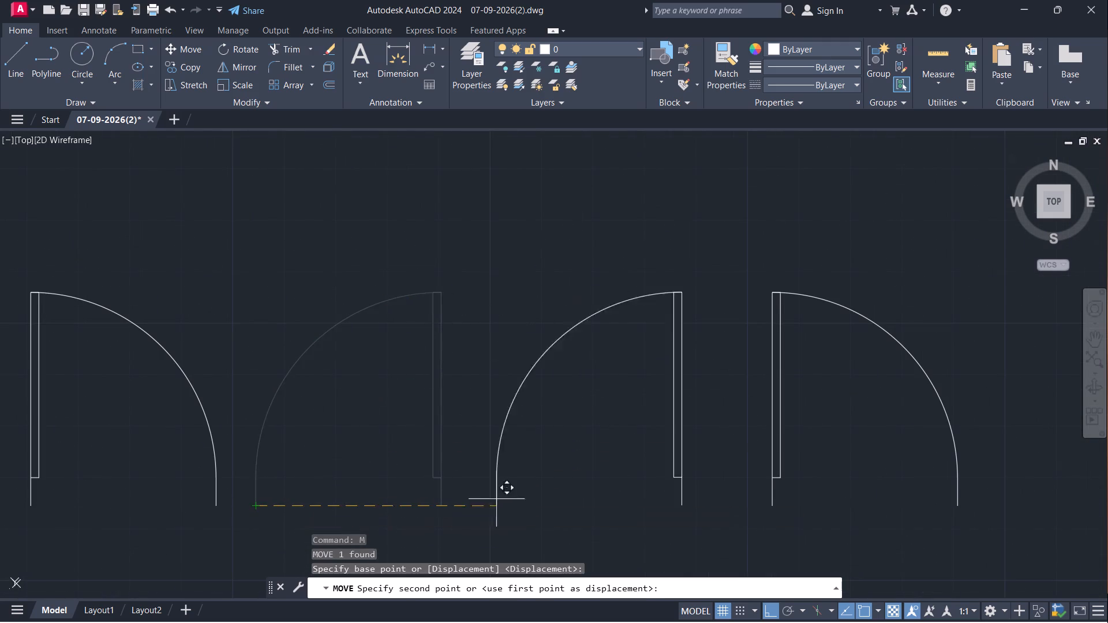
scroll(578, 462, down, 4)
middle_drag(790, 484, 510, 420)
scroll(790, 485, down, 1)
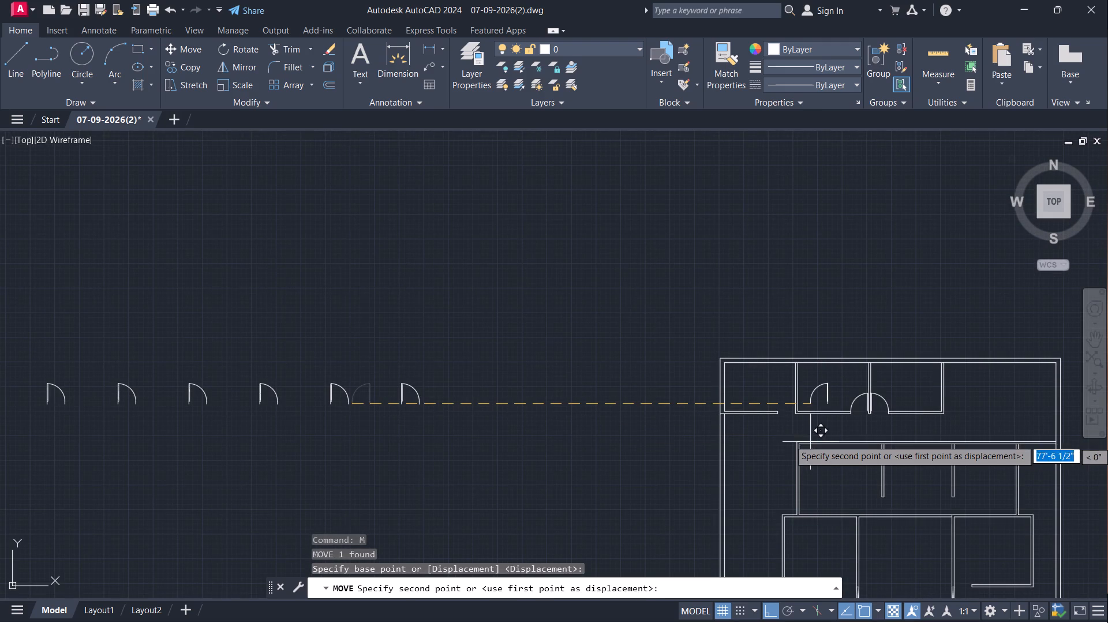
key(F8)
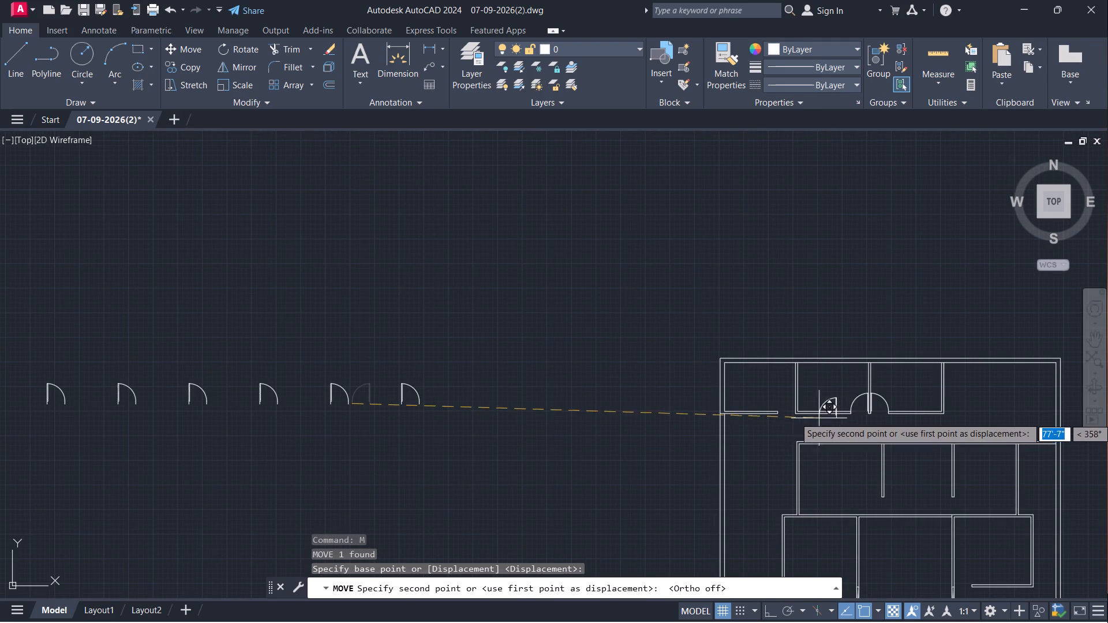
scroll(805, 416, up, 3)
scroll(685, 406, up, 2)
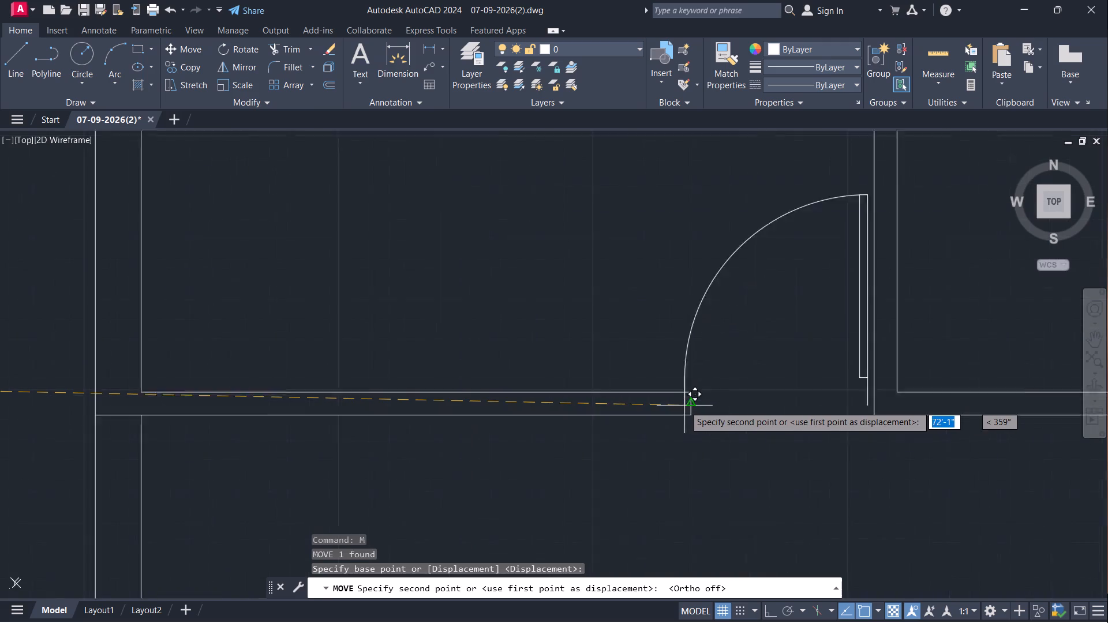
scroll(684, 406, up, 2)
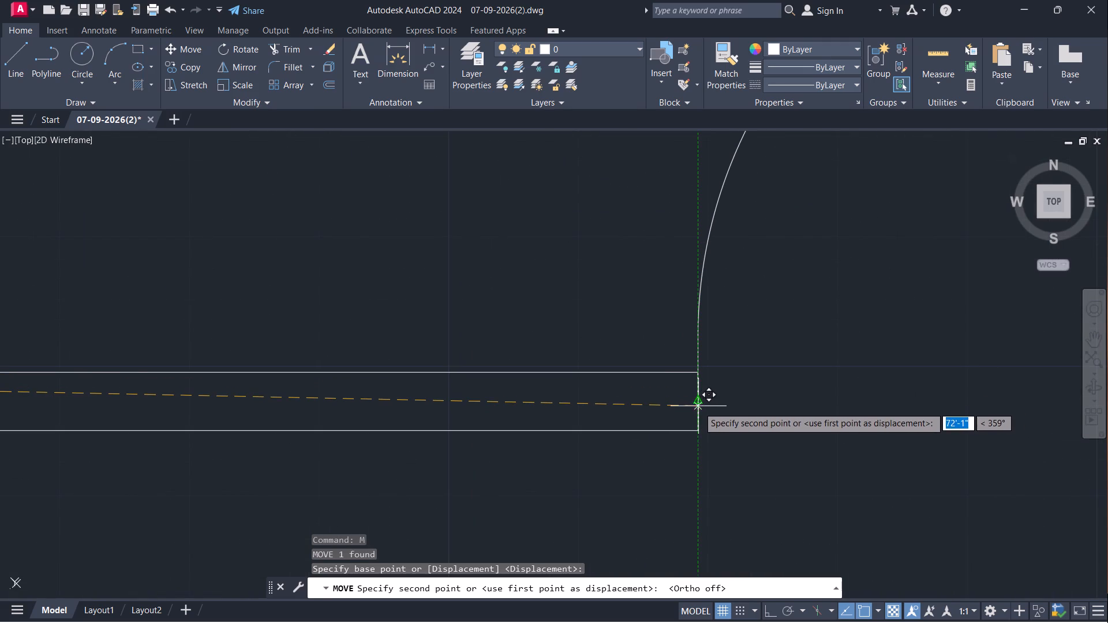
click(698, 407)
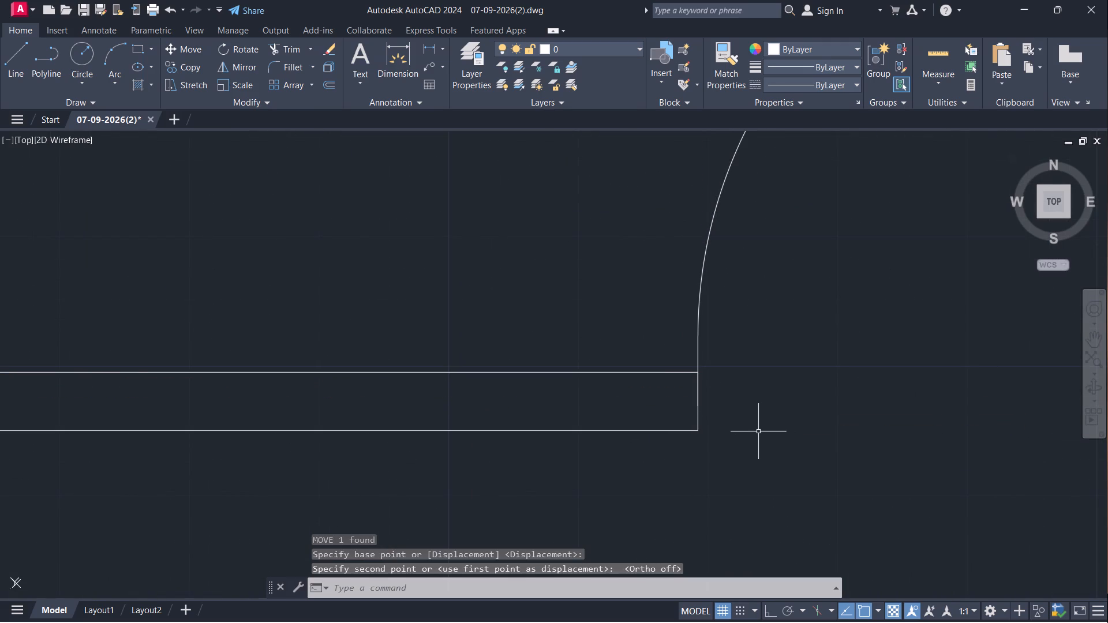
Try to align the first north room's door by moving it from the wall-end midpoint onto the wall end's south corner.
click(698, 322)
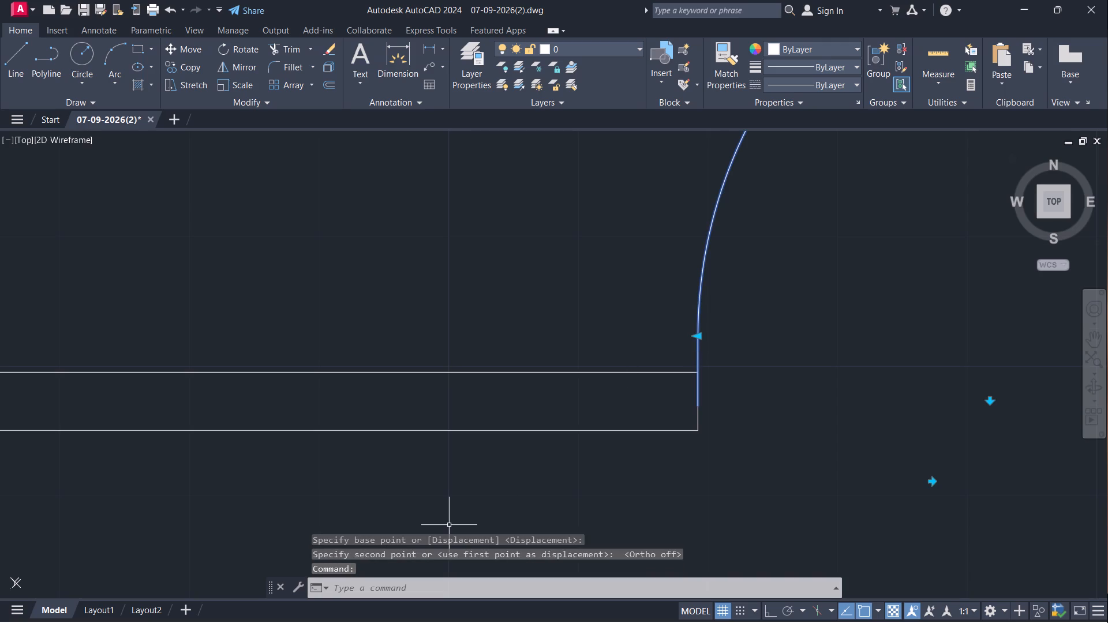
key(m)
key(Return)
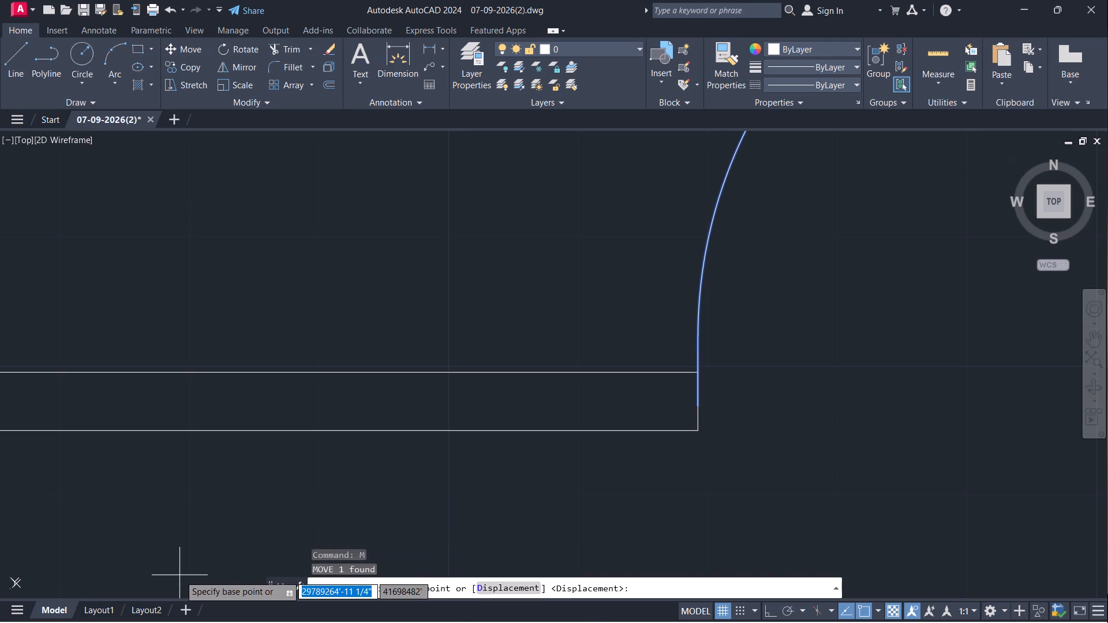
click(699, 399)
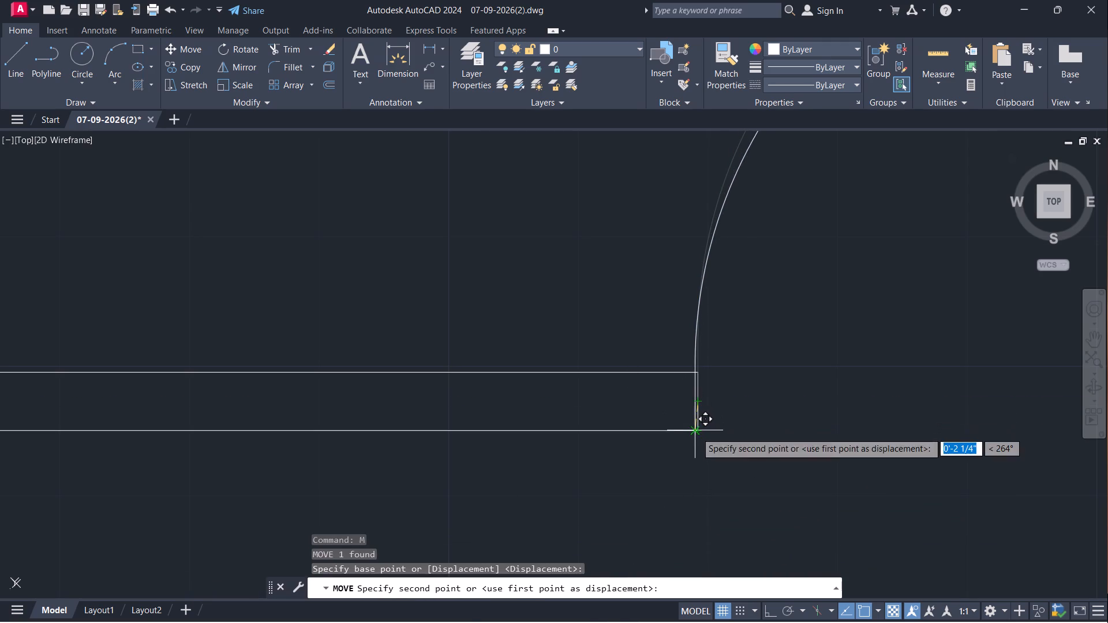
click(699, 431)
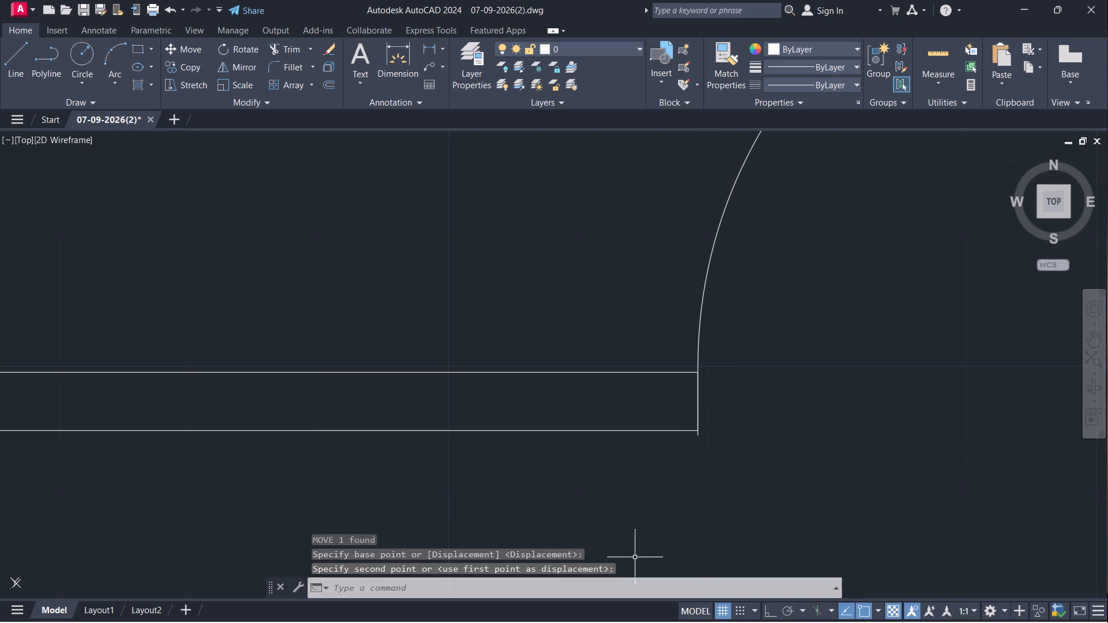
Move the first north room's door from its latch-side jamb end onto the south corner of the south wall's end.
scroll(732, 452, up, 4)
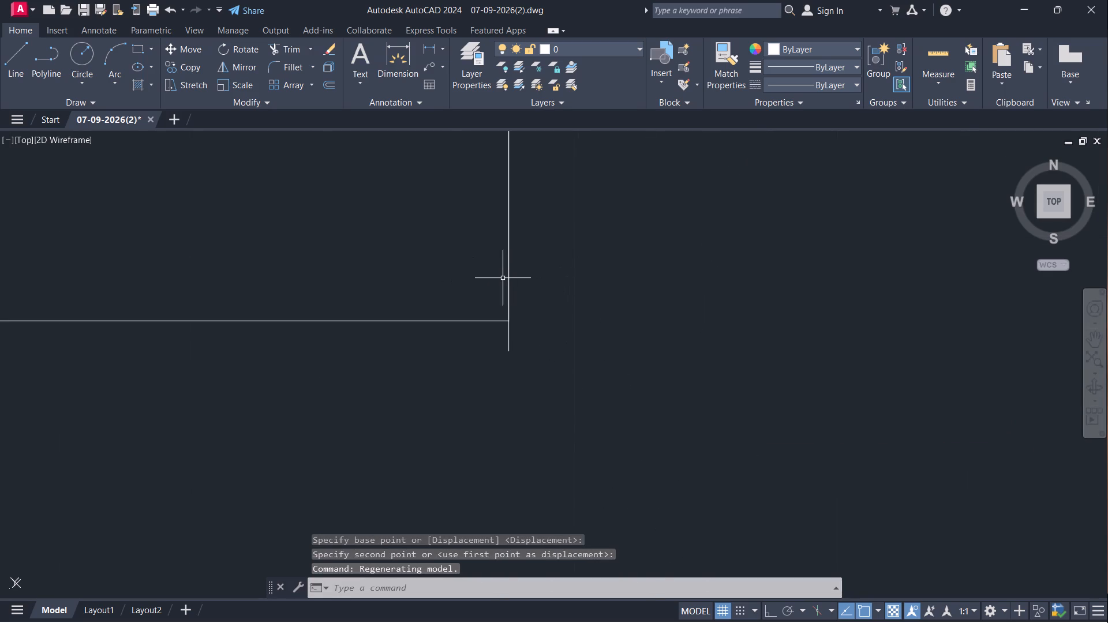
click(507, 331)
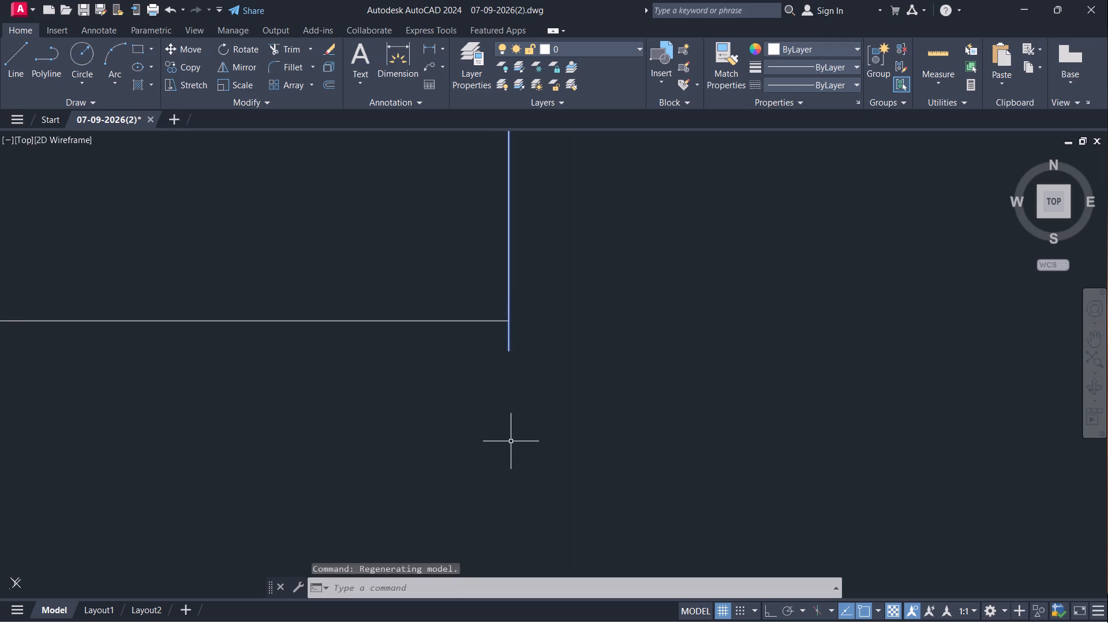
key(m)
key(Return)
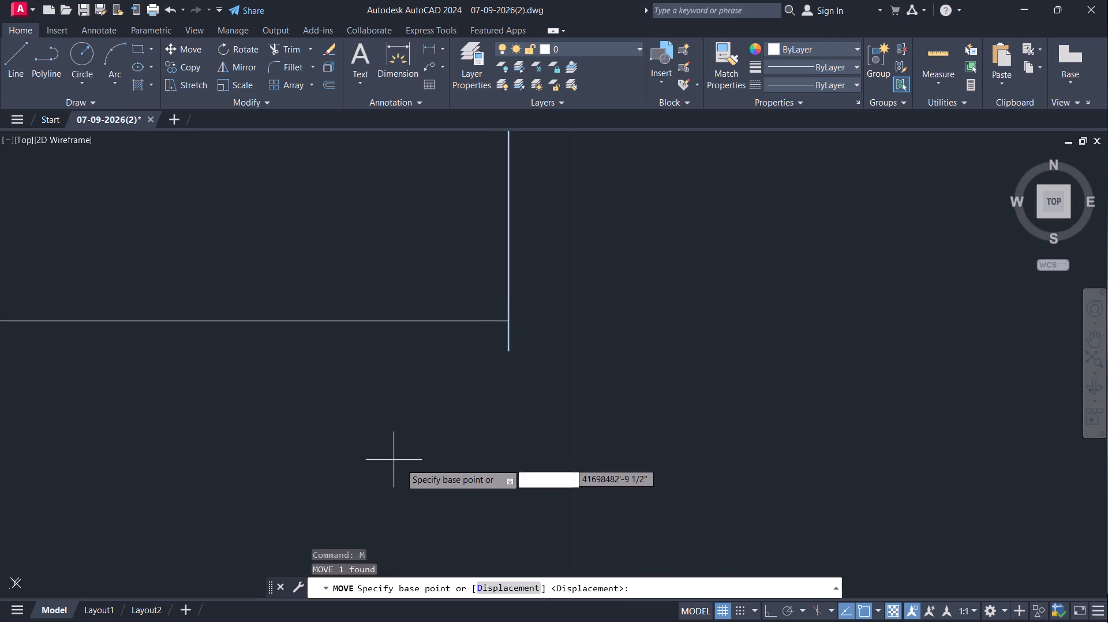
click(507, 348)
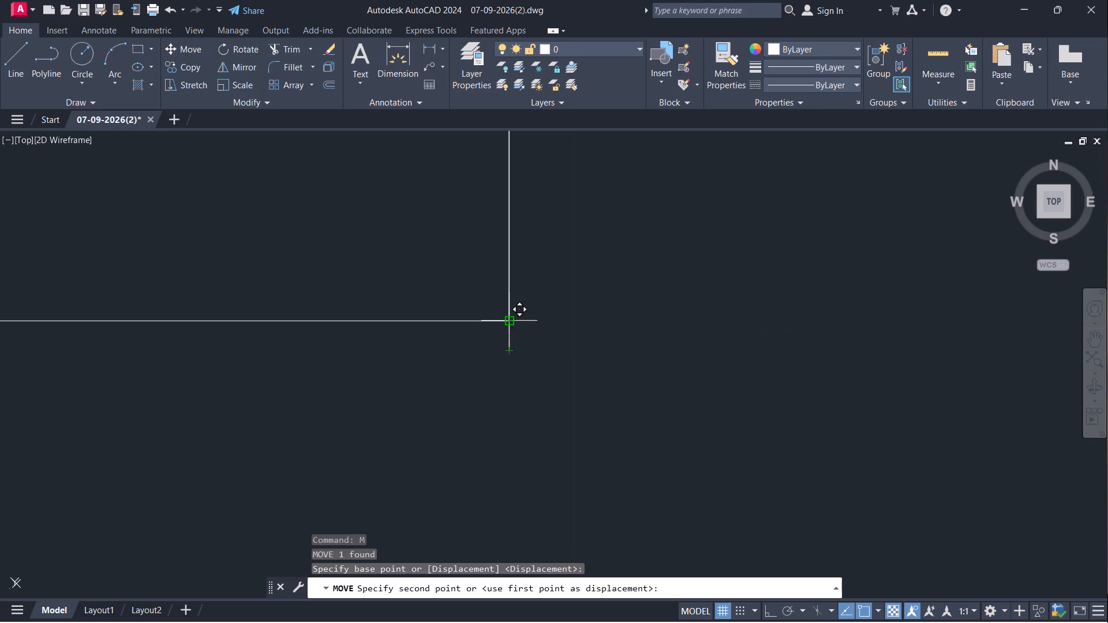
click(510, 321)
Examine the fitted north-room doors and the wall openings in the rooms further south.
scroll(571, 405, down, 6)
scroll(642, 443, down, 2)
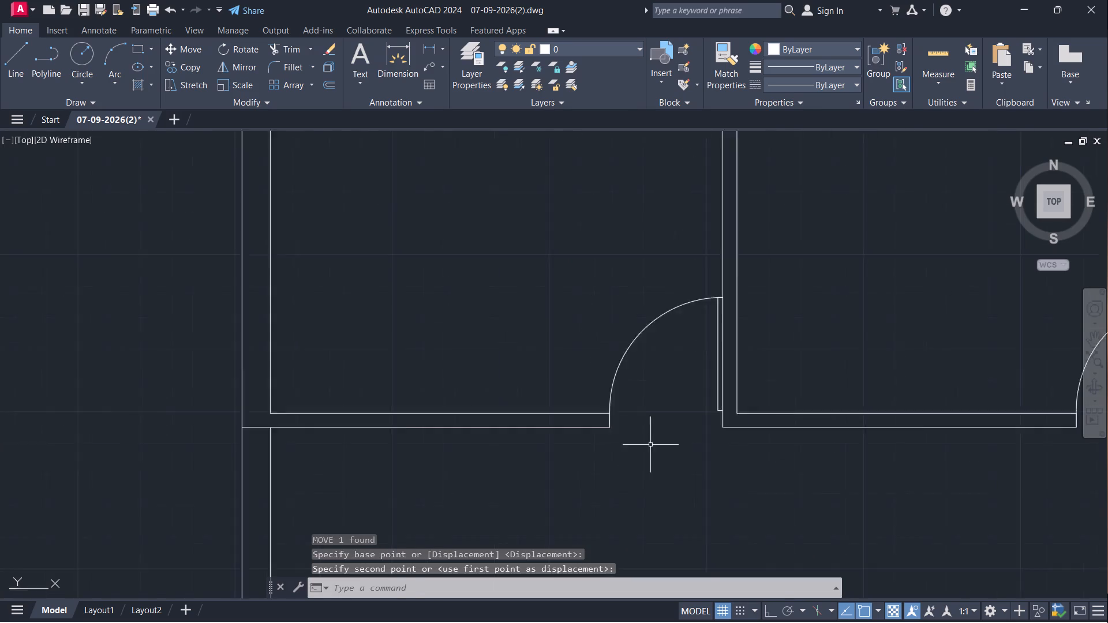
middle_drag(684, 504, 694, 361)
scroll(686, 352, down, 1)
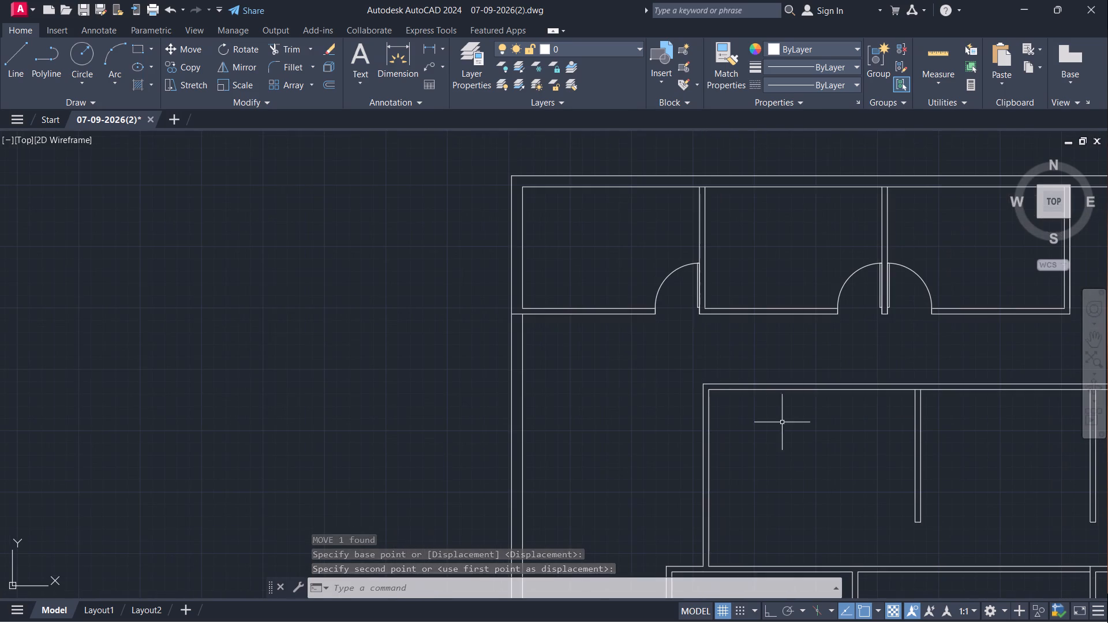
middle_drag(807, 518, 744, 441)
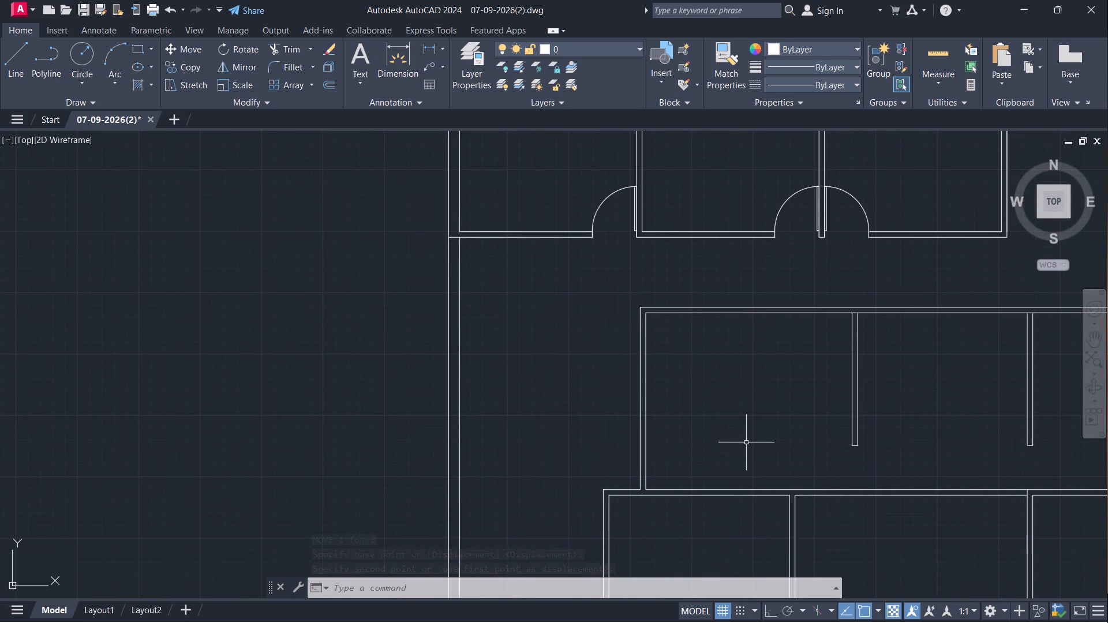
middle_drag(859, 504, 810, 481)
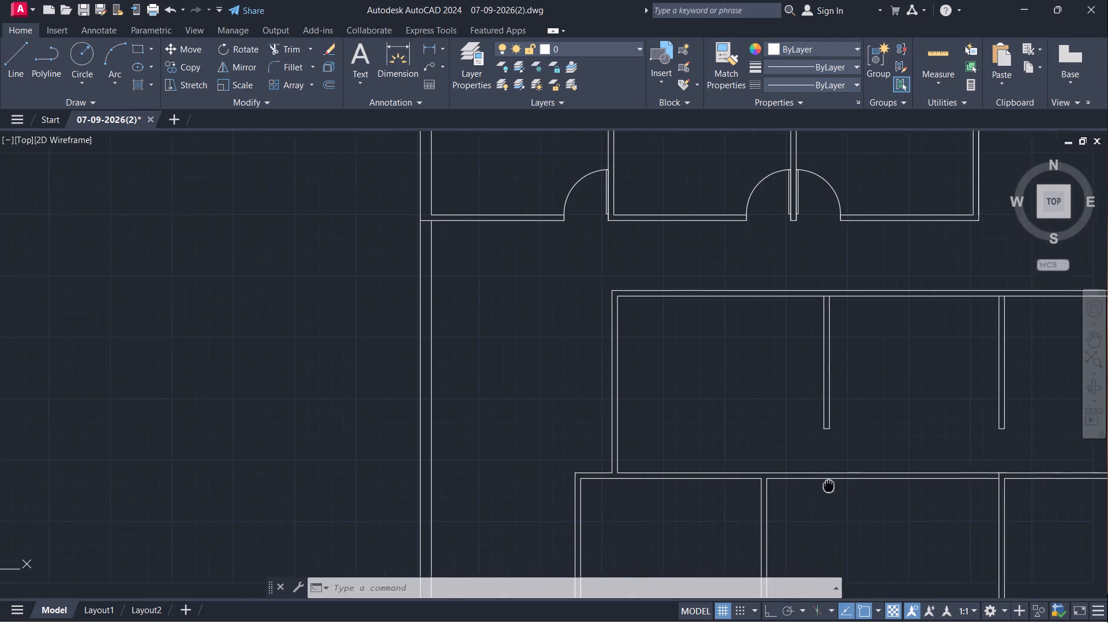
middle_drag(810, 481, 574, 439)
scroll(664, 438, down, 2)
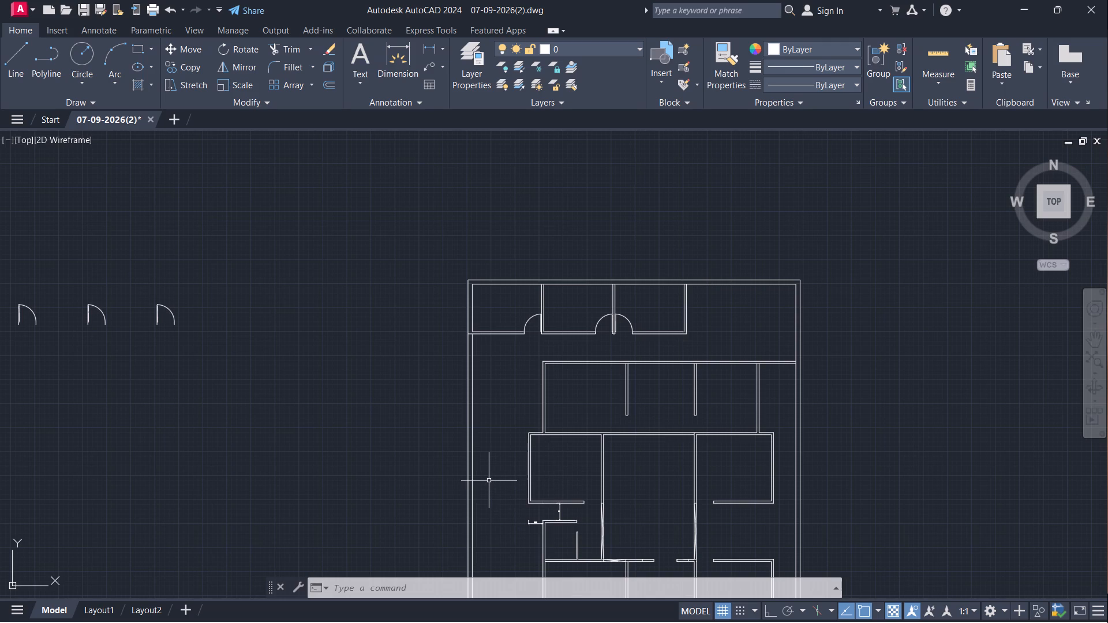
Rotate the easternmost door in the row 90° counterclockwise about a point just southwest of it, with Ortho on.
scroll(489, 481, down, 1)
scroll(303, 435, down, 1)
middle_drag(303, 435, 304, 436)
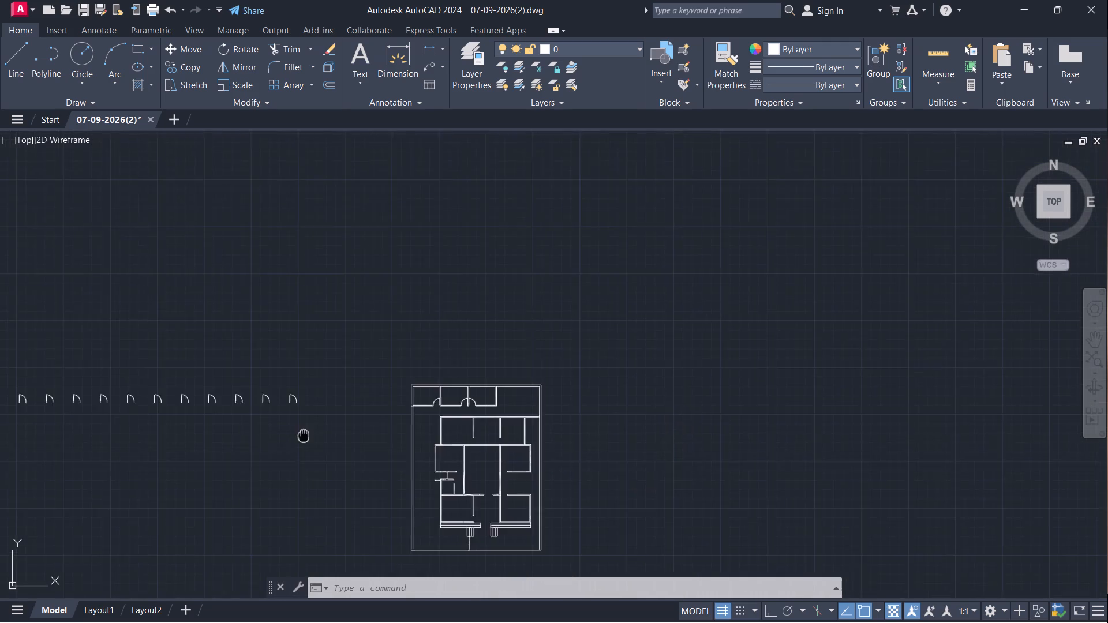
middle_drag(304, 436, 405, 459)
scroll(381, 431, up, 2)
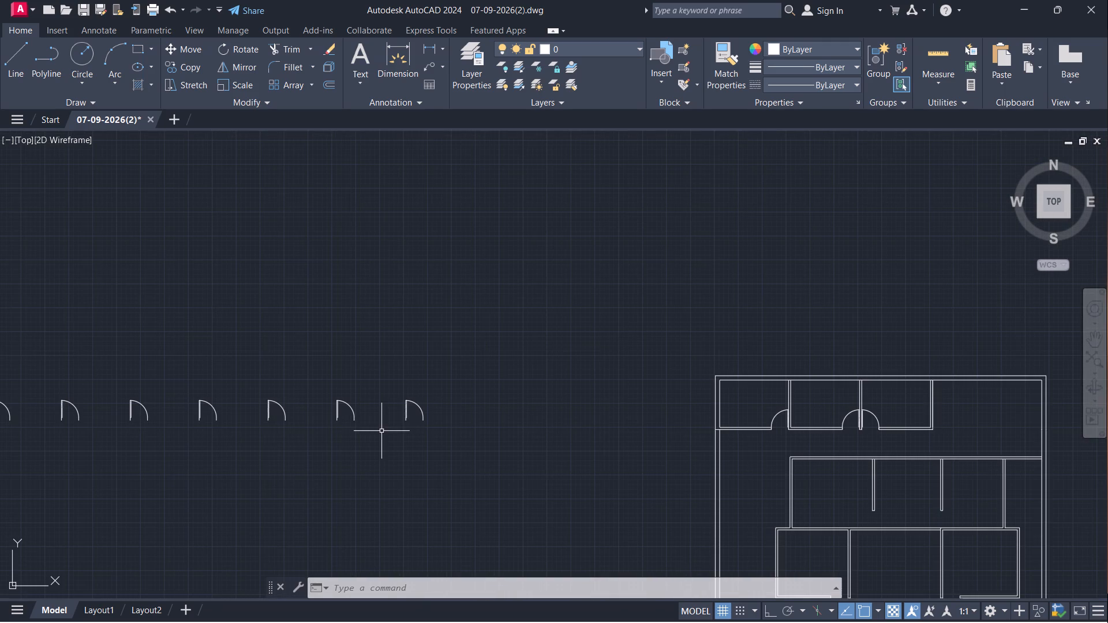
click(411, 402)
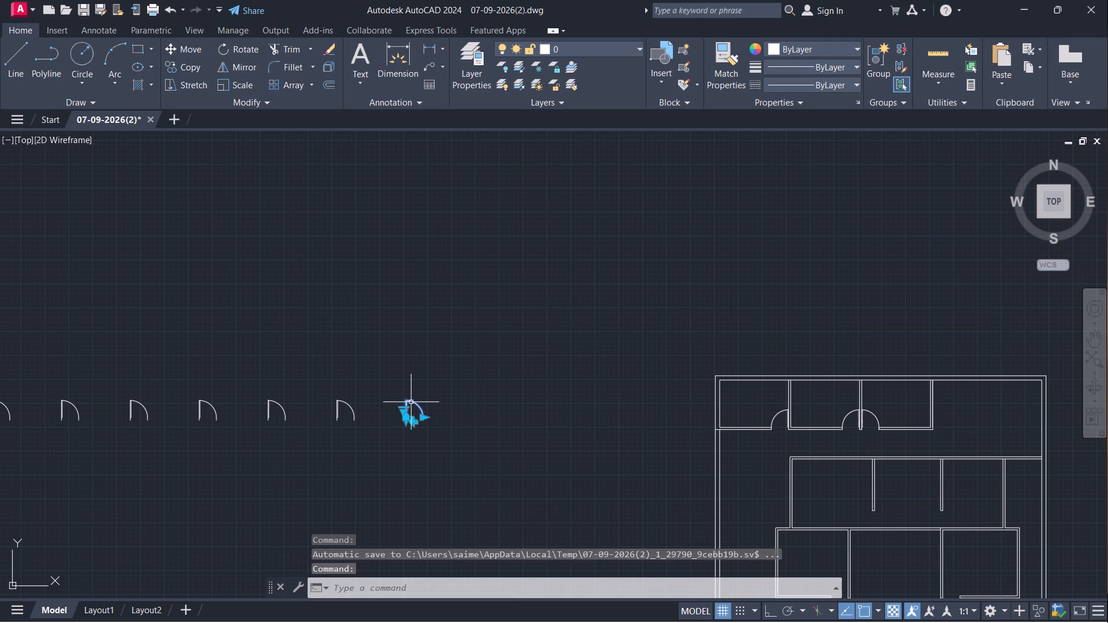
key(r)
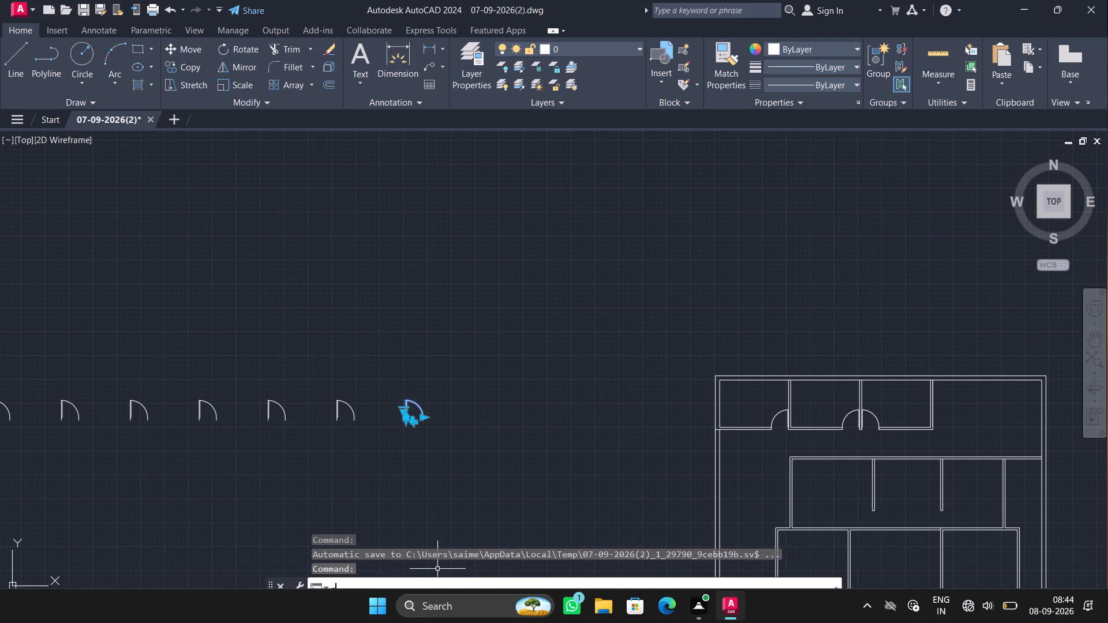
key(o)
key(Return)
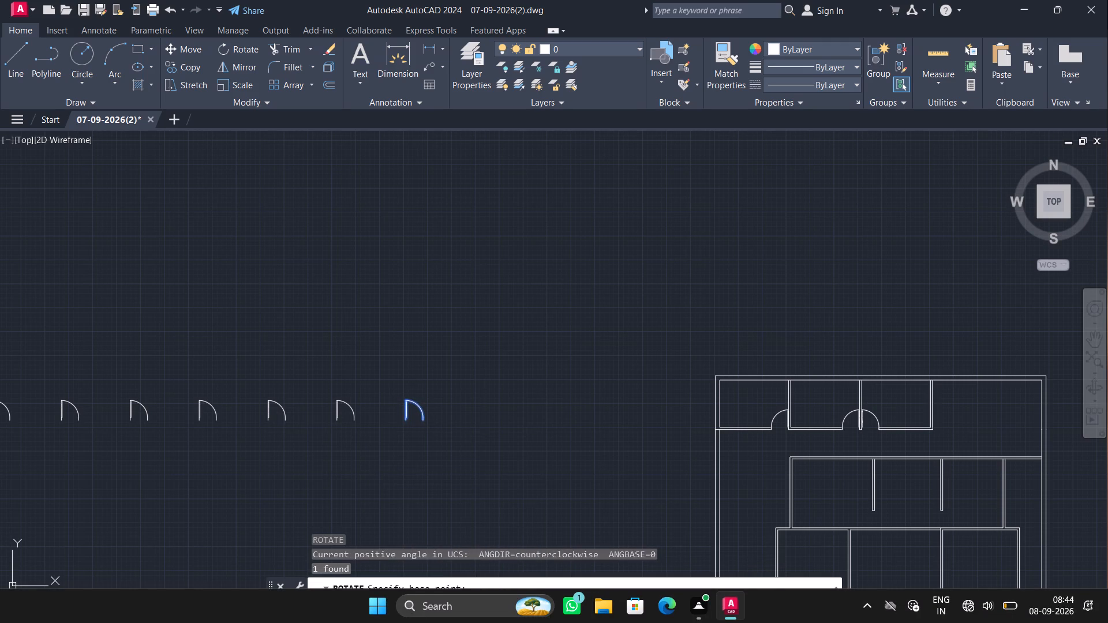
click(401, 436)
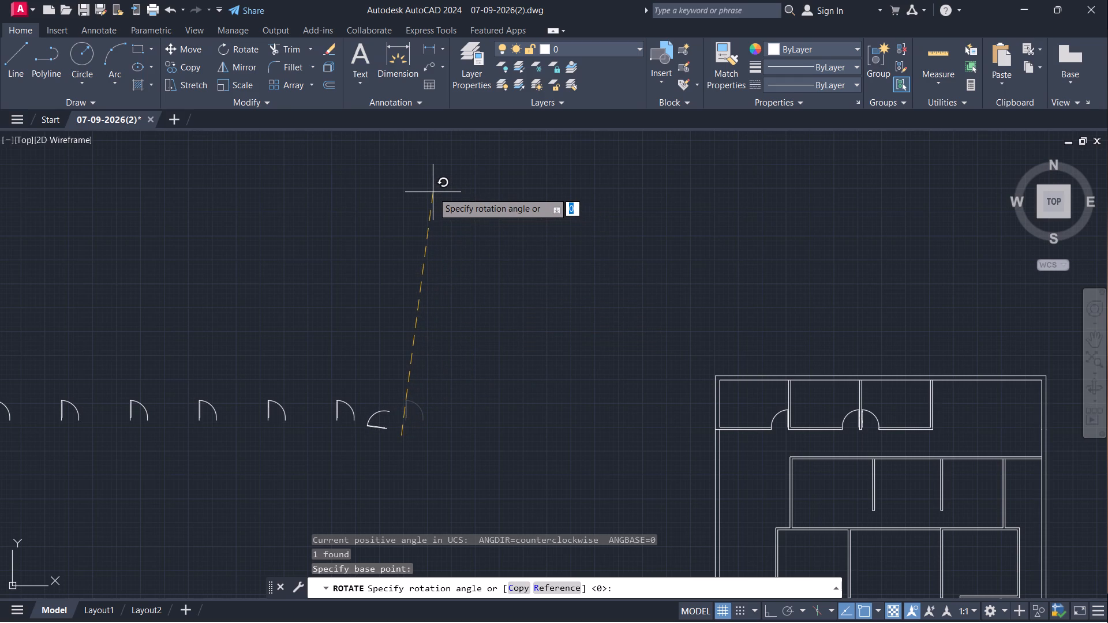
key(F8)
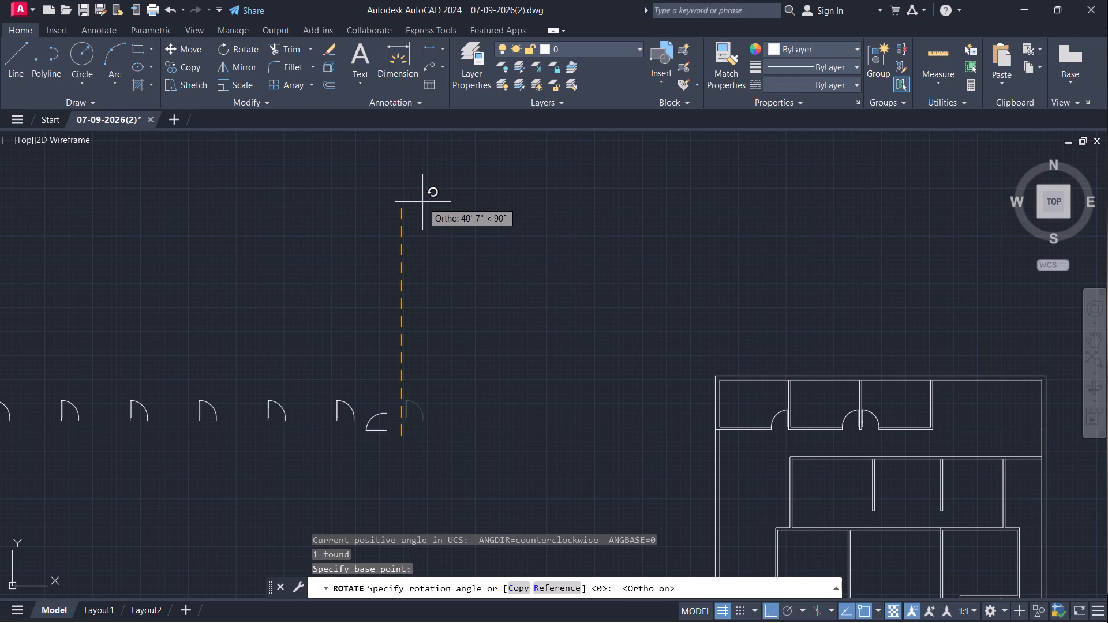
click(422, 202)
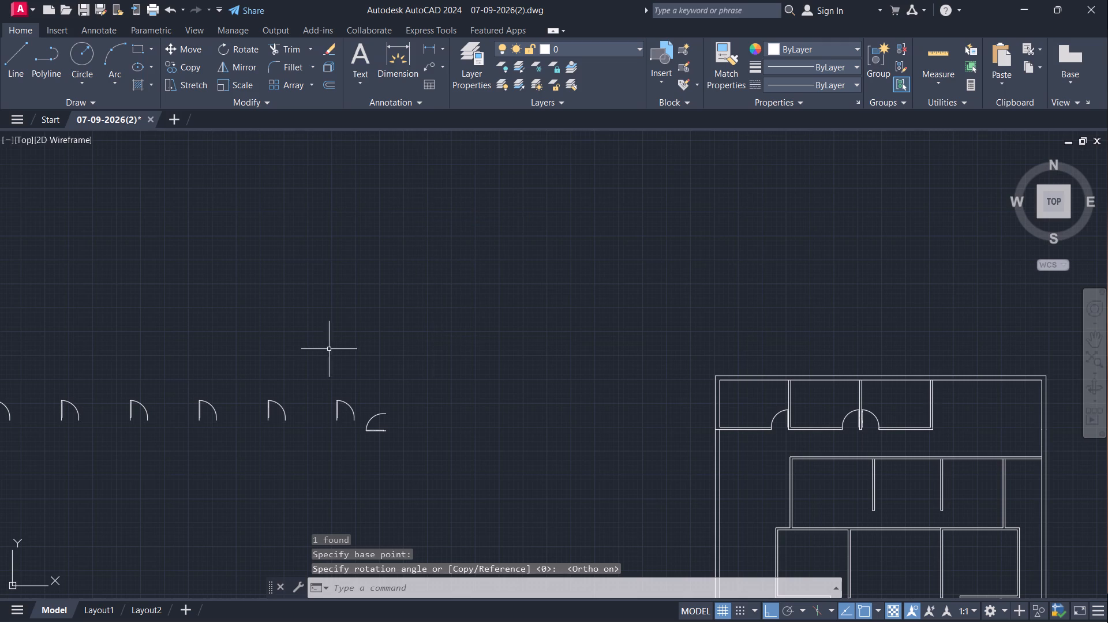
Mirror the rotated door across a vertical line just east of it, keeping the source door.
click(371, 431)
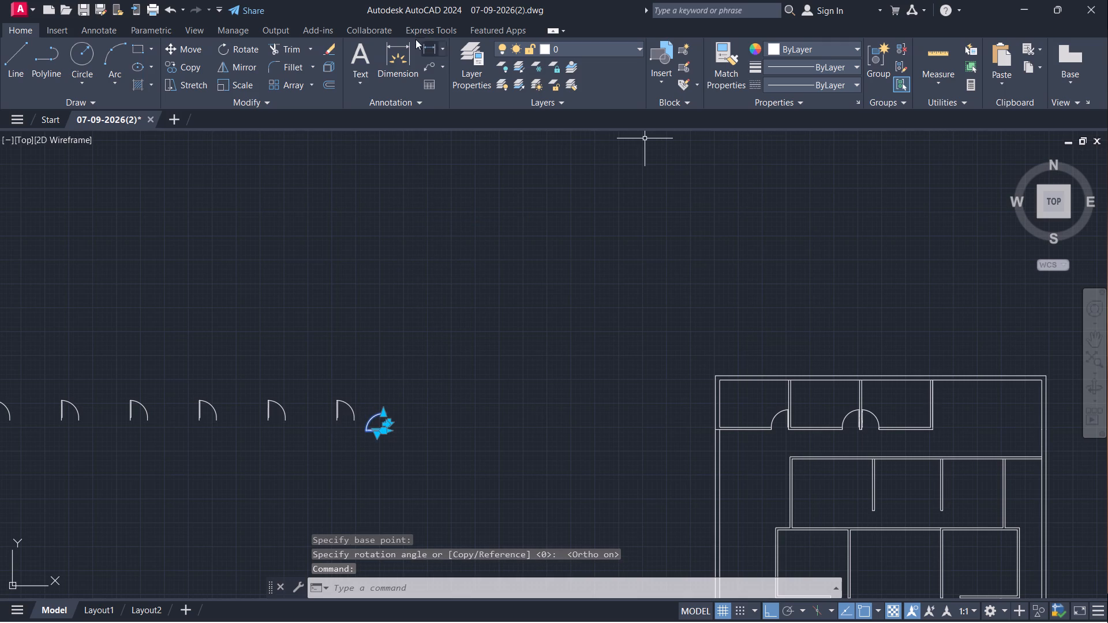
drag(237, 65, 244, 68)
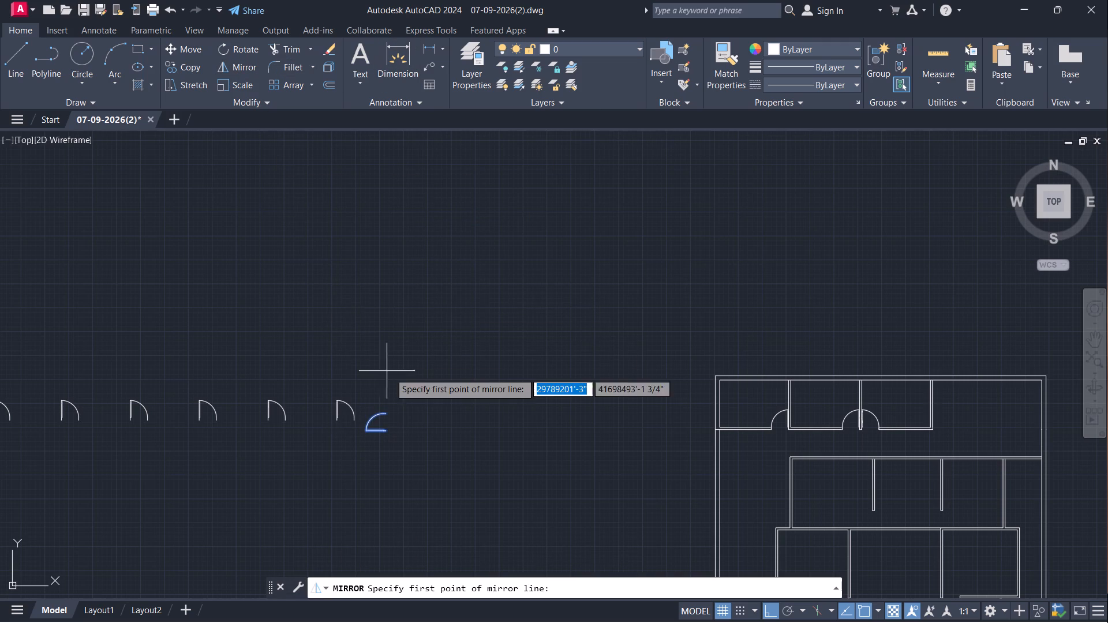
click(405, 392)
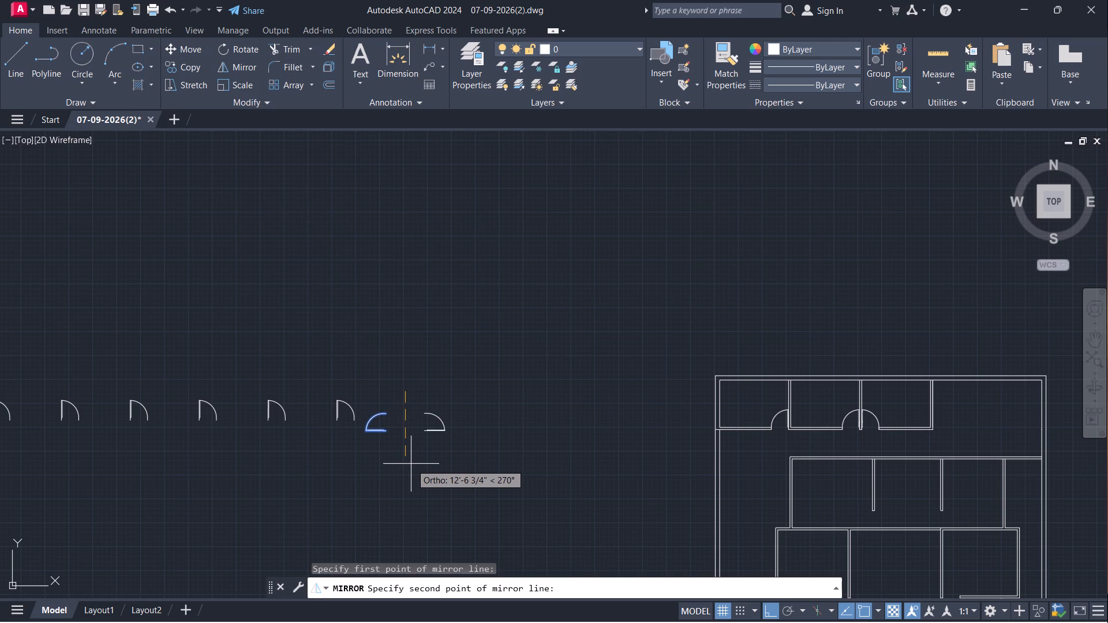
click(411, 464)
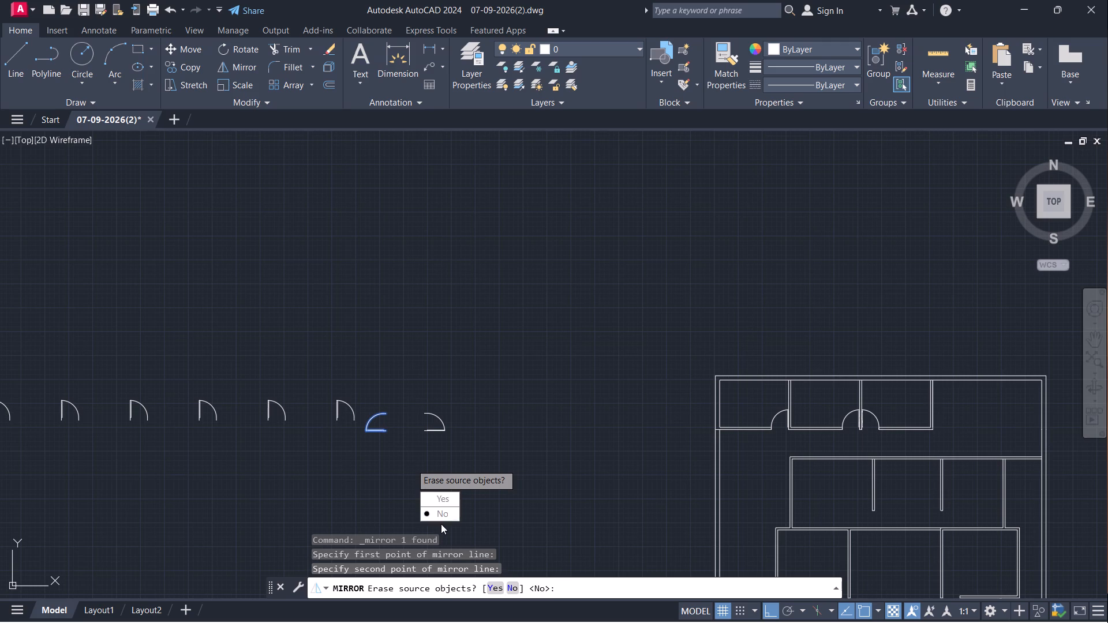
drag(447, 516, 411, 464)
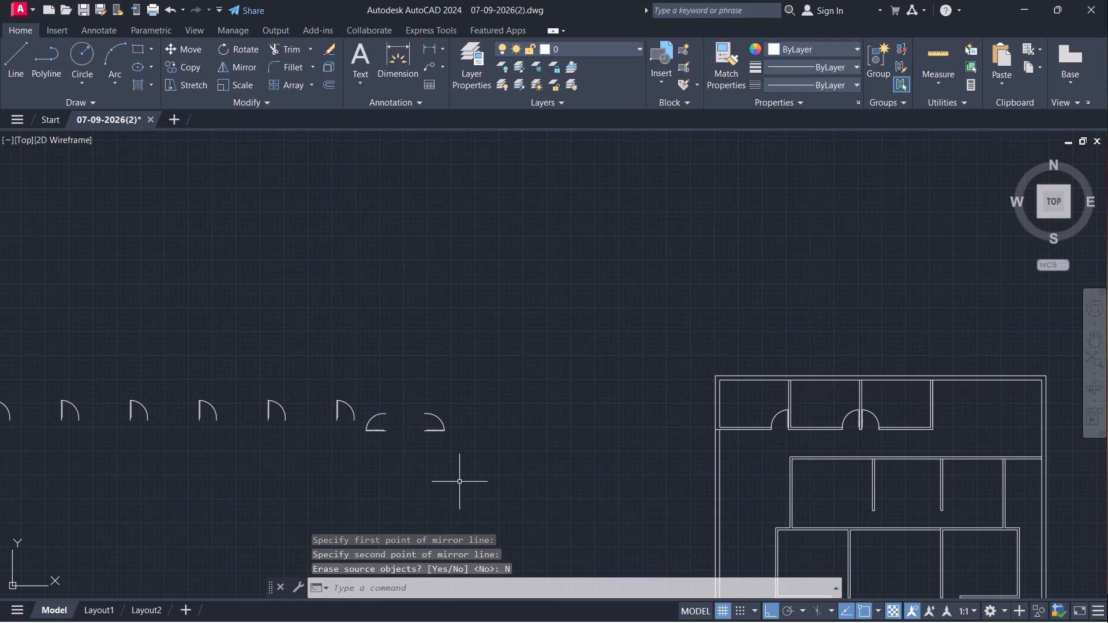
Move the rotated original door, with Ortho off, to just southwest of the west partition's free end in the second row of rooms.
scroll(542, 498, down, 1)
middle_drag(545, 508, 580, 388)
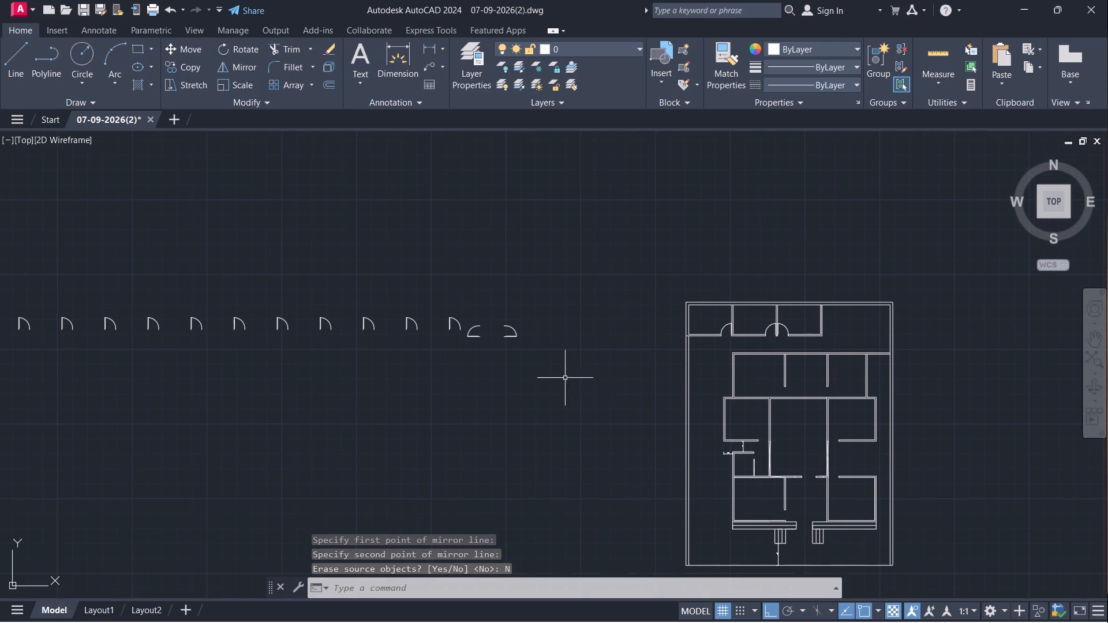
scroll(480, 322, up, 2)
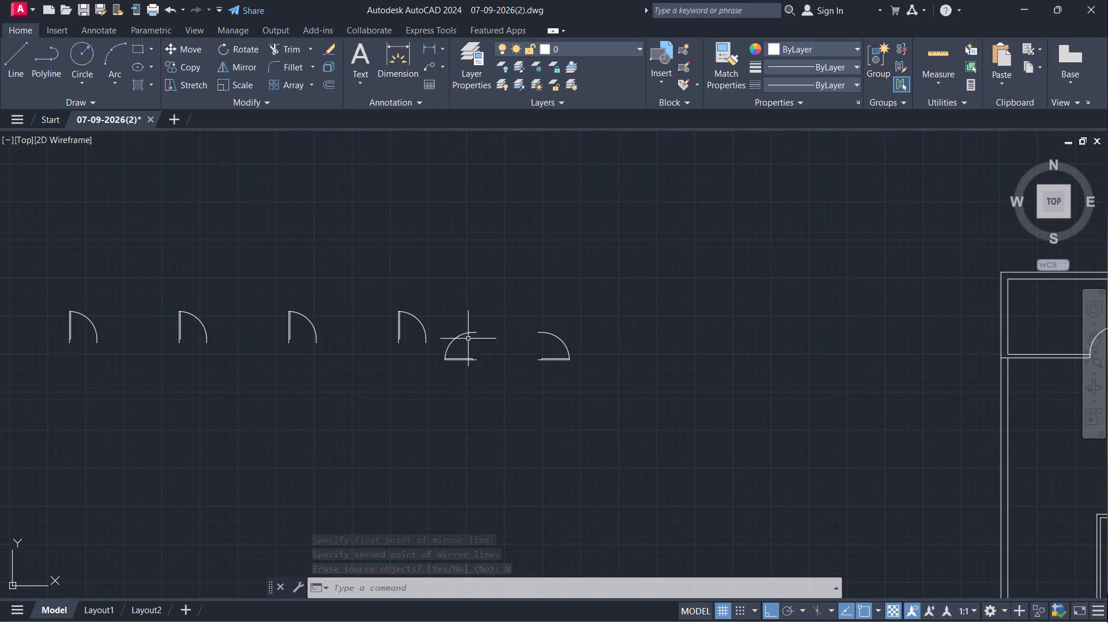
click(470, 333)
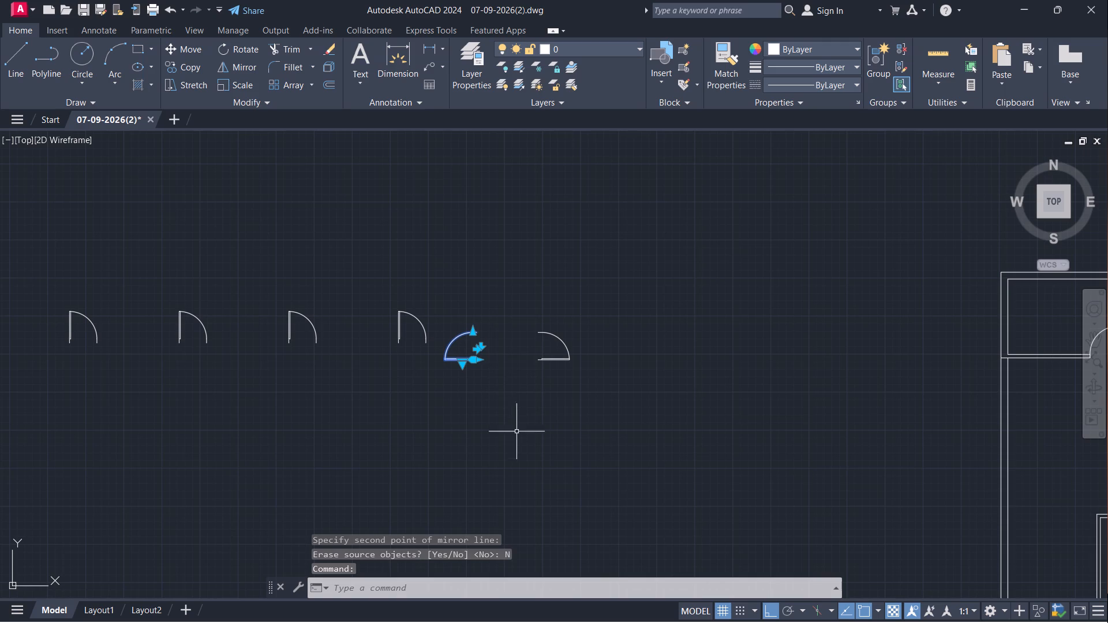
key(m)
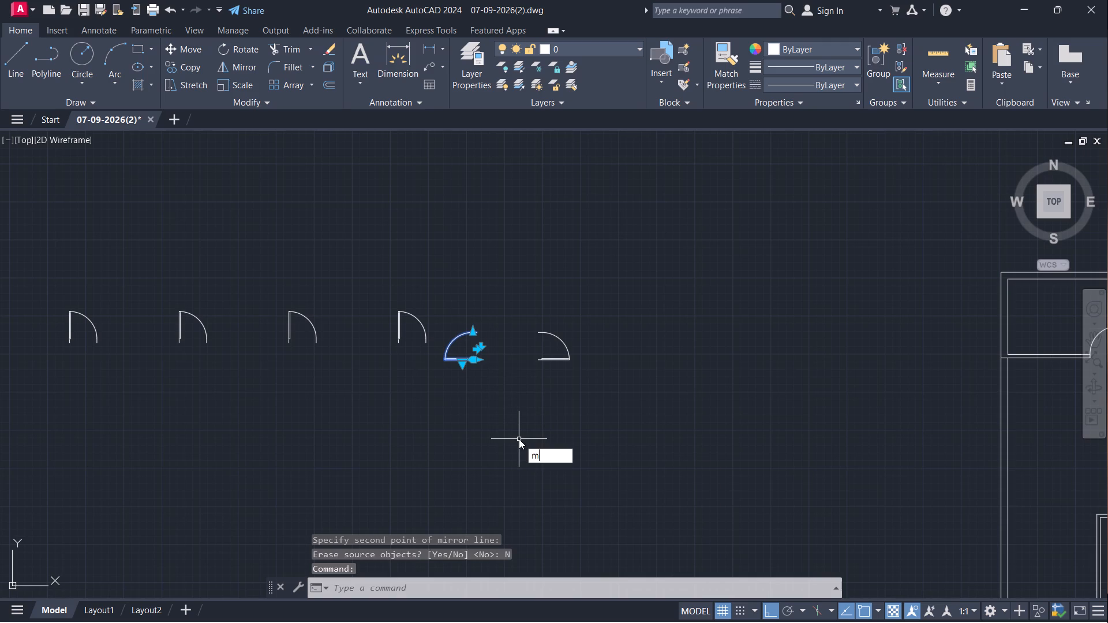
key(Return)
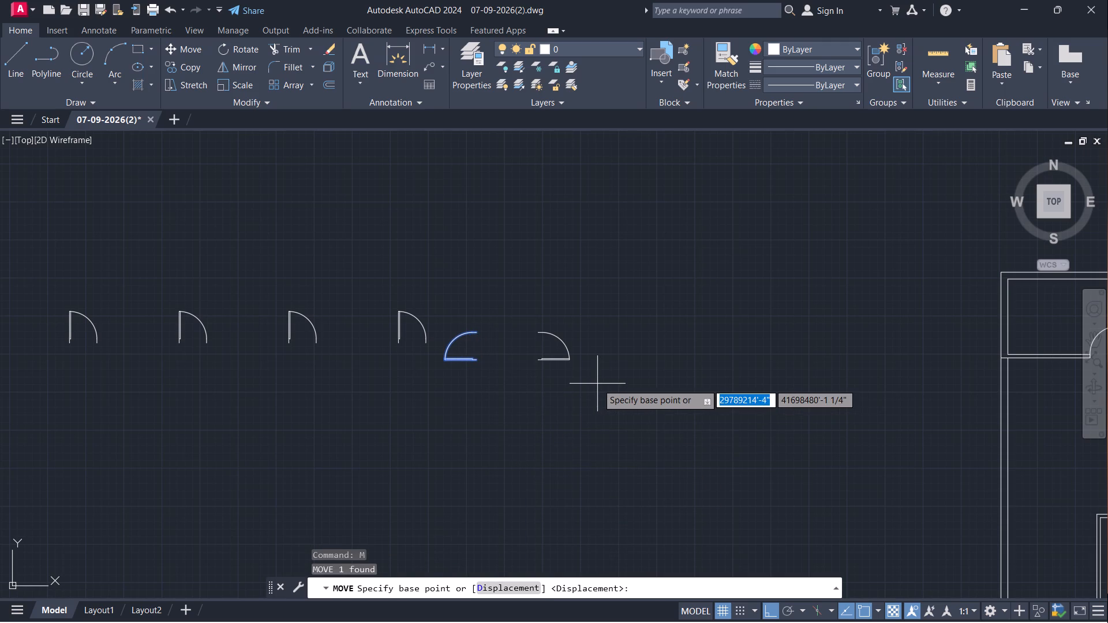
scroll(580, 381, up, 2)
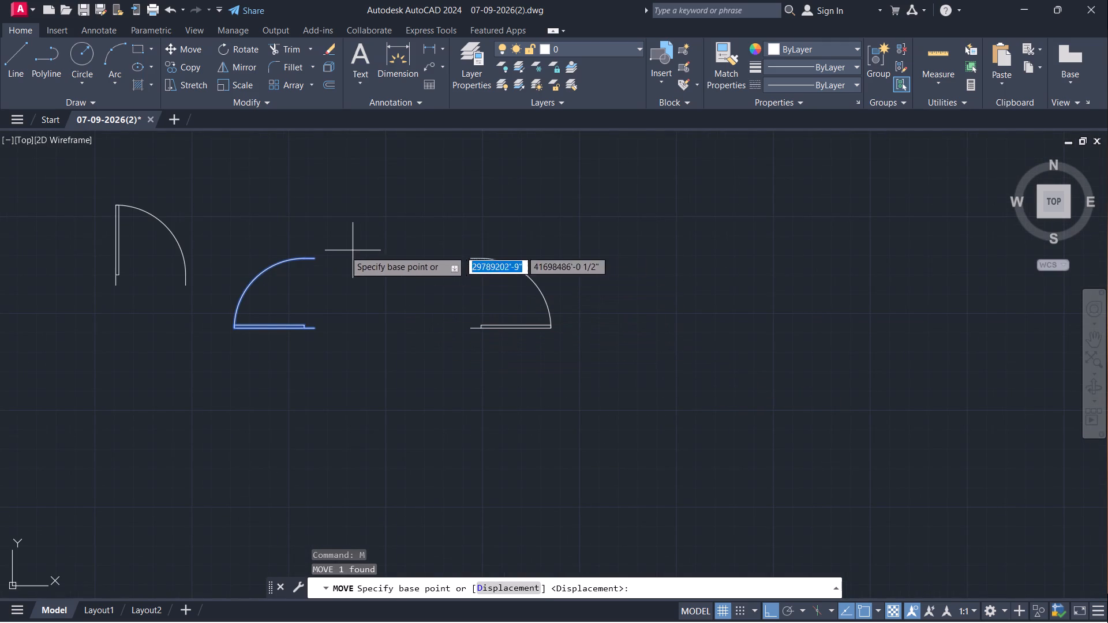
click(317, 257)
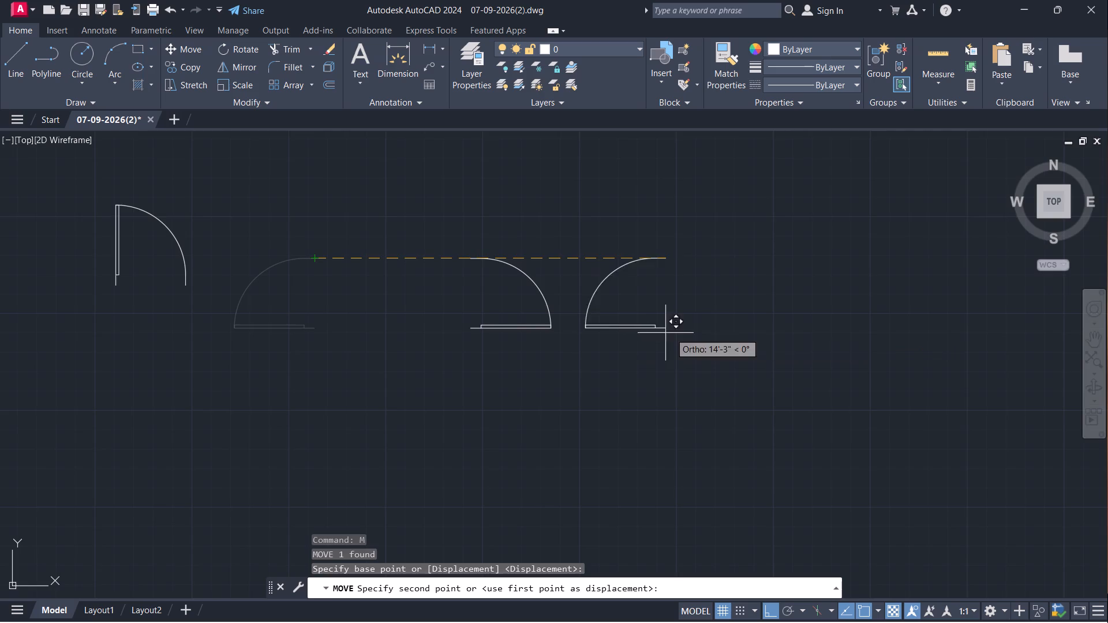
scroll(712, 333, down, 3)
scroll(892, 432, down, 1)
middle_drag(888, 436, 574, 373)
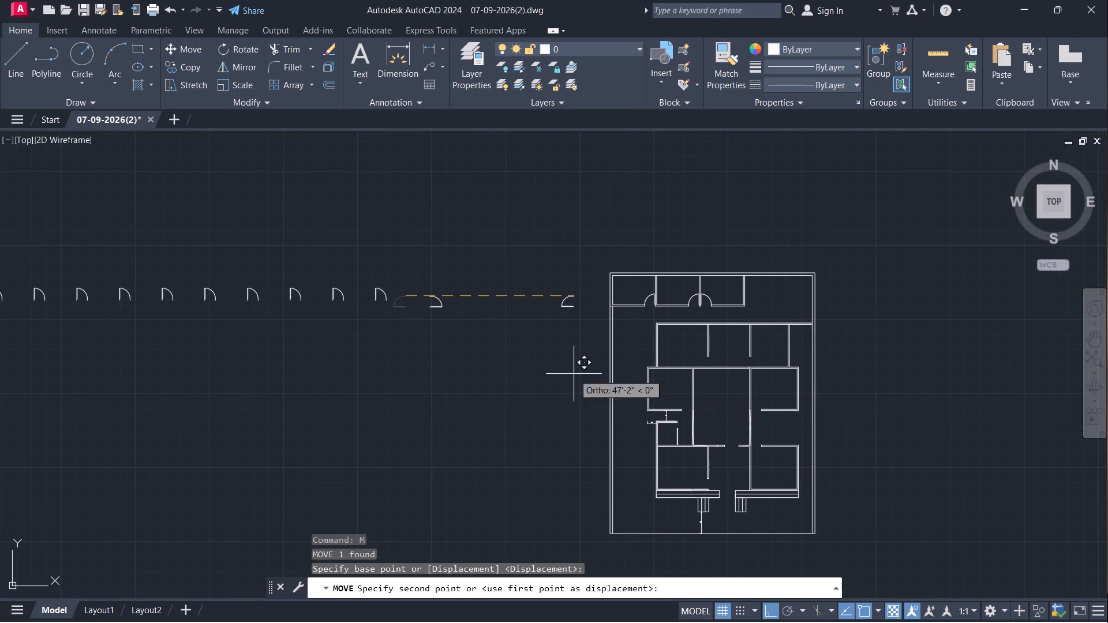
key(F8)
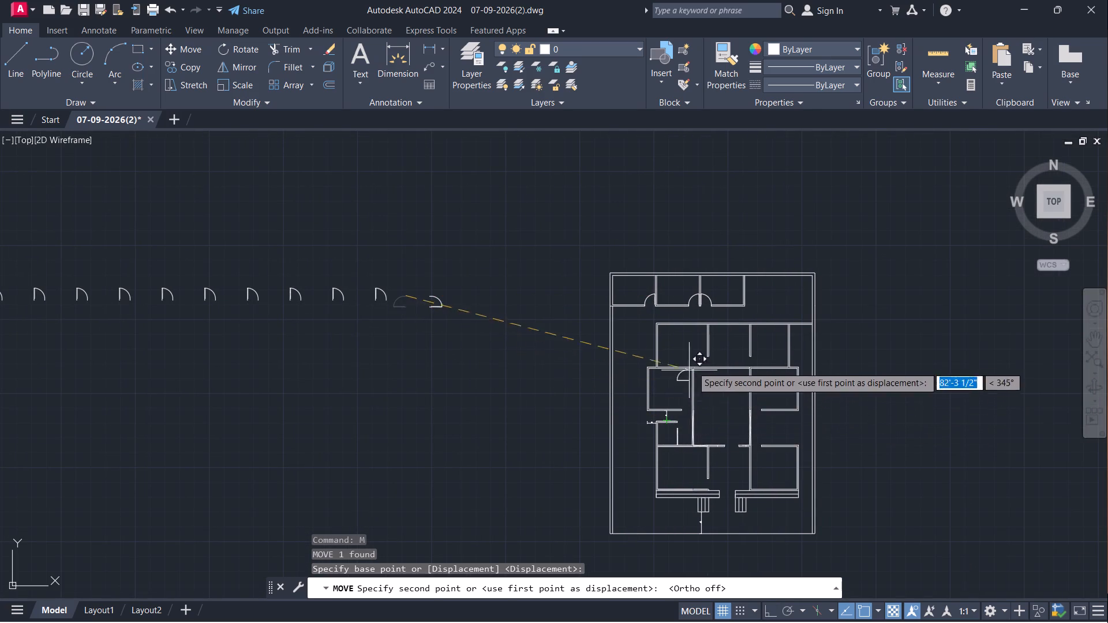
scroll(698, 356, up, 4)
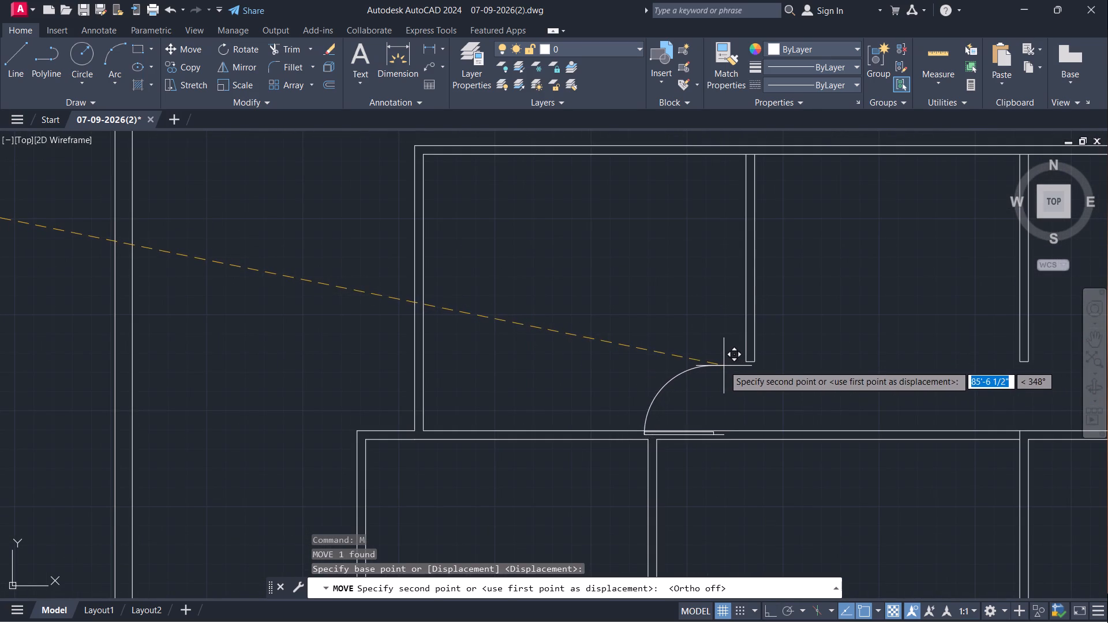
click(713, 354)
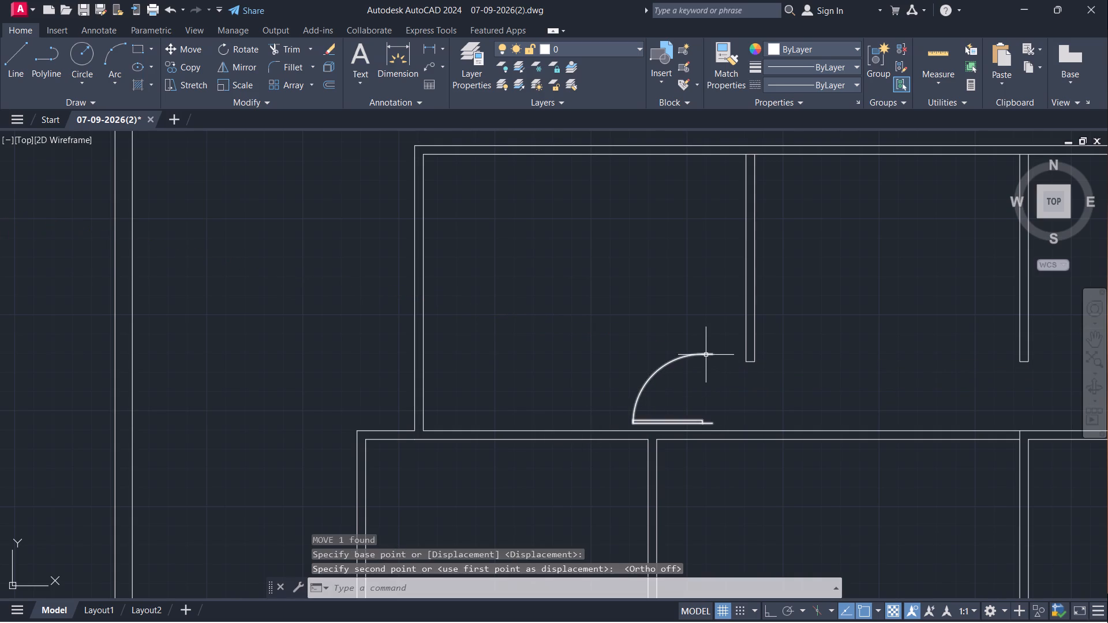
Move that door from its latch-side jamb end onto the southeast corner of the west partition's free end.
click(707, 352)
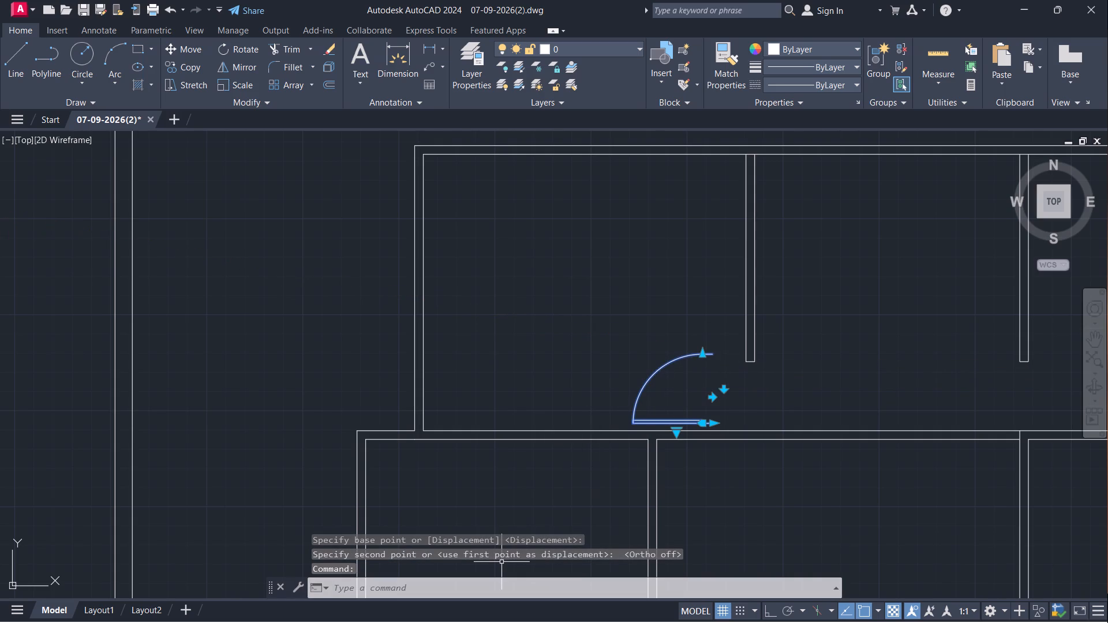
key(m)
key(Return)
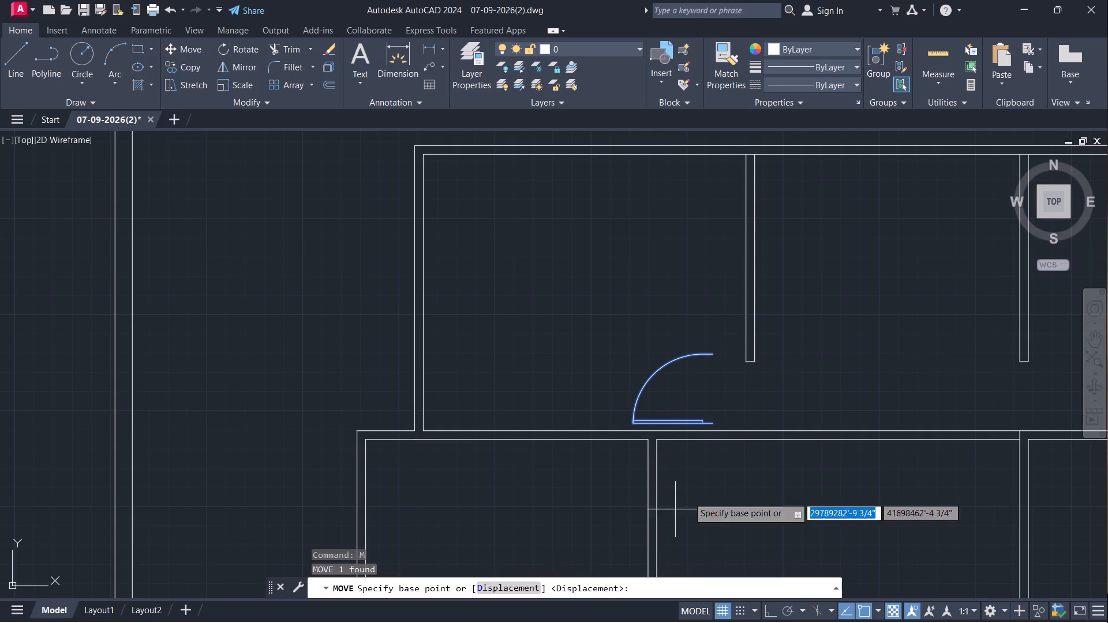
scroll(724, 335, up, 2)
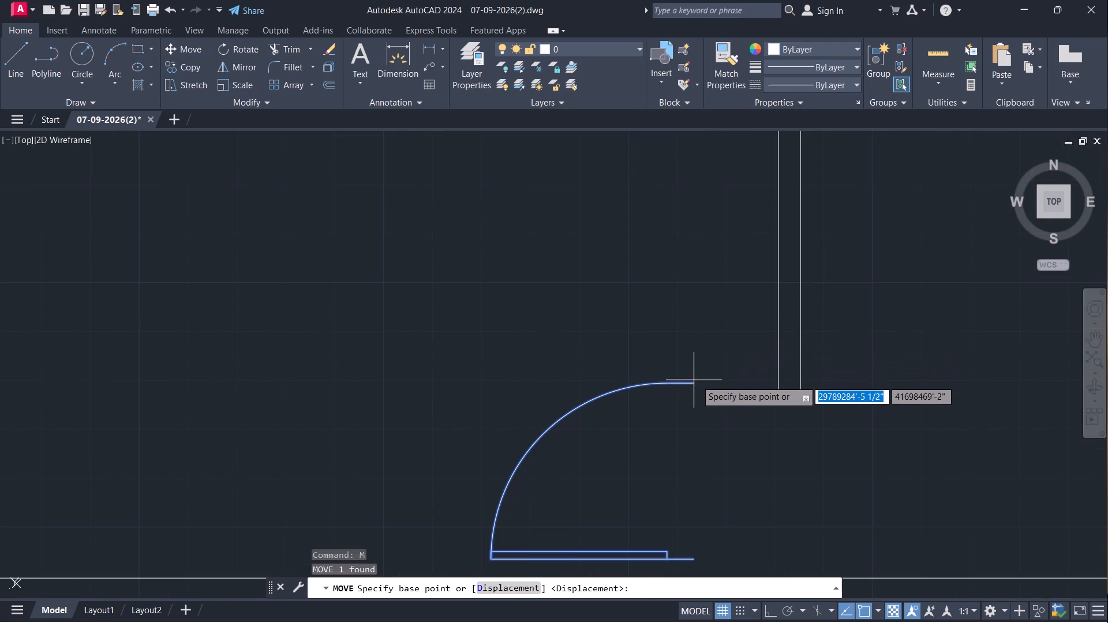
click(697, 380)
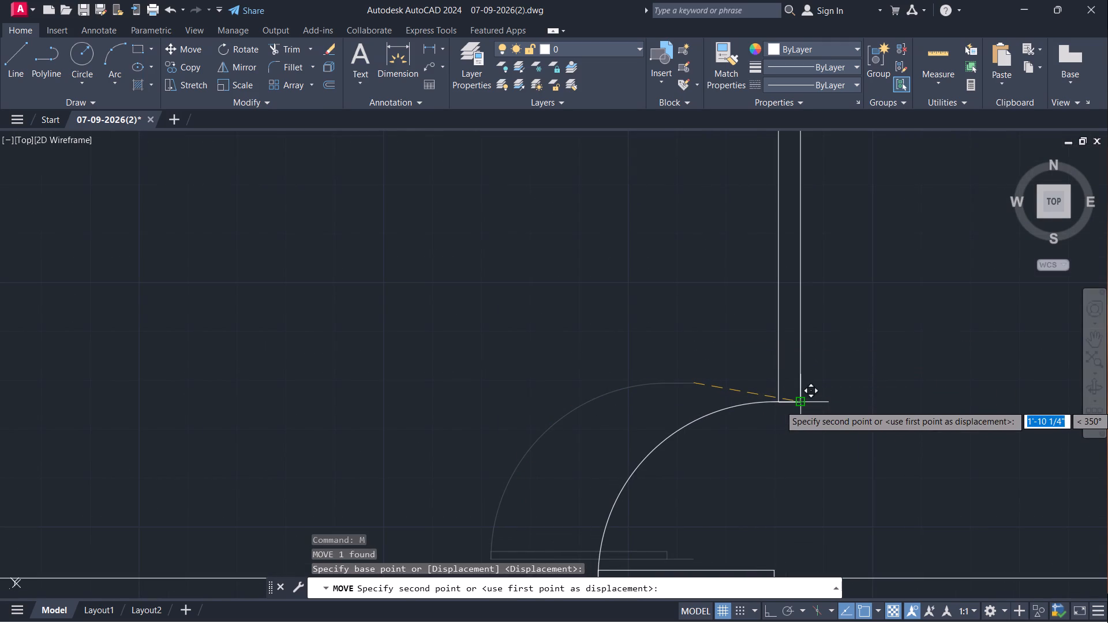
click(800, 404)
Move the mirrored door from its latch-side jamb end to just below the free end of the second row's middle partition.
scroll(718, 419, down, 3)
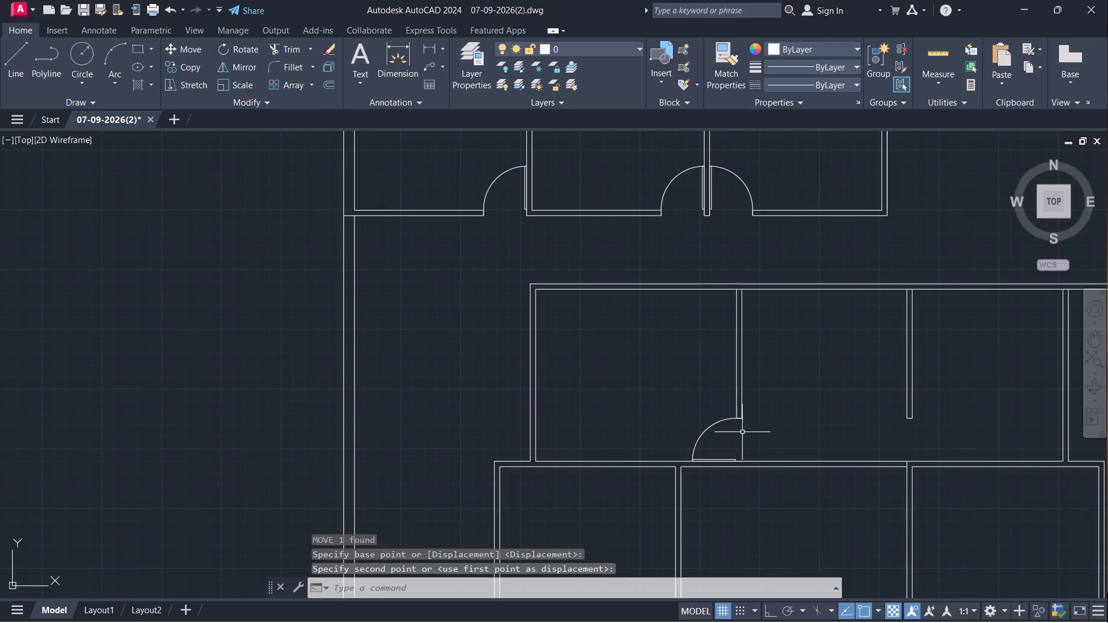
scroll(827, 471, down, 2)
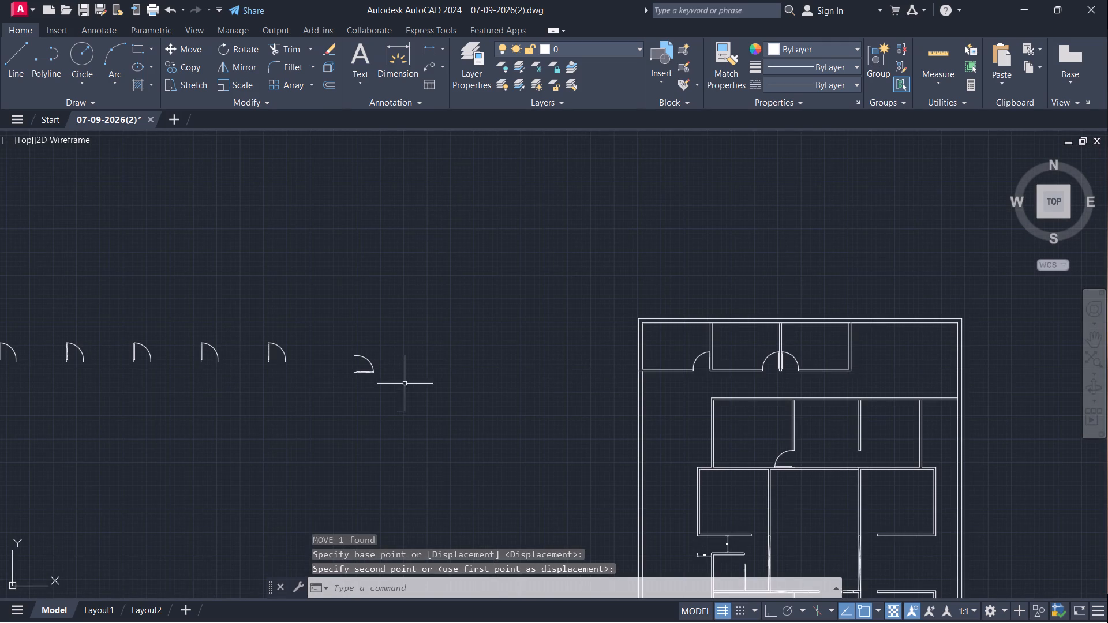
click(368, 360)
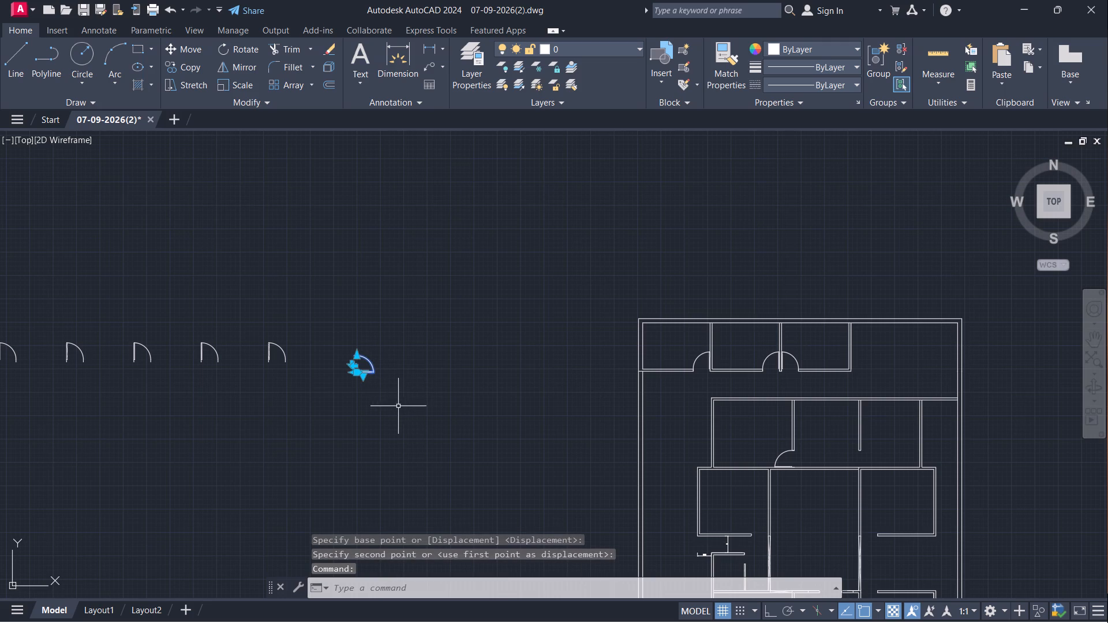
key(m)
key(Return)
scroll(368, 356, up, 3)
click(309, 350)
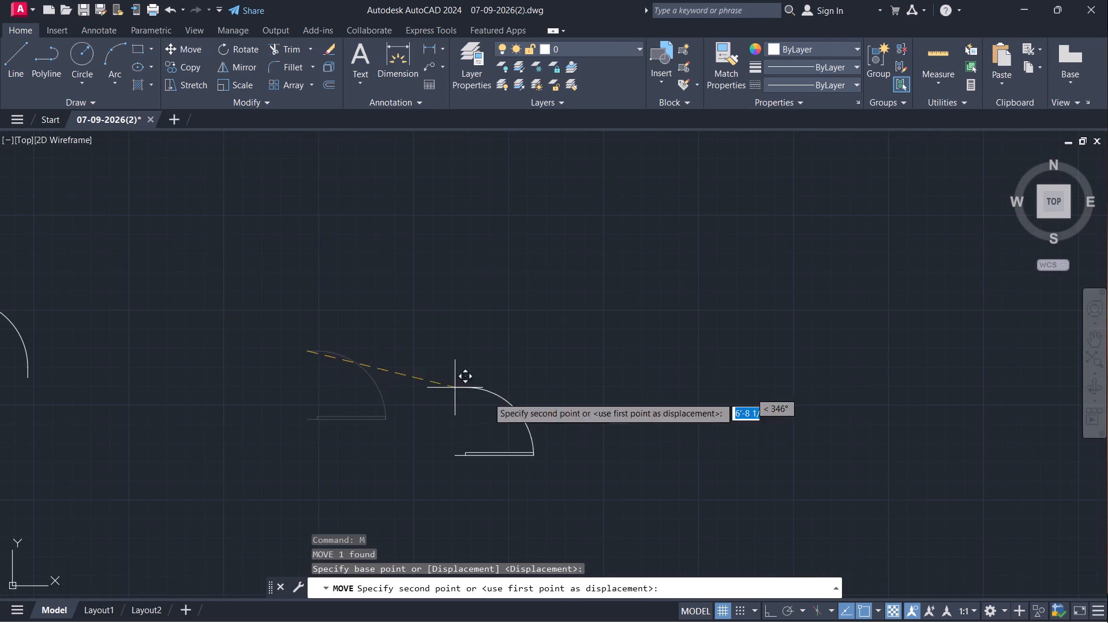
scroll(766, 425, down, 5)
middle_drag(915, 490, 628, 433)
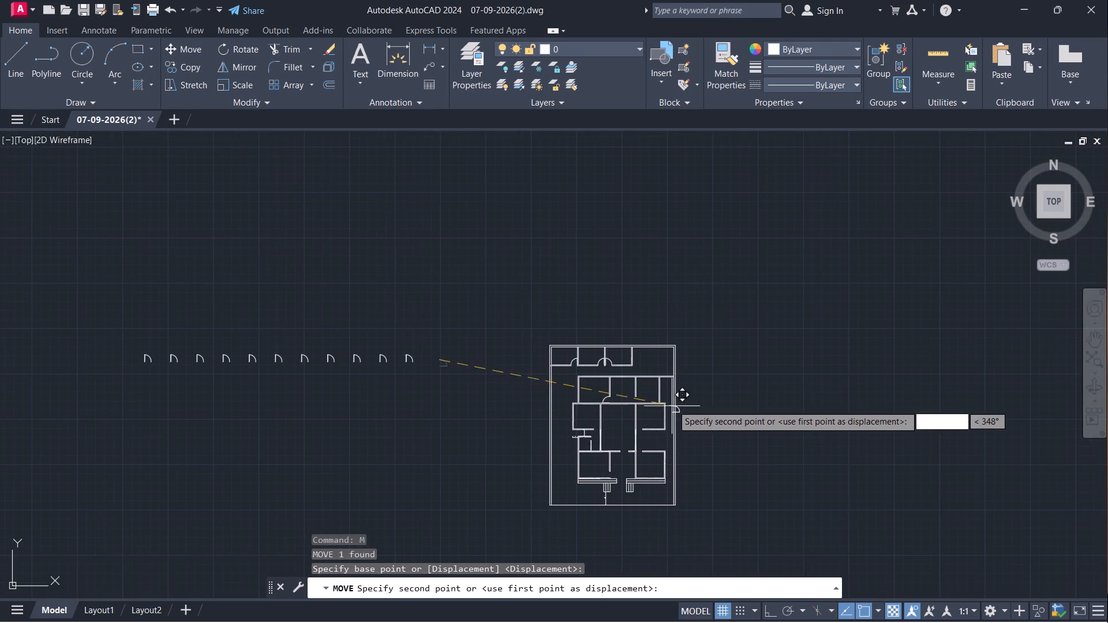
scroll(673, 403, up, 4)
scroll(422, 370, up, 4)
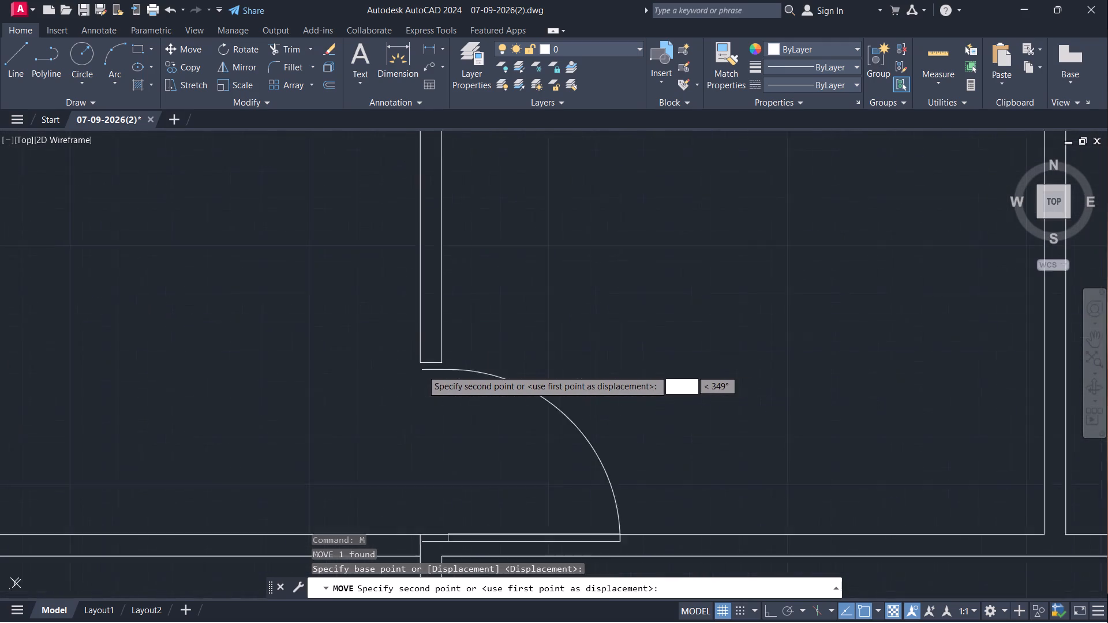
scroll(422, 370, up, 1)
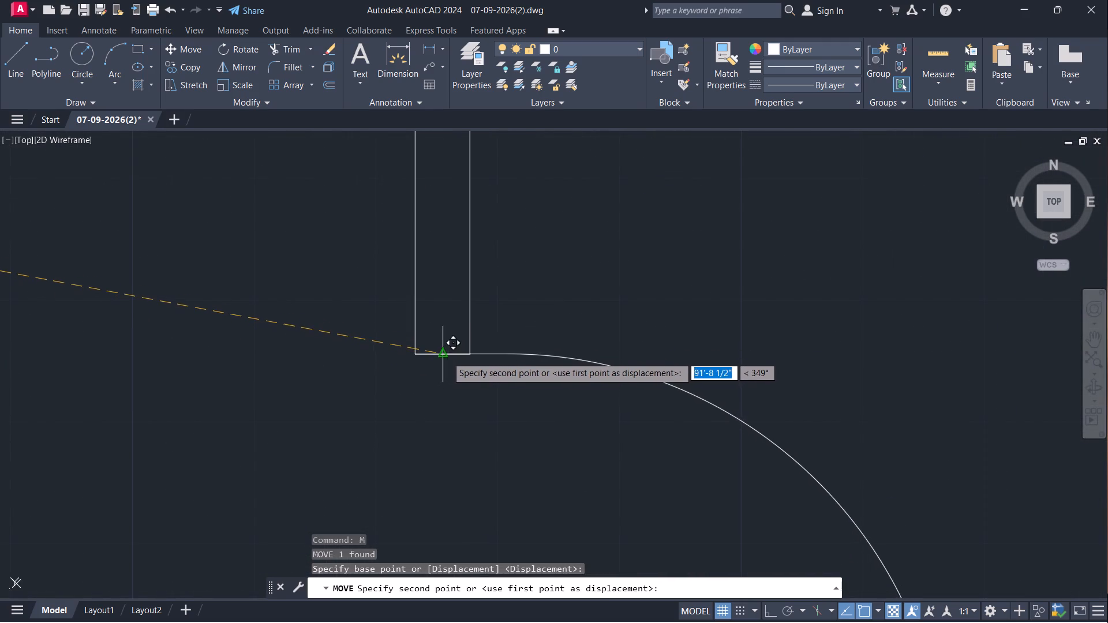
click(456, 381)
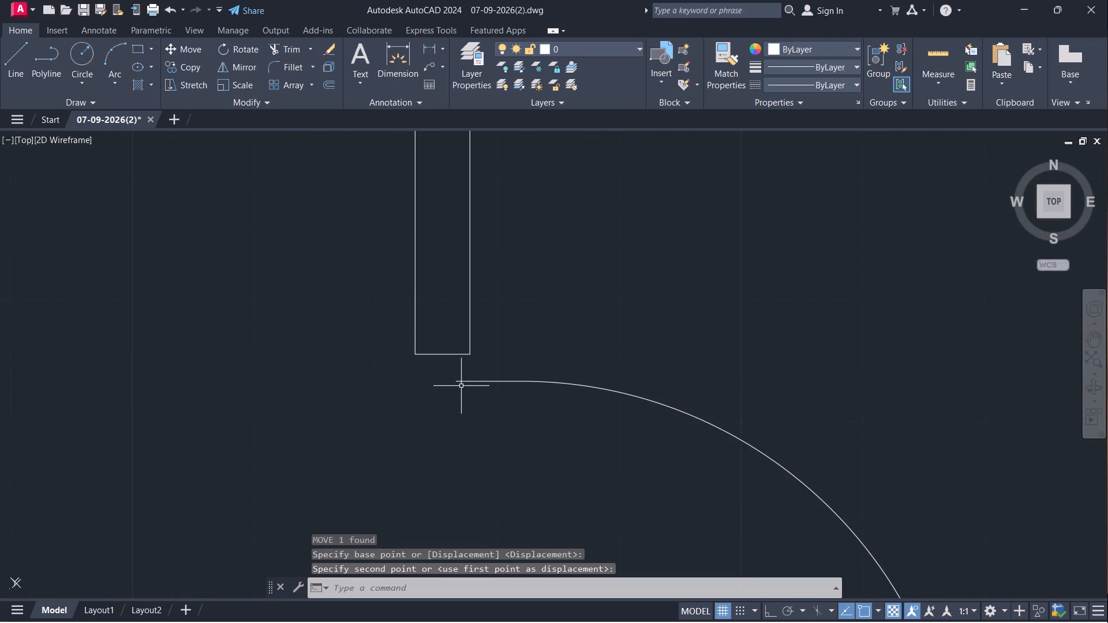
Move the mirrored door from its latch-side jamb end onto the southwest corner of the middle partition's free end.
click(465, 380)
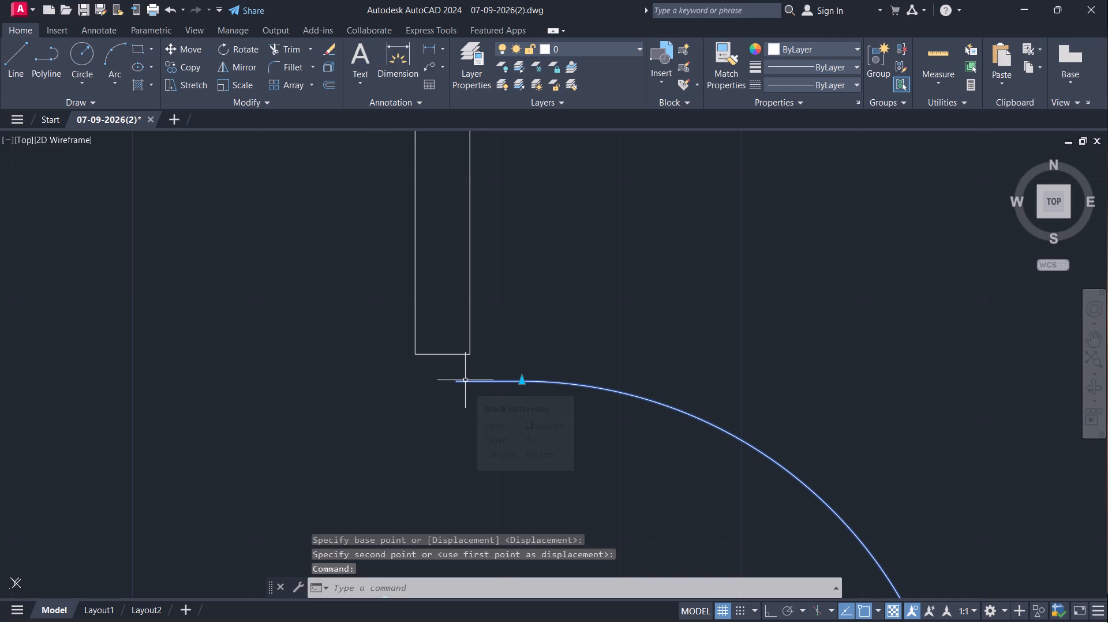
key(m)
key(Return)
scroll(465, 380, up, 2)
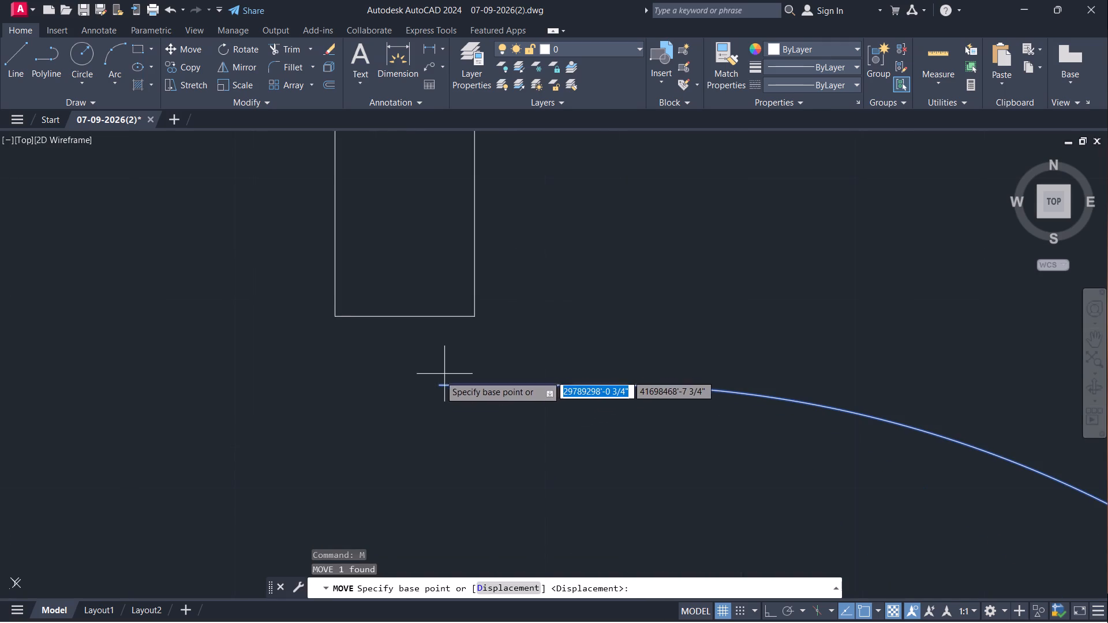
click(437, 382)
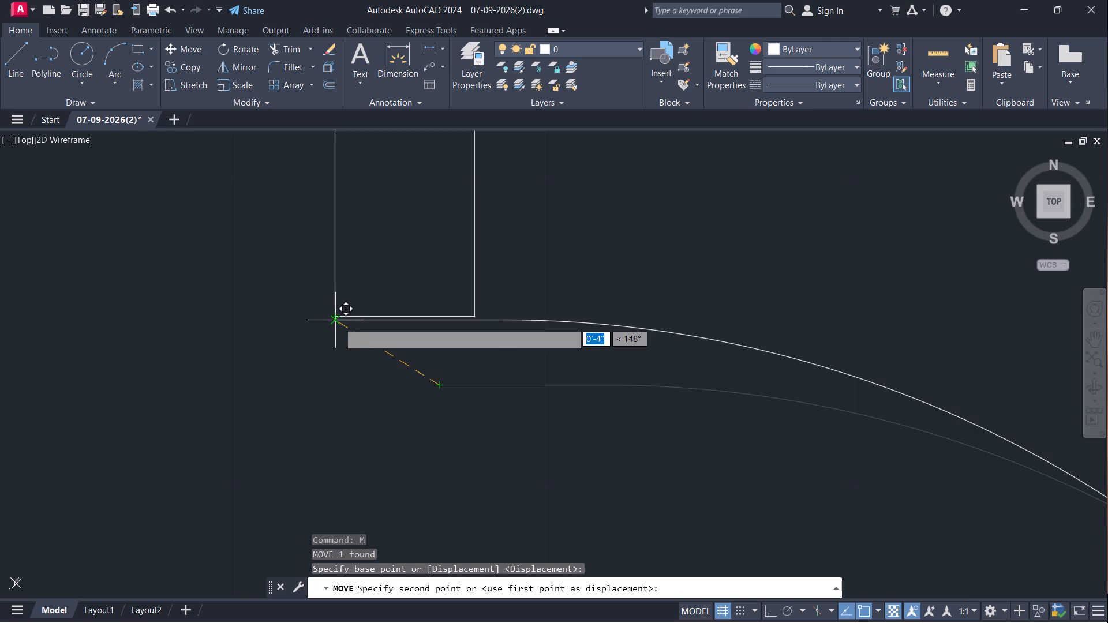
click(330, 316)
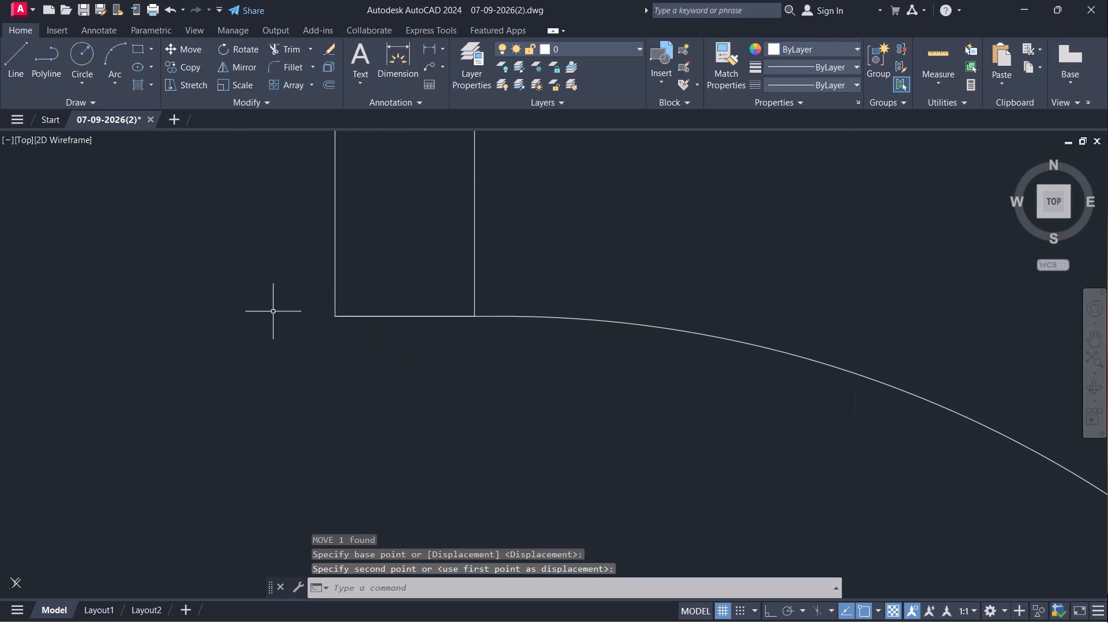
Examine the floor plan below the second row of rooms for wall openings that still need doors.
scroll(498, 422, down, 4)
scroll(554, 433, down, 2)
middle_drag(474, 455, 540, 448)
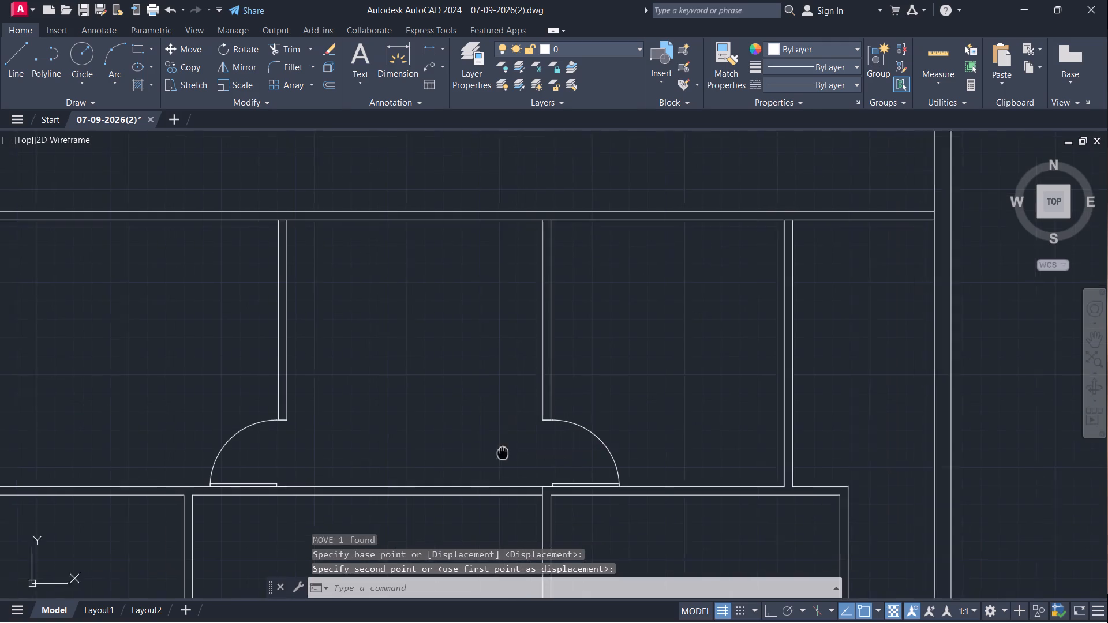
middle_drag(540, 448, 662, 396)
scroll(663, 396, down, 2)
middle_drag(610, 483, 620, 440)
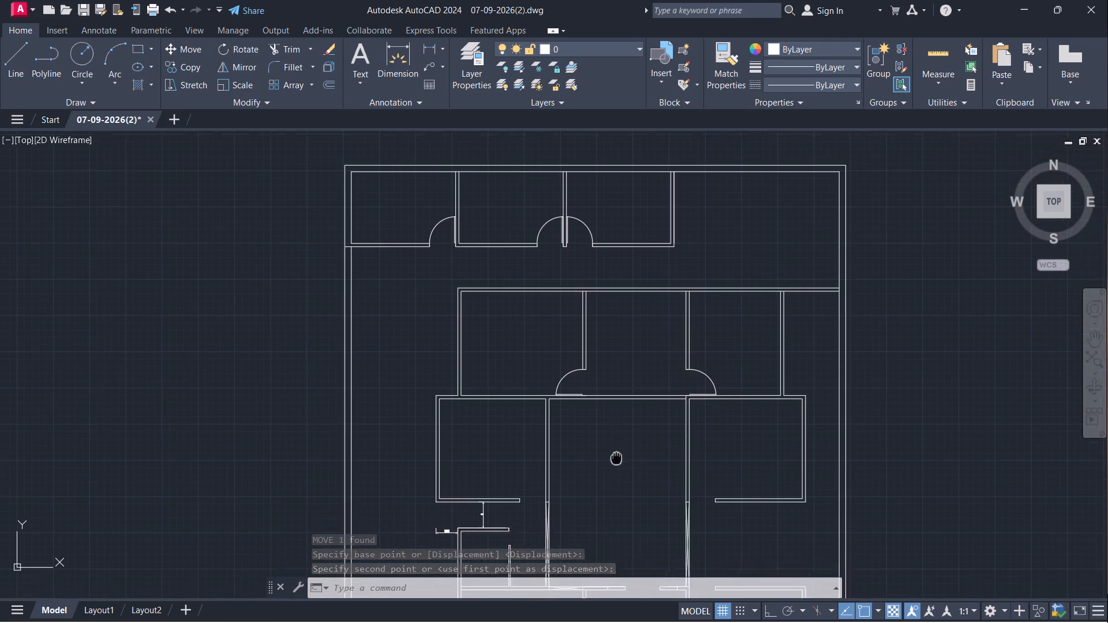
middle_drag(620, 440, 625, 397)
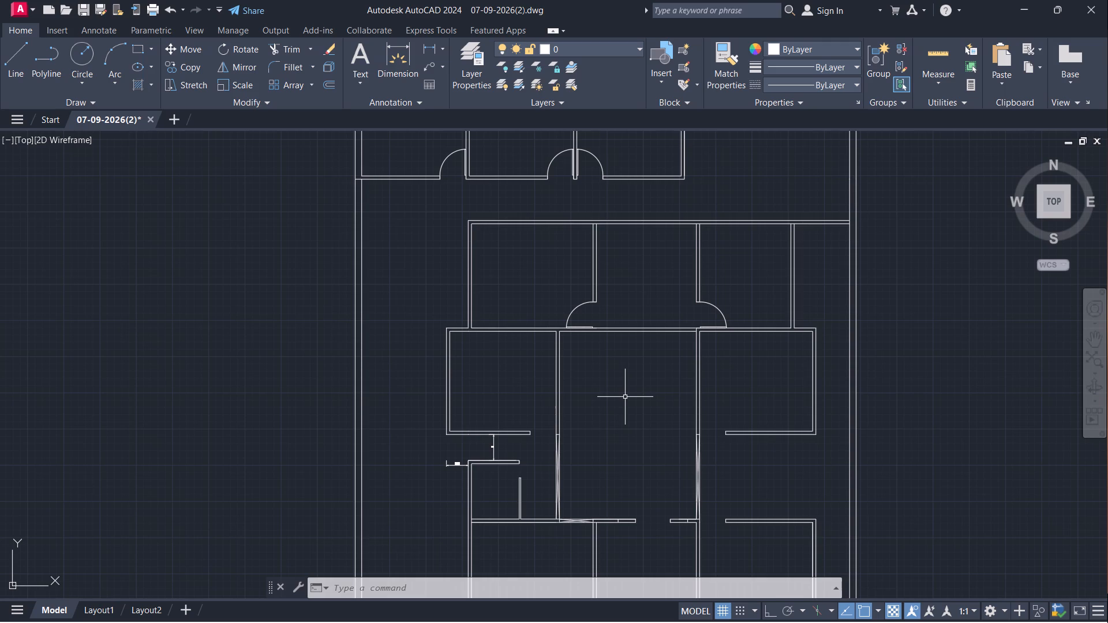
scroll(642, 451, down, 2)
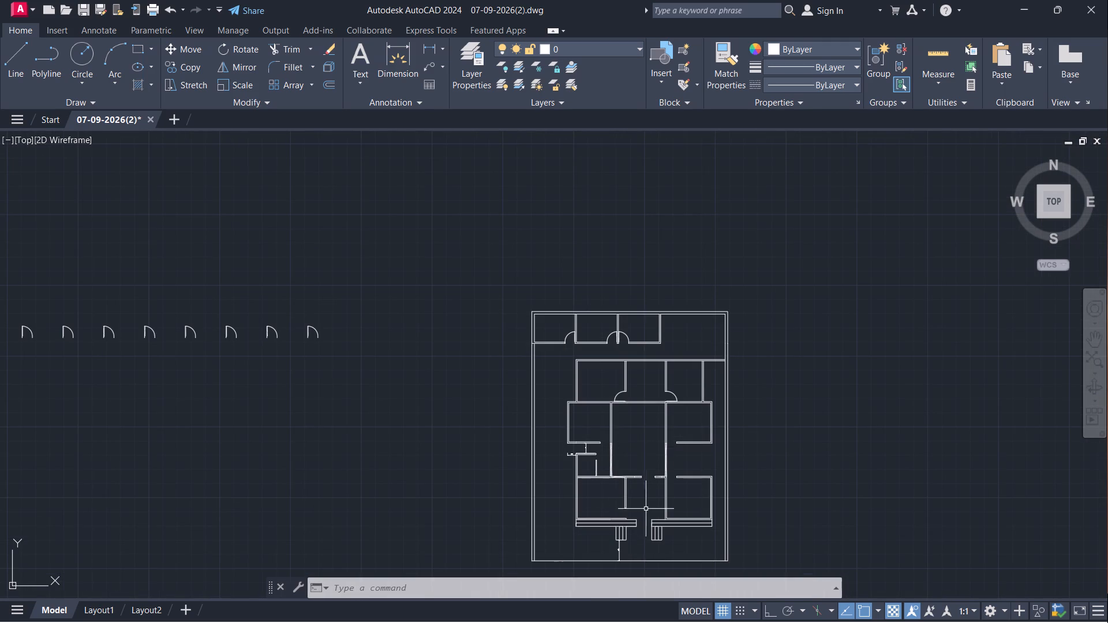
middle_drag(646, 494, 622, 329)
scroll(630, 250, up, 3)
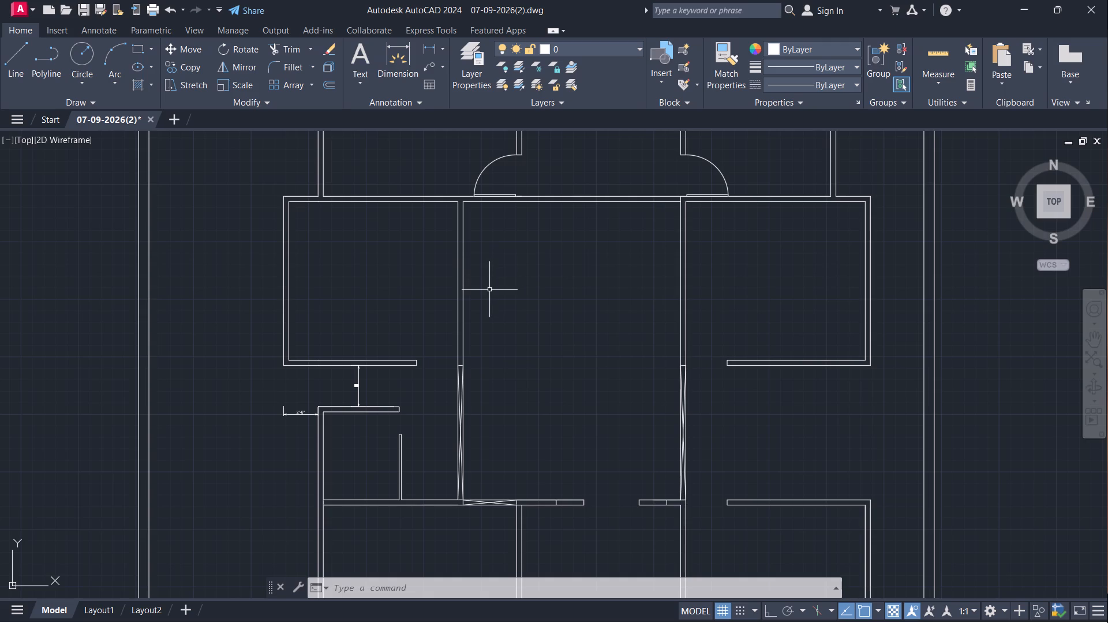
scroll(527, 305, down, 2)
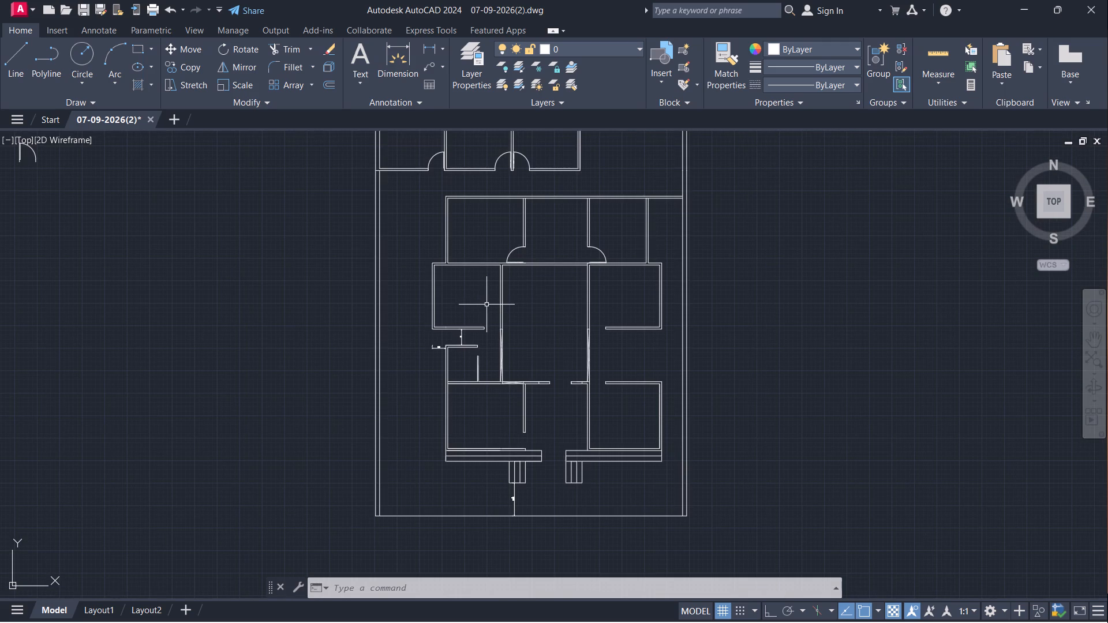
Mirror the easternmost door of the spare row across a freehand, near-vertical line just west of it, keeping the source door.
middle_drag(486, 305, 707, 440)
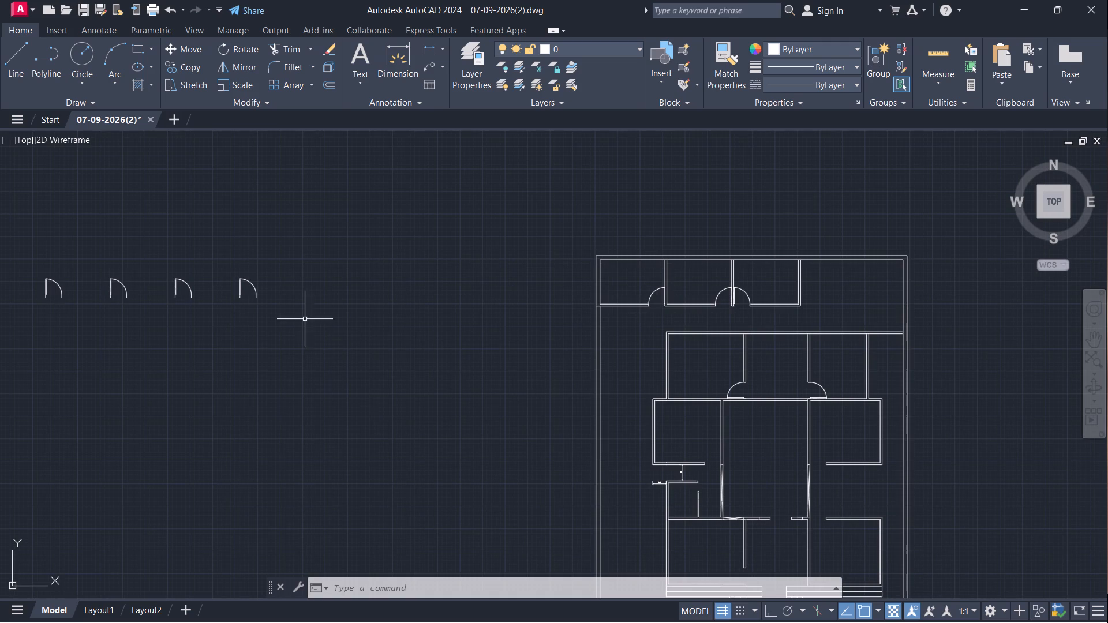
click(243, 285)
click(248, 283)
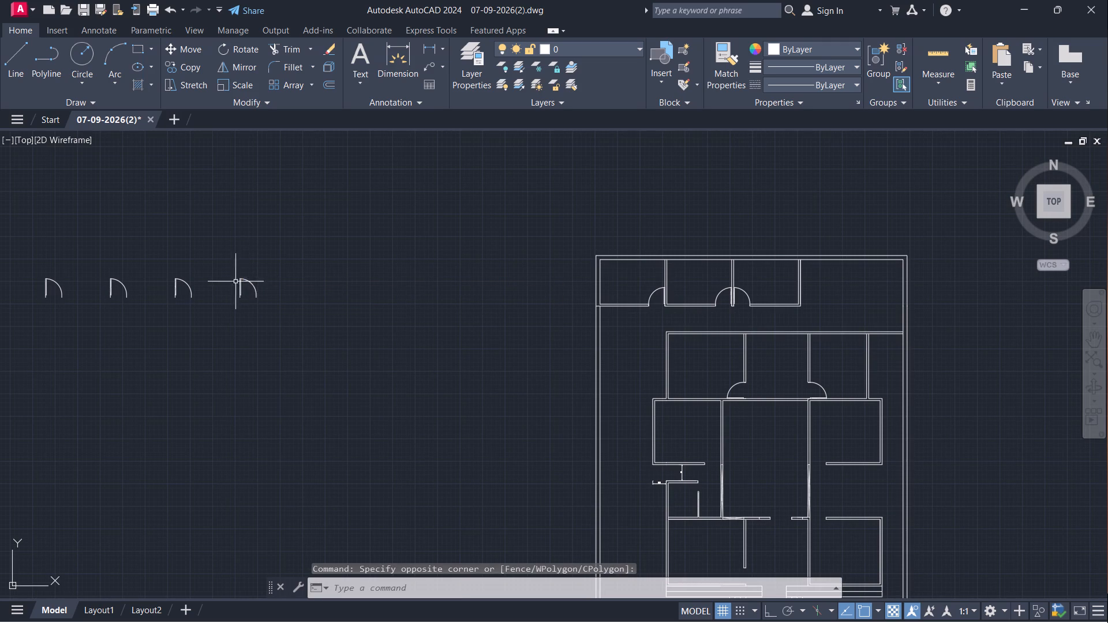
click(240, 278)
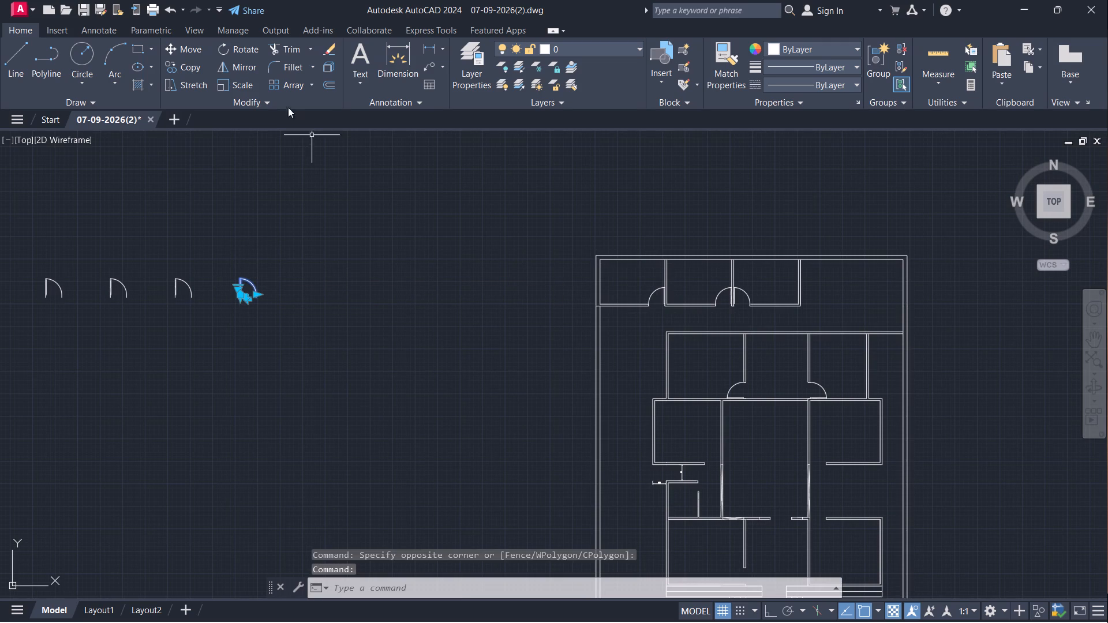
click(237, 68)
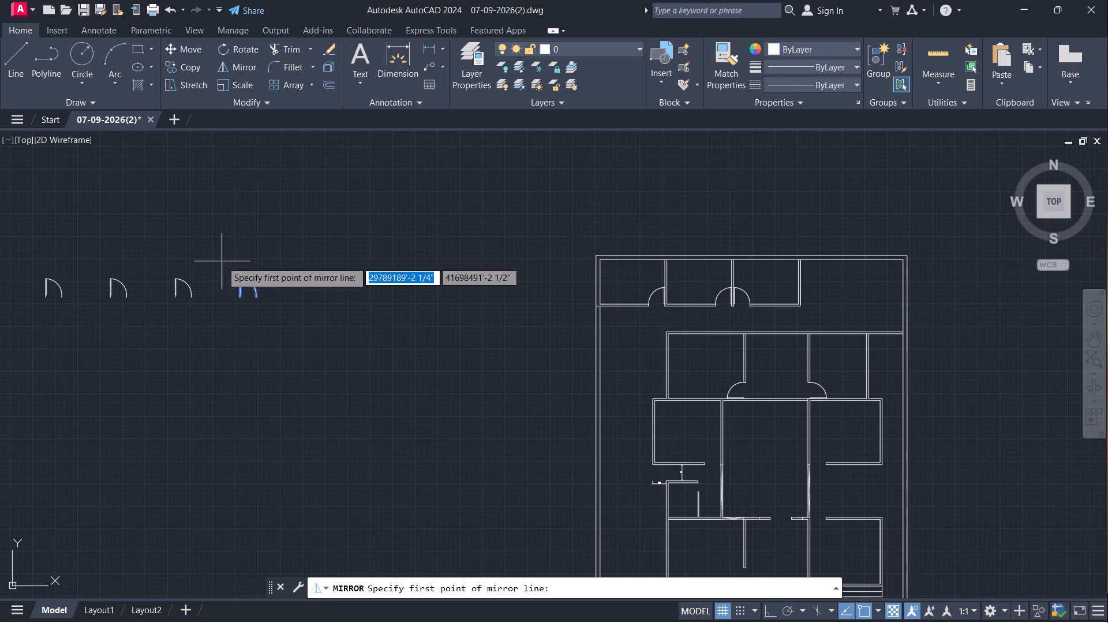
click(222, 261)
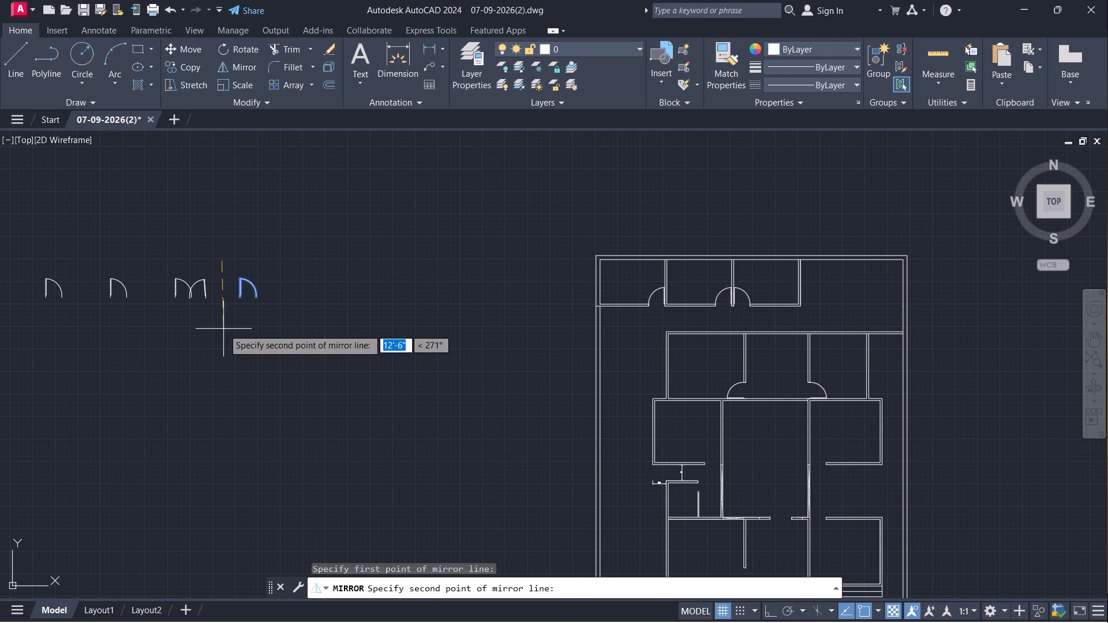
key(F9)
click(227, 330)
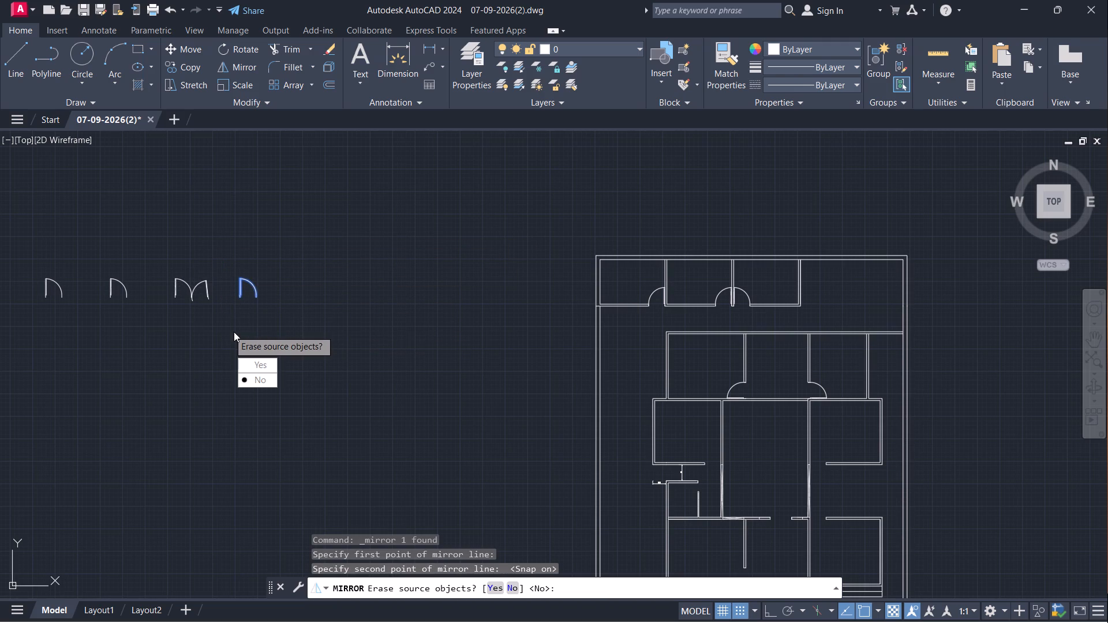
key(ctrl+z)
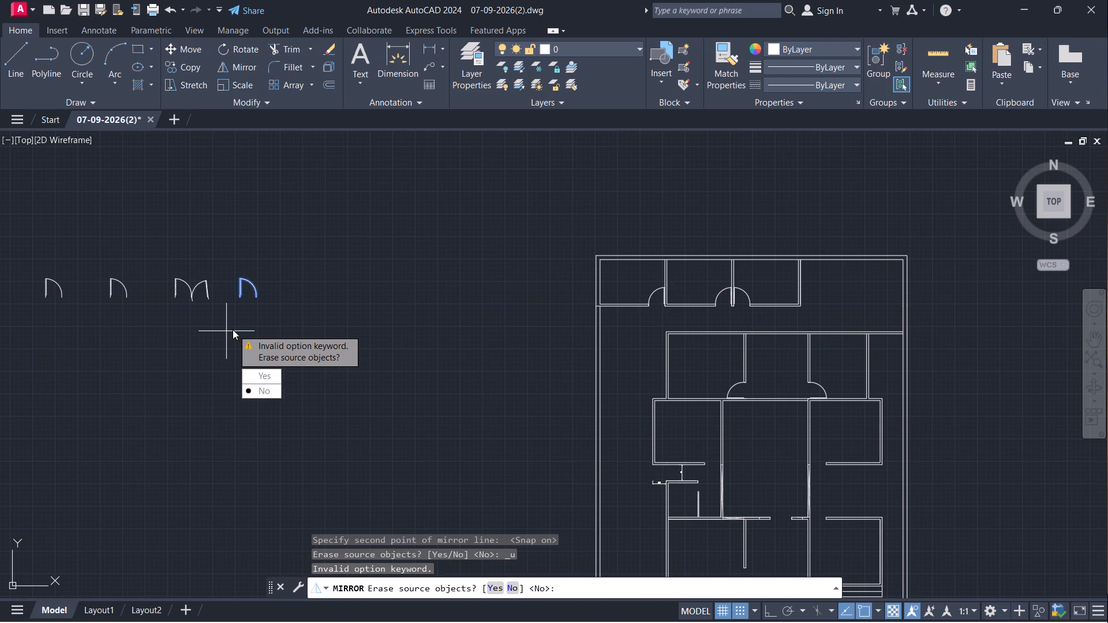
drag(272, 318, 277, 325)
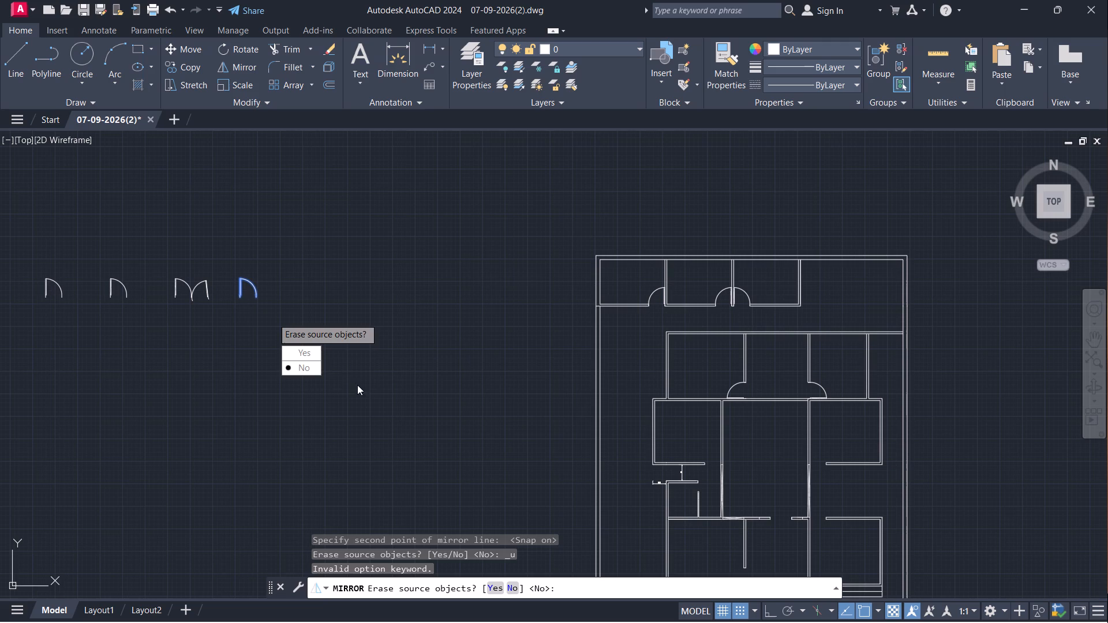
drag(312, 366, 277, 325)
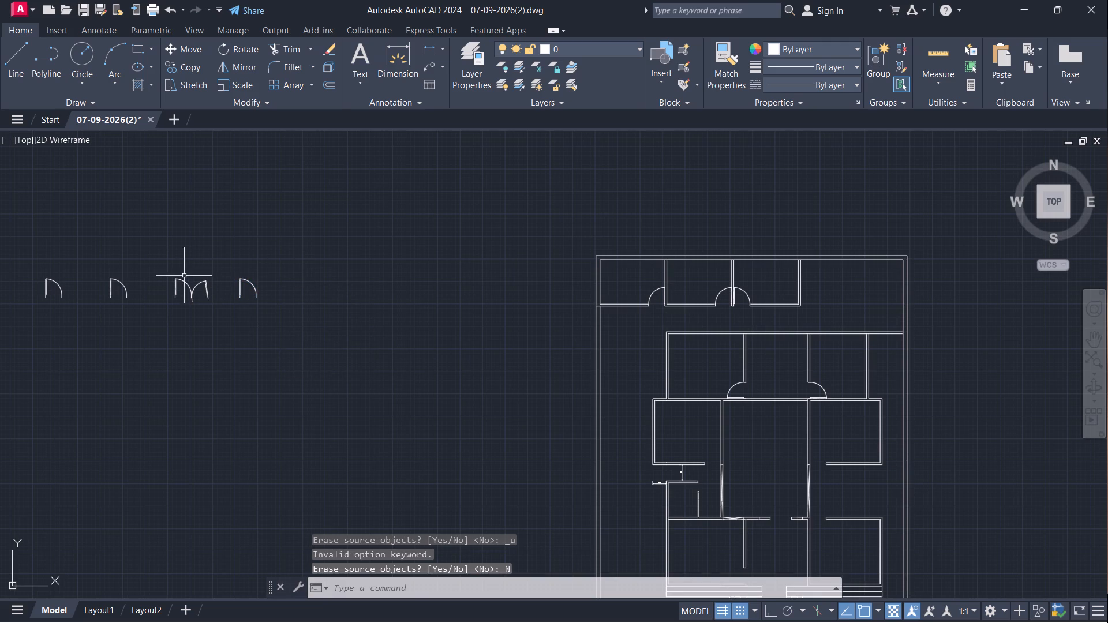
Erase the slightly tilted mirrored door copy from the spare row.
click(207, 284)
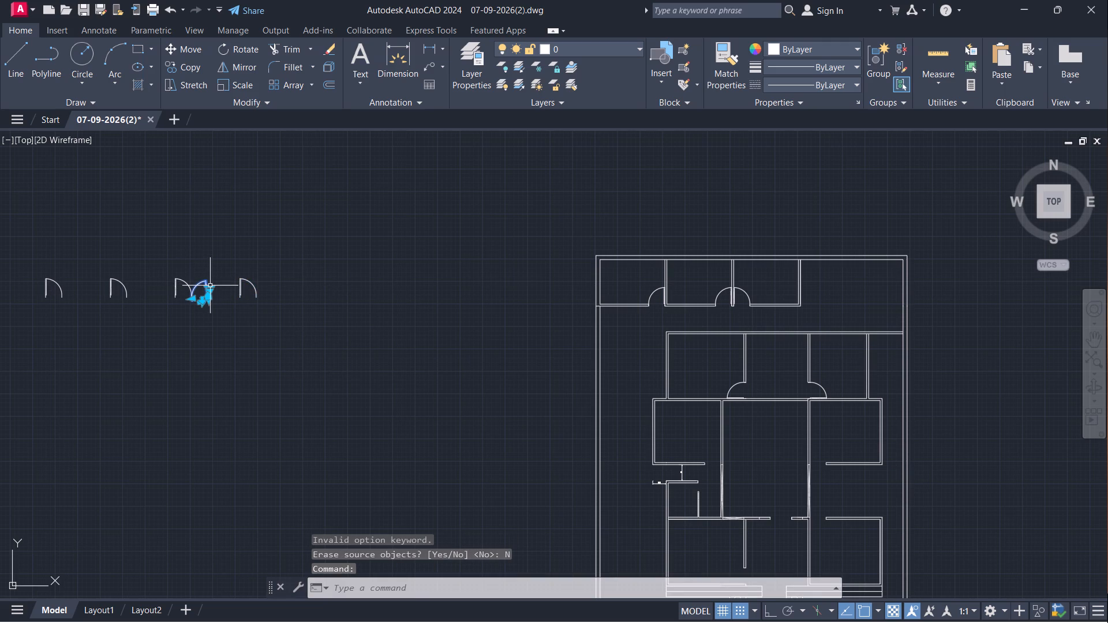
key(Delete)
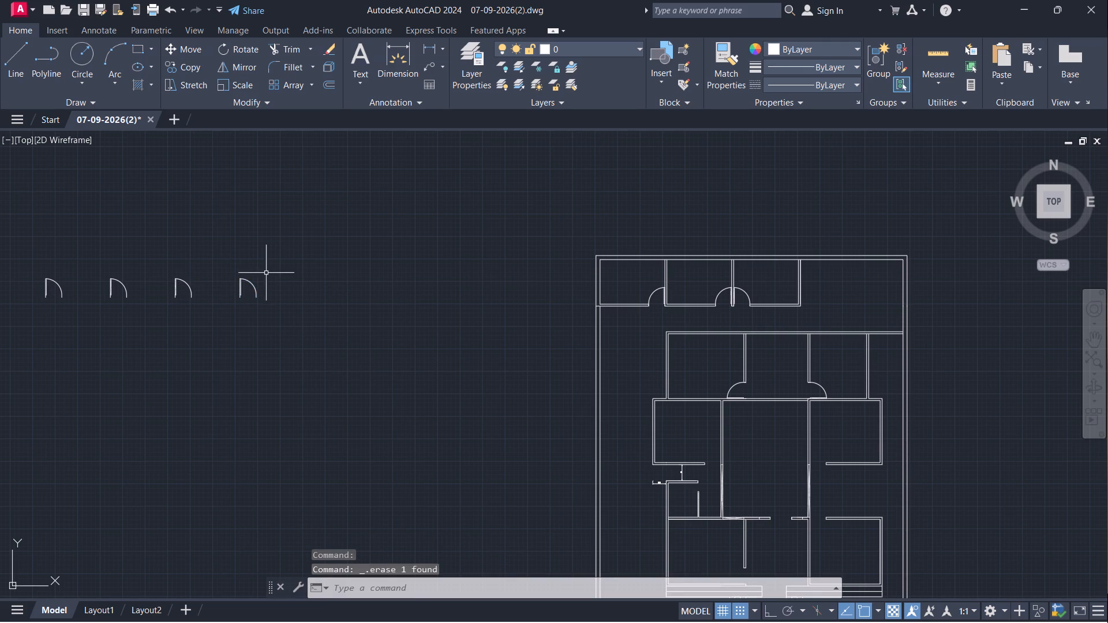
Mirror the easternmost spare door across a vertical line just west of it, with Ortho on, keeping the source door.
click(242, 282)
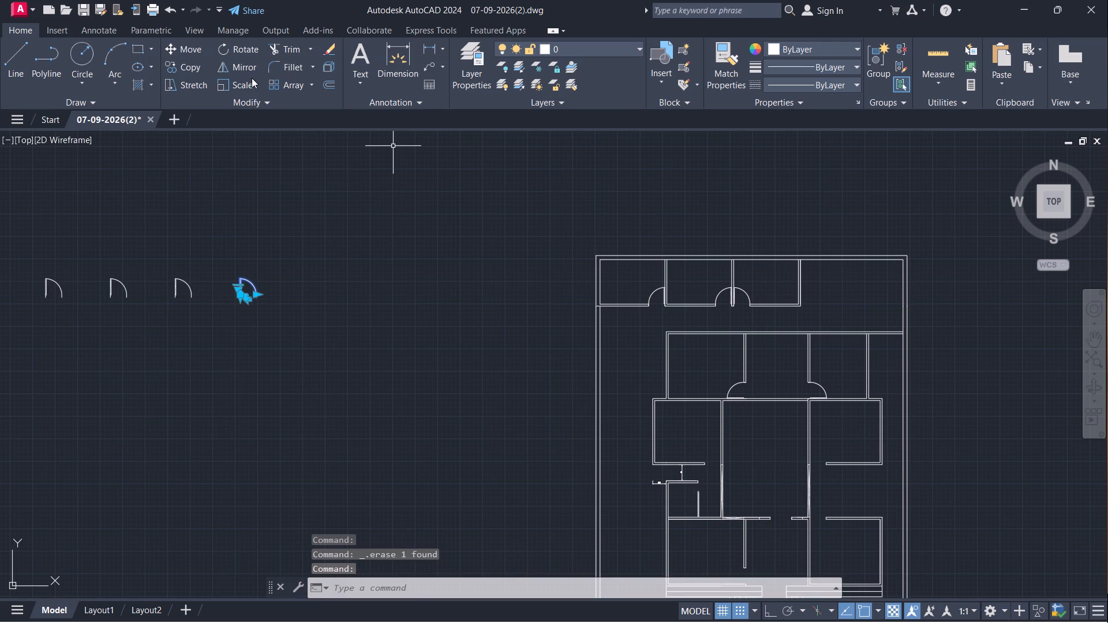
click(248, 69)
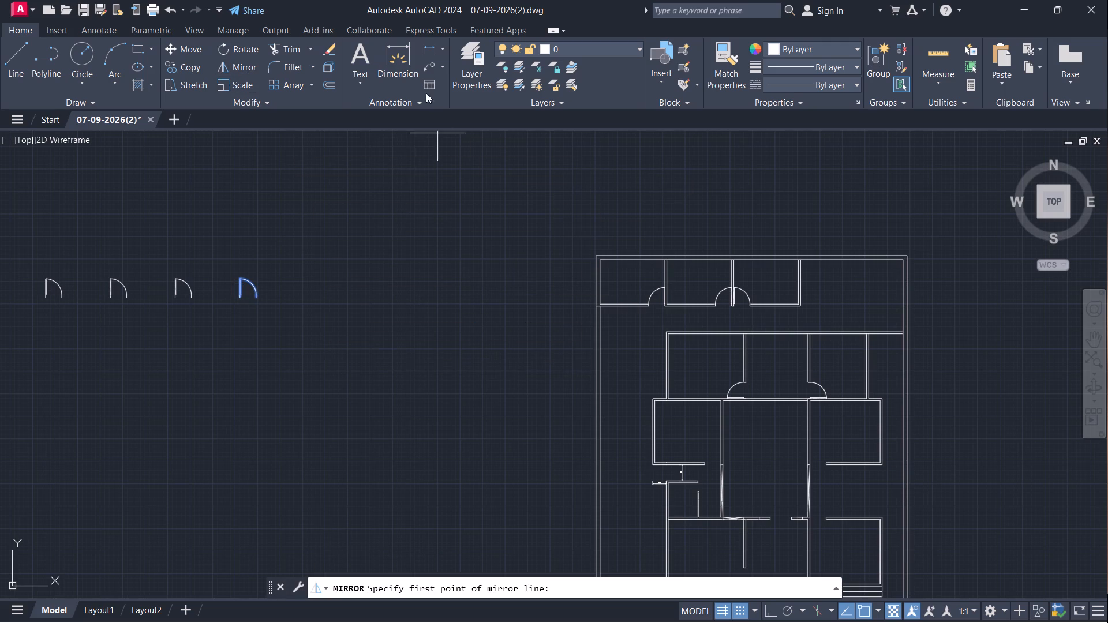
click(222, 277)
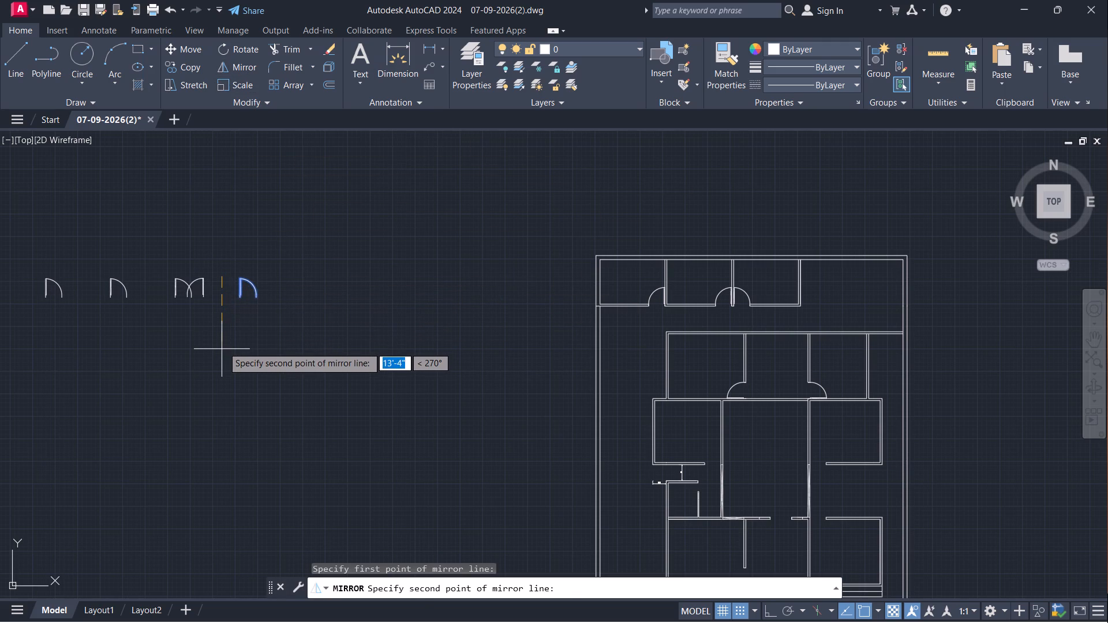
key(F8)
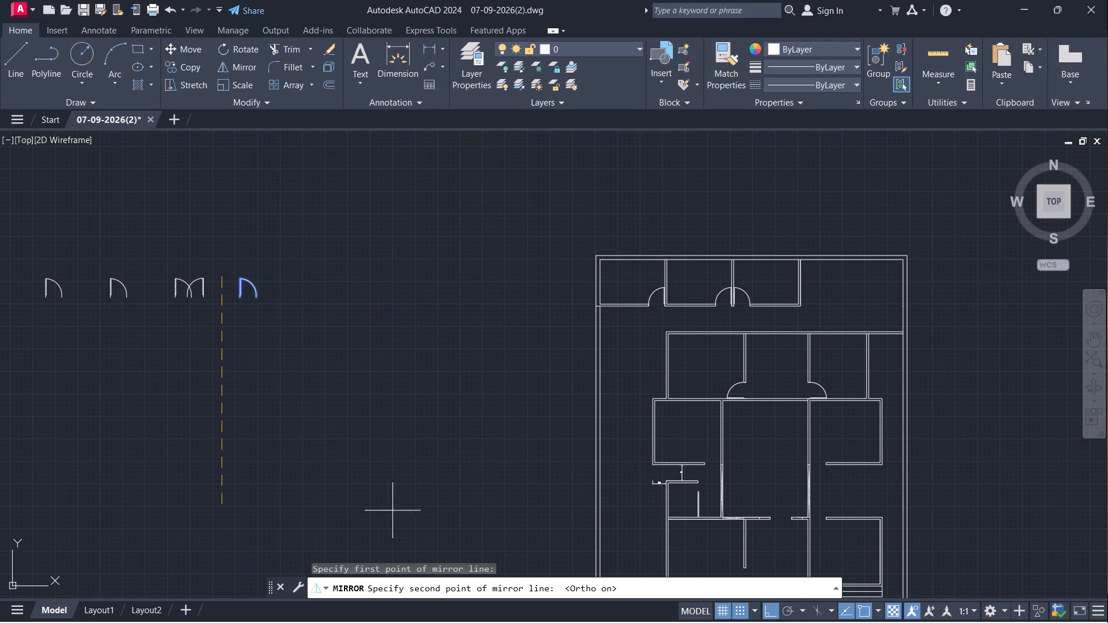
click(358, 503)
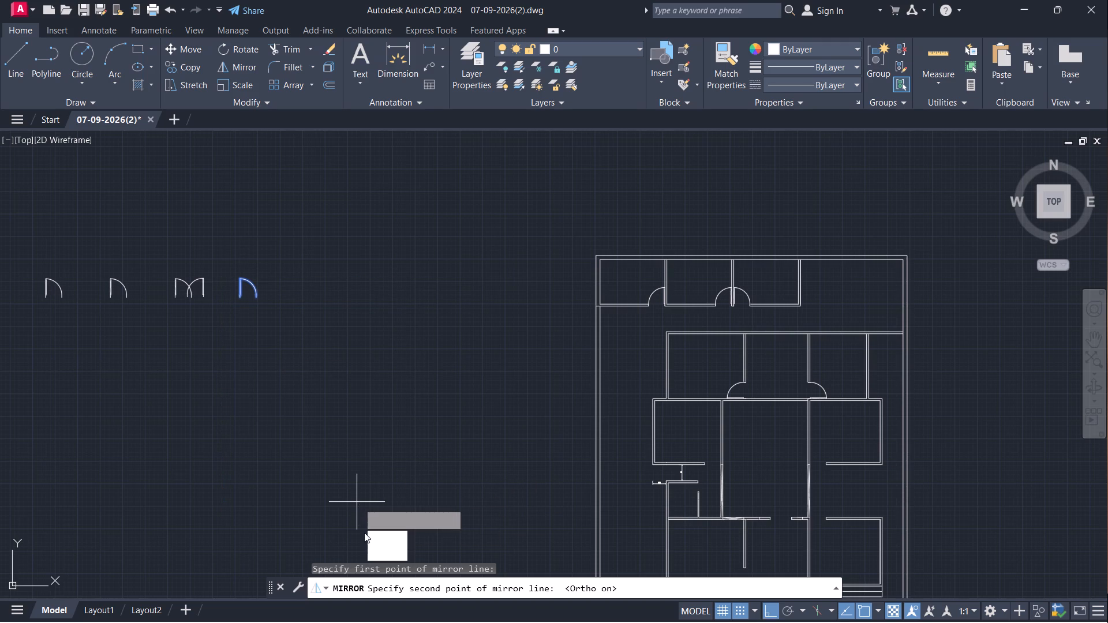
drag(393, 554, 359, 503)
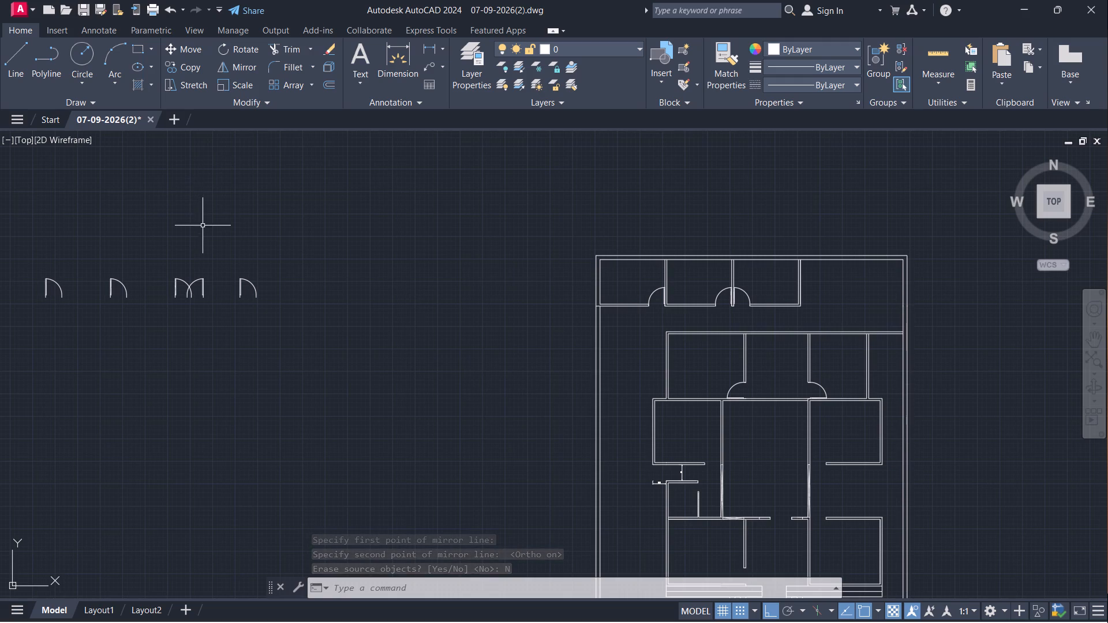
Move the mirrored door, with Snap and Ortho off, from its latch-side jamb end onto the southeast corner of the third-row west room's south wall end.
click(201, 279)
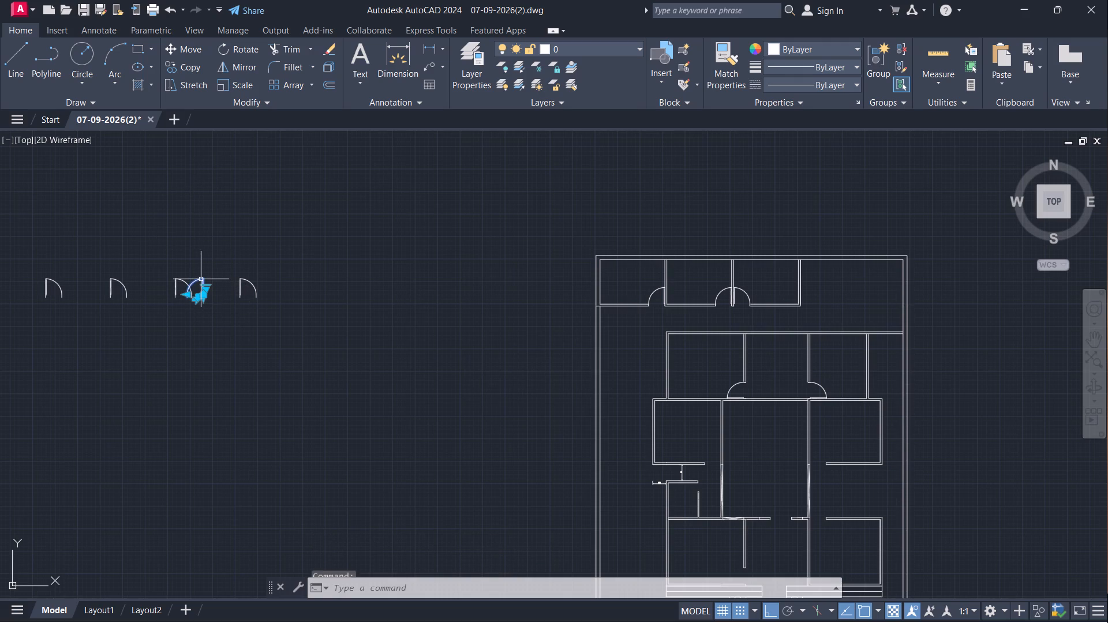
key(m)
key(Return)
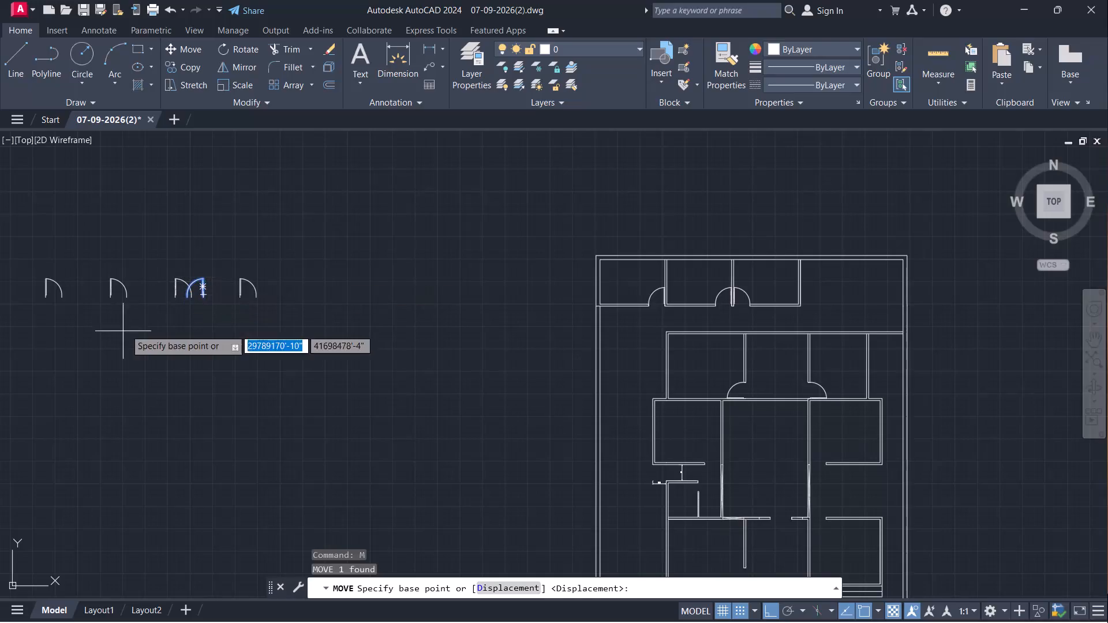
scroll(190, 312, up, 4)
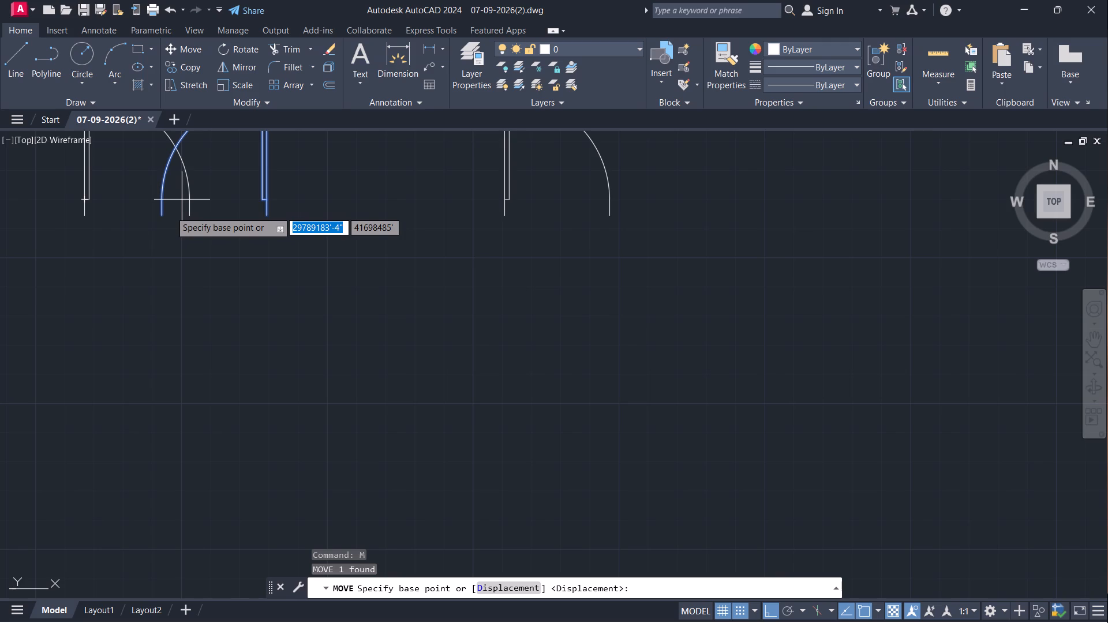
key(F9)
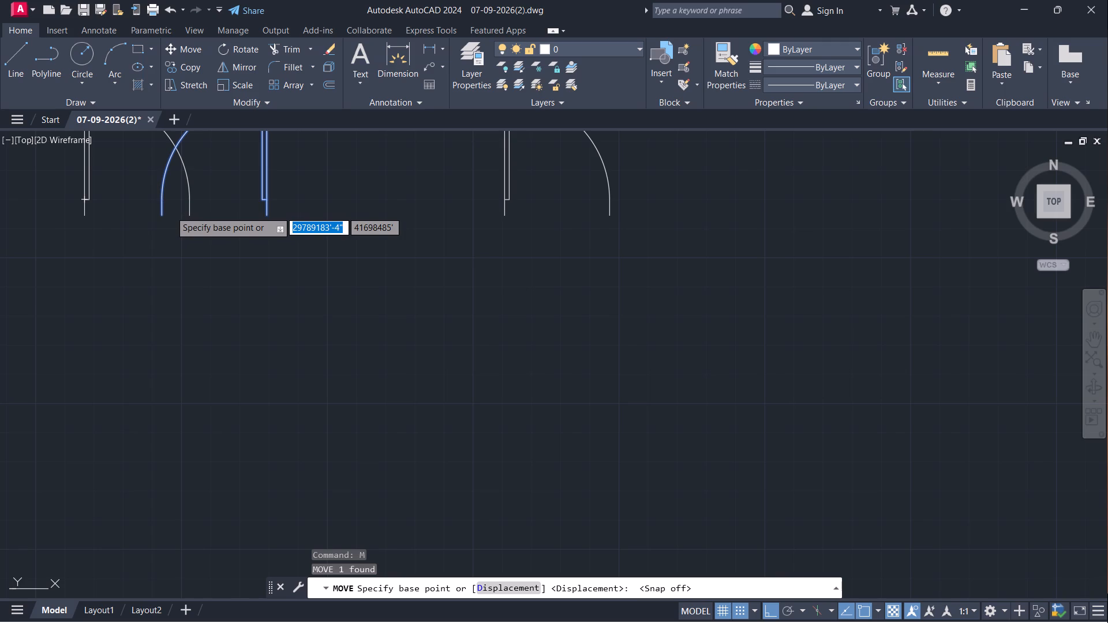
click(160, 216)
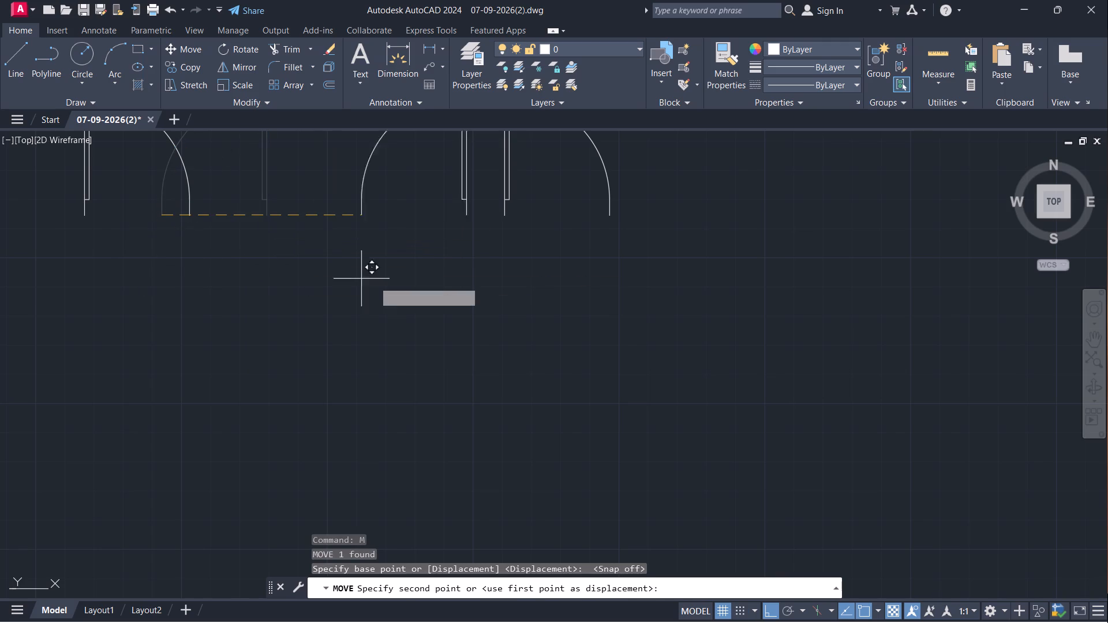
scroll(550, 334, down, 4)
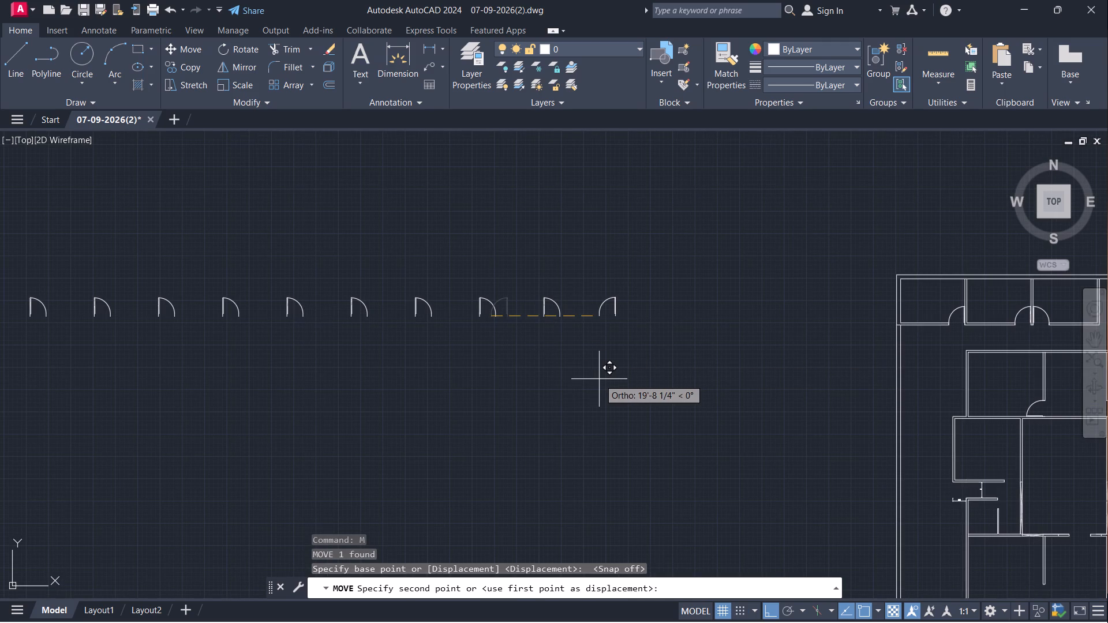
key(F8)
scroll(888, 404, down, 1)
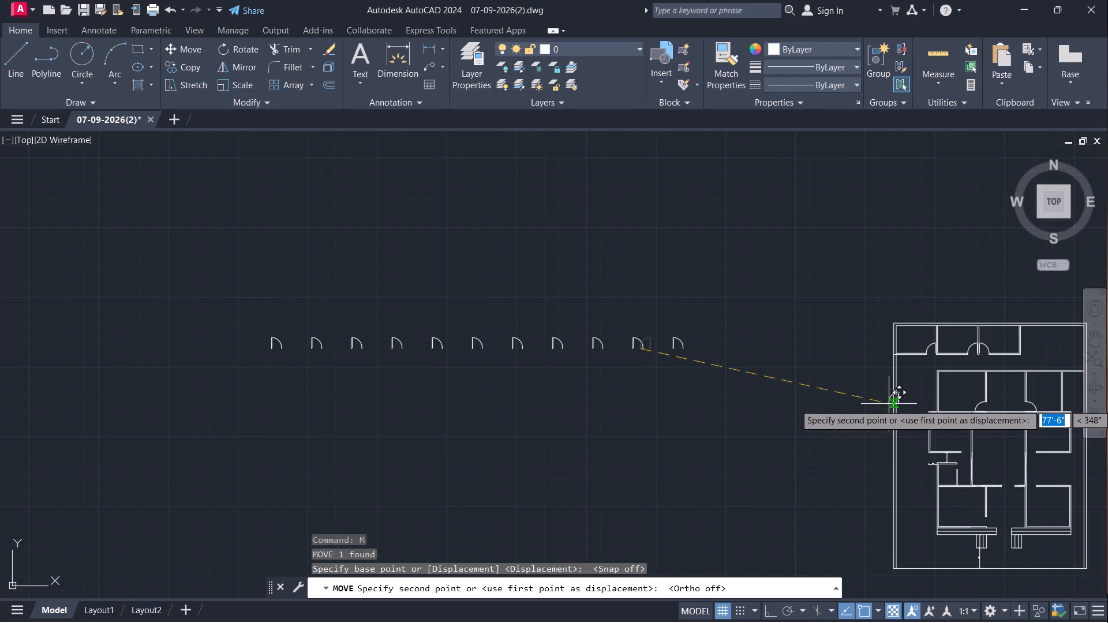
middle_drag(961, 449, 579, 411)
scroll(582, 400, up, 3)
scroll(572, 472, up, 4)
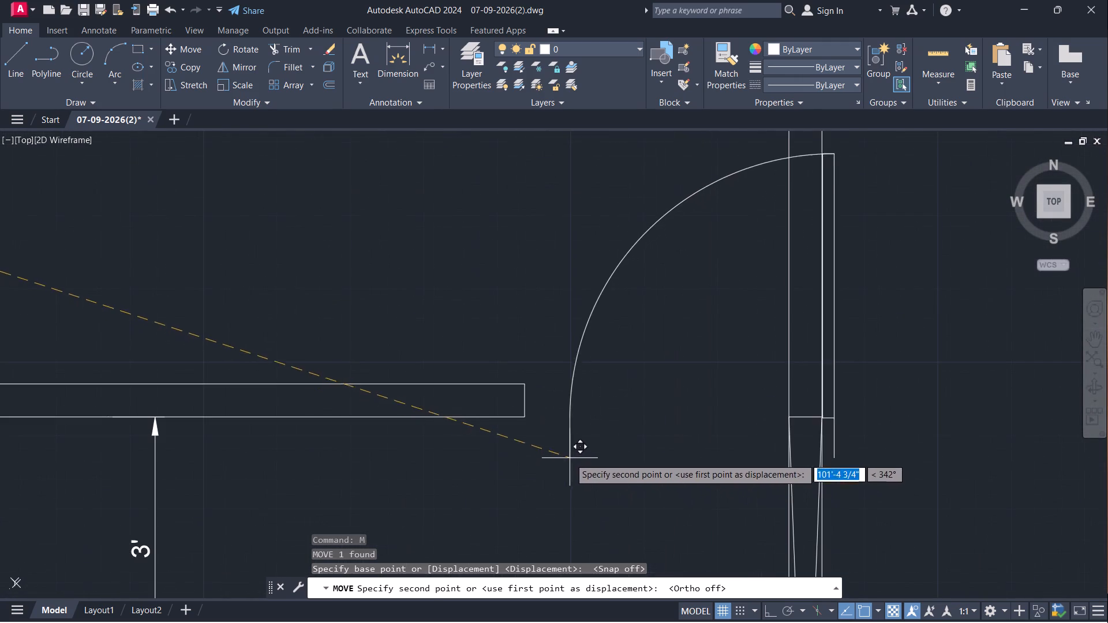
click(524, 415)
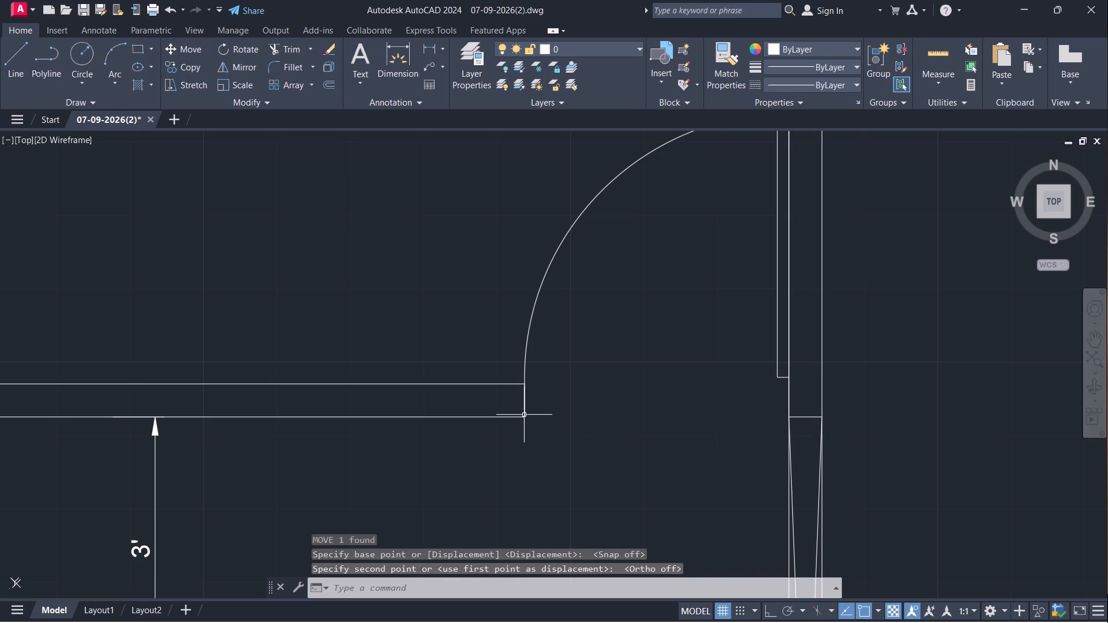
Move the easternmost spare door from its latch-side jamb end onto the southwest corner of the third-row east room's south wall end.
scroll(752, 423, down, 4)
scroll(875, 441, down, 2)
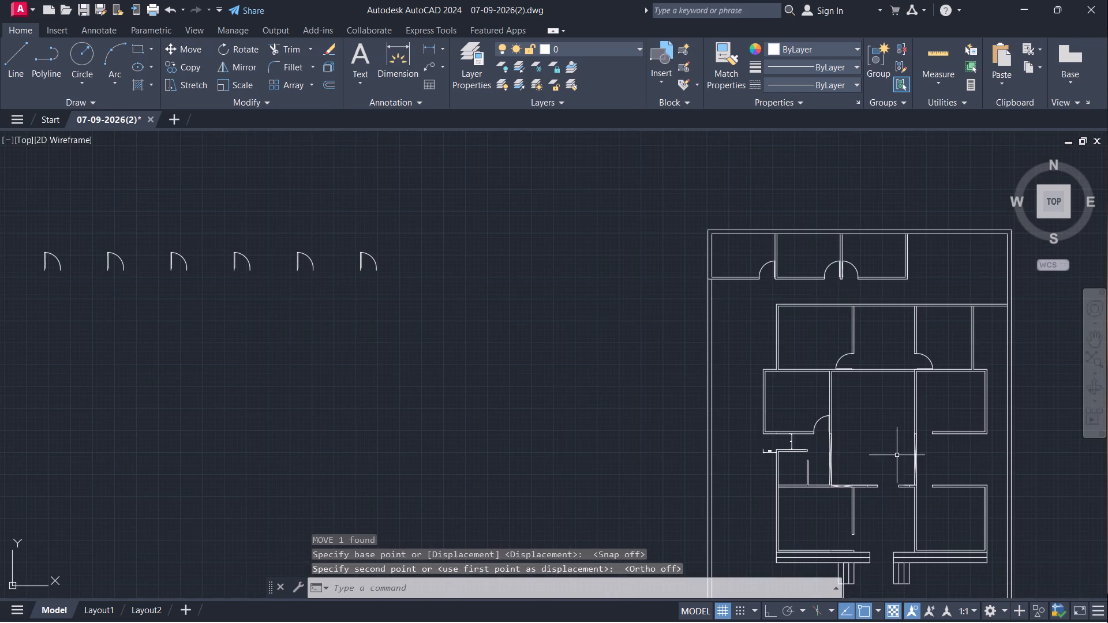
middle_drag(889, 462, 802, 441)
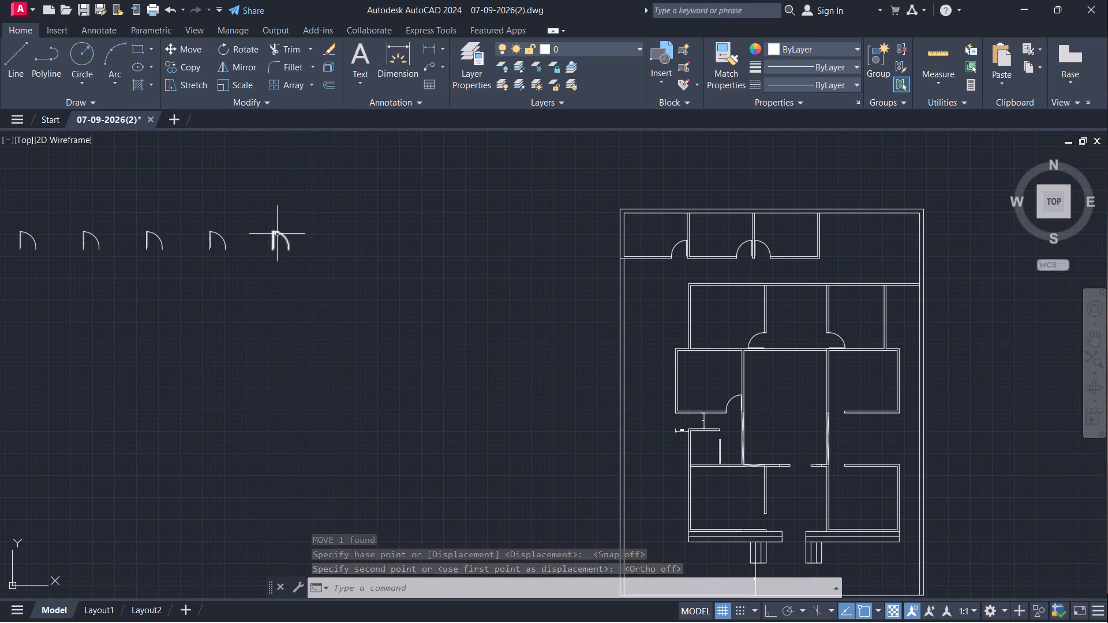
click(277, 234)
key(m)
key(Return)
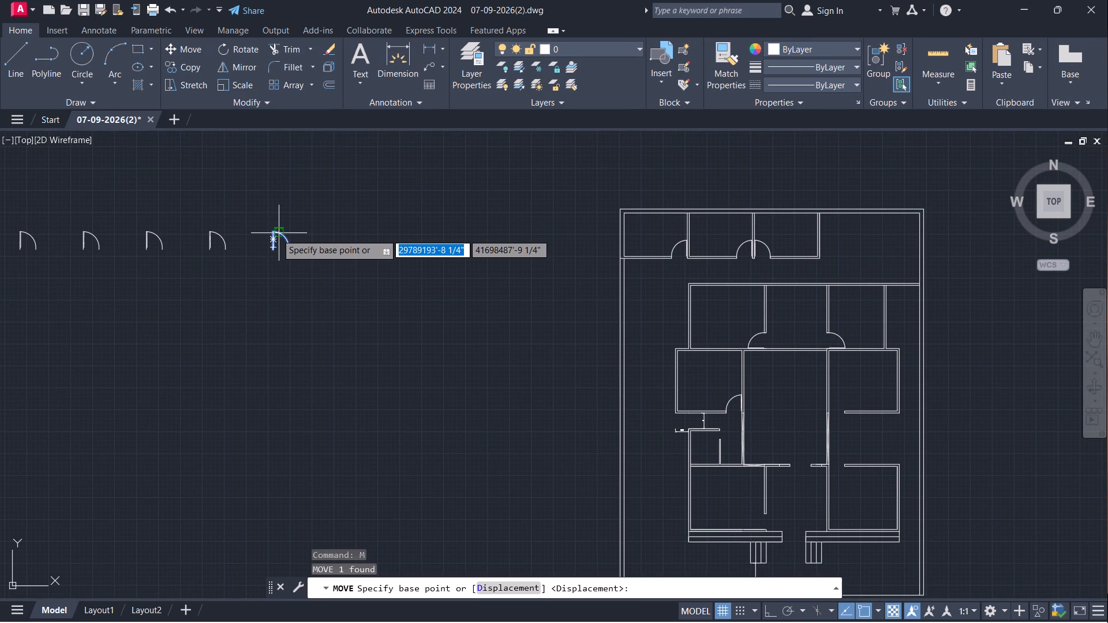
scroll(299, 219, up, 3)
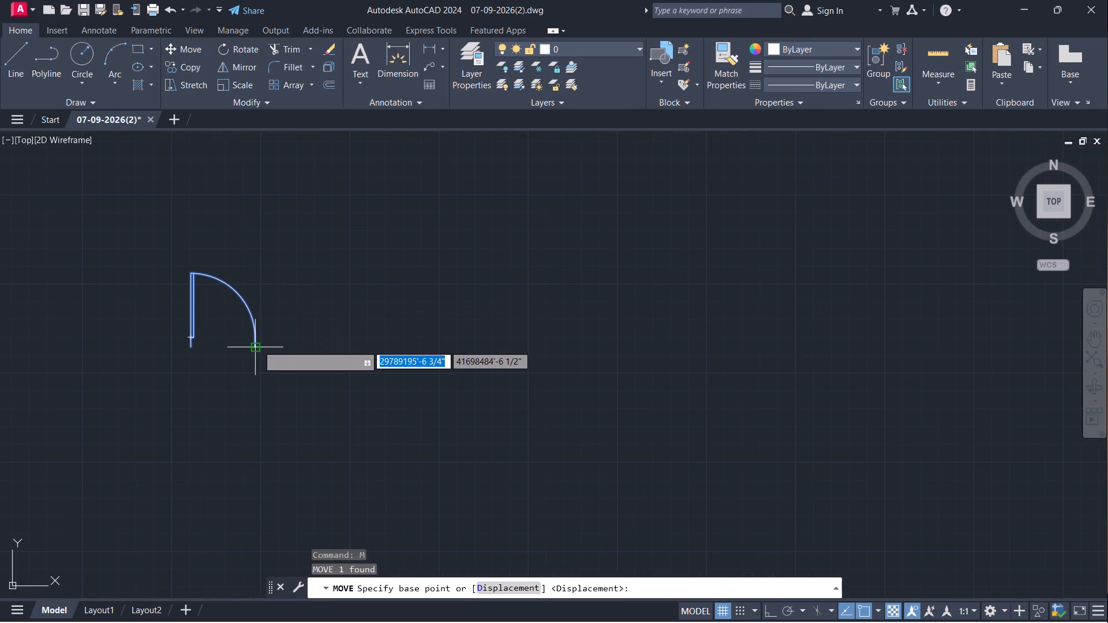
click(259, 345)
scroll(636, 415, down, 5)
middle_drag(830, 465, 512, 376)
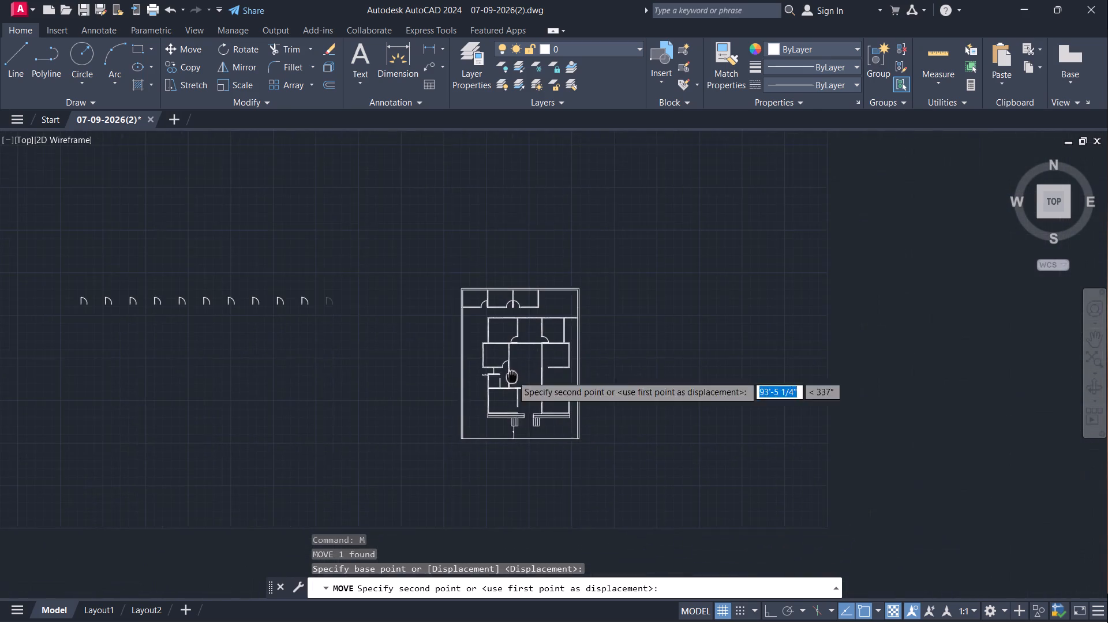
scroll(536, 368, up, 8)
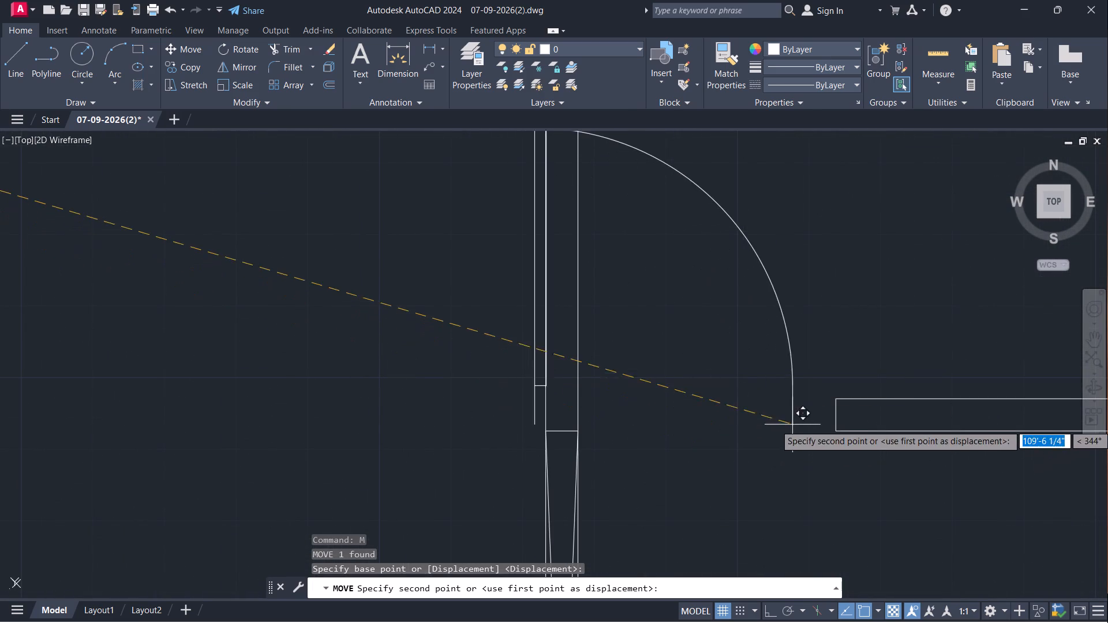
click(837, 434)
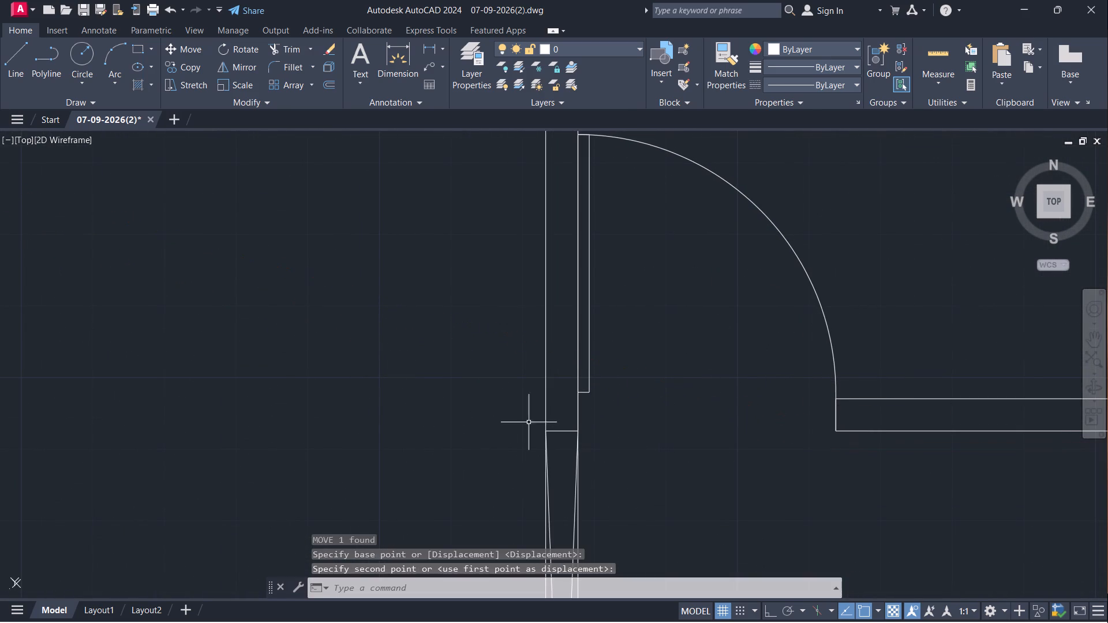
Mirror the easternmost spare door across a horizontal line north of the row, with Ortho on, keeping the source door.
scroll(519, 414, down, 5)
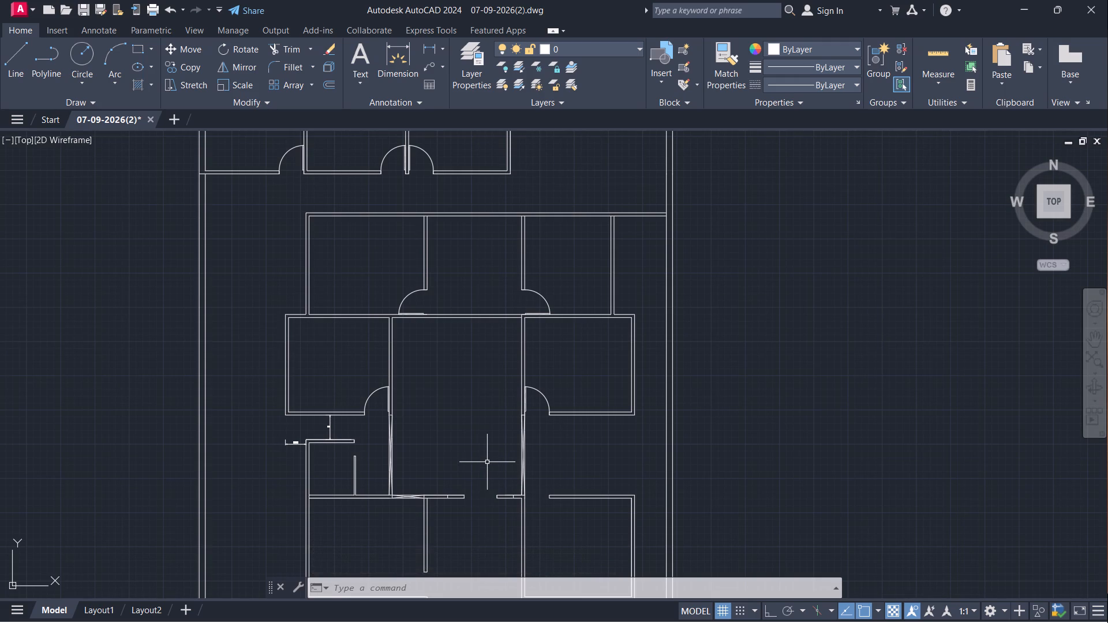
middle_drag(463, 487, 482, 471)
middle_drag(482, 471, 508, 438)
scroll(508, 438, down, 1)
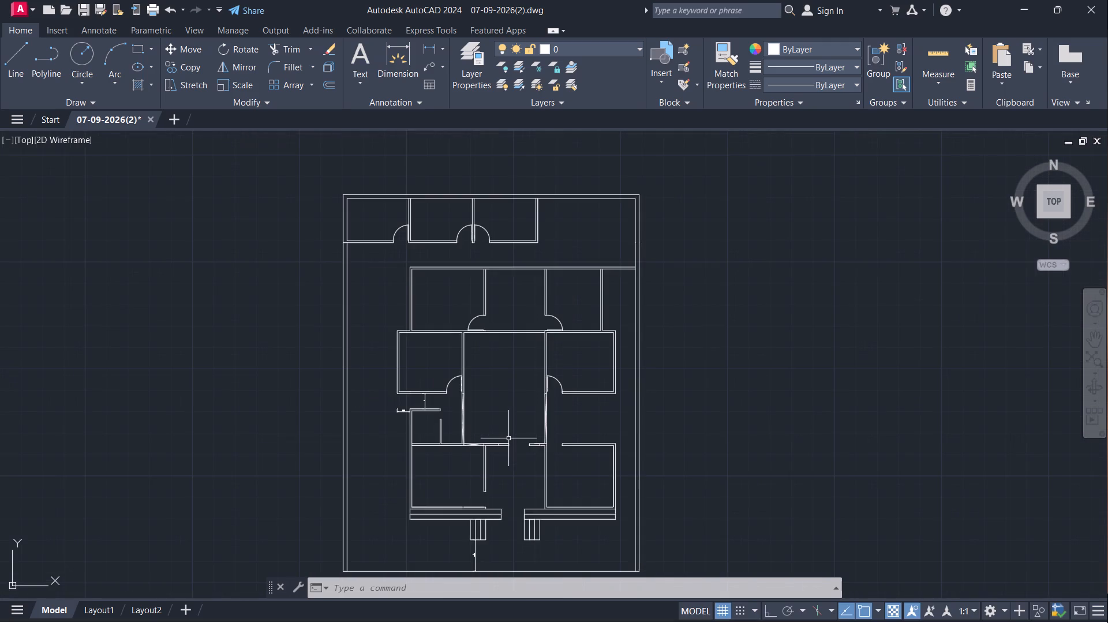
scroll(508, 438, down, 1)
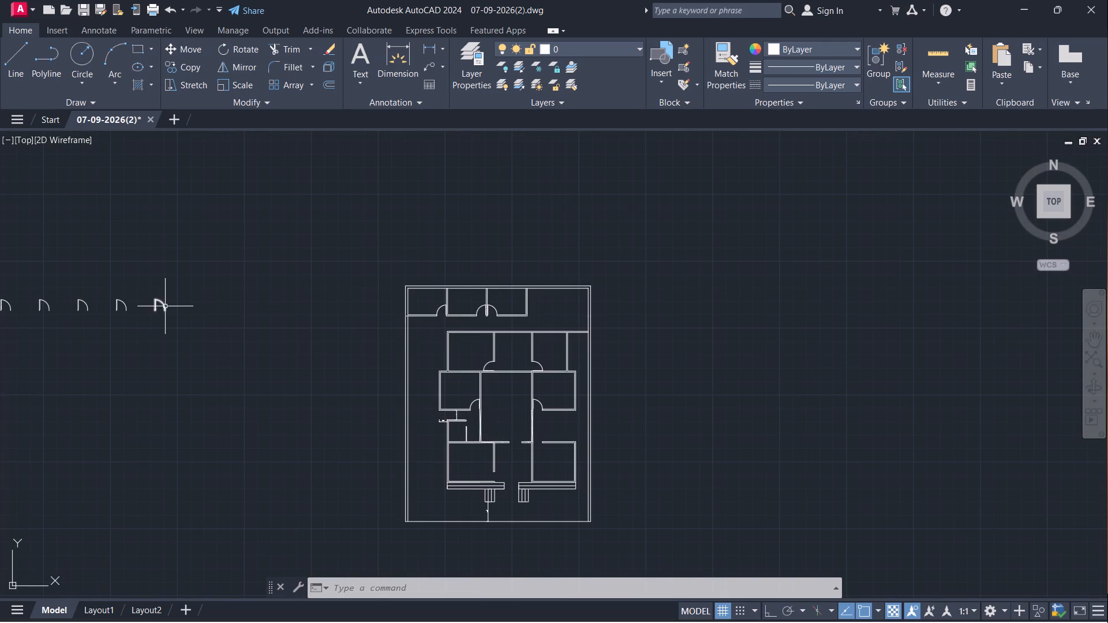
click(159, 301)
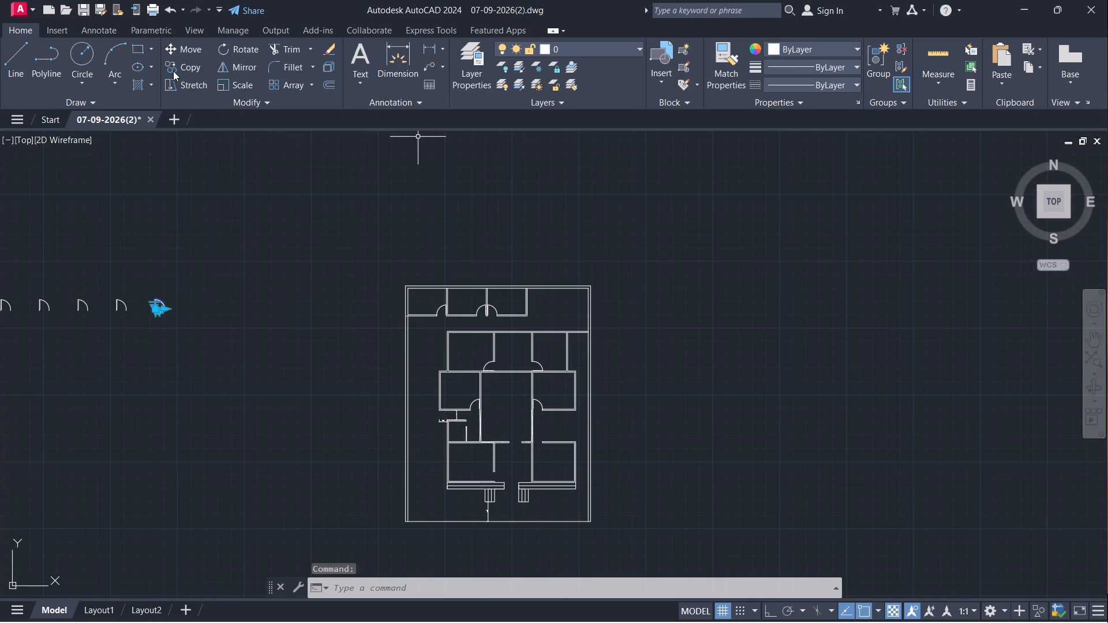
click(227, 69)
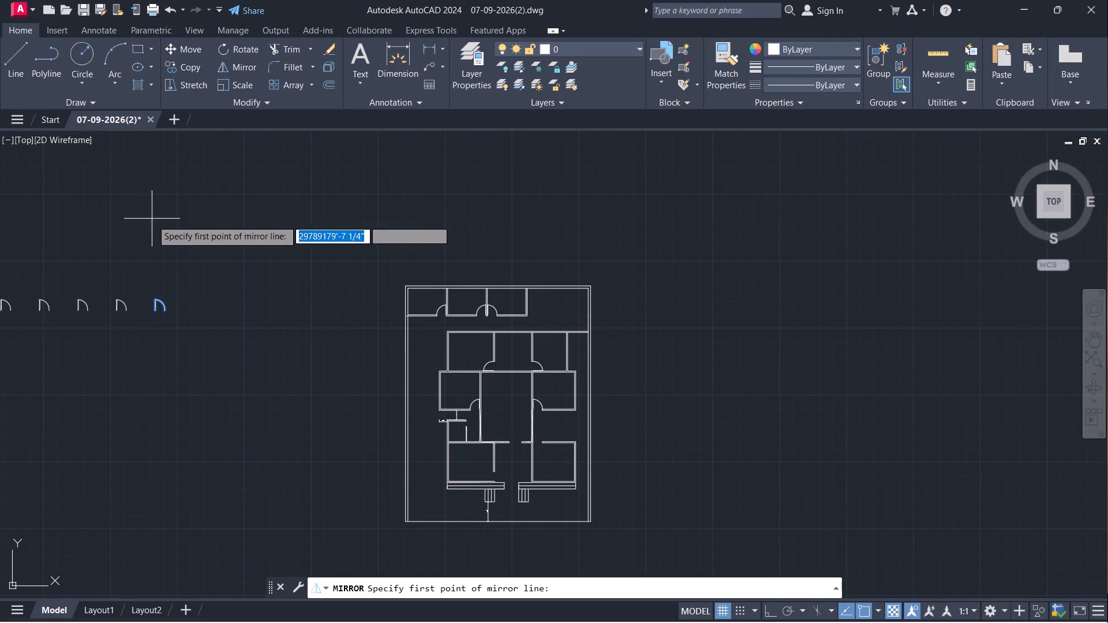
click(132, 230)
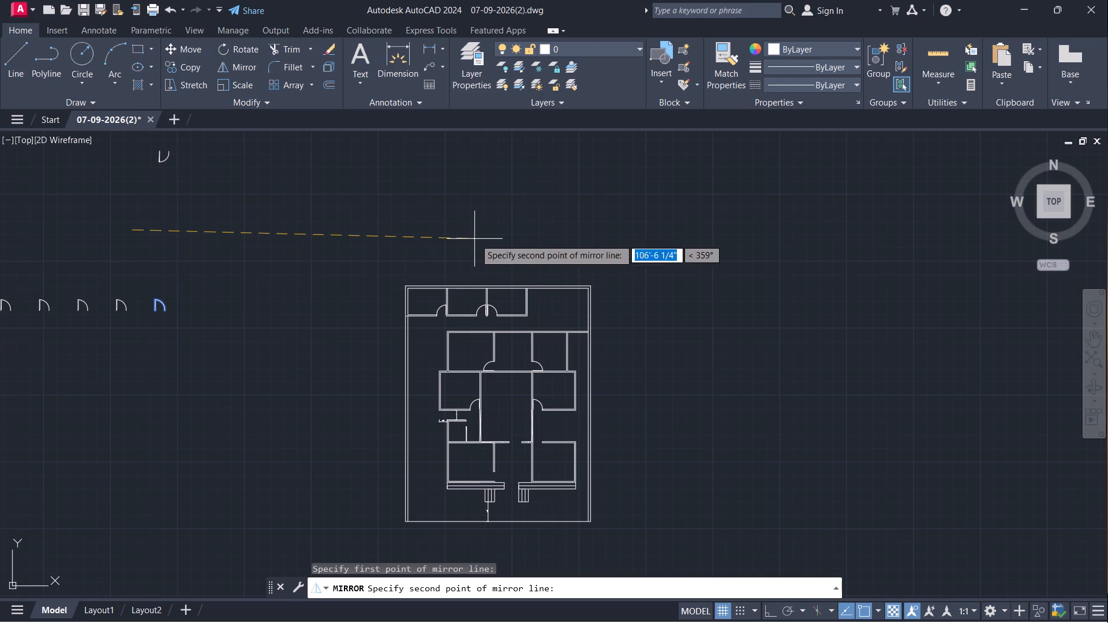
key(F8)
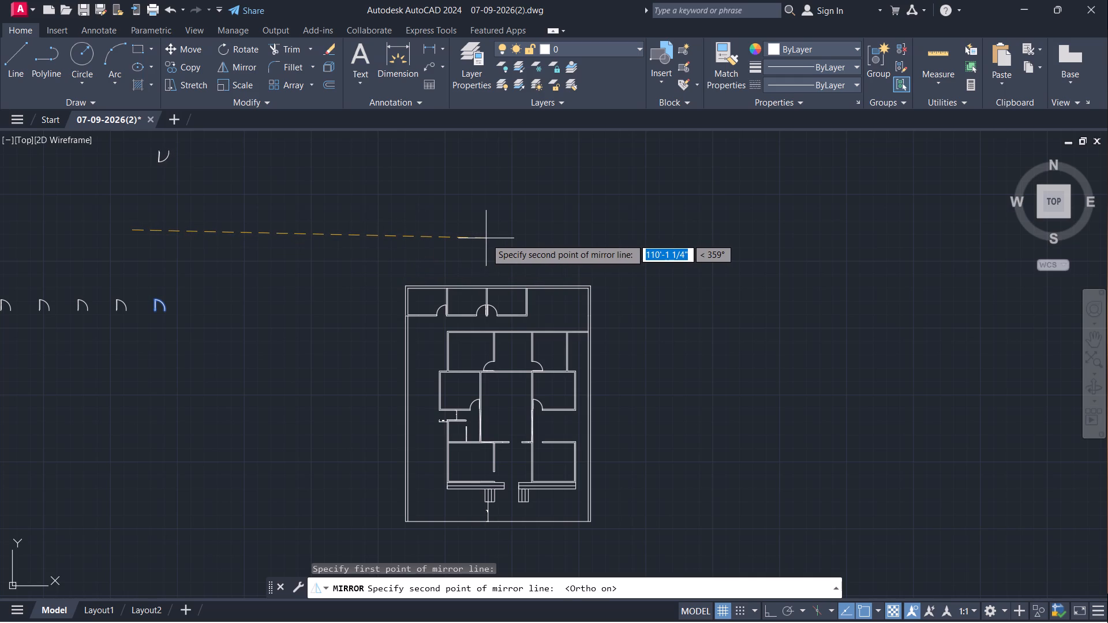
click(531, 242)
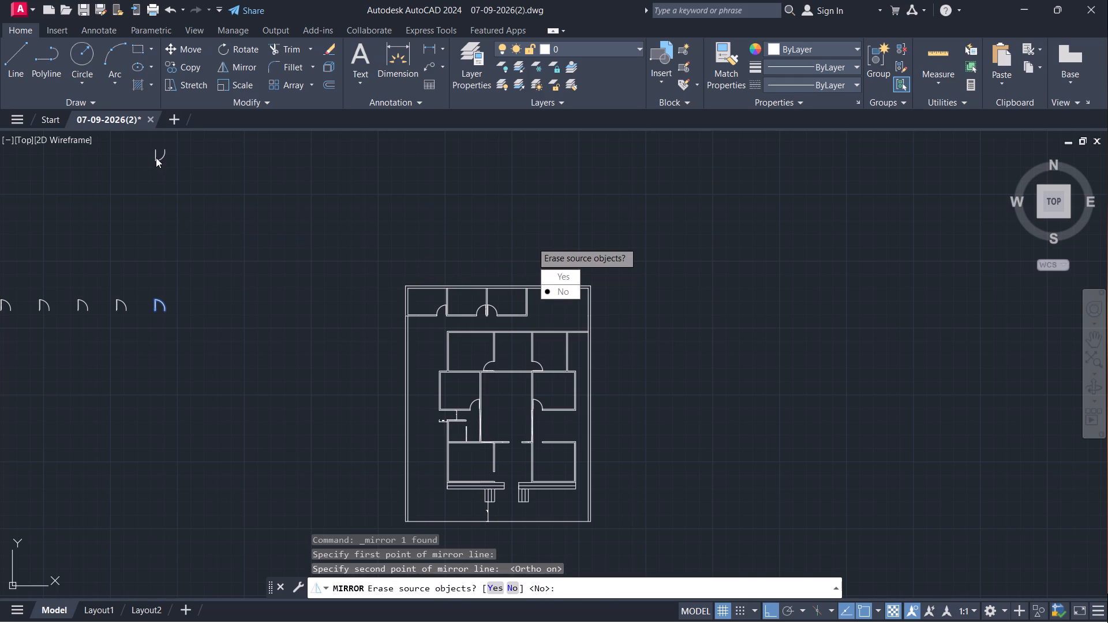
drag(559, 294, 531, 242)
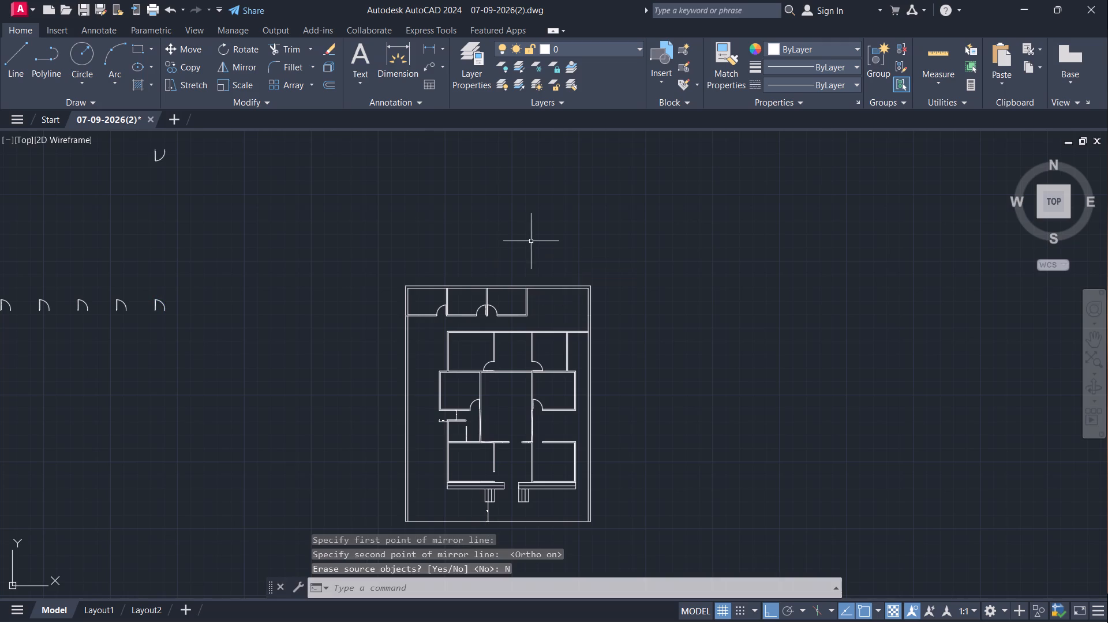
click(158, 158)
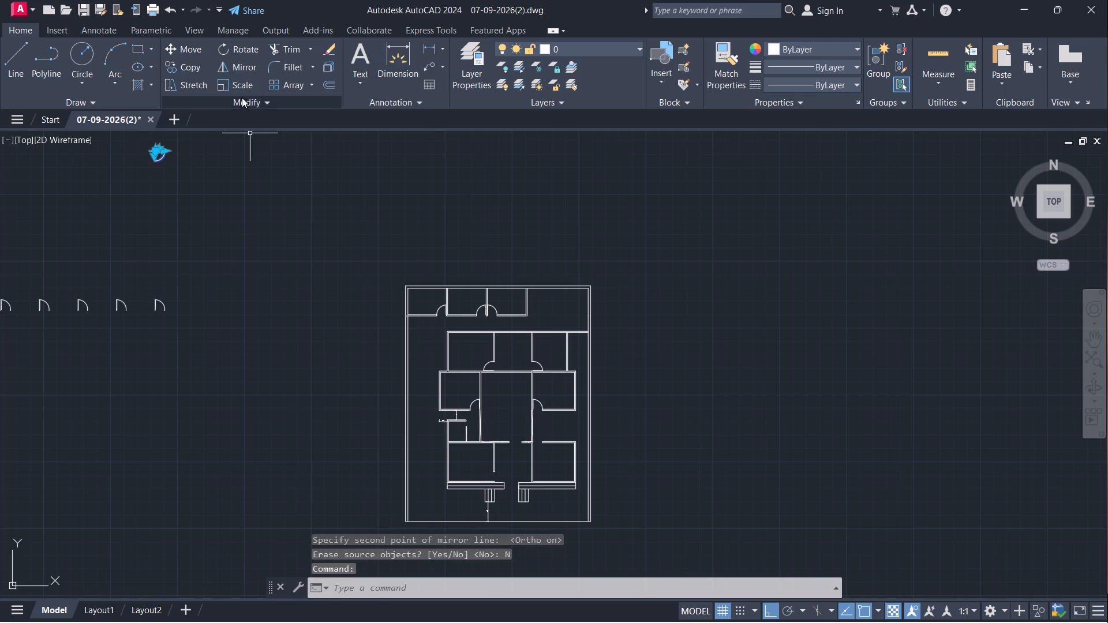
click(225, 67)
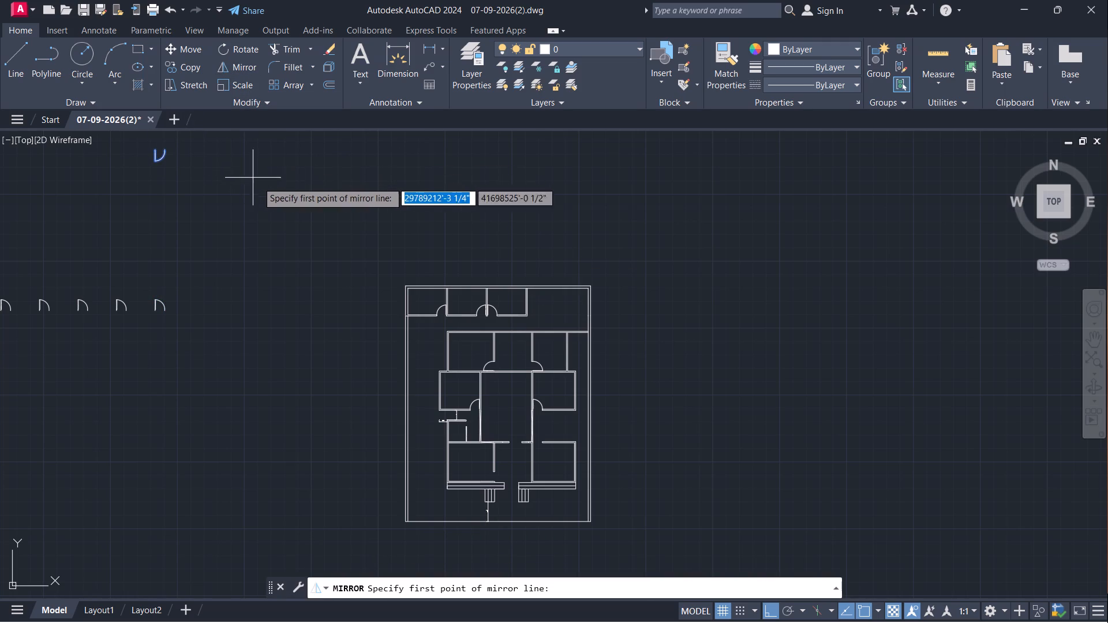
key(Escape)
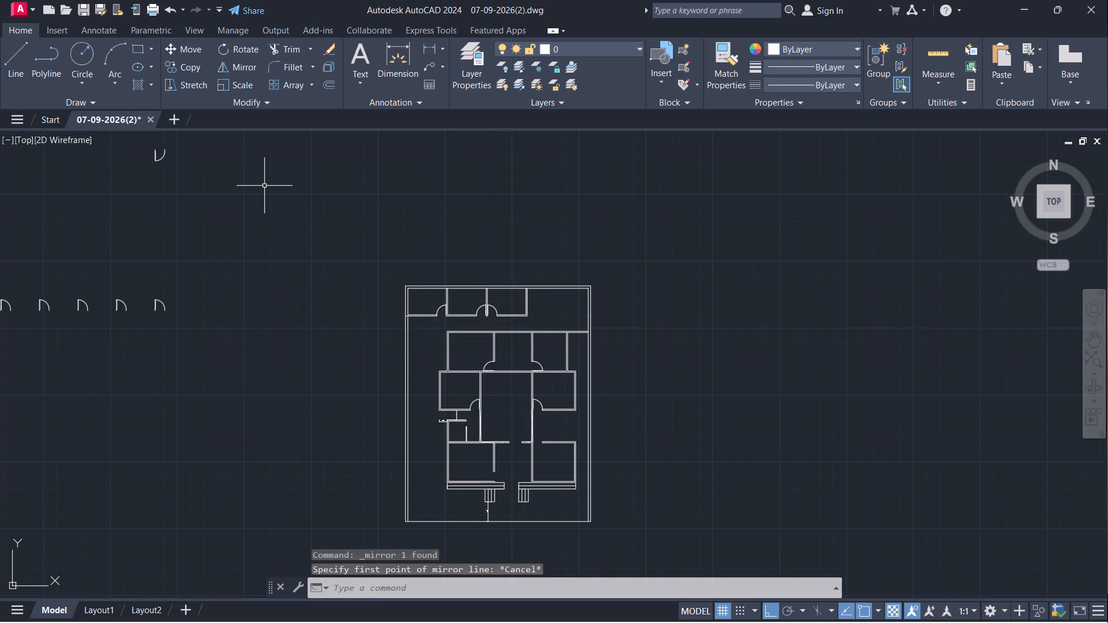
Move the flipped door, with Ortho off, from its latch-side jamb end to the opening in the southeast room's north wall.
click(159, 152)
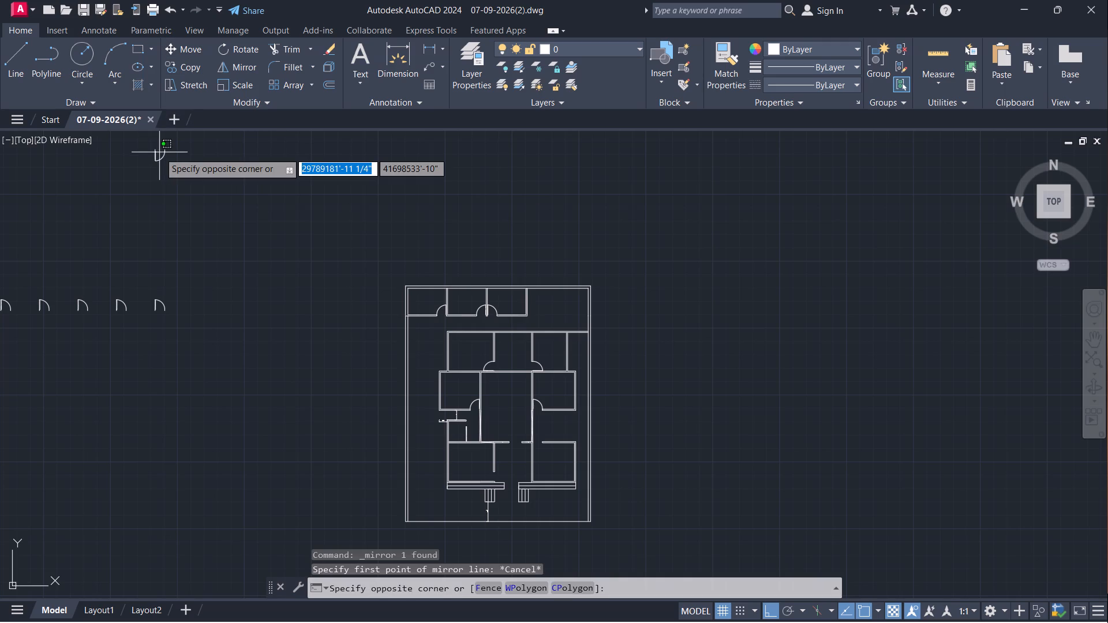
click(153, 162)
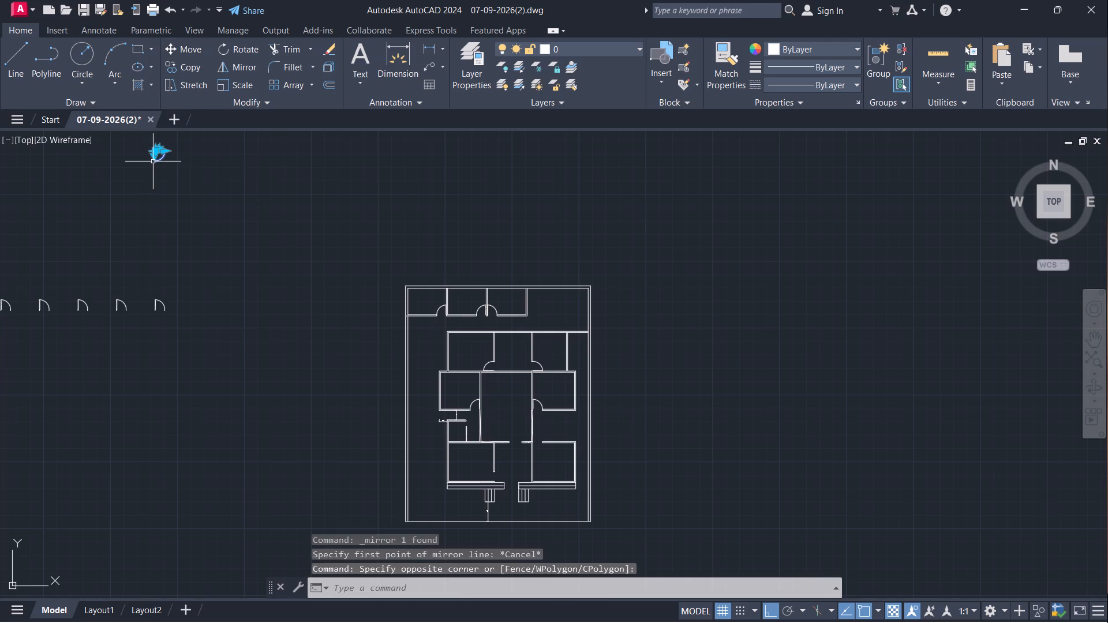
key(m)
key(Return)
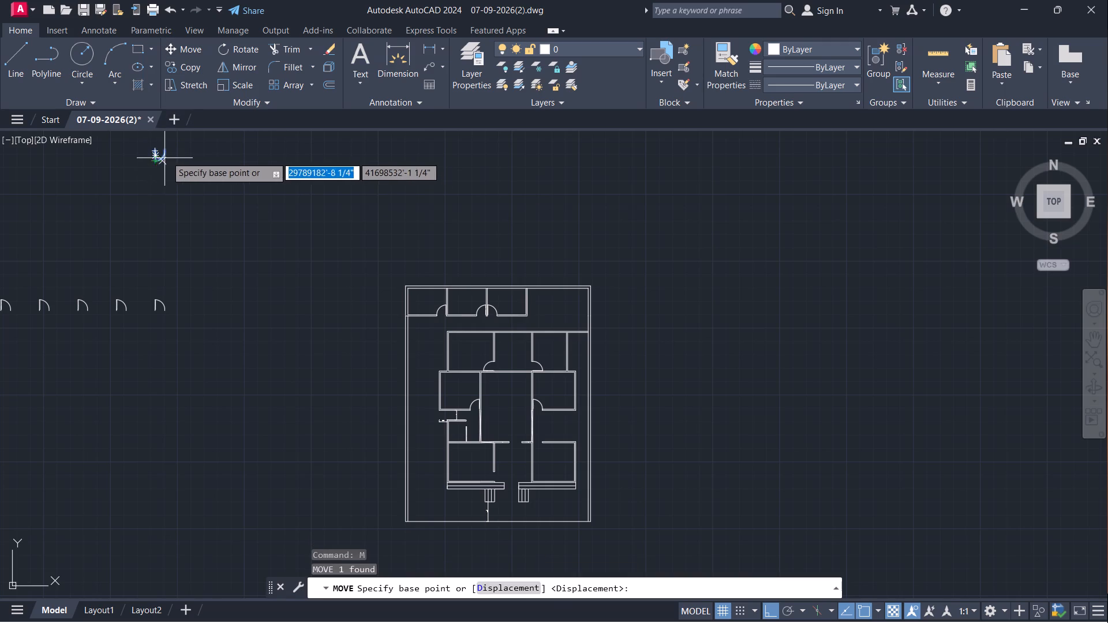
scroll(167, 156, up, 4)
middle_drag(151, 197, 227, 332)
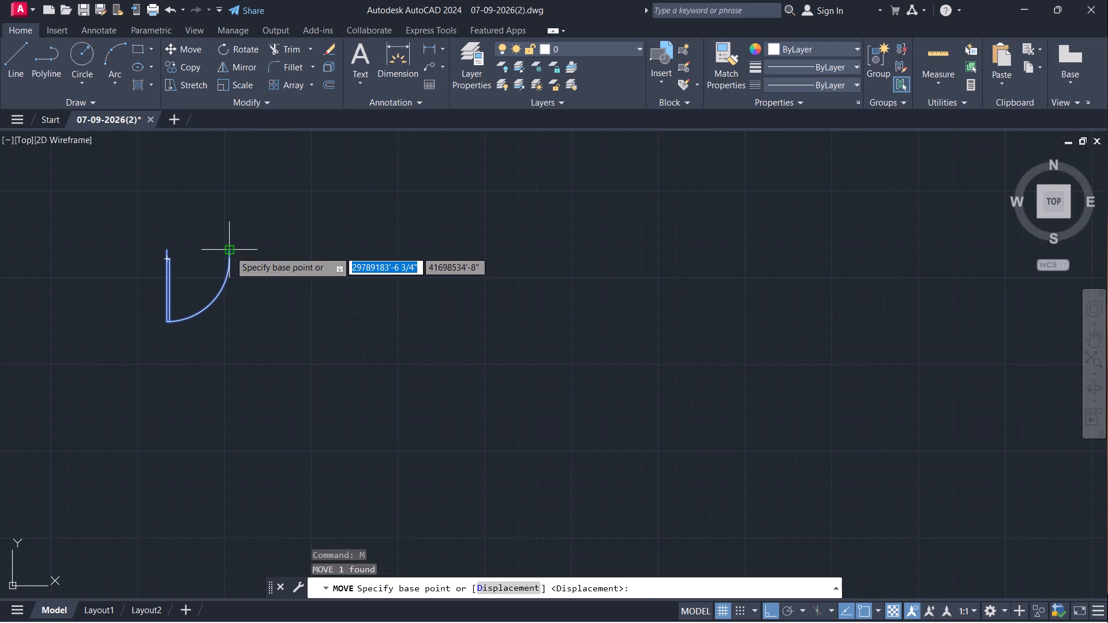
click(229, 250)
scroll(632, 366, down, 5)
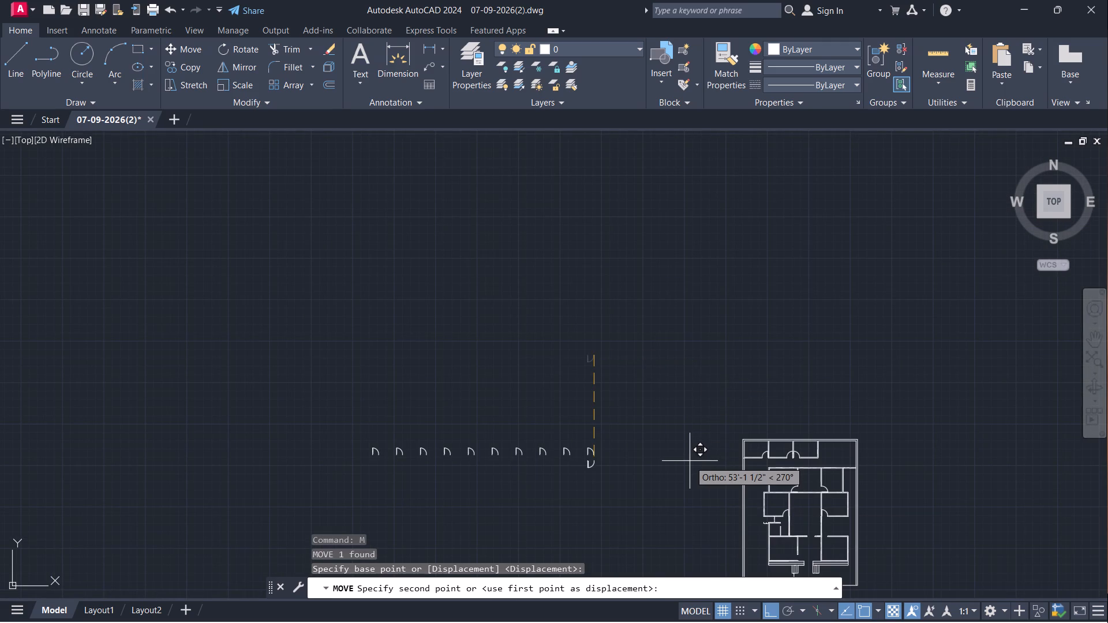
key(F8)
scroll(770, 501, up, 2)
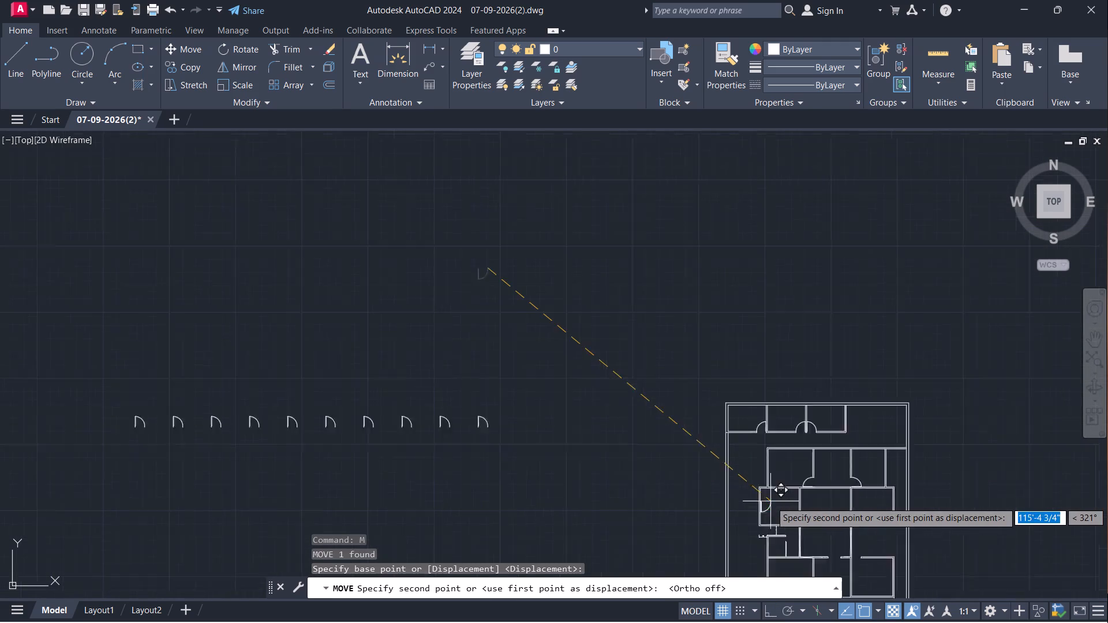
scroll(770, 501, up, 2)
middle_drag(862, 534, 470, 317)
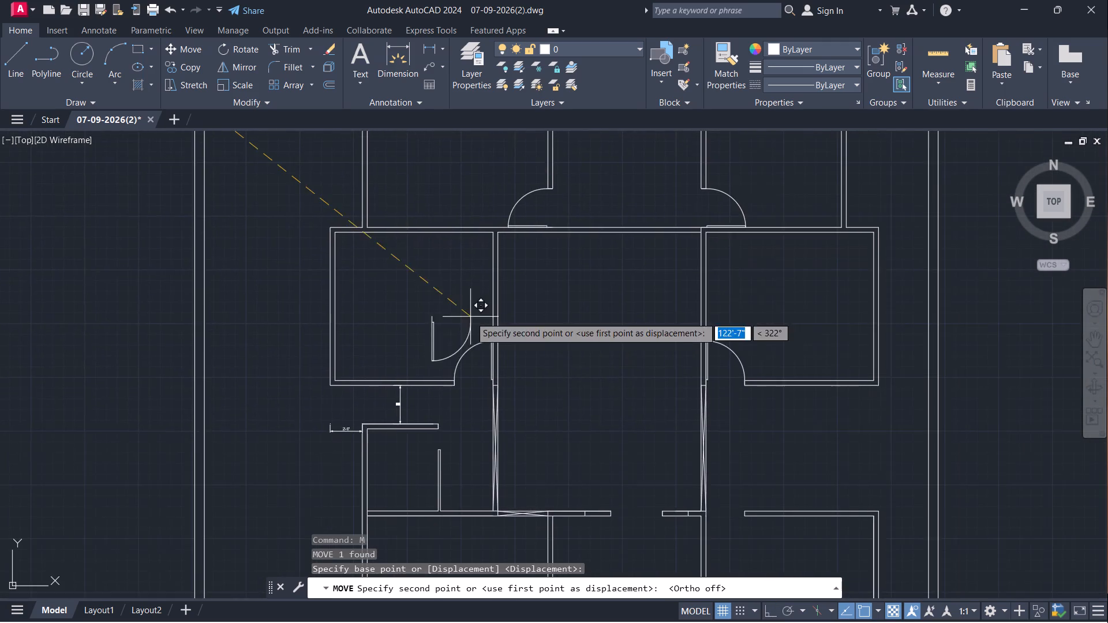
scroll(507, 331, down, 3)
middle_drag(569, 401, 531, 392)
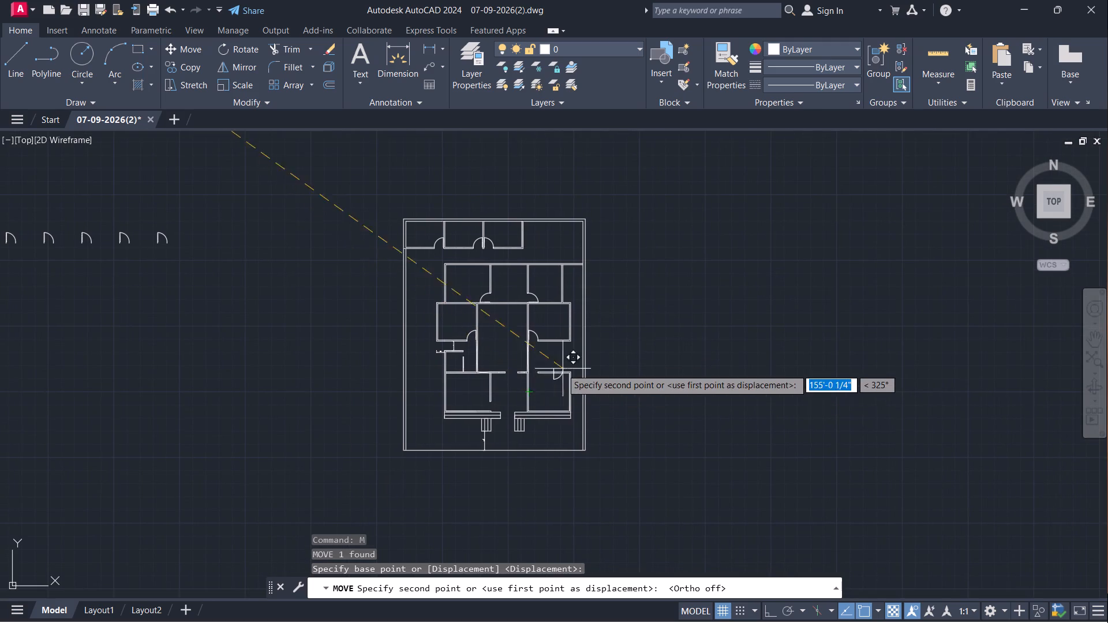
scroll(560, 369, up, 3)
scroll(473, 381, up, 4)
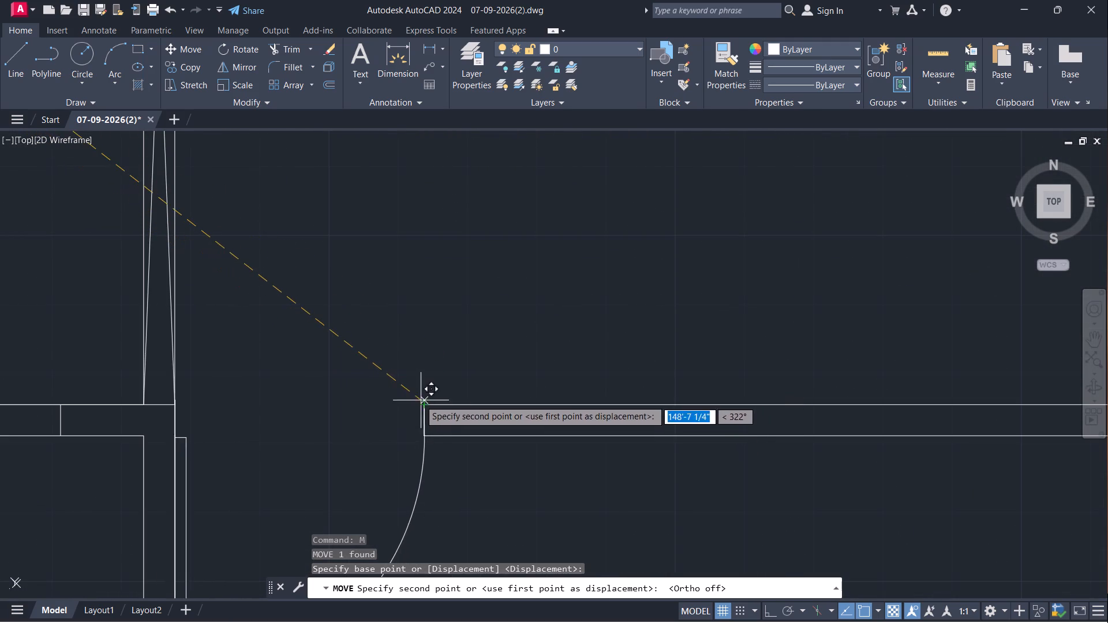
click(404, 386)
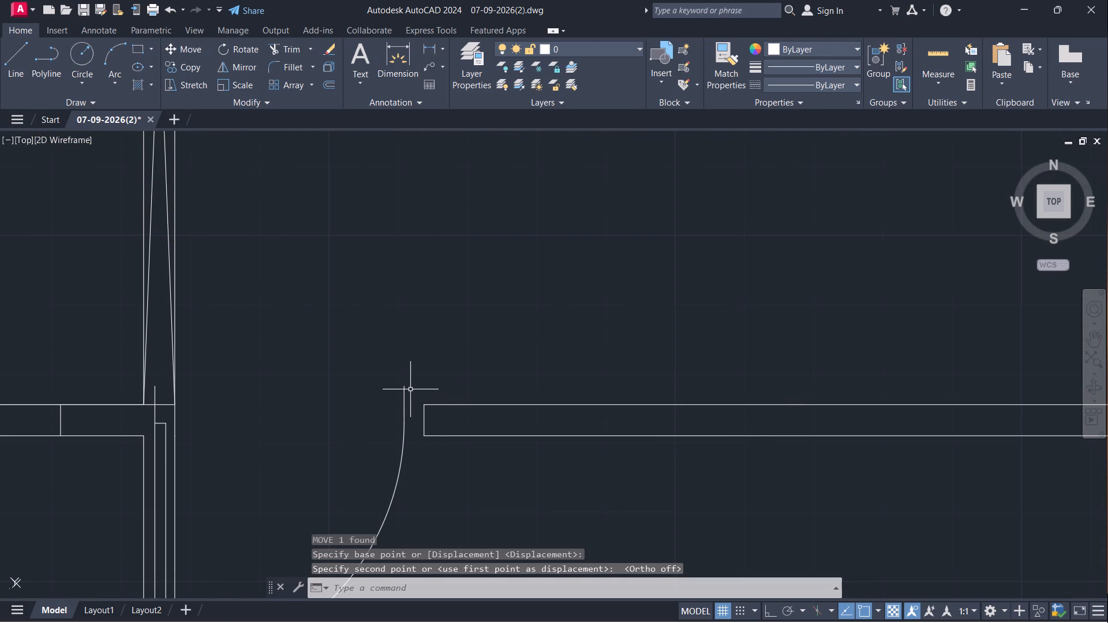
Move the flipped door from its latch-side jamb end exactly onto the northwest corner of the southeast room's north wall end.
click(406, 393)
click(405, 395)
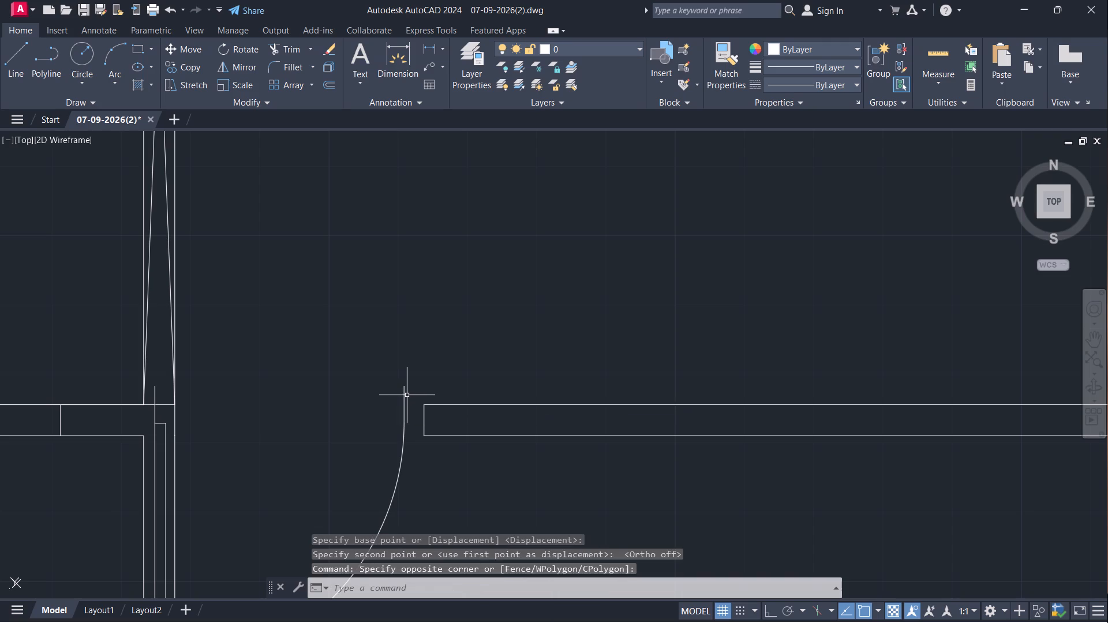
click(403, 399)
key(m)
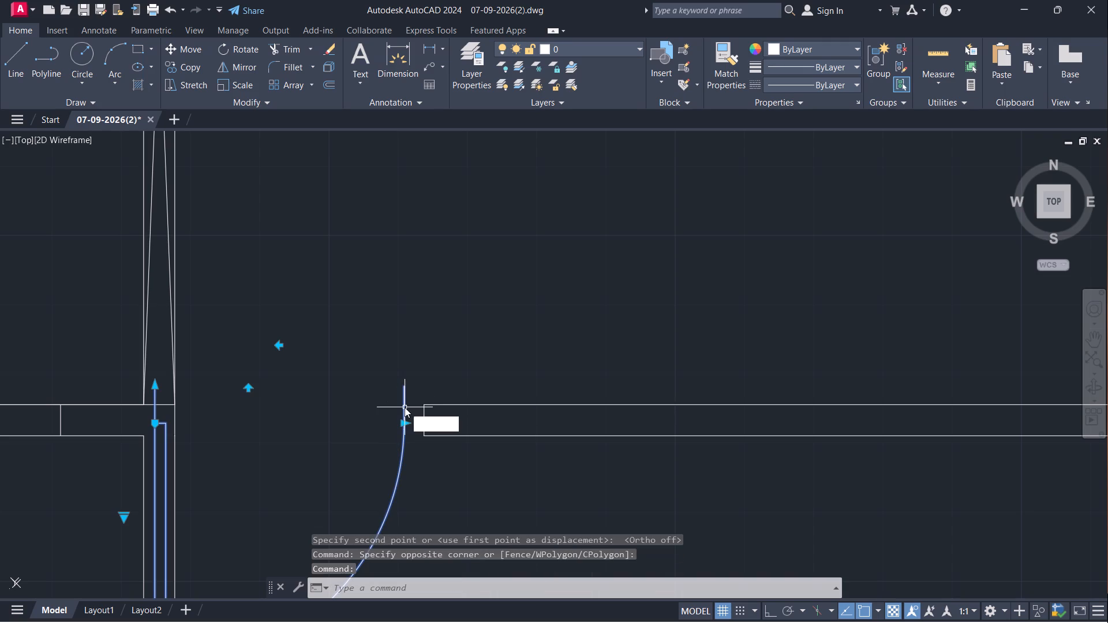
key(Return)
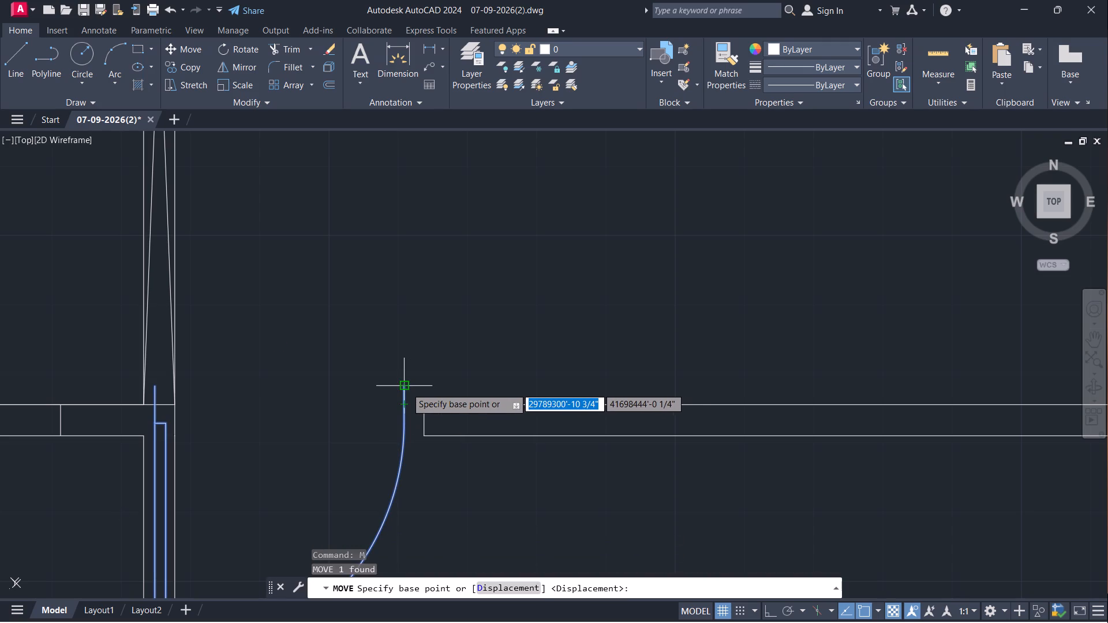
scroll(406, 388, up, 2)
click(396, 386)
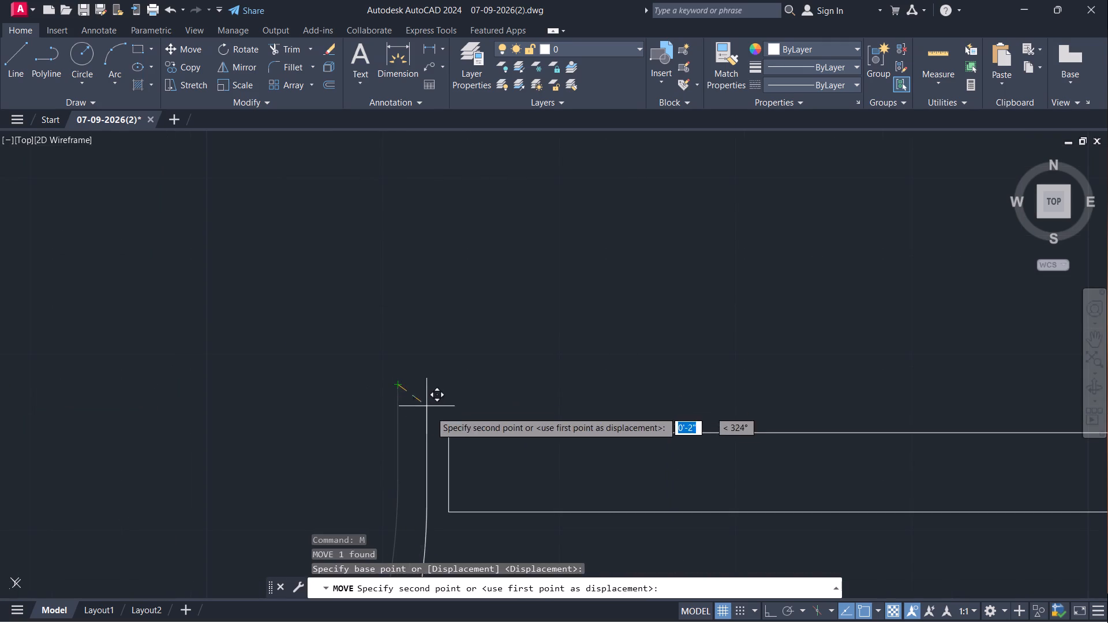
click(452, 436)
scroll(420, 403, down, 6)
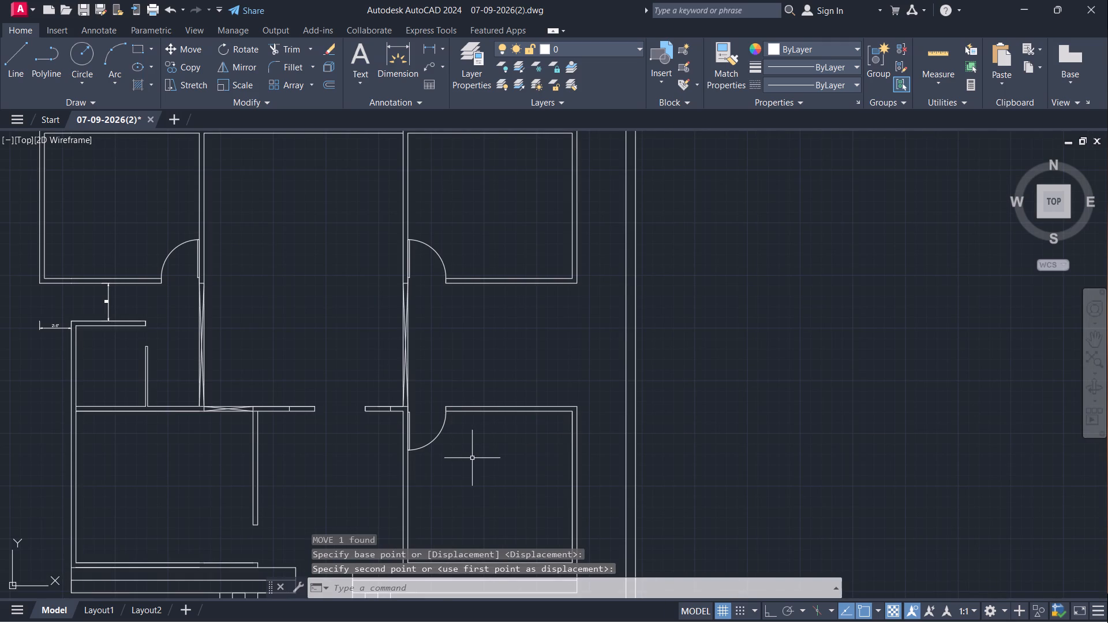
Rotate the easternmost spare door 90° about a point just south of it, with Ortho on.
middle_drag(347, 476, 426, 432)
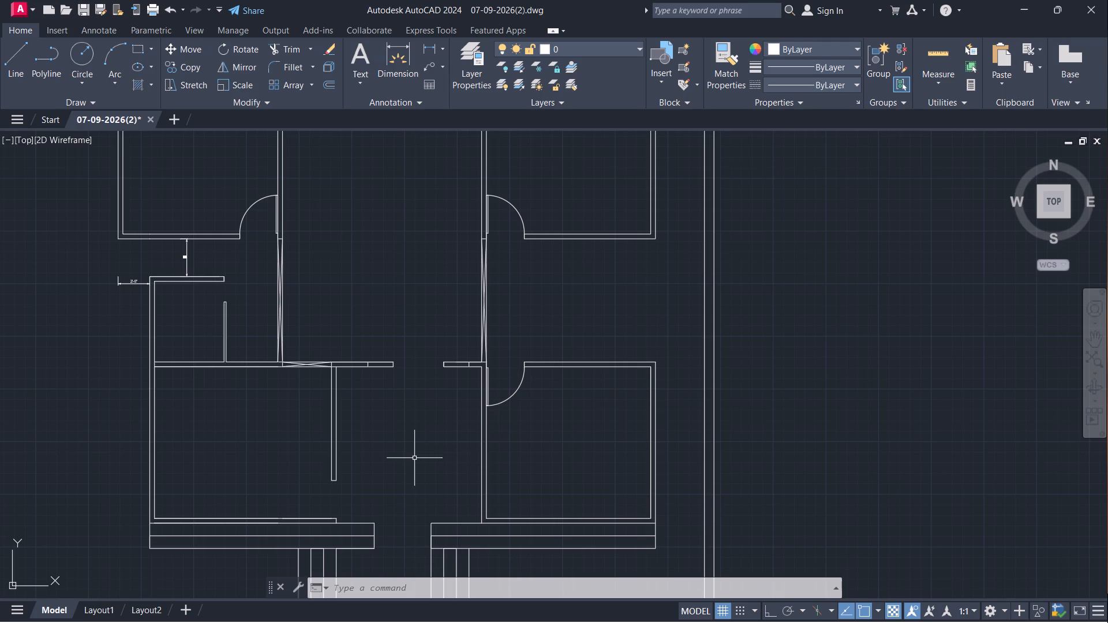
scroll(414, 458, down, 1)
middle_drag(346, 471, 747, 528)
scroll(546, 385, down, 1)
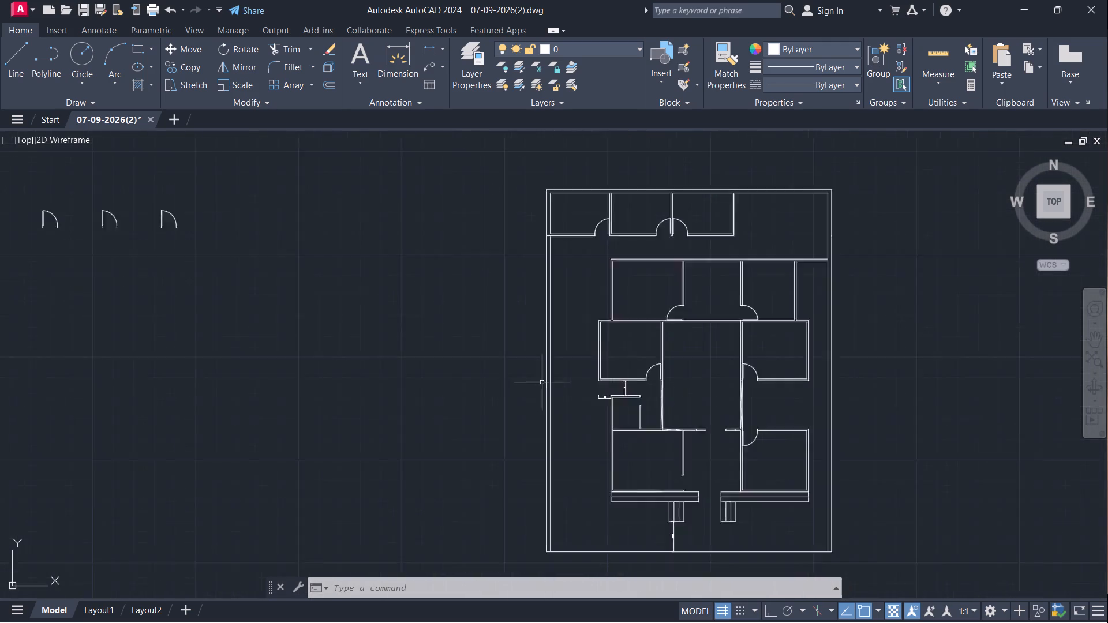
scroll(537, 381, down, 2)
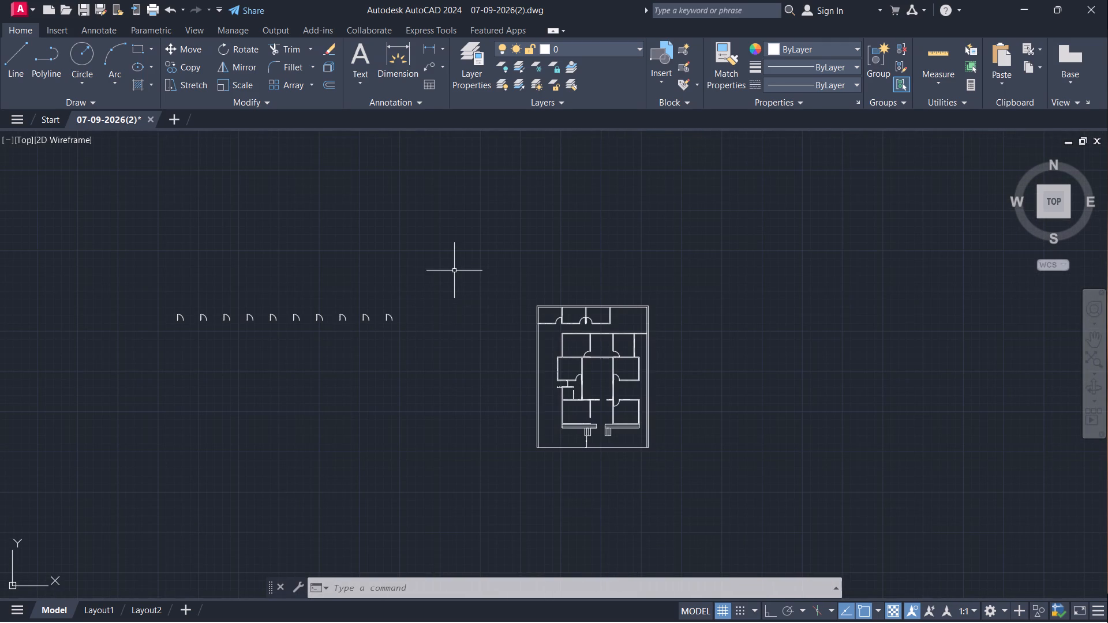
scroll(454, 271, up, 2)
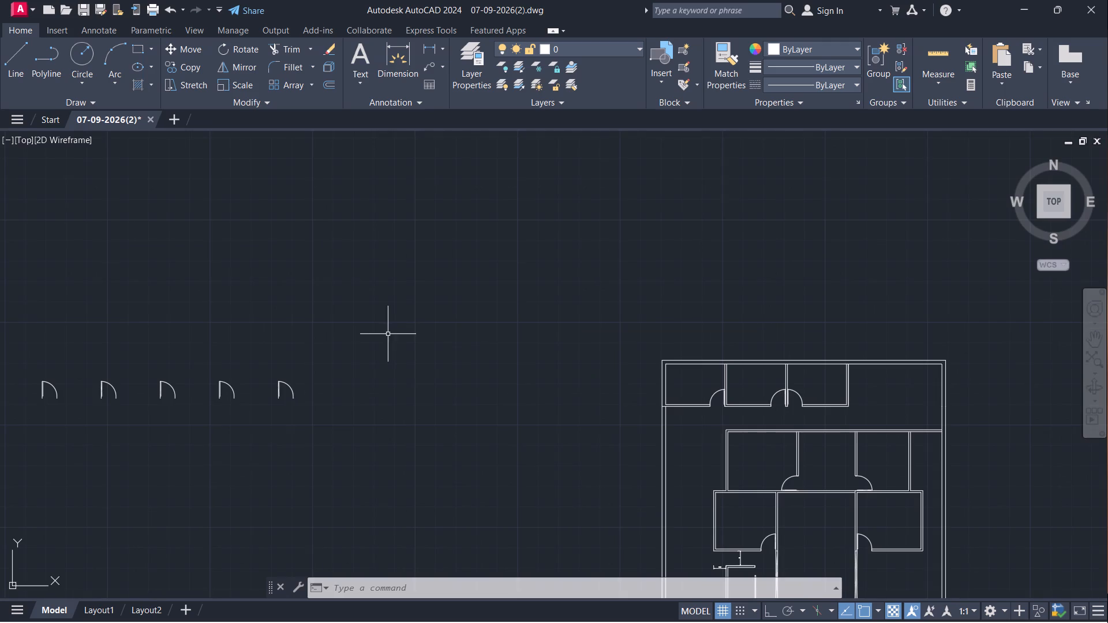
scroll(407, 326, down, 1)
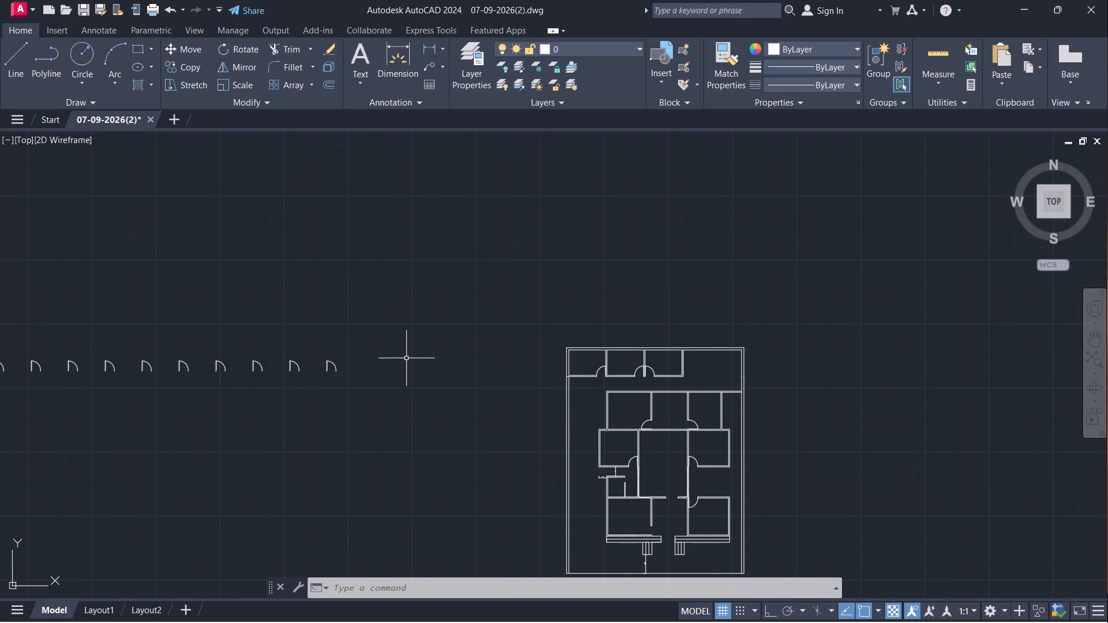
click(328, 368)
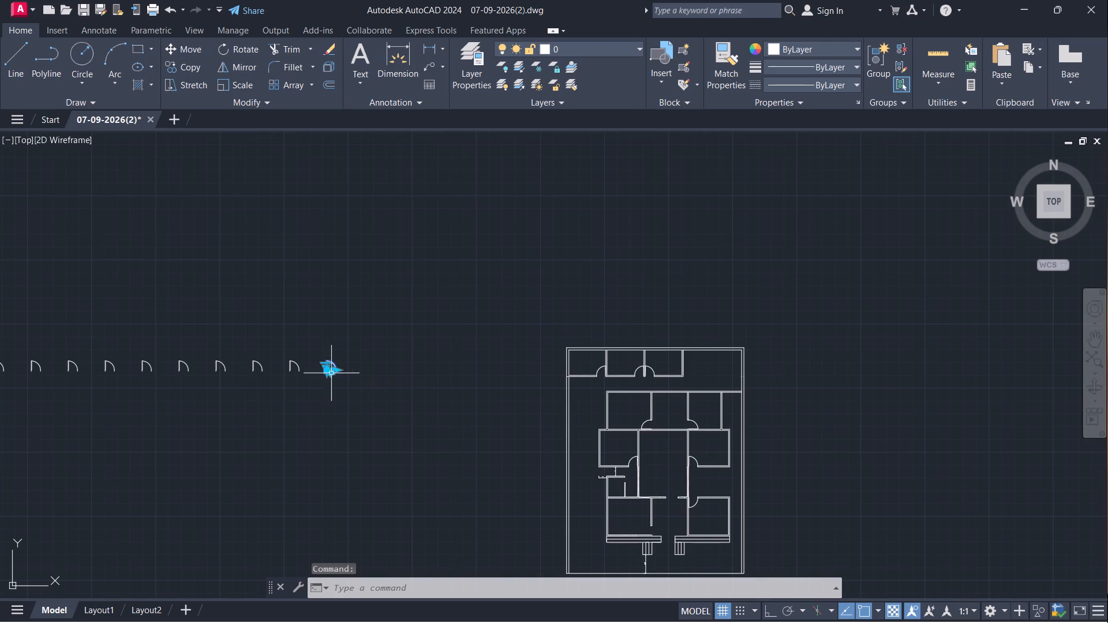
text(ro)
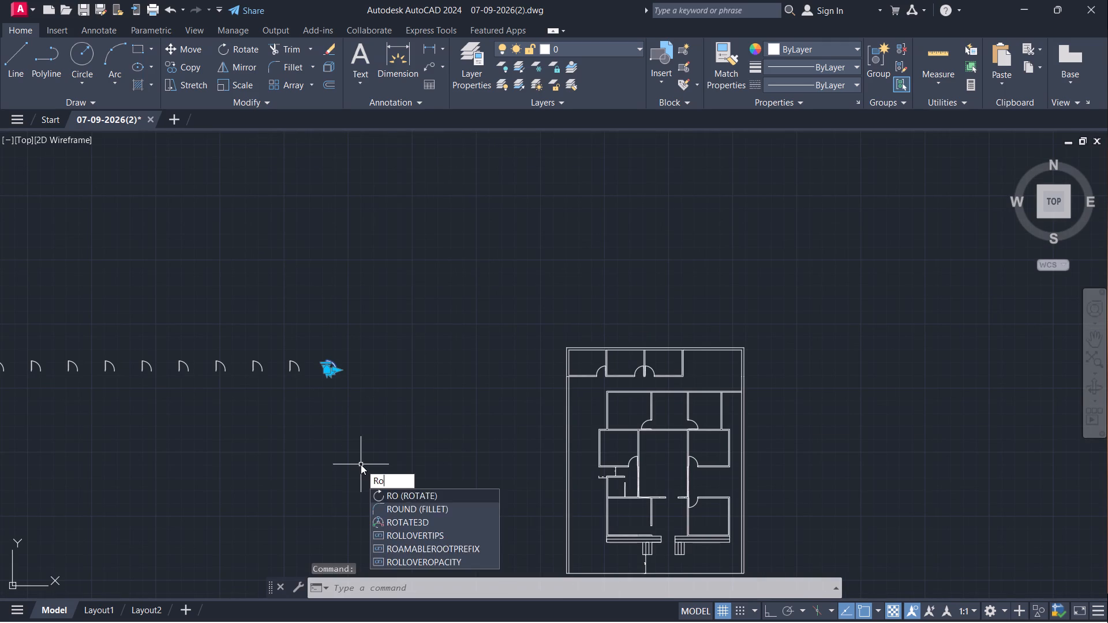
key(Return)
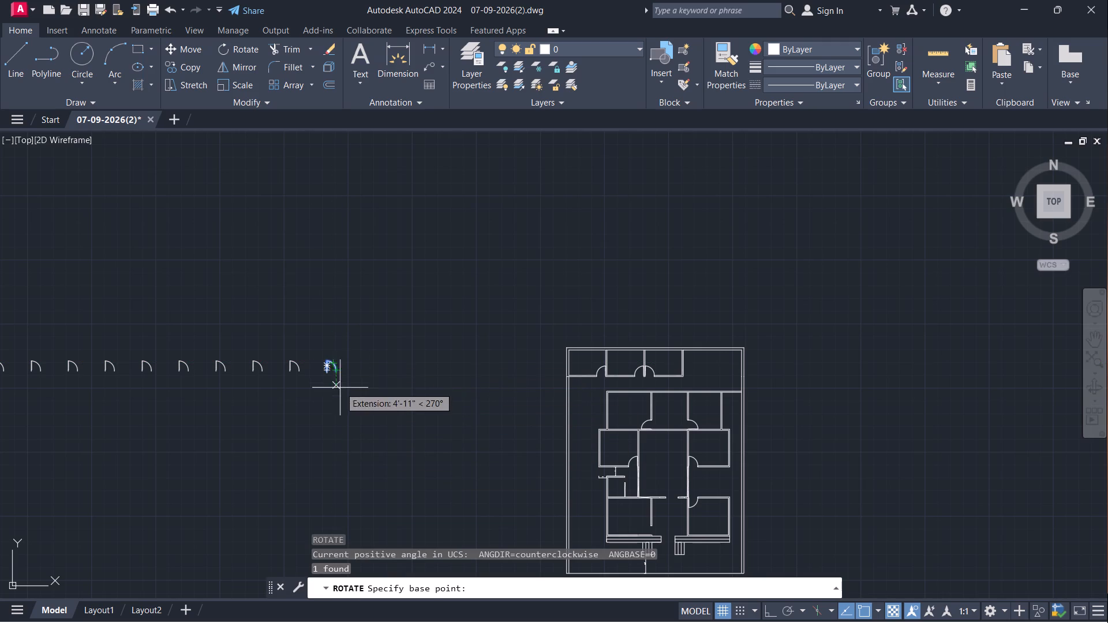
click(328, 390)
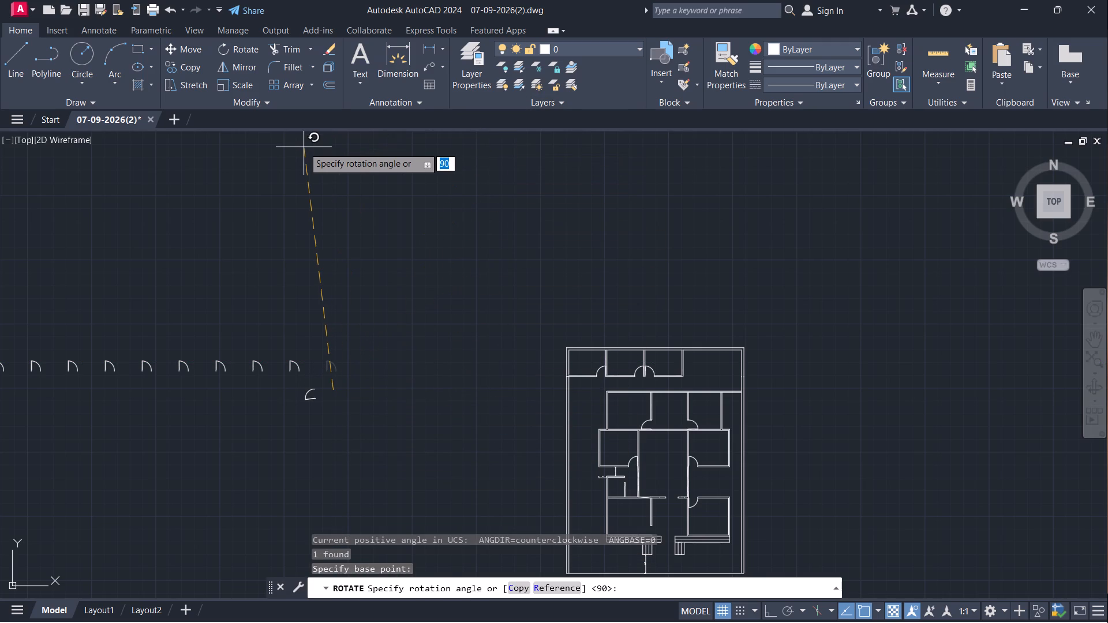
key(F8)
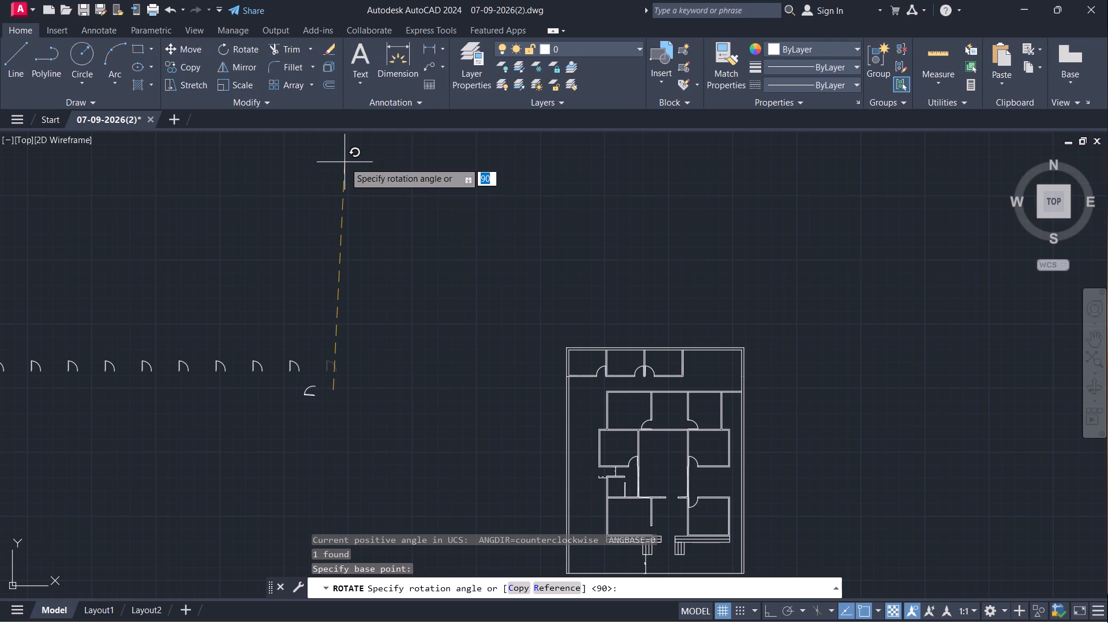
click(347, 172)
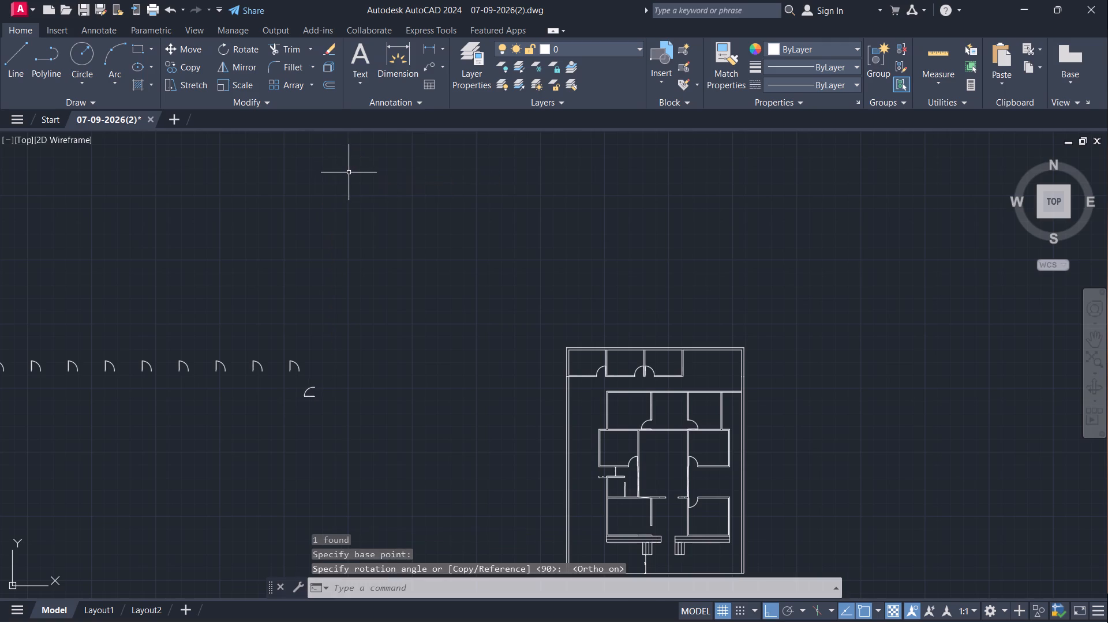
Move the rotated door, with Ortho off, from its latch-side jamb end onto the southeast corner of the southwest room's east wall end.
click(306, 394)
key(m)
key(Return)
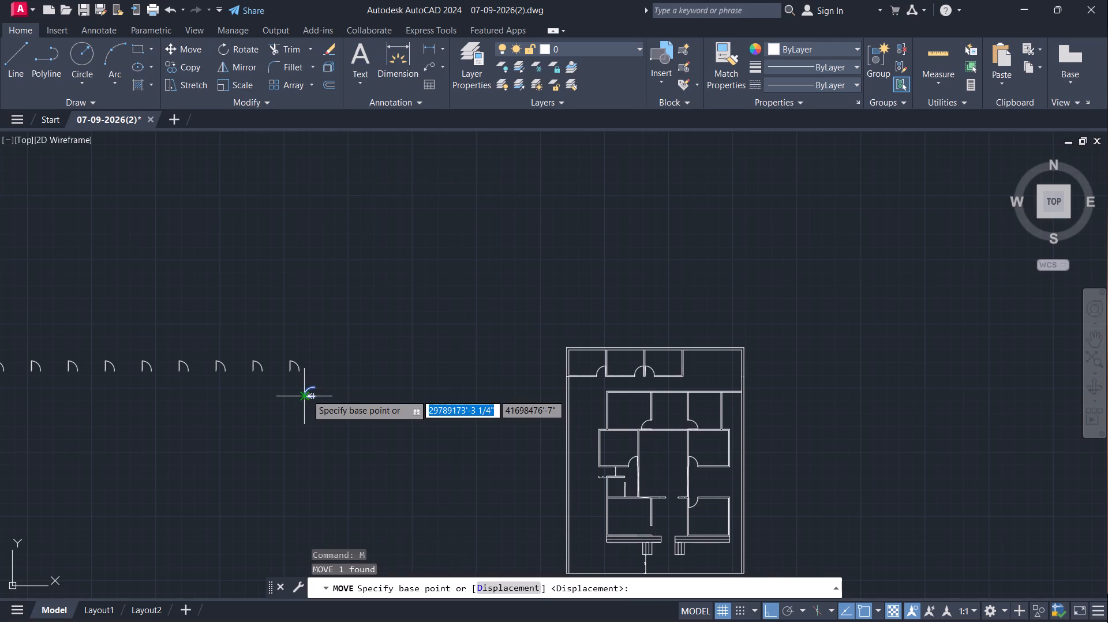
scroll(362, 384, up, 4)
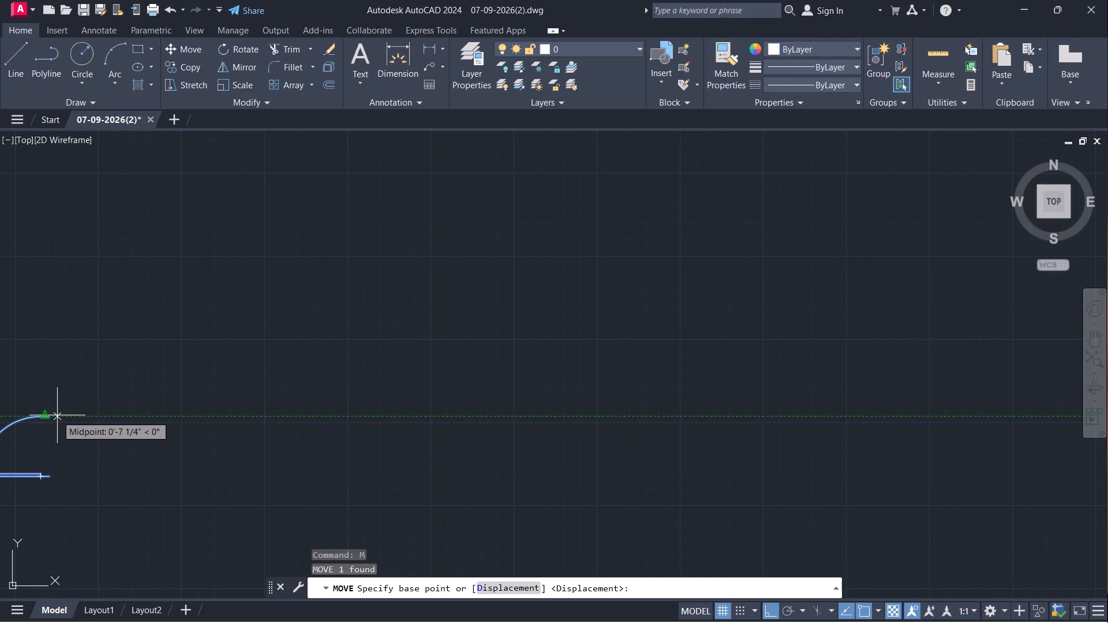
click(50, 416)
scroll(609, 470, down, 5)
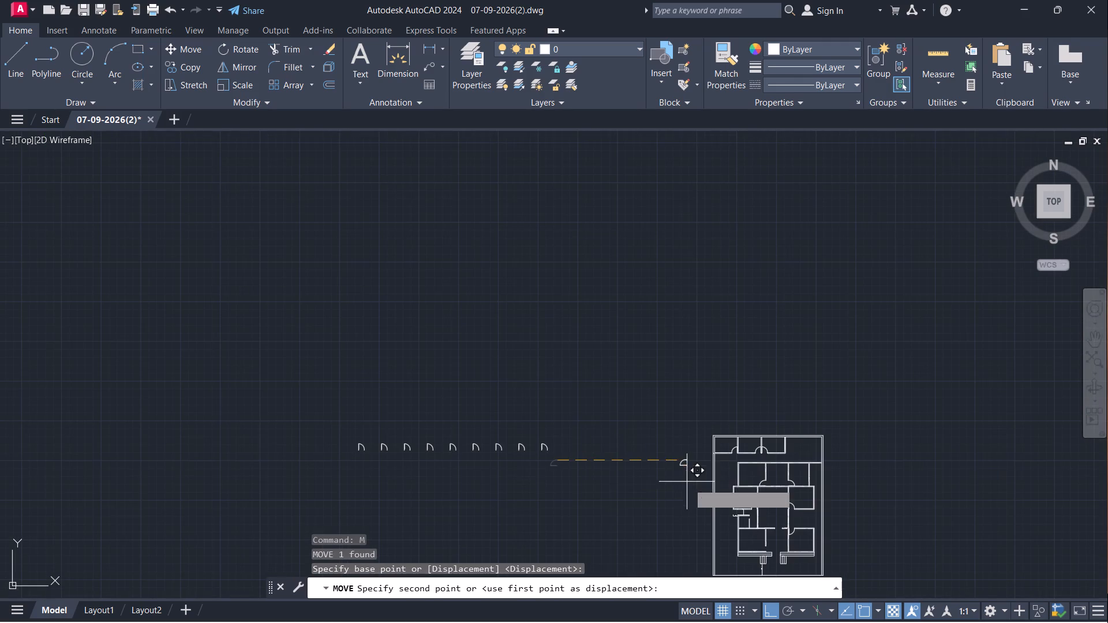
scroll(683, 508, down, 1)
middle_drag(682, 510, 537, 396)
key(F8)
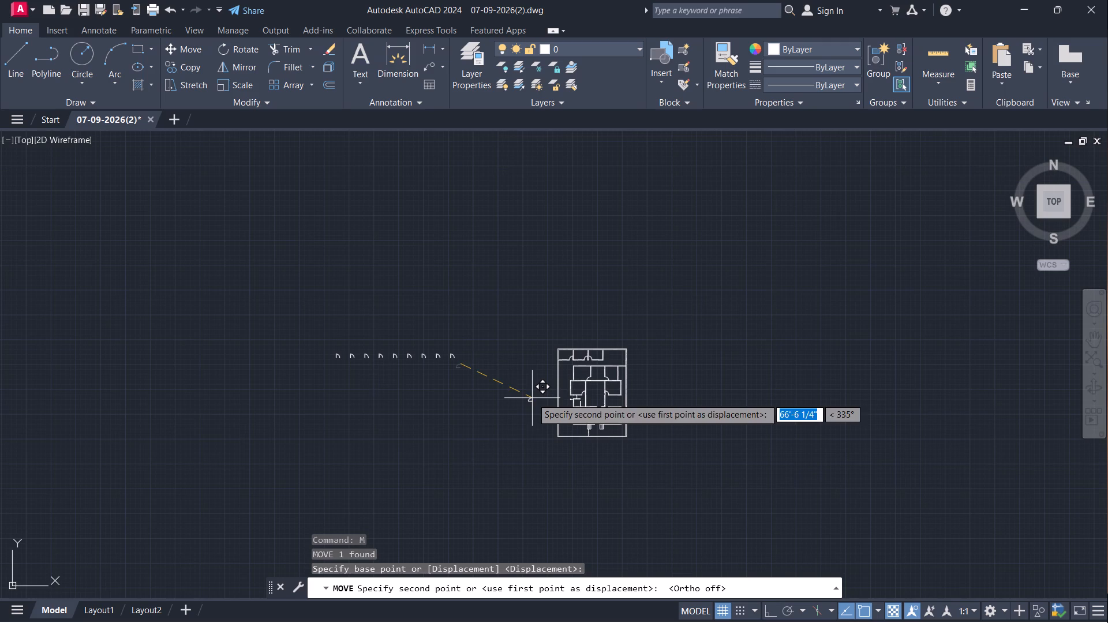
scroll(604, 398, up, 4)
middle_drag(560, 476, 604, 365)
scroll(604, 366, up, 1)
scroll(565, 400, up, 4)
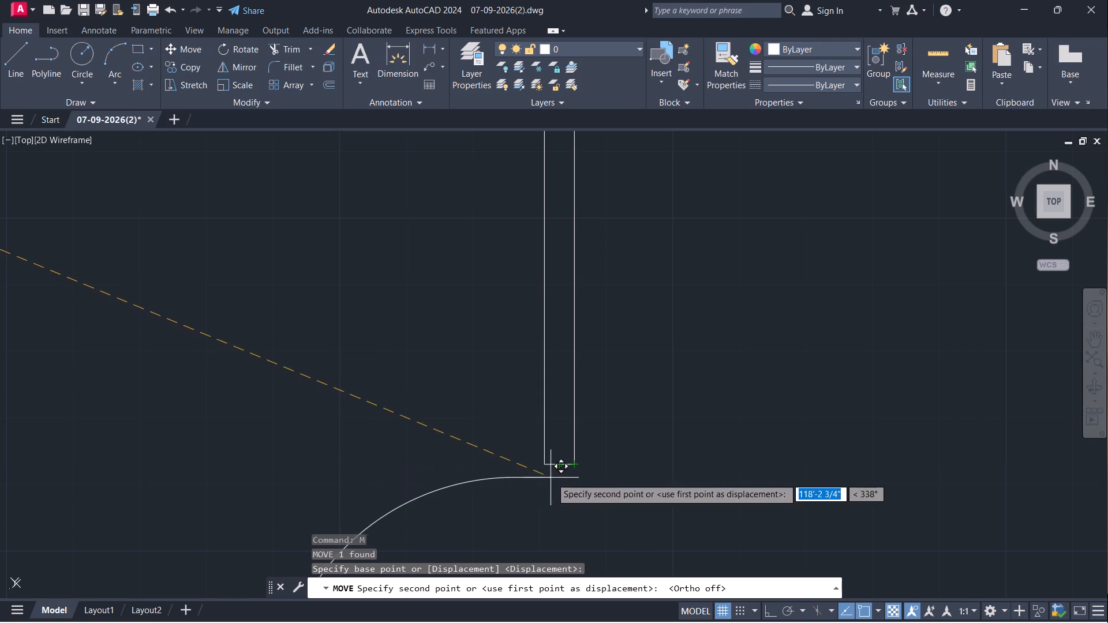
click(577, 466)
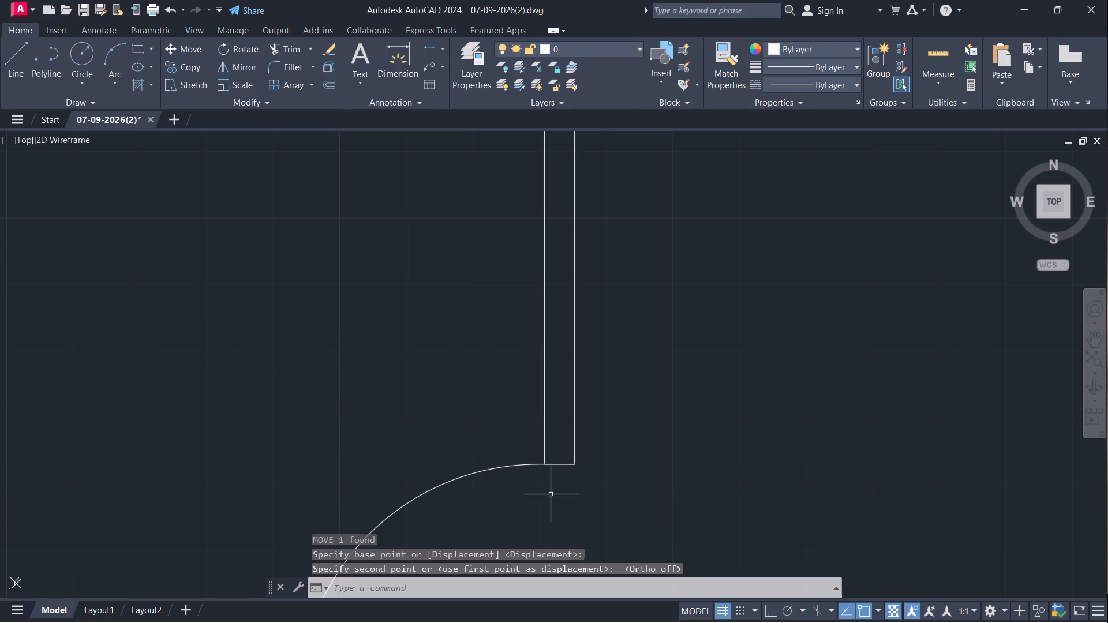
scroll(571, 497, down, 3)
middle_drag(623, 437, 615, 391)
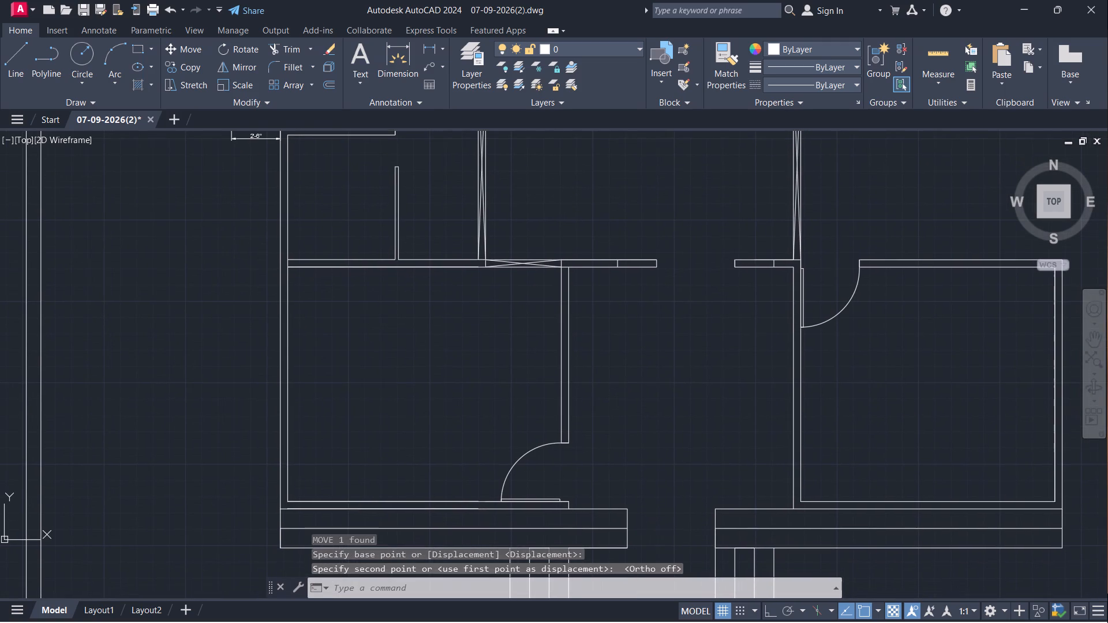
scroll(615, 391, down, 3)
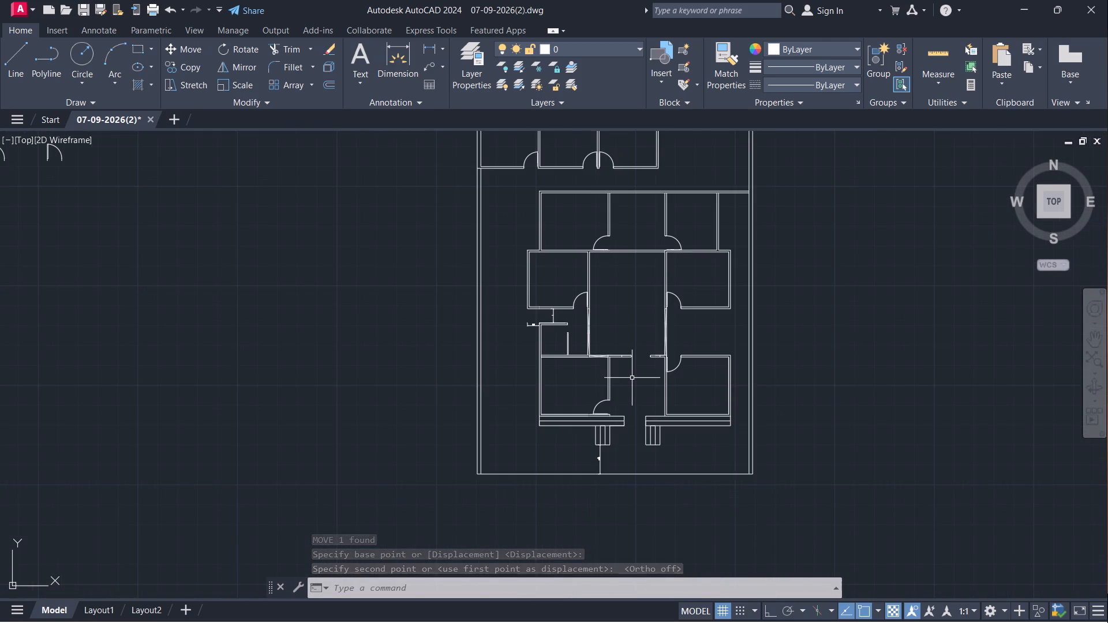
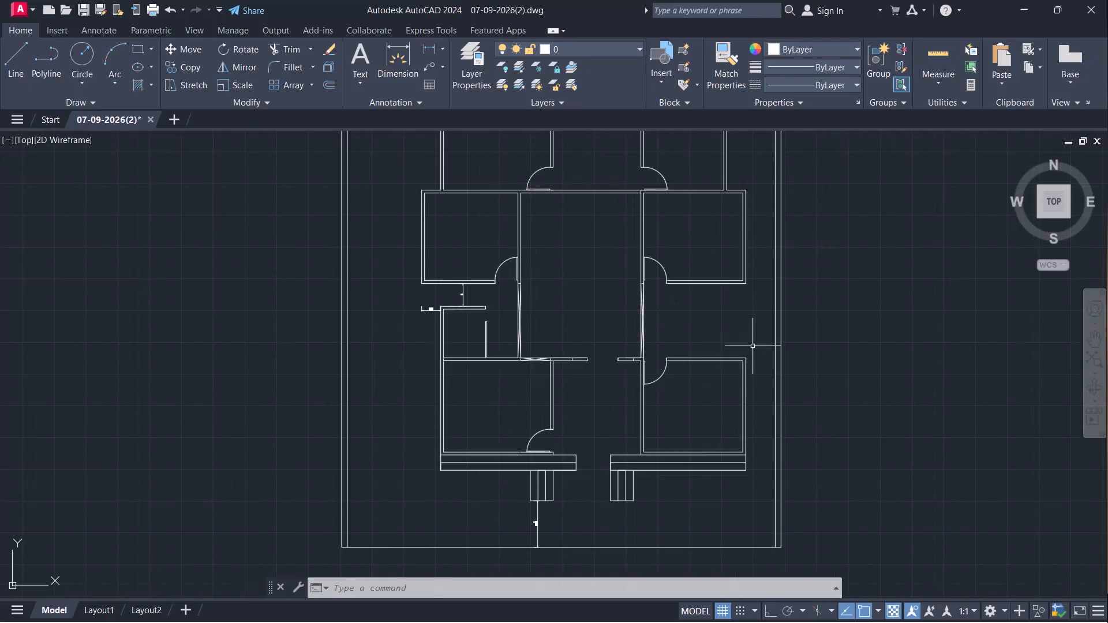
Delete the vertical and horizontal dimensions beside the small room below the left middle room.
scroll(753, 346, up, 1)
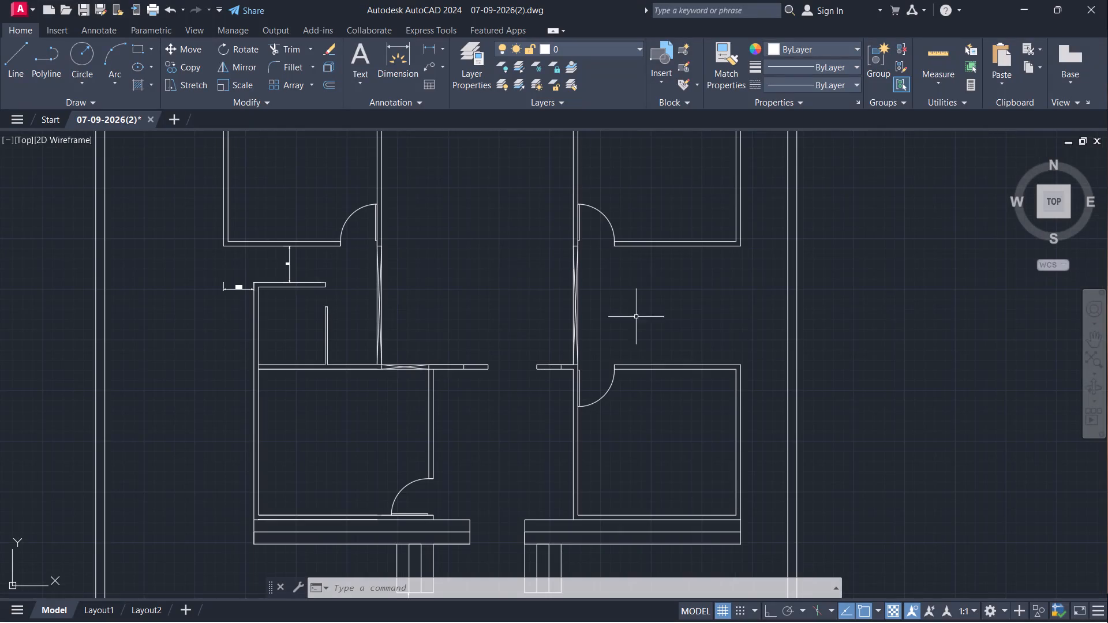
click(290, 265)
key(Delete)
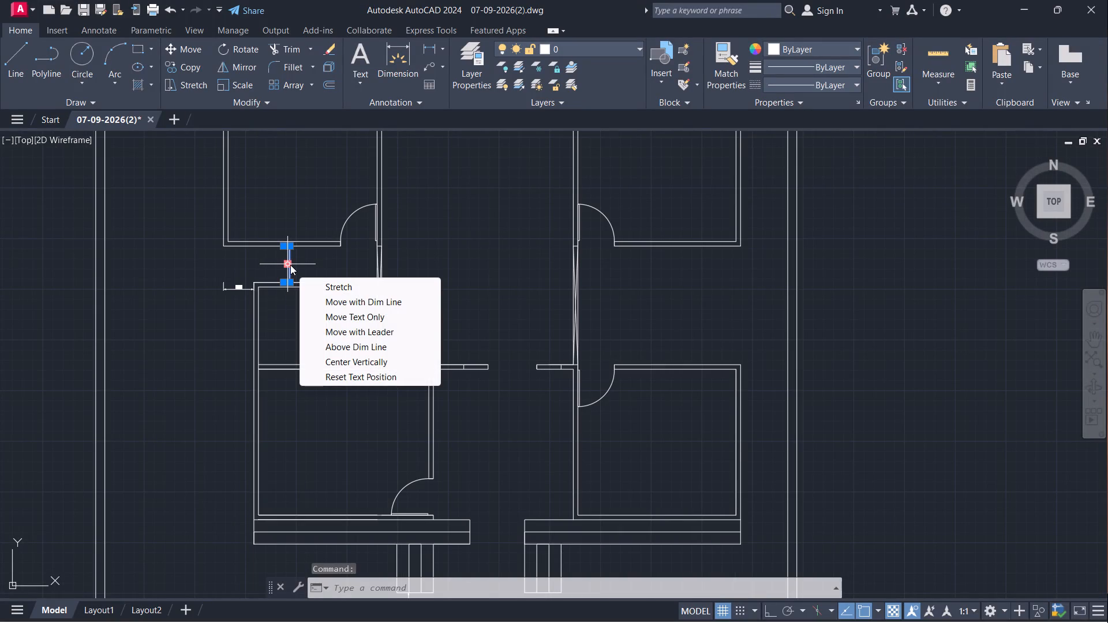
key(Delete)
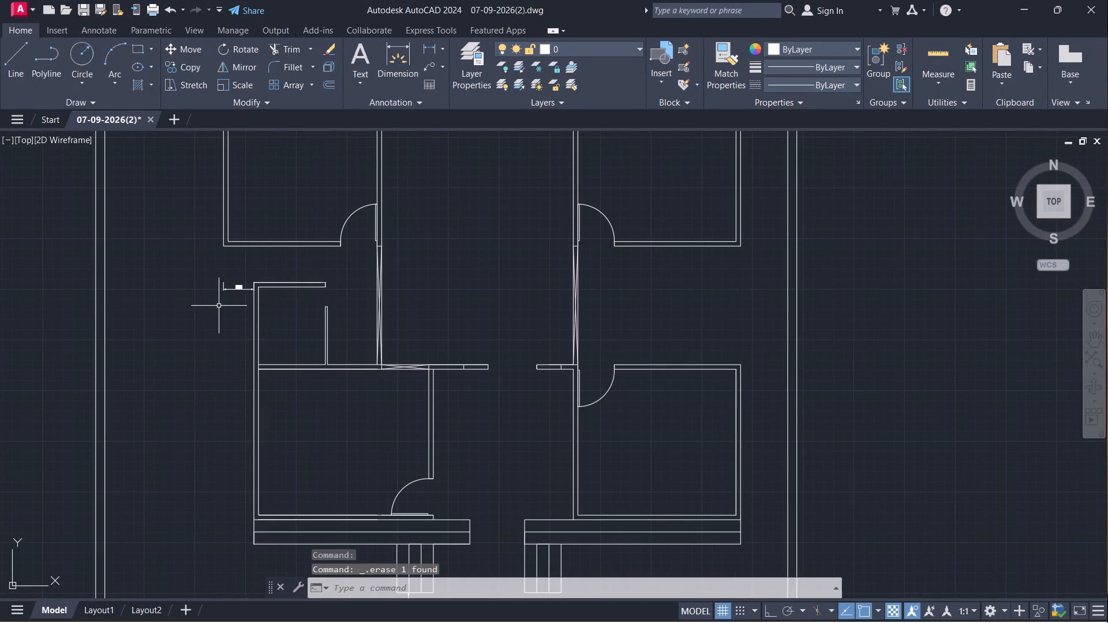
click(236, 290)
key(Delete)
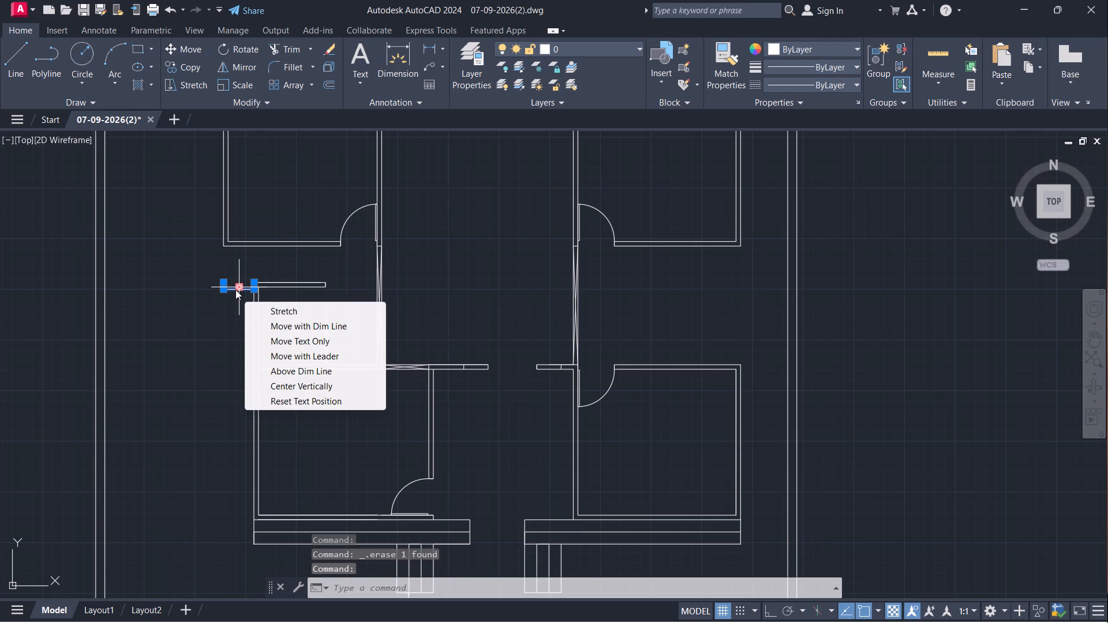
key(Delete)
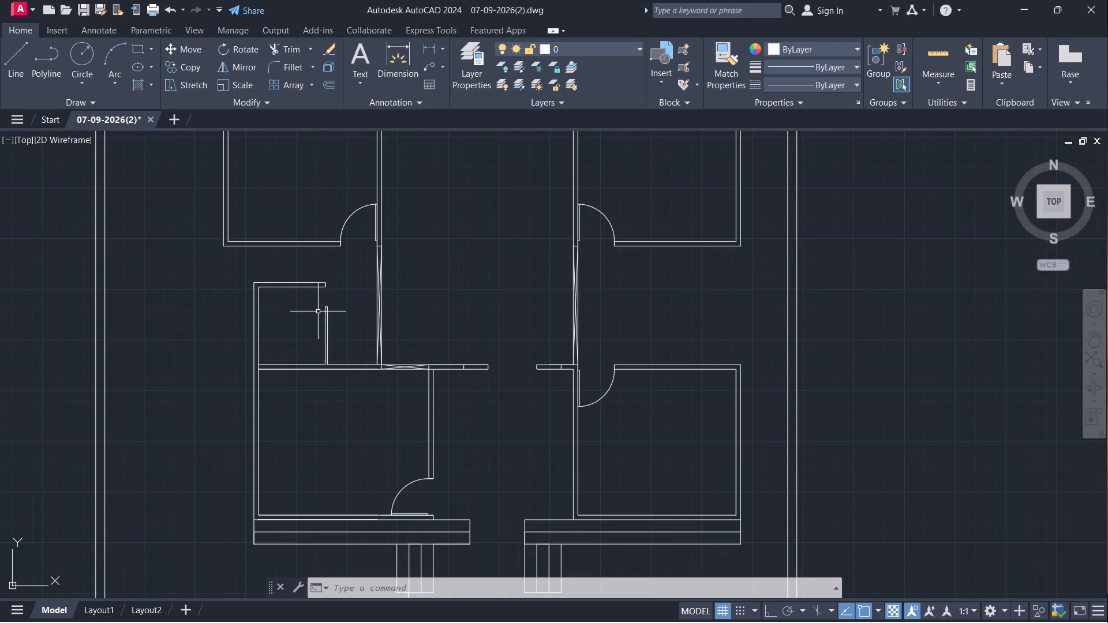
Rotate the door block at the plan-side end of the spare door row 90° counterclockwise about a point just below it, with Ortho on.
scroll(318, 311, down, 2)
middle_drag(351, 335, 924, 549)
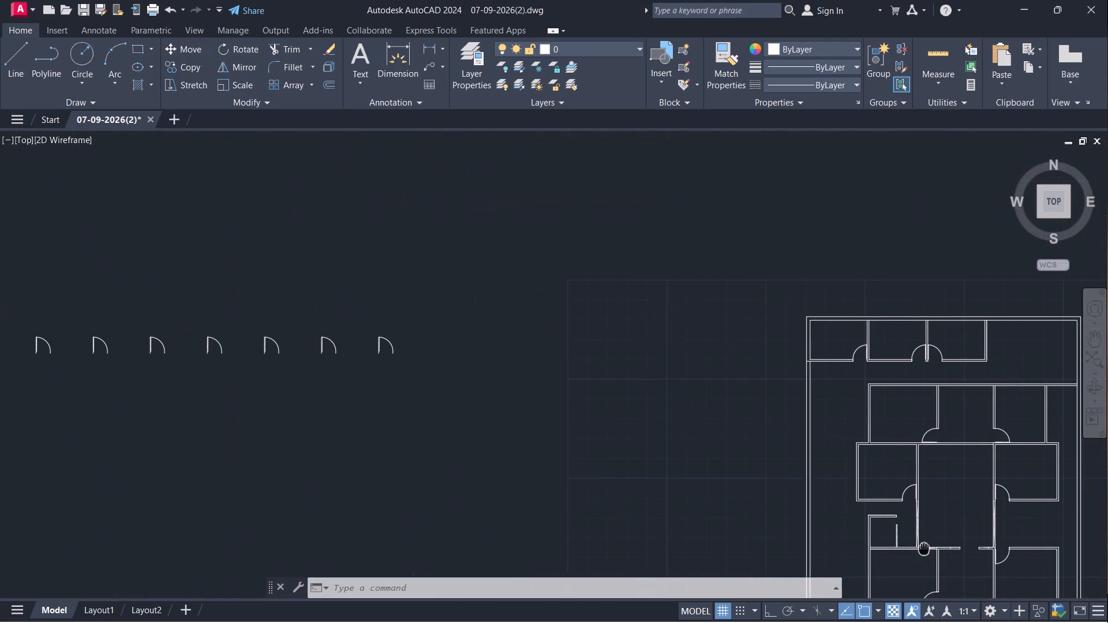
click(378, 352)
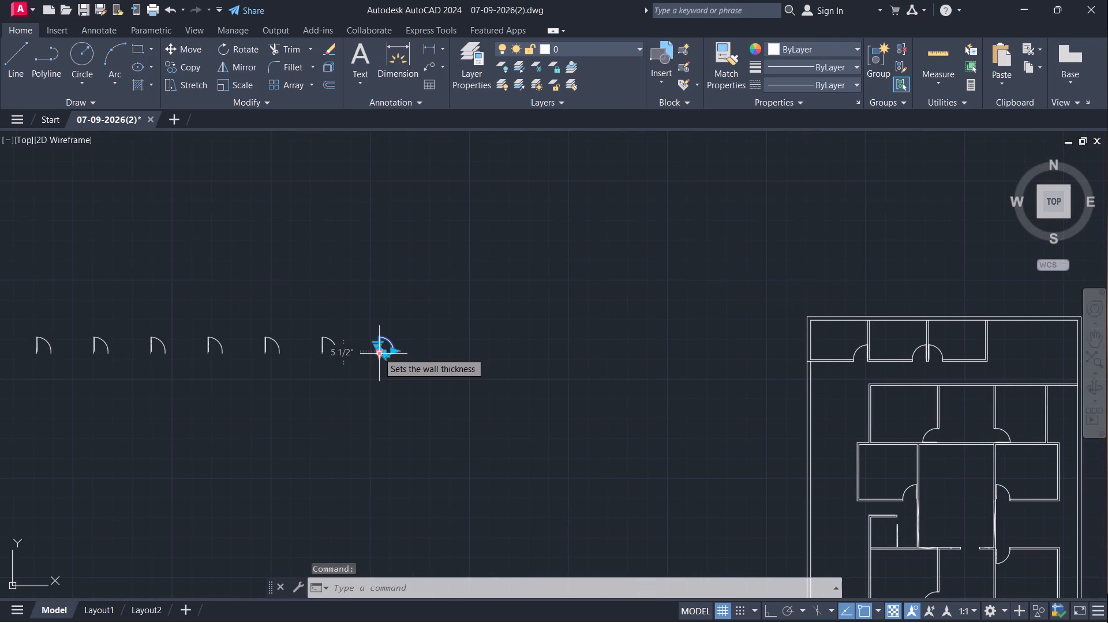
key(r)
key(o)
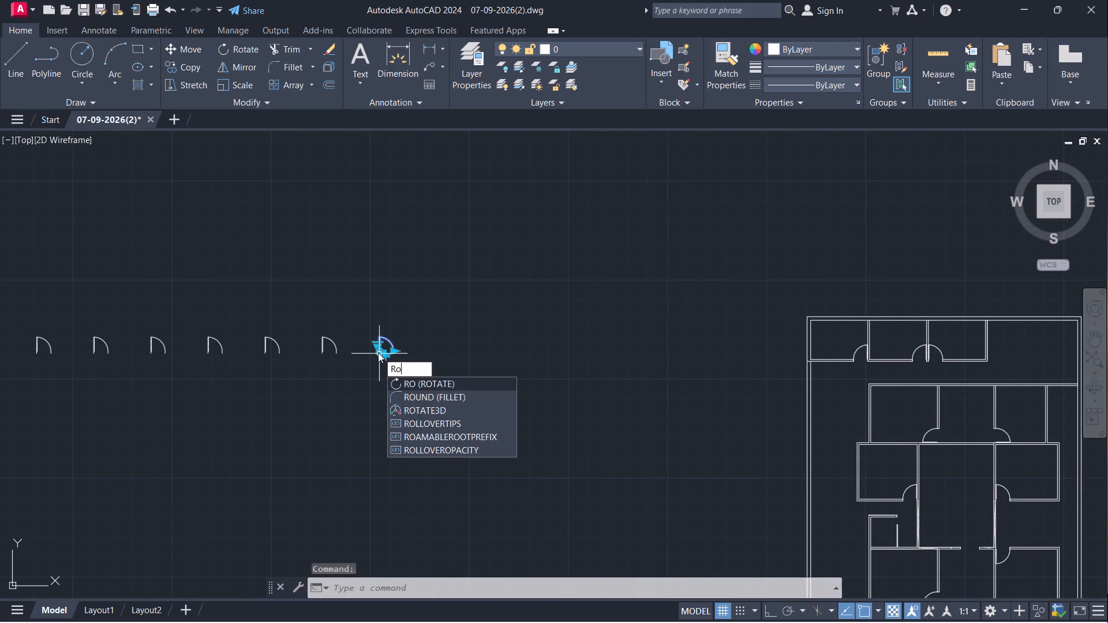
key(Return)
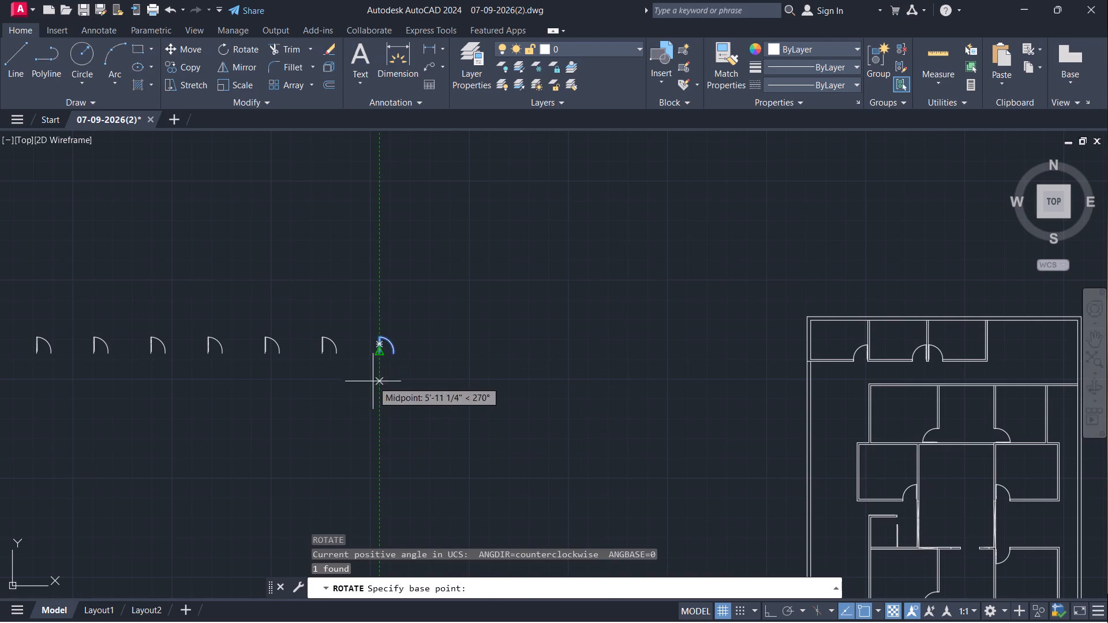
click(372, 385)
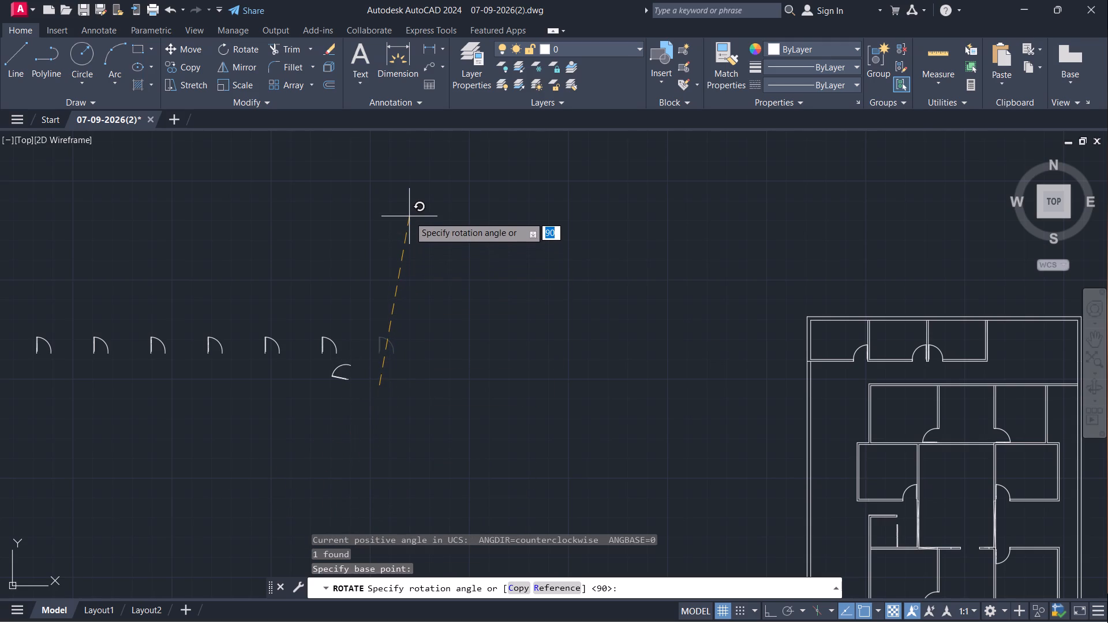
key(F8)
click(369, 199)
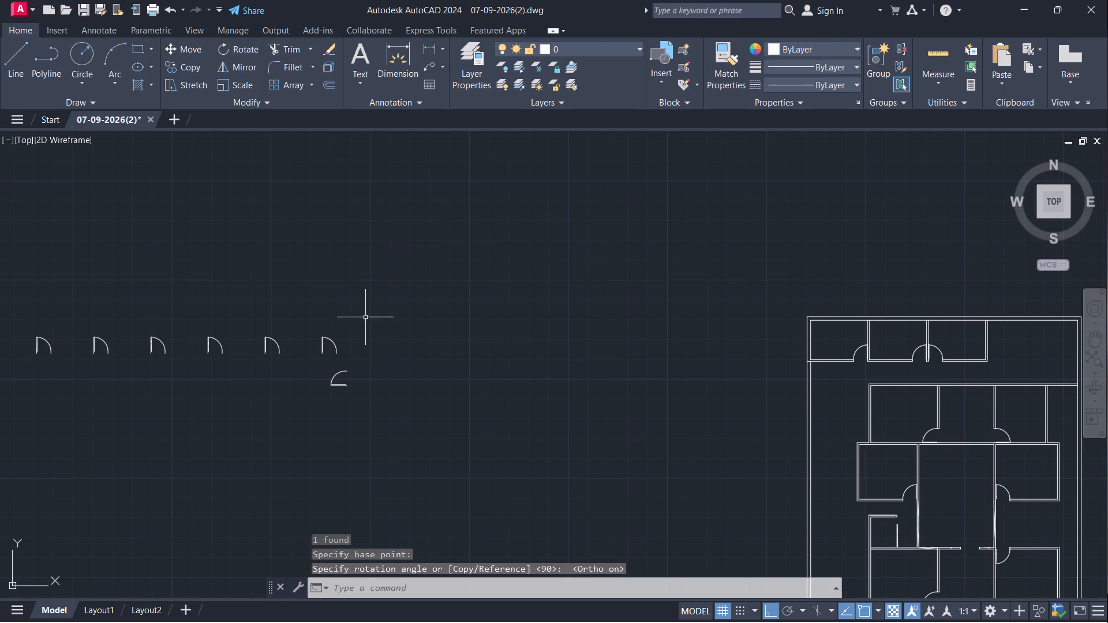
Mirror the rotated door block across a vertical line beside it, keeping the source object.
click(334, 375)
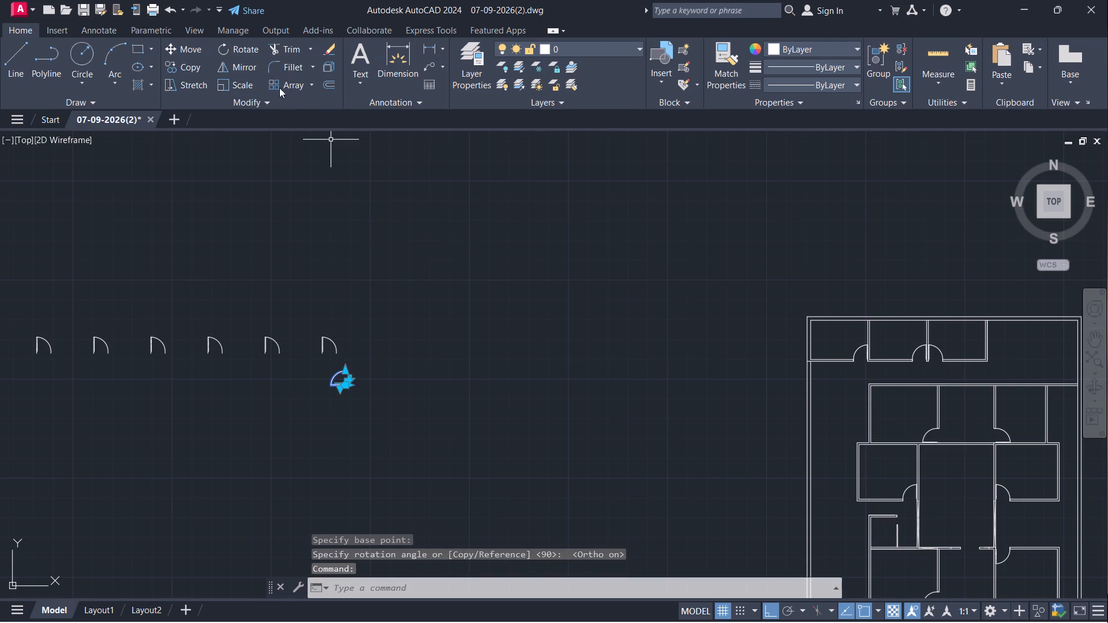
click(223, 67)
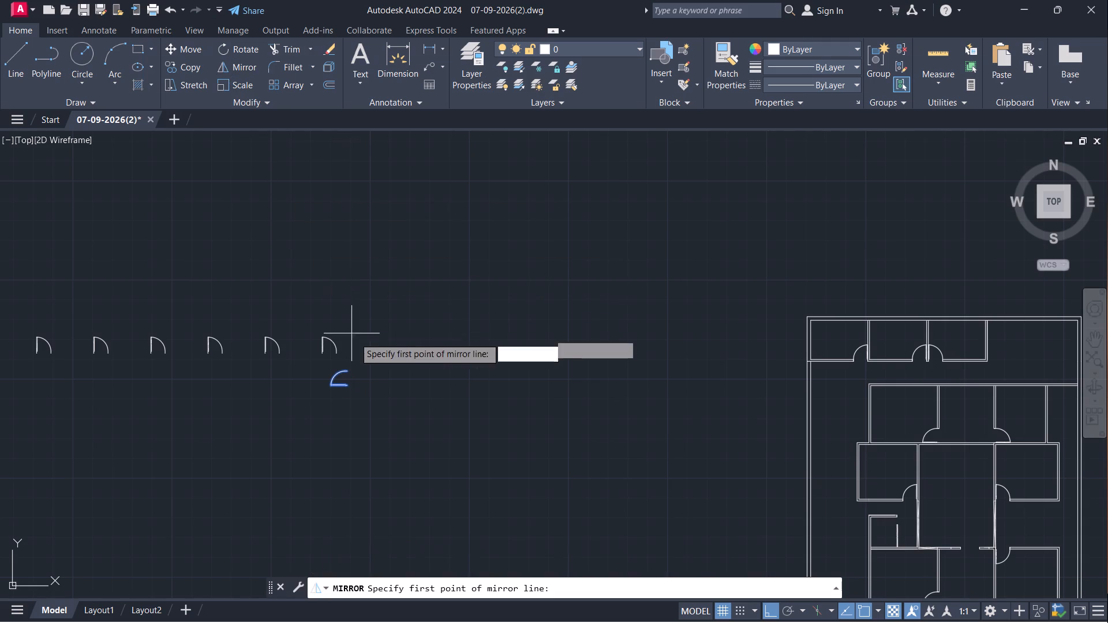
click(376, 354)
click(370, 449)
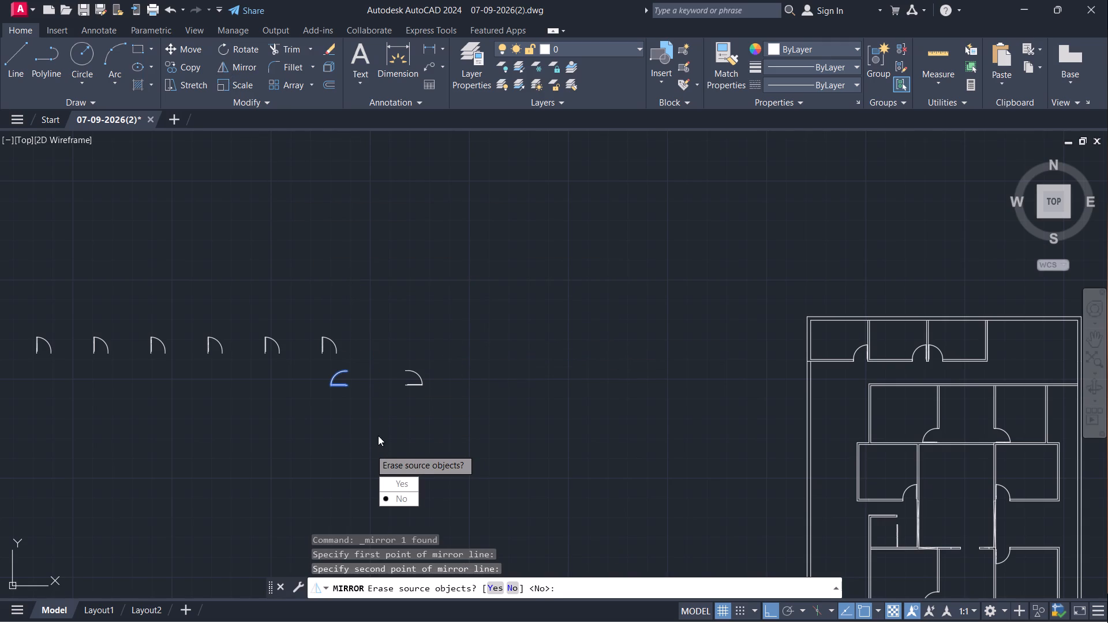
drag(392, 504, 370, 449)
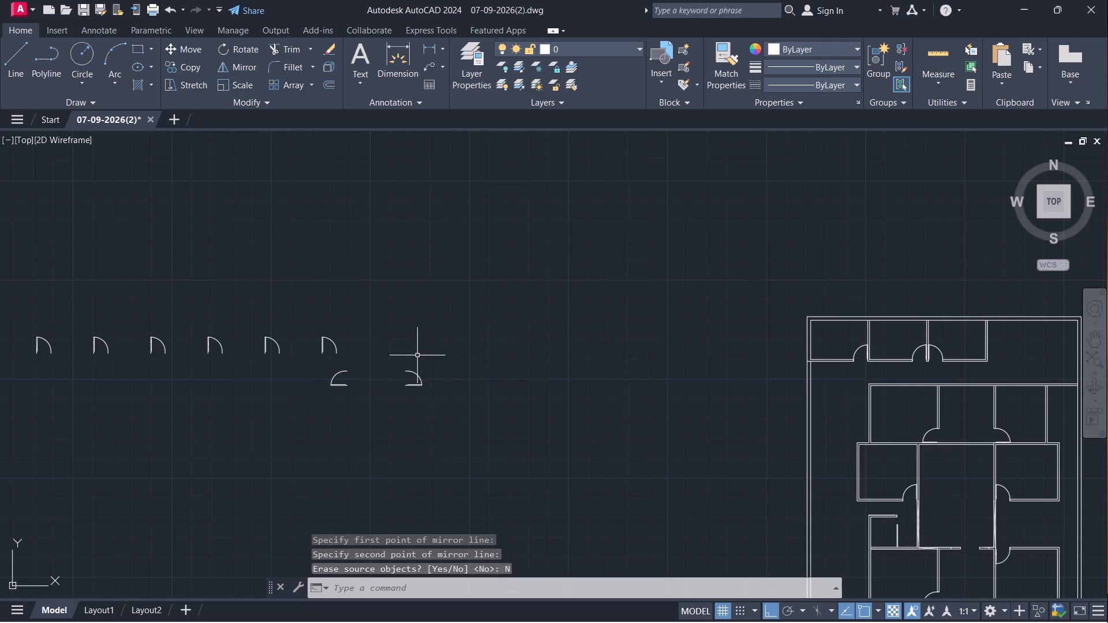
Move the mirrored door by its arc-side jamb end onto the lower wall line of the left middle room, above the small room.
click(414, 371)
key(m)
key(Return)
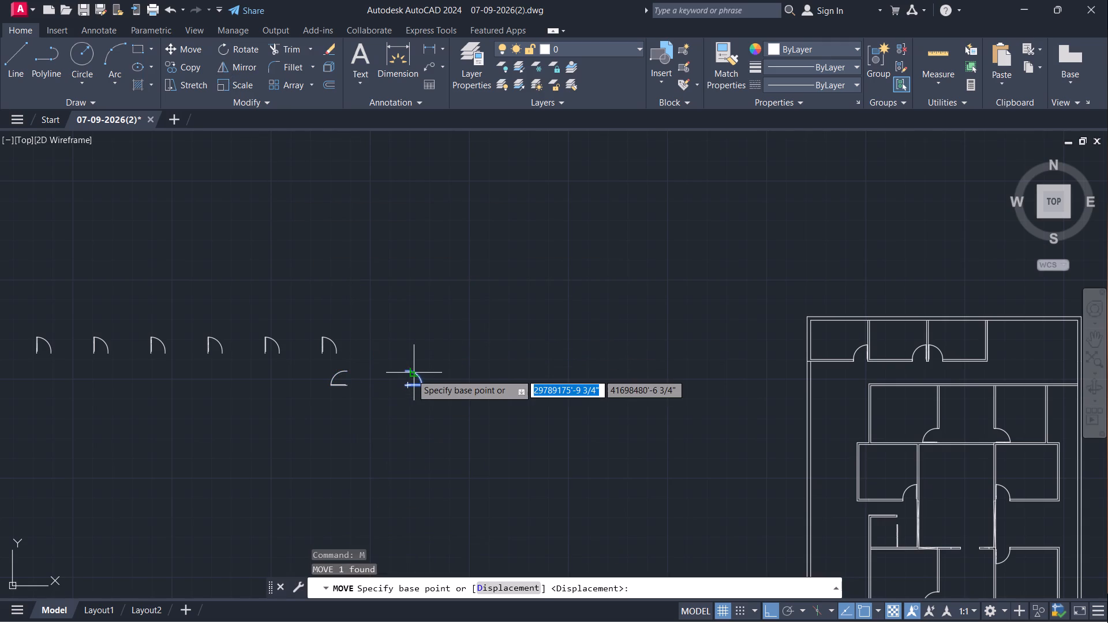
scroll(418, 380, up, 4)
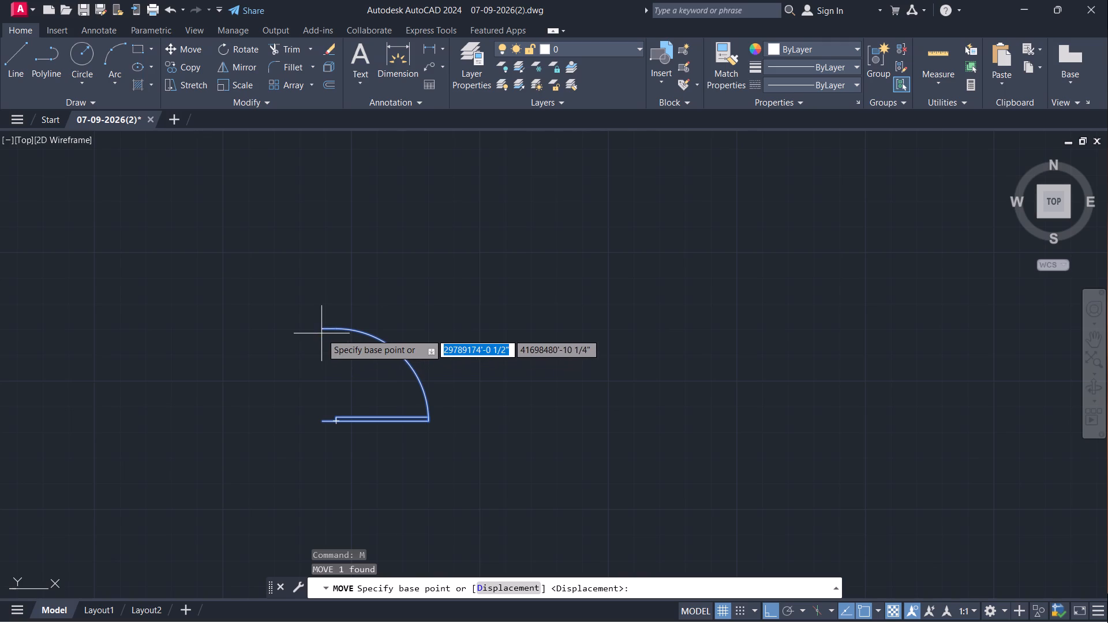
click(321, 329)
scroll(661, 405, down, 5)
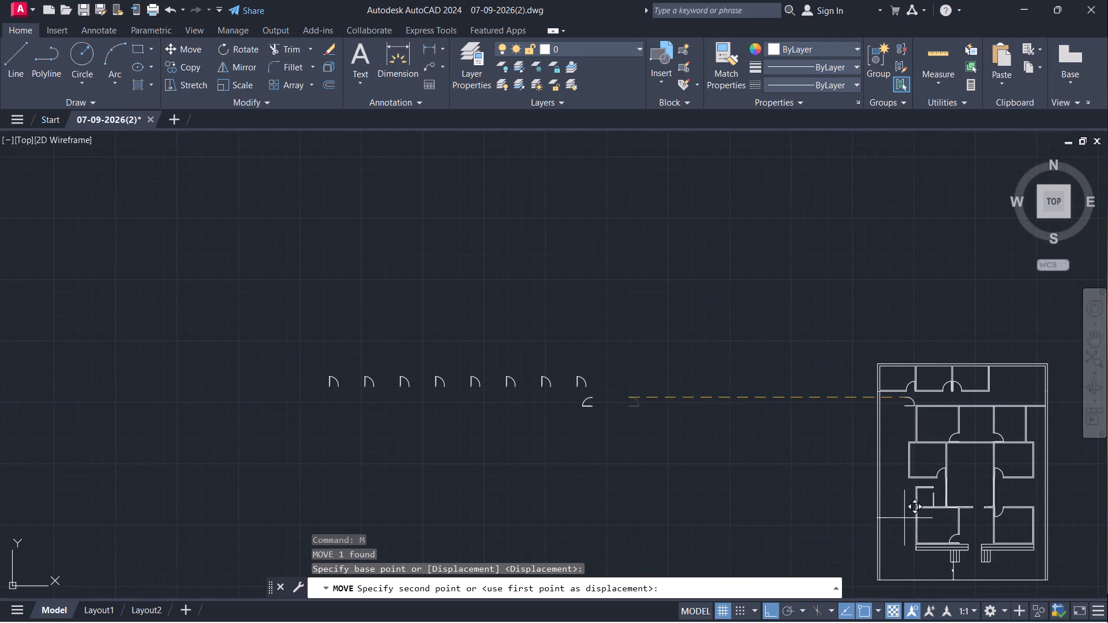
middle_drag(930, 533, 692, 479)
key(F8)
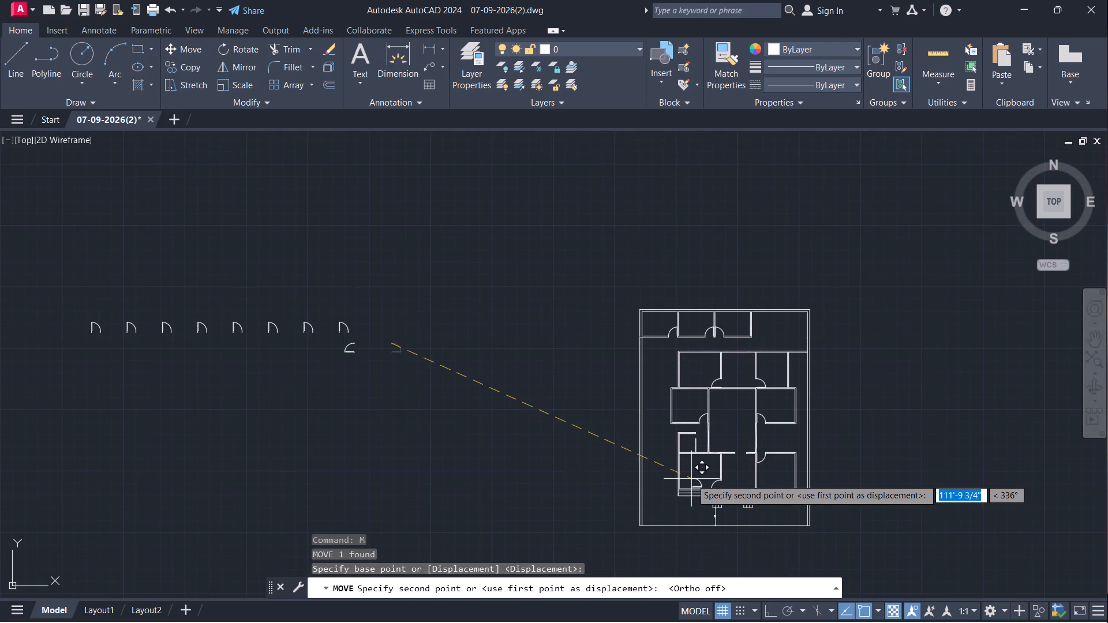
scroll(698, 448, up, 4)
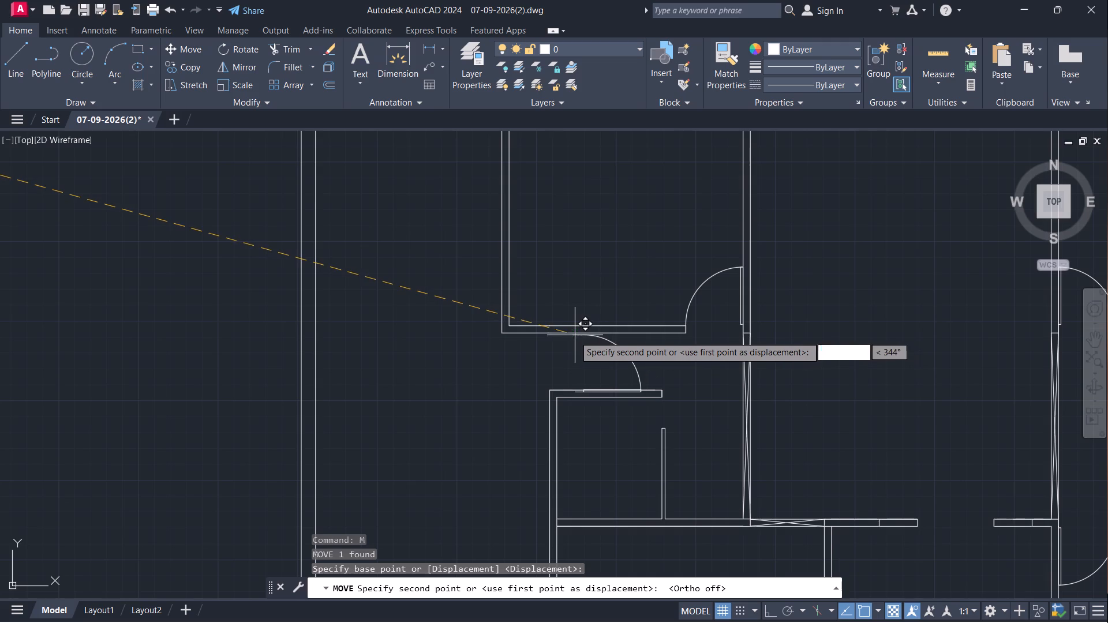
scroll(587, 327, up, 3)
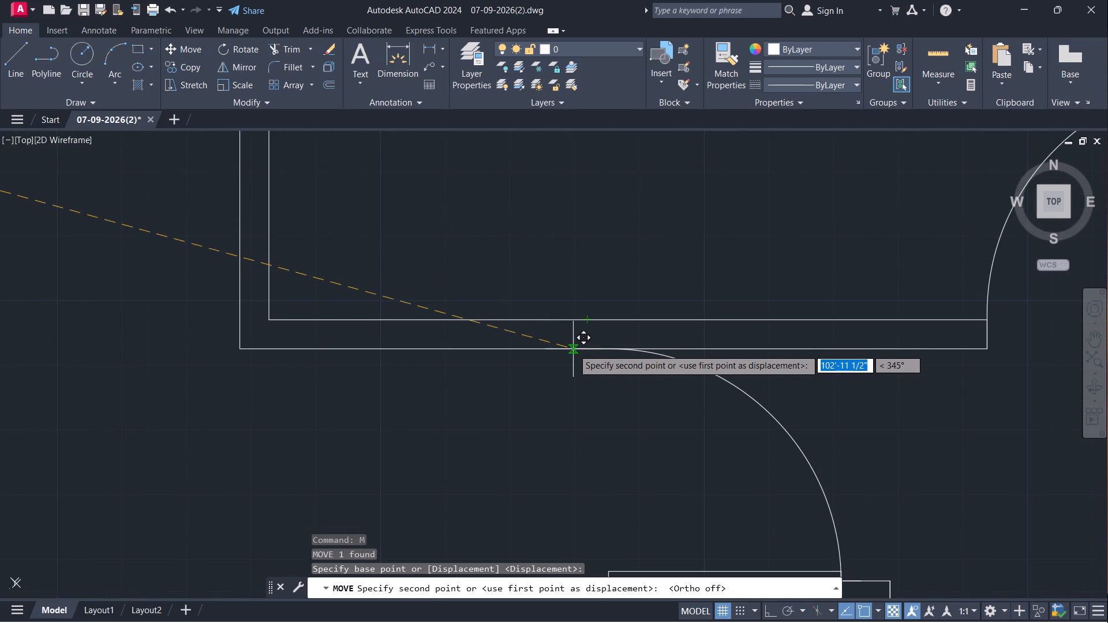
click(574, 349)
Move the placed door about 1'-9 1/2" west along the wall, in line with the small room's outer wall face.
scroll(671, 374, down, 3)
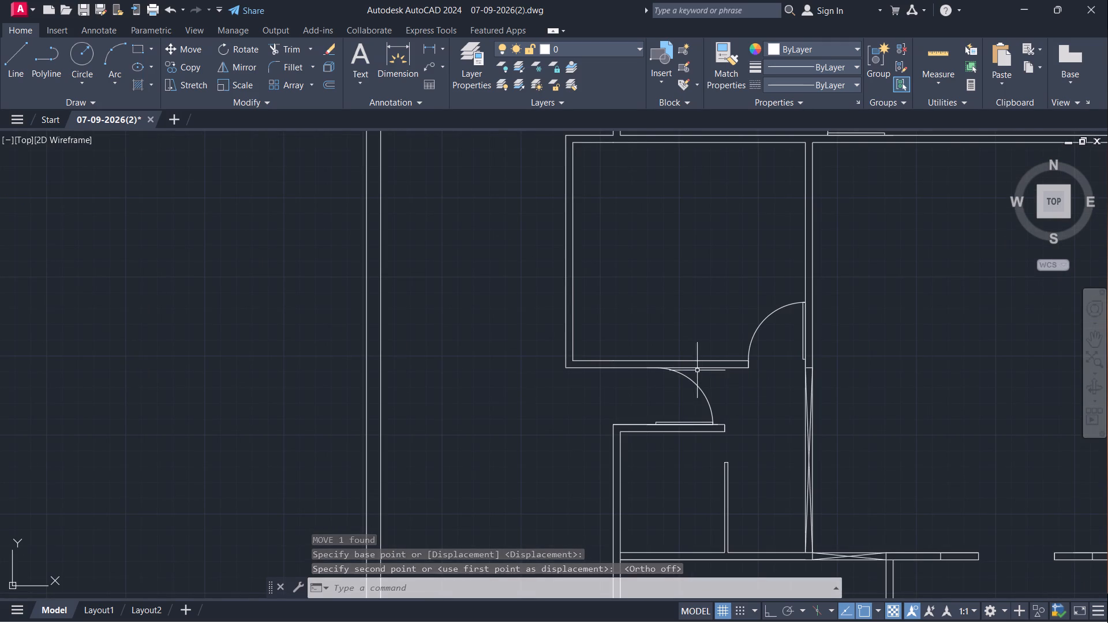
scroll(654, 366, up, 4)
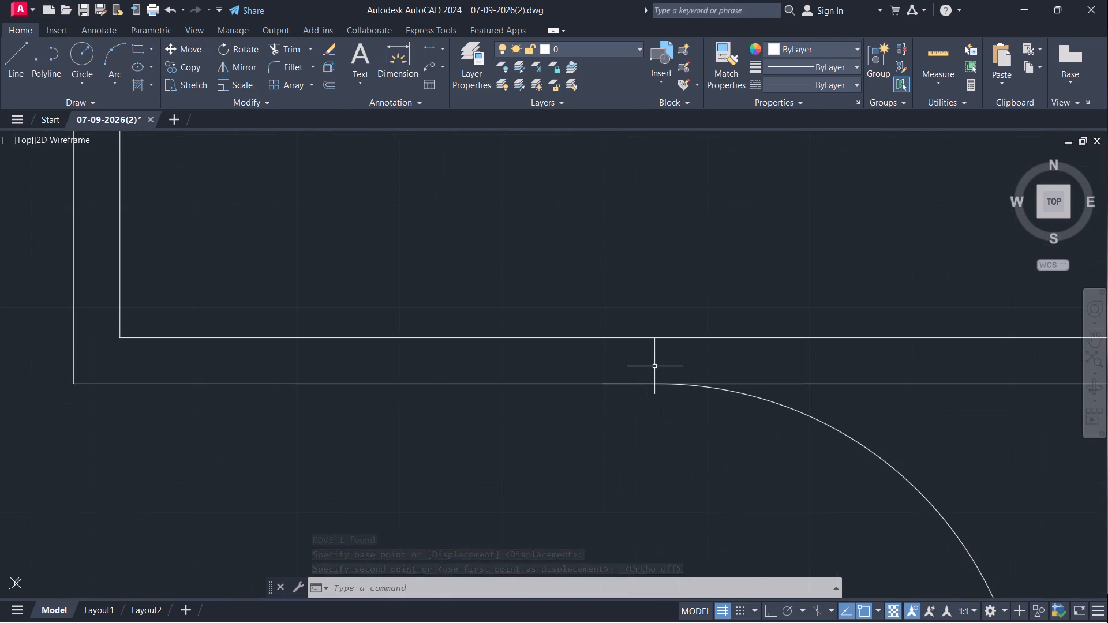
click(641, 384)
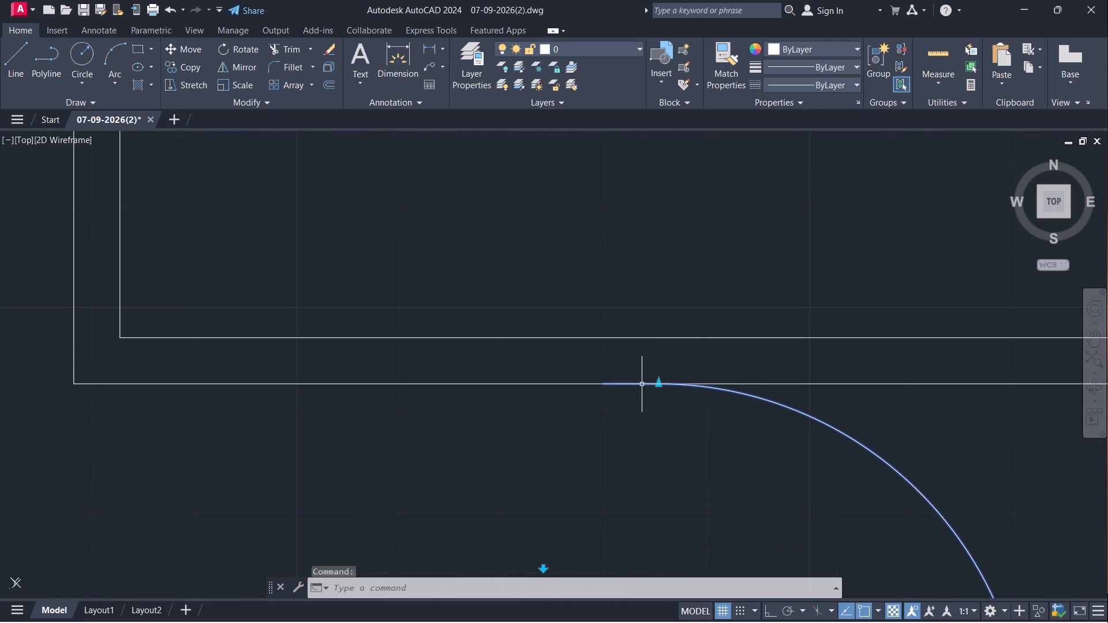
key(m)
key(Return)
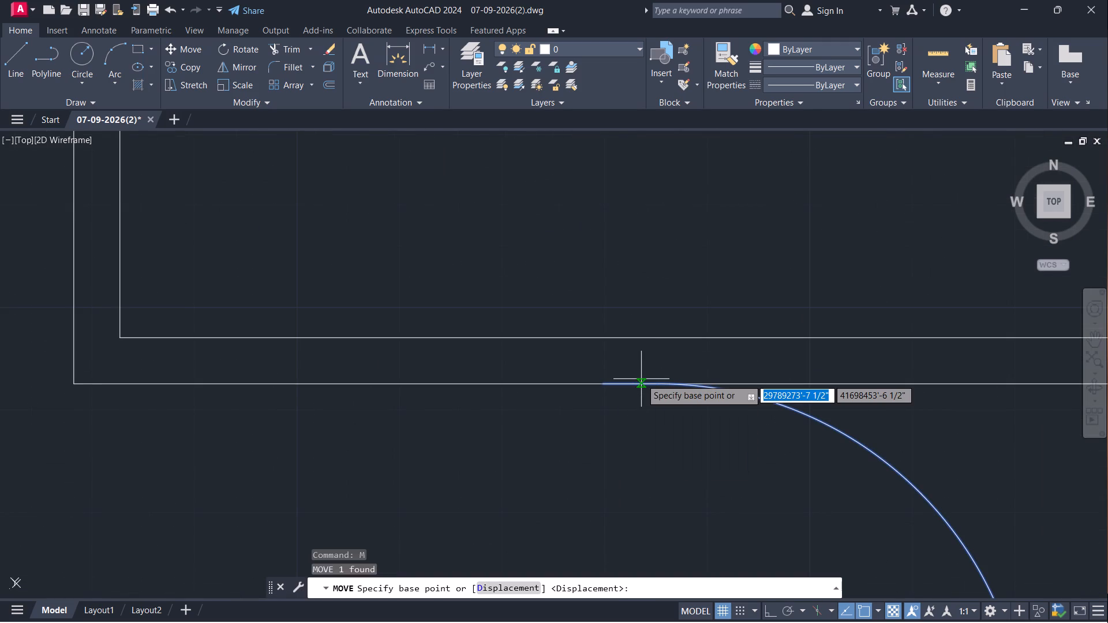
click(606, 381)
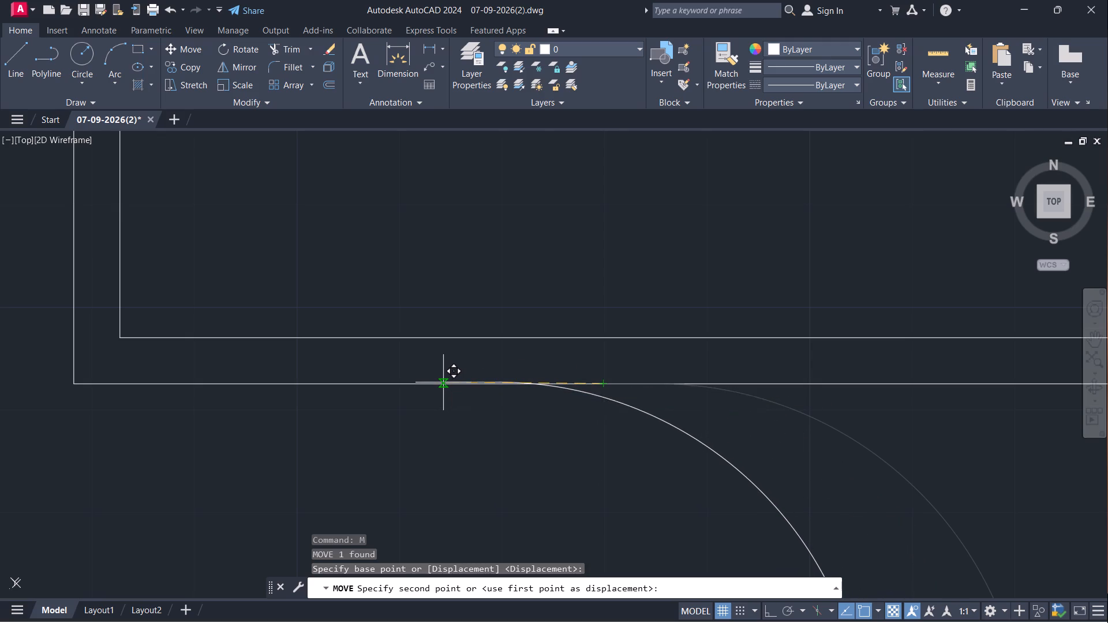
scroll(443, 382, down, 2)
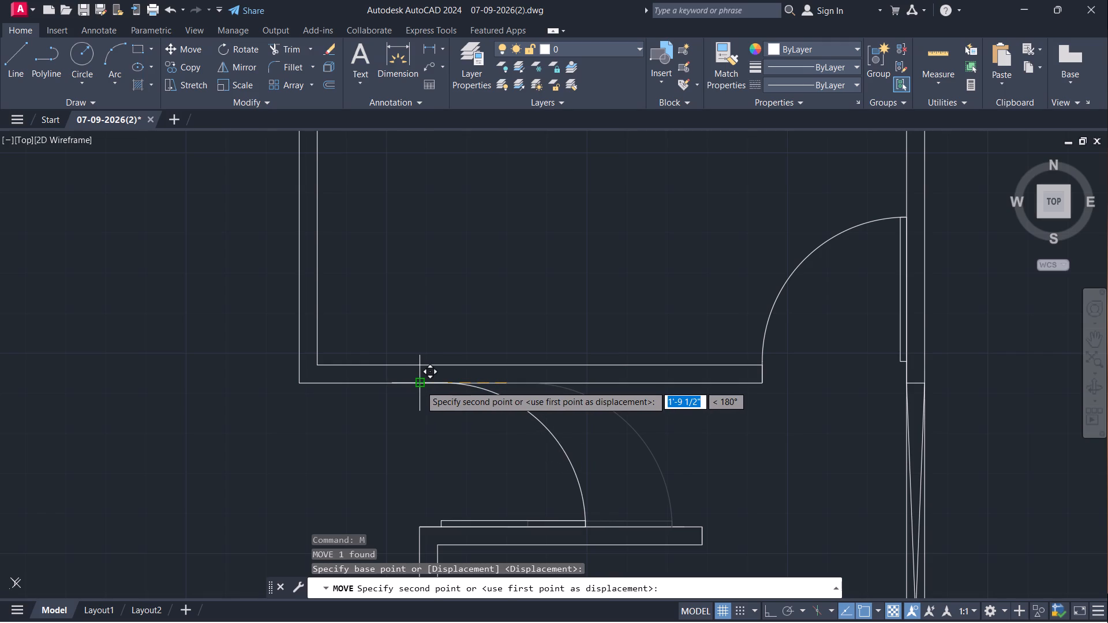
click(420, 385)
Scale the upright door at the plan-side end of the spare row by reference across its jamb ends, to a new length of 2'.
scroll(626, 407, down, 3)
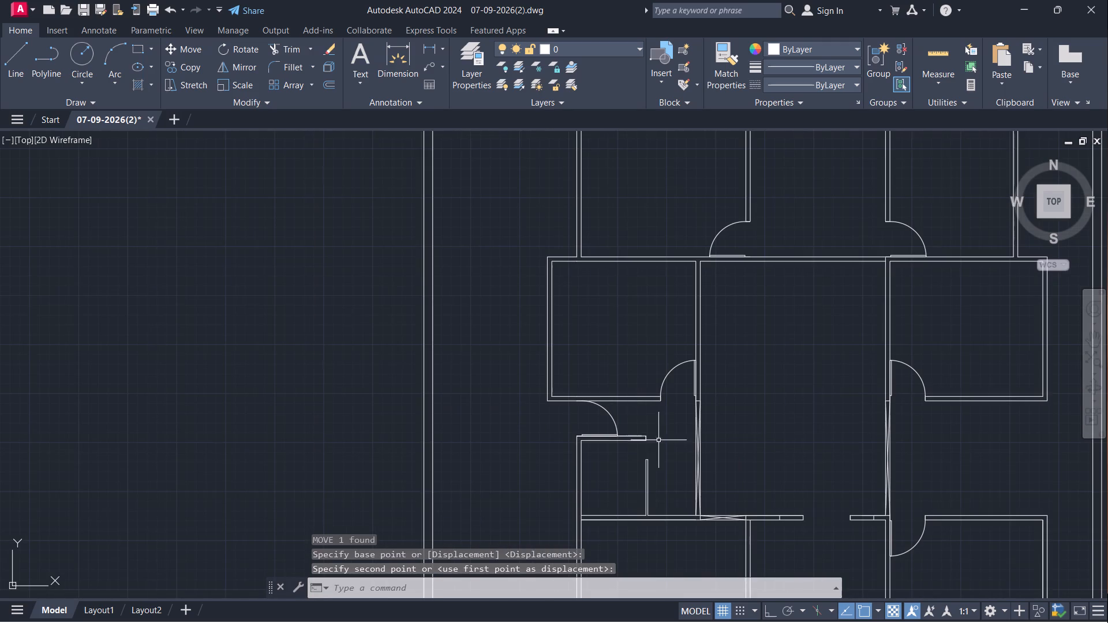
middle_drag(613, 441, 587, 410)
scroll(587, 410, down, 3)
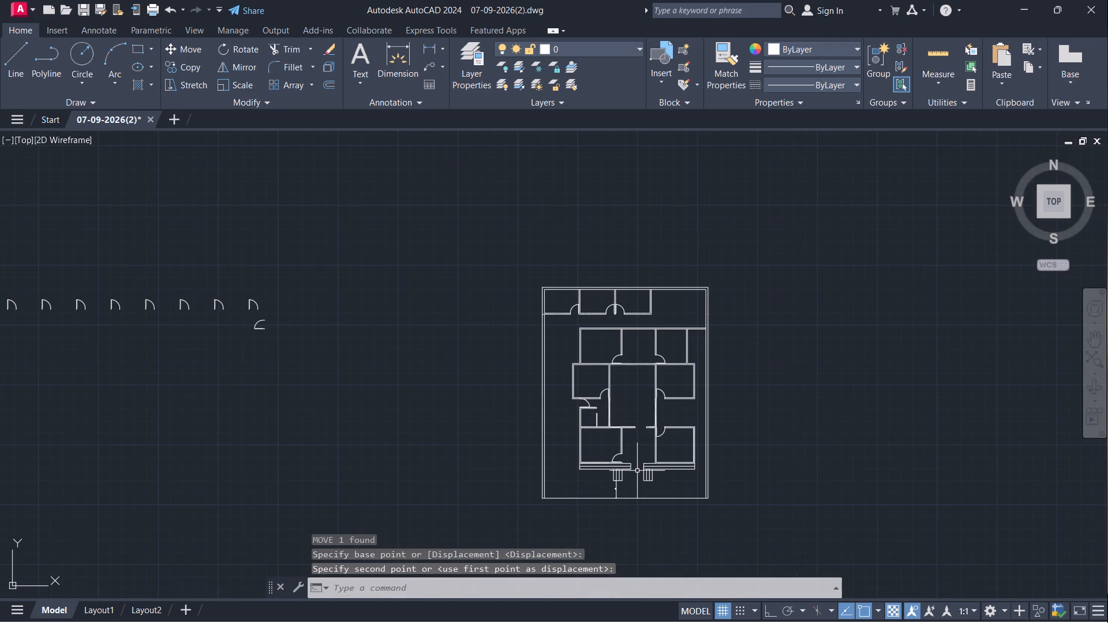
scroll(264, 297, up, 5)
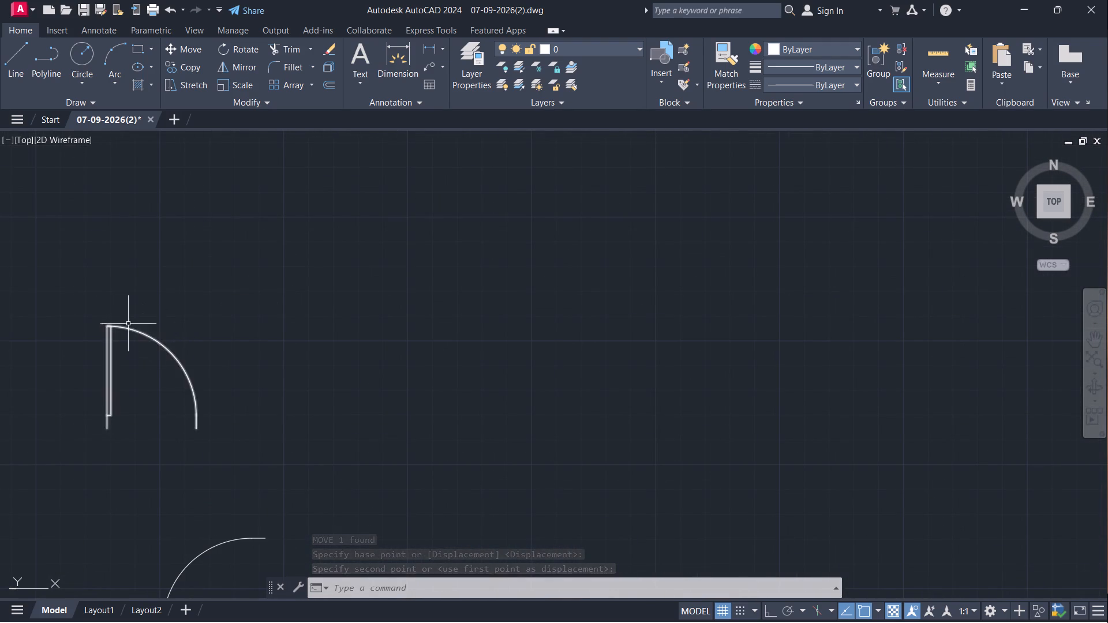
click(115, 325)
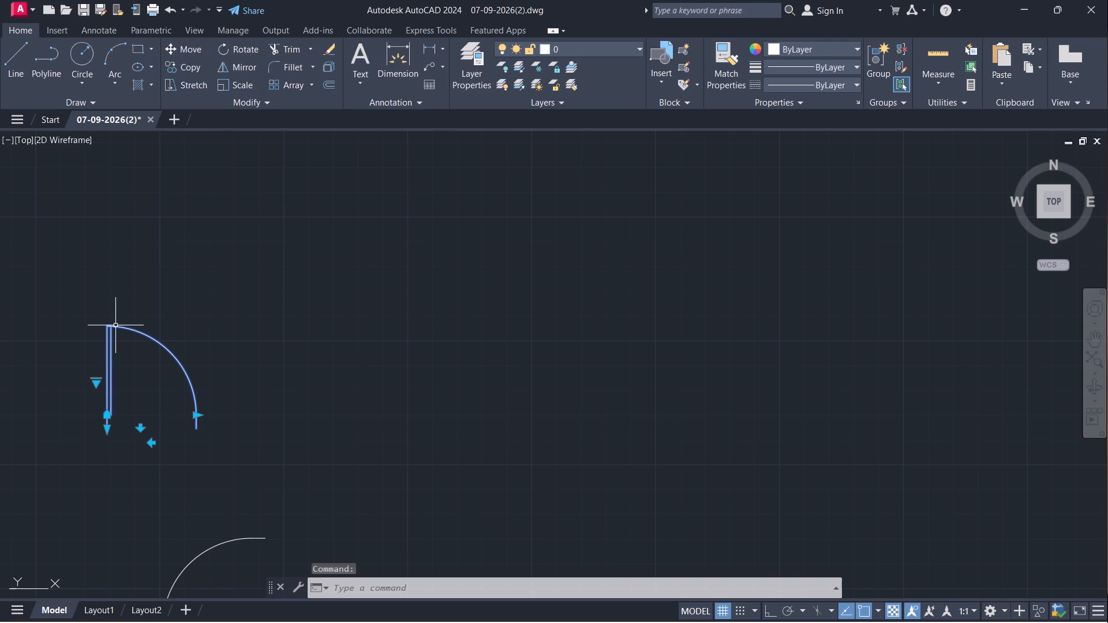
text(sc)
key(Return)
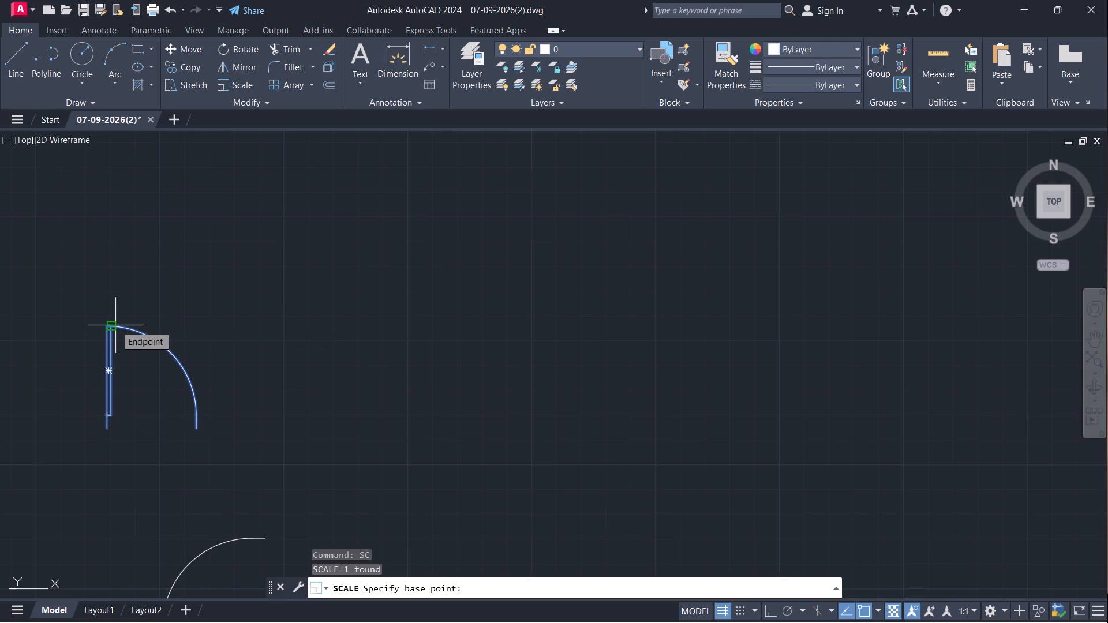
scroll(115, 325, up, 1)
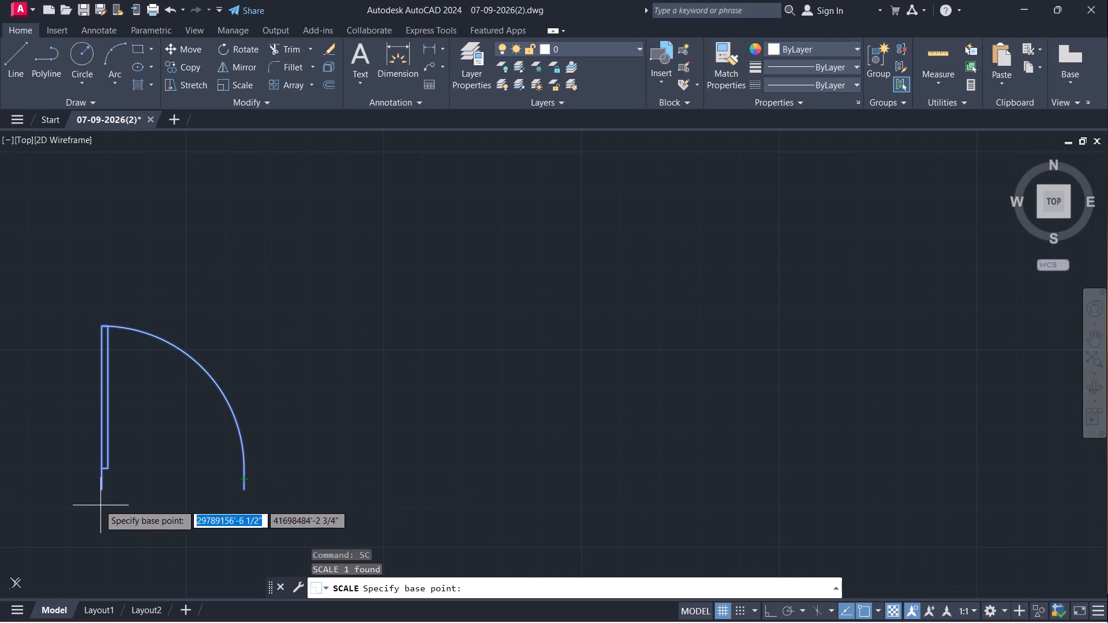
click(101, 493)
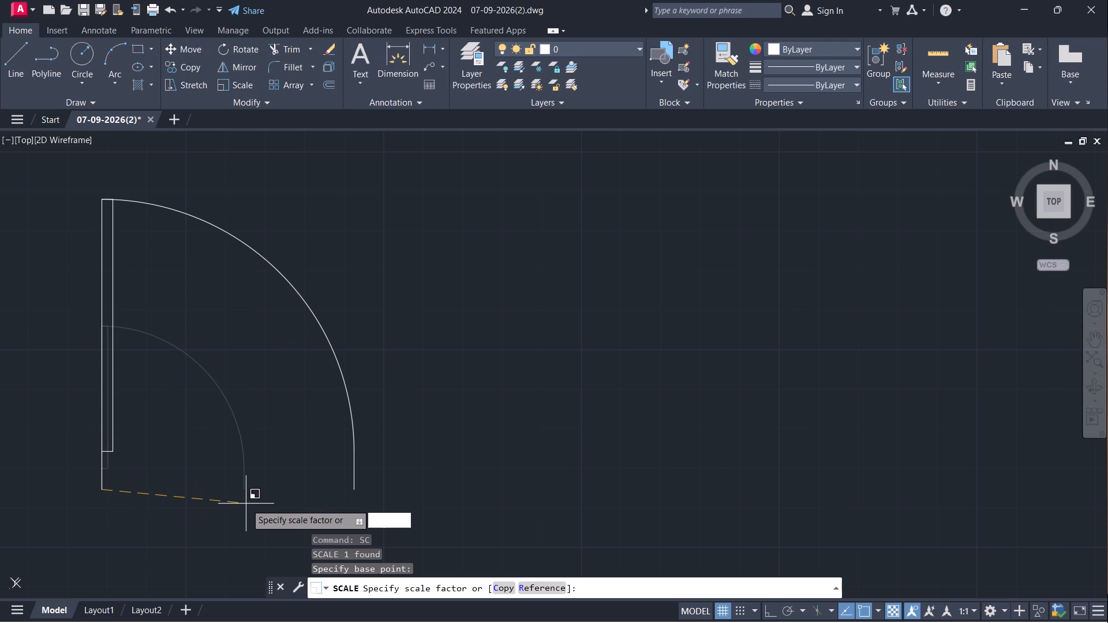
key(r)
key(Return)
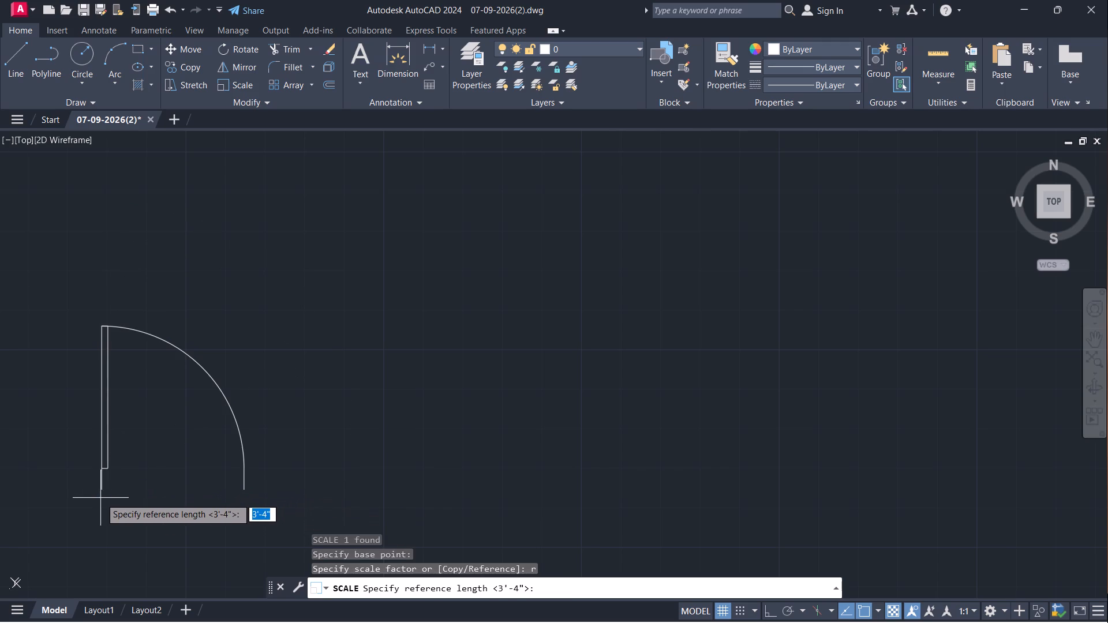
click(103, 486)
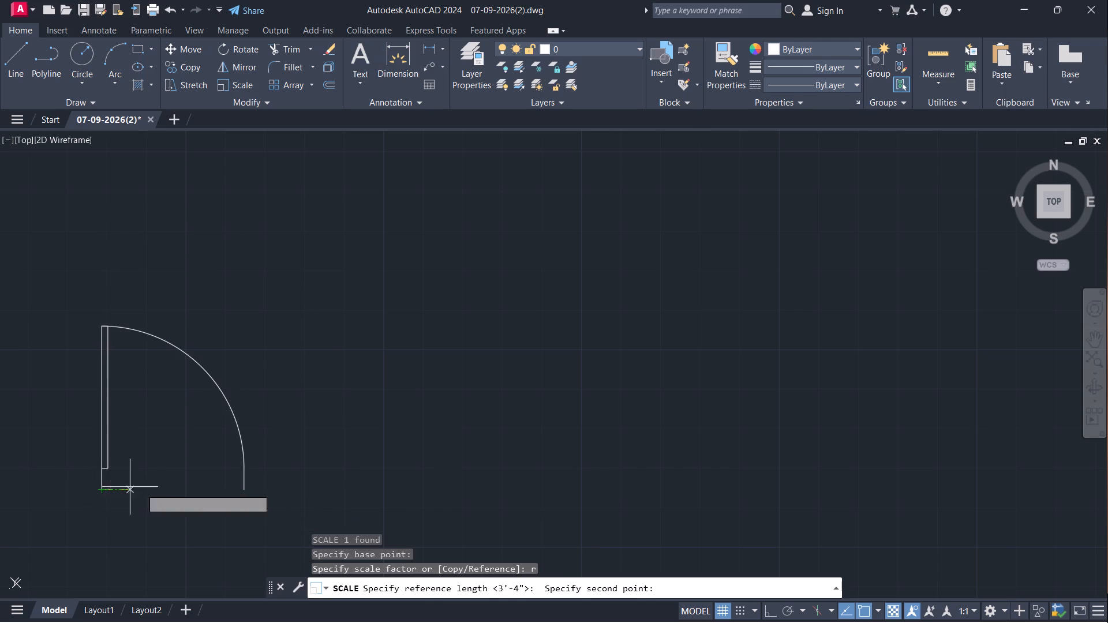
click(243, 491)
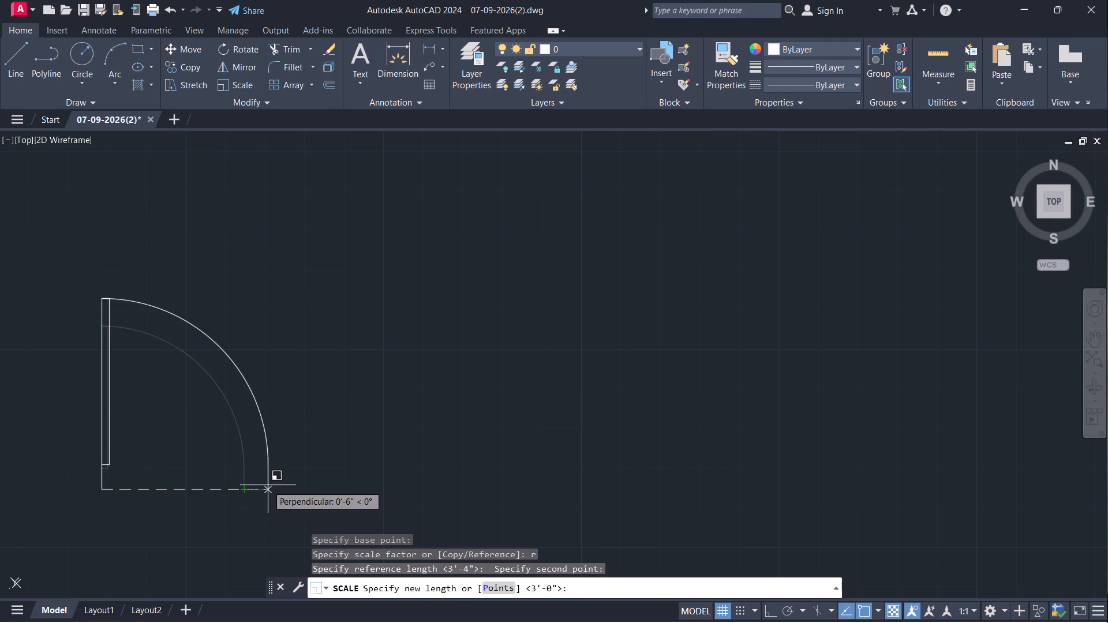
text(2')
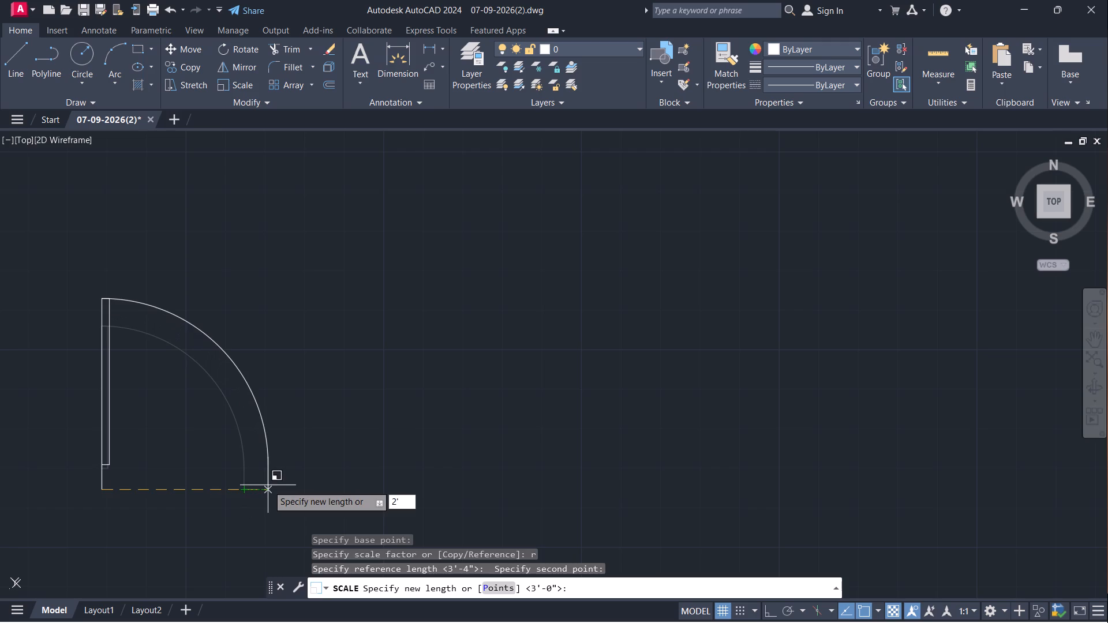
key(Return)
Copy the 2' door three times eastward along the spare door row, using its hinge-side jamb end as base point.
scroll(307, 413, down, 2)
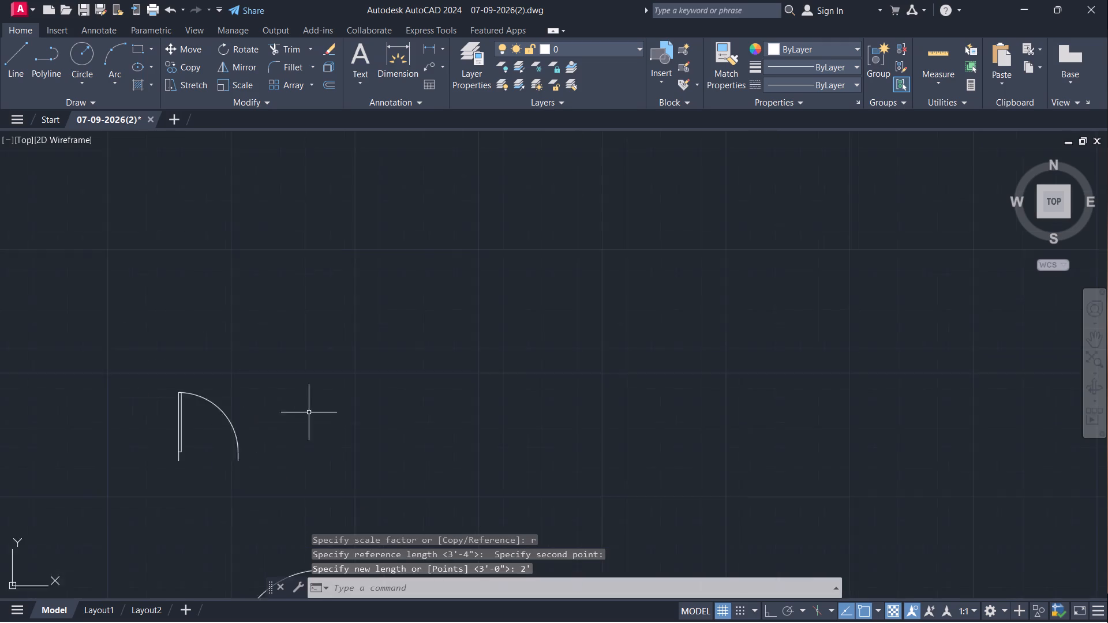
scroll(317, 407, down, 1)
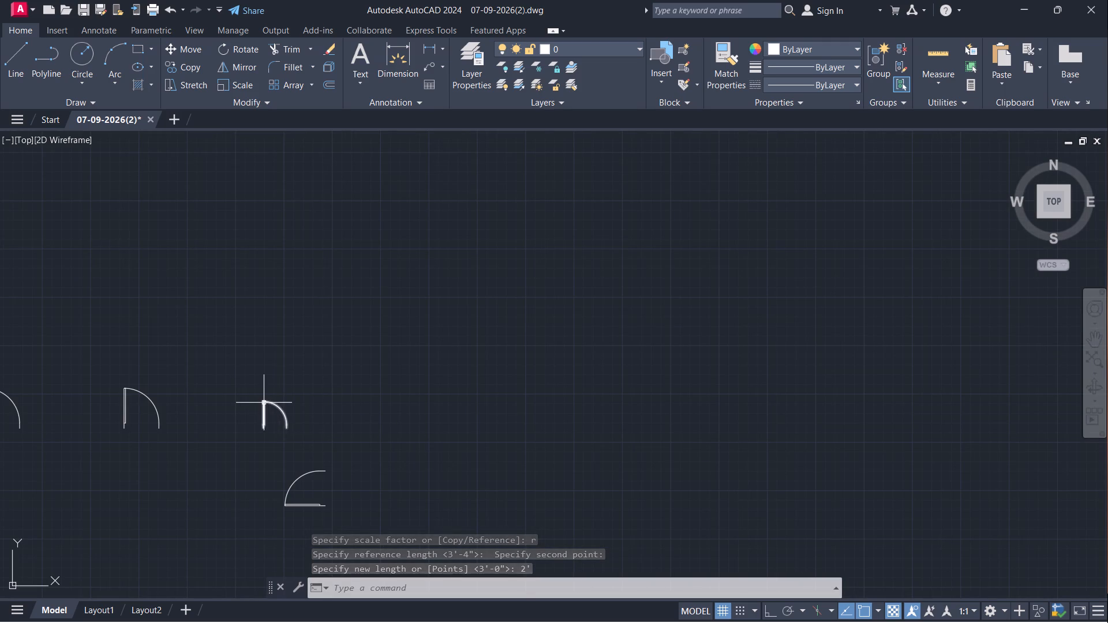
click(264, 403)
text(co)
key(Return)
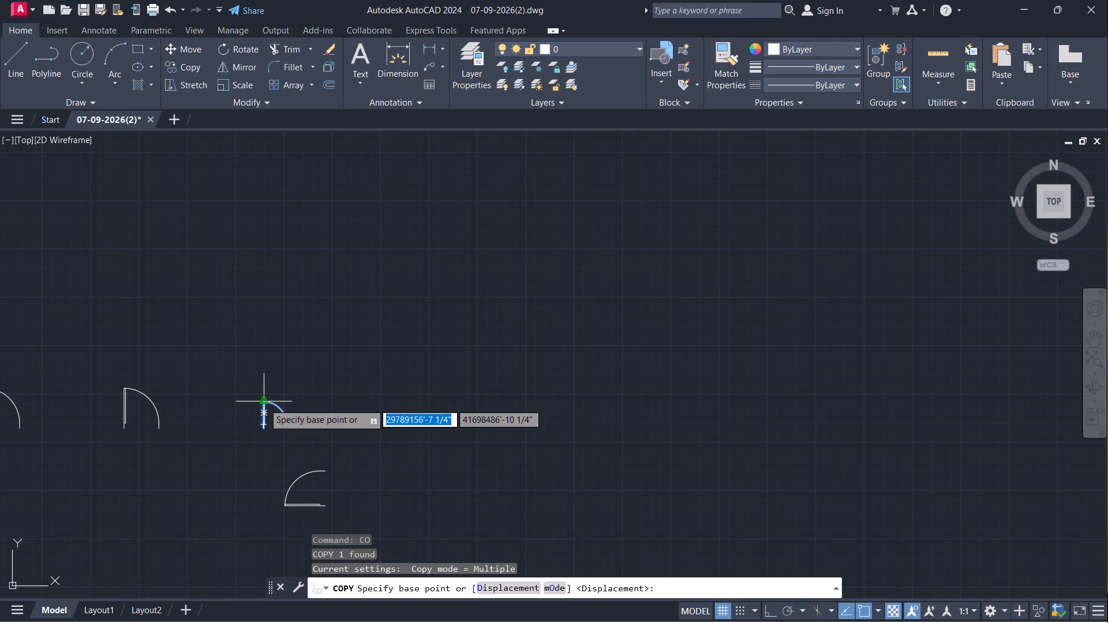
click(260, 429)
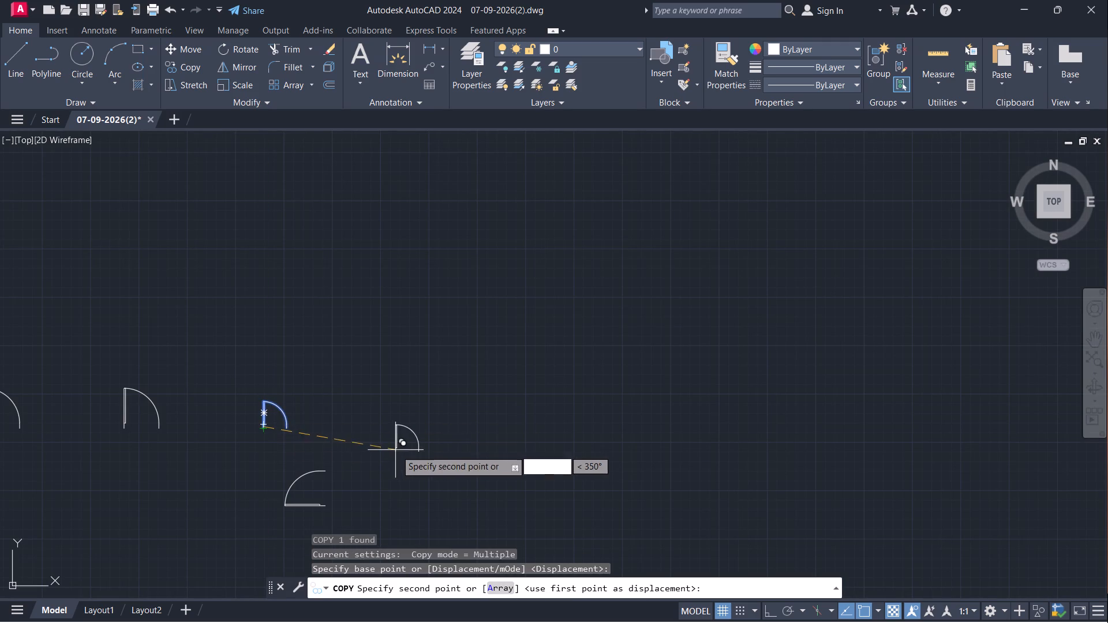
click(404, 432)
click(550, 431)
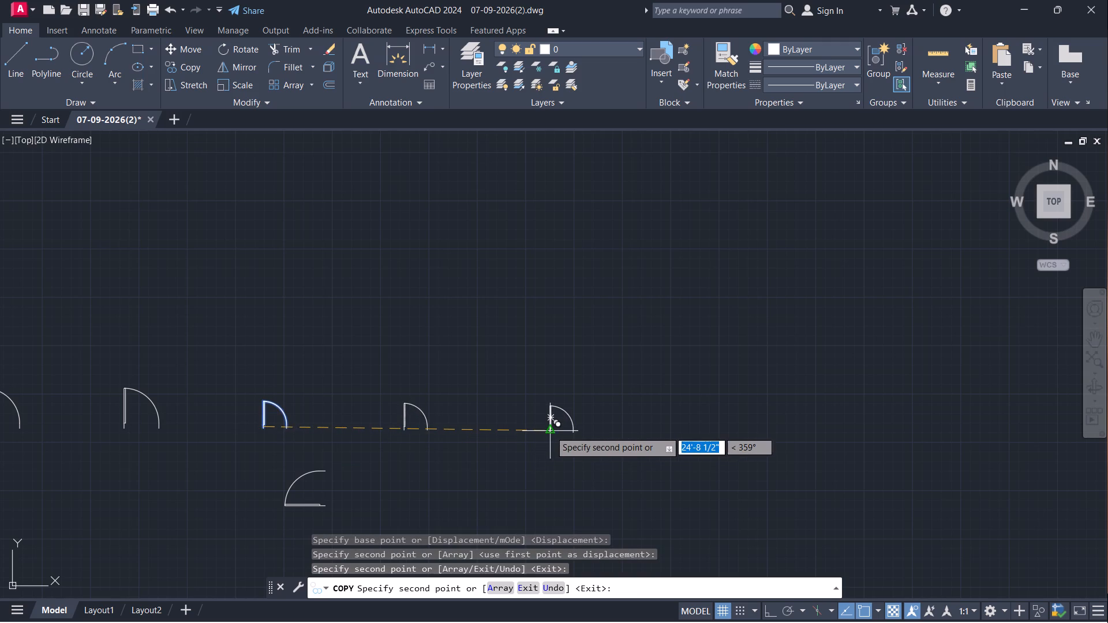
click(629, 431)
key(space)
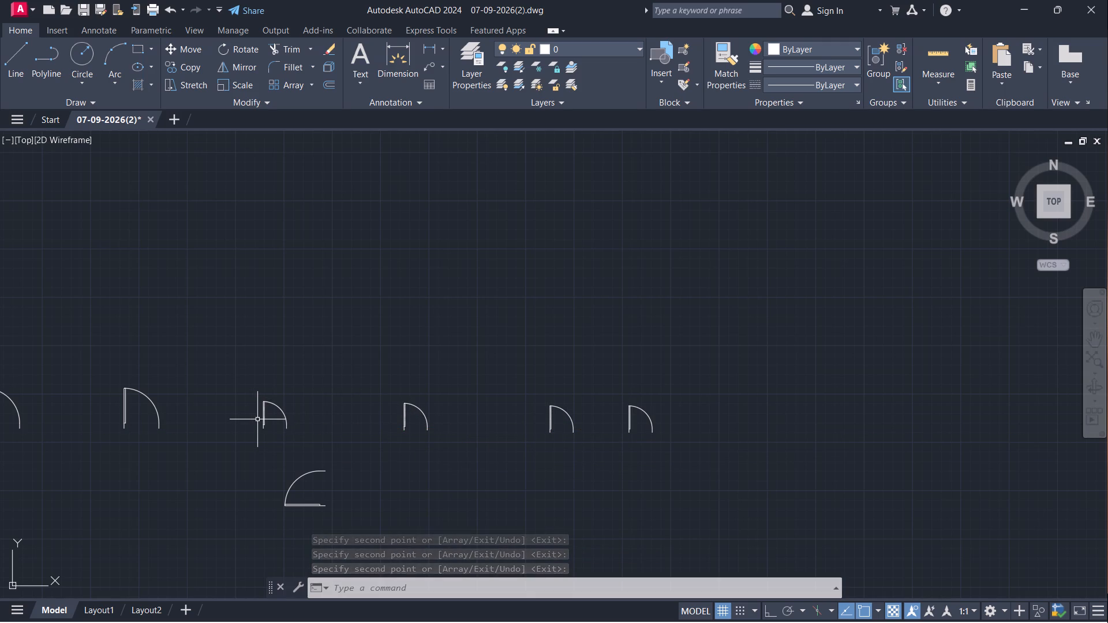
Move the original 2' door by its hinge-side jamb end onto the lower corner of the west wall end at the central hall's south opening.
scroll(518, 434, down, 2)
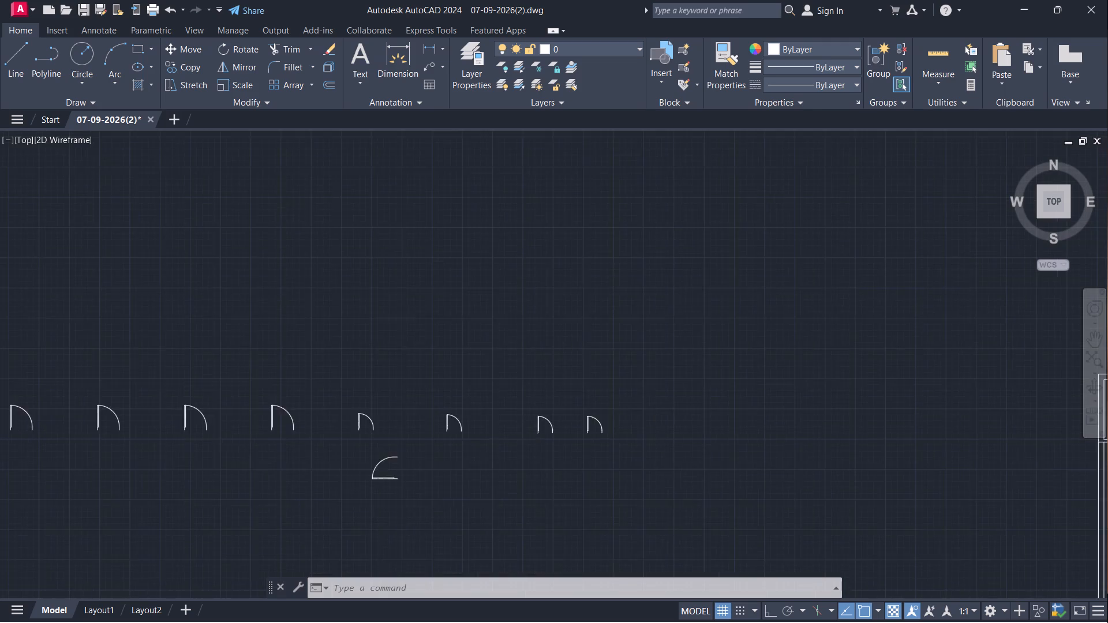
middle_drag(512, 511, 494, 467)
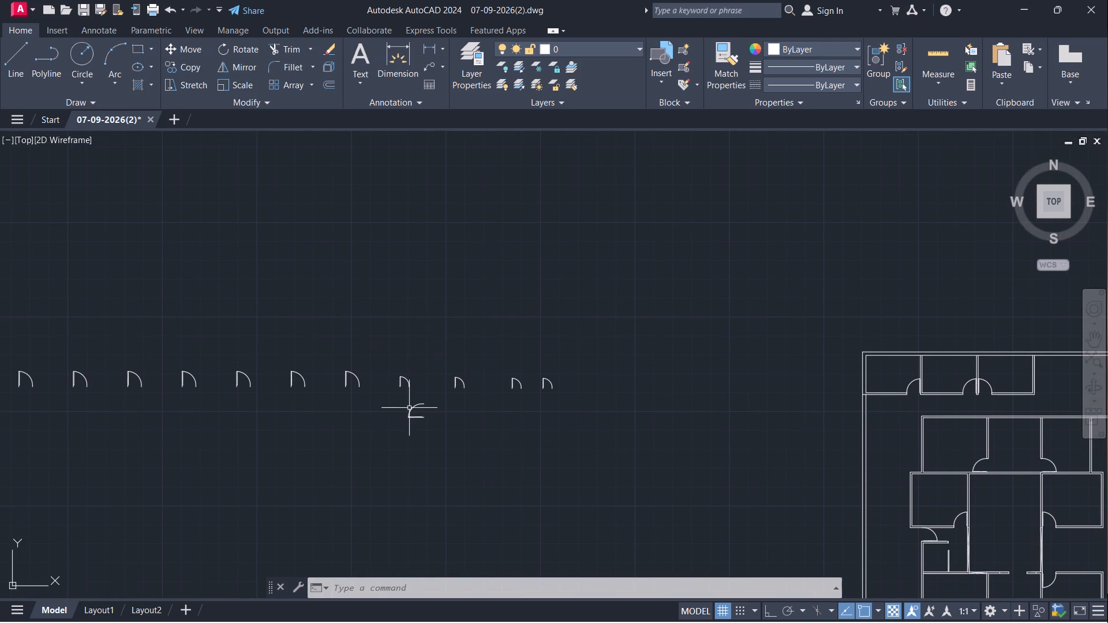
click(402, 377)
key(m)
key(Return)
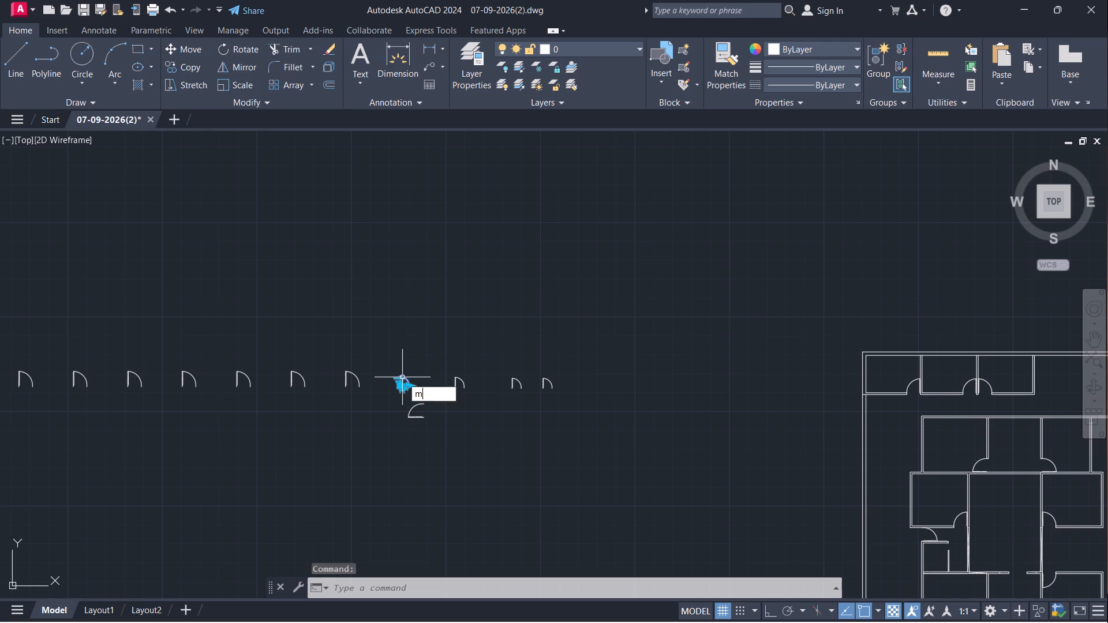
scroll(375, 392, up, 4)
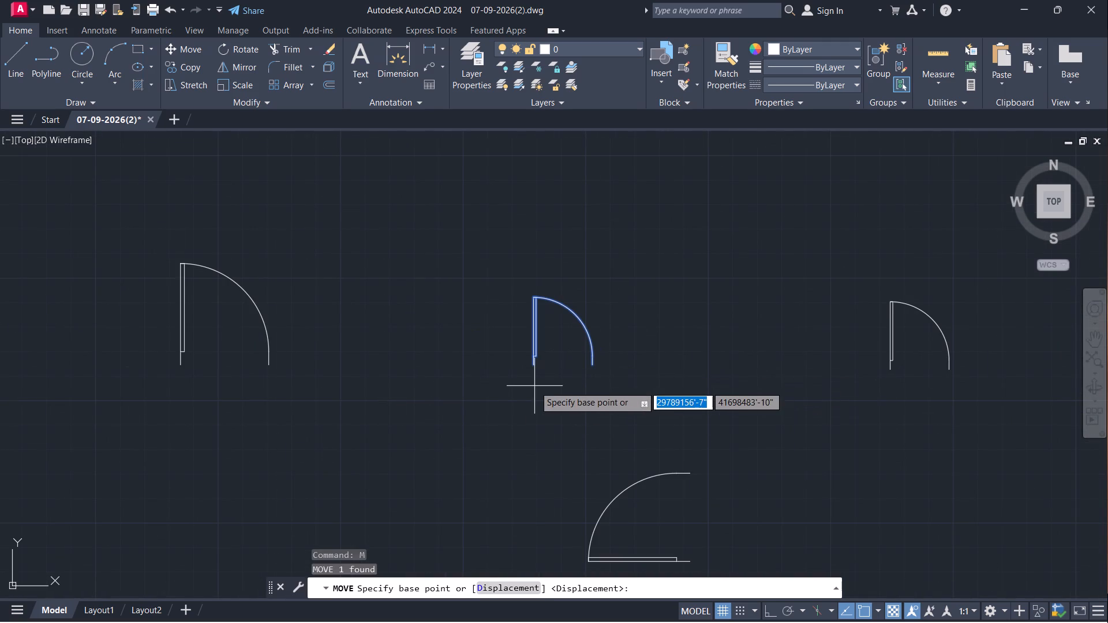
click(533, 367)
scroll(798, 418, down, 4)
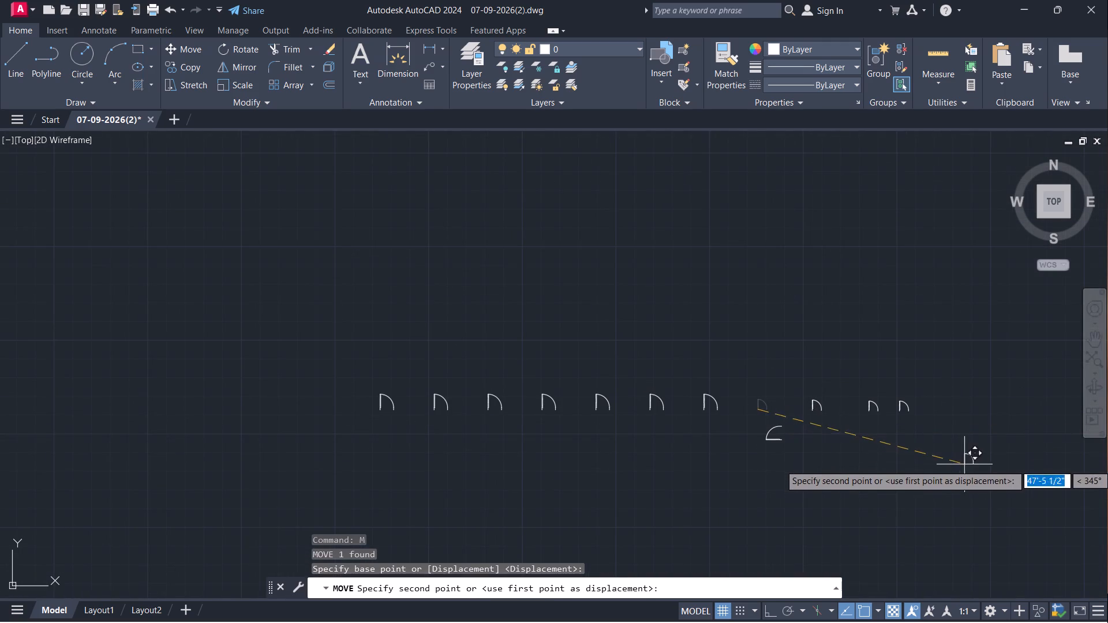
middle_drag(965, 464, 512, 345)
scroll(901, 493, up, 3)
middle_drag(916, 422, 608, 347)
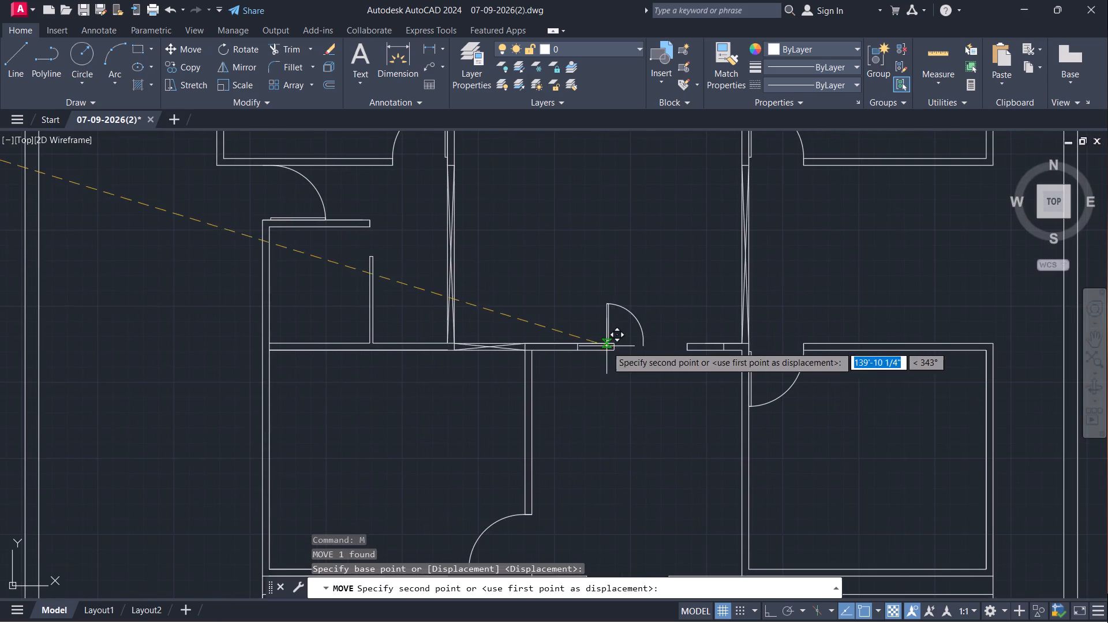
scroll(619, 356, up, 4)
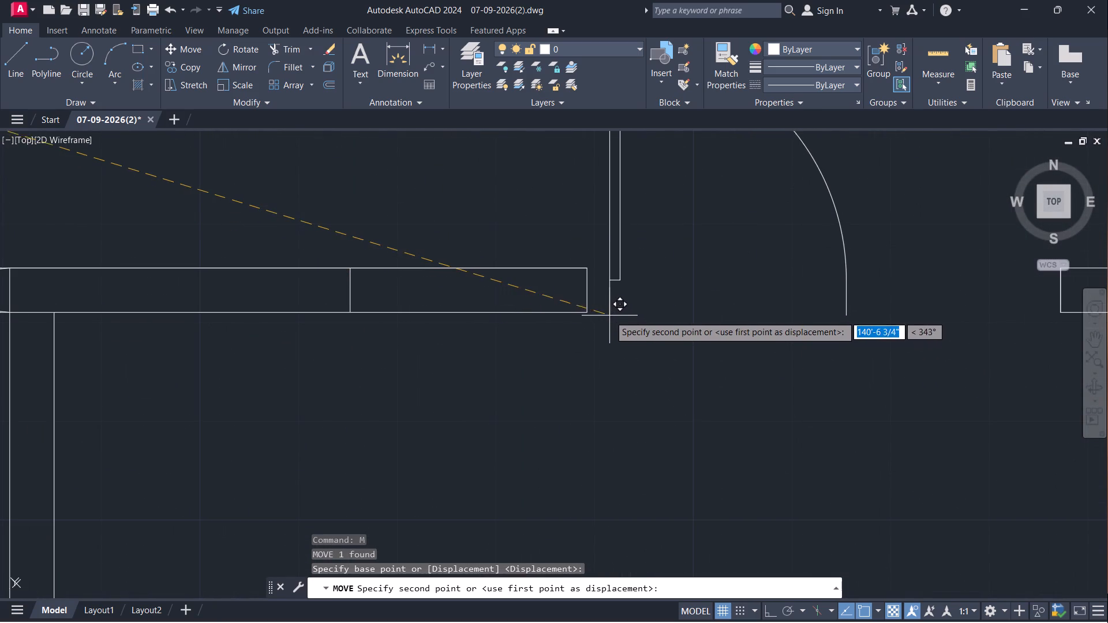
click(587, 314)
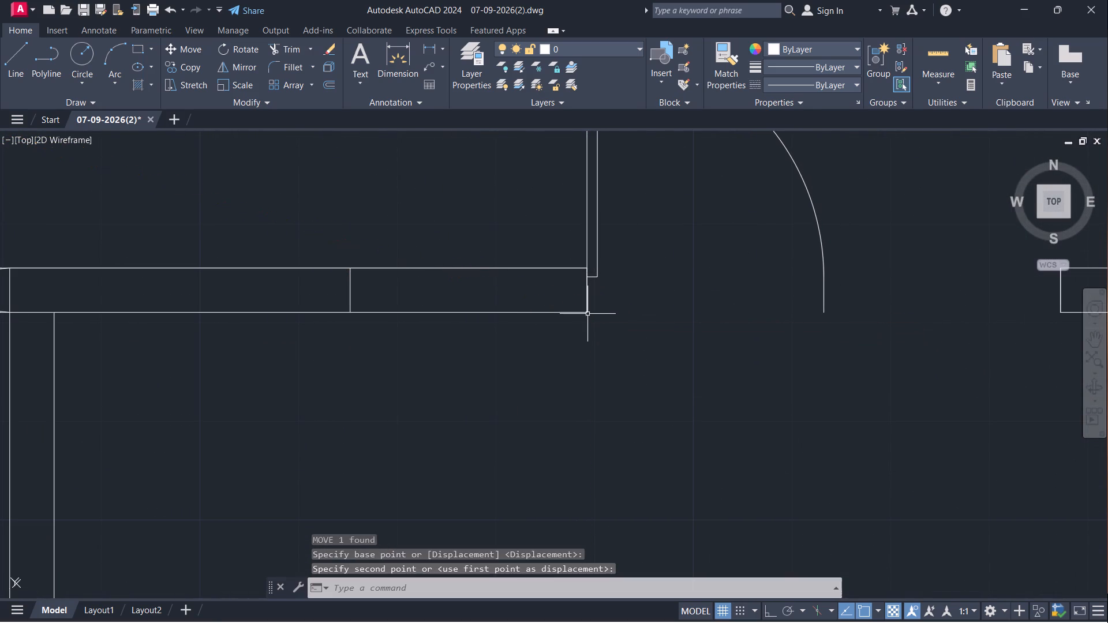
Mirror the nearest spare 2' door across a vertical line on its west side with Ortho on, keeping the source object.
scroll(694, 320, down, 4)
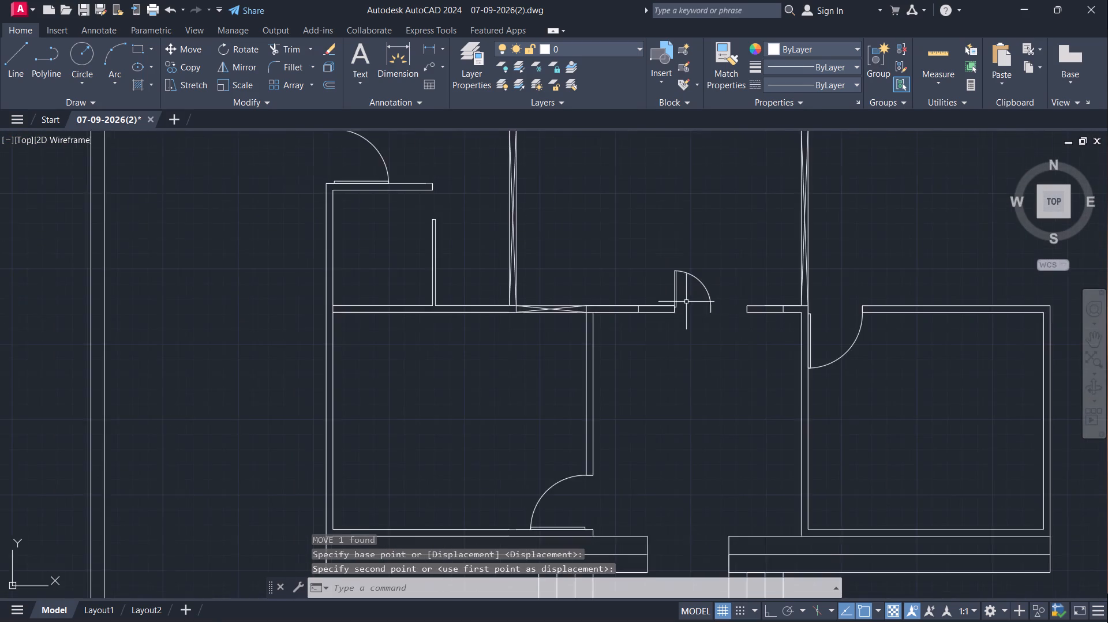
scroll(686, 302, down, 3)
scroll(562, 255, down, 2)
middle_drag(563, 257, 589, 282)
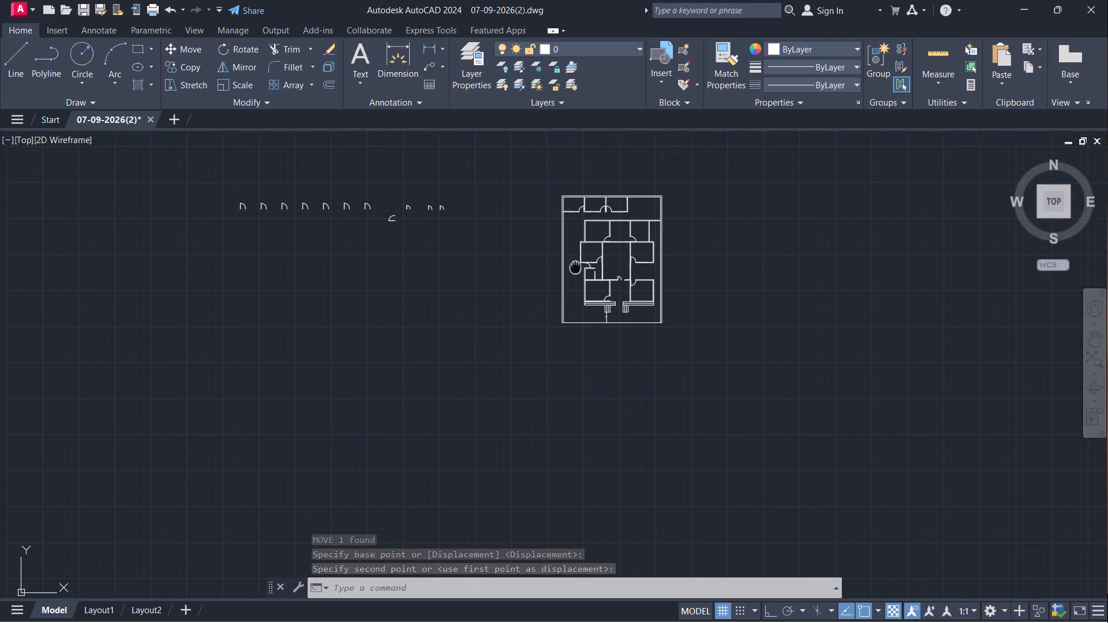
middle_drag(589, 282, 607, 297)
scroll(432, 194, up, 4)
click(499, 436)
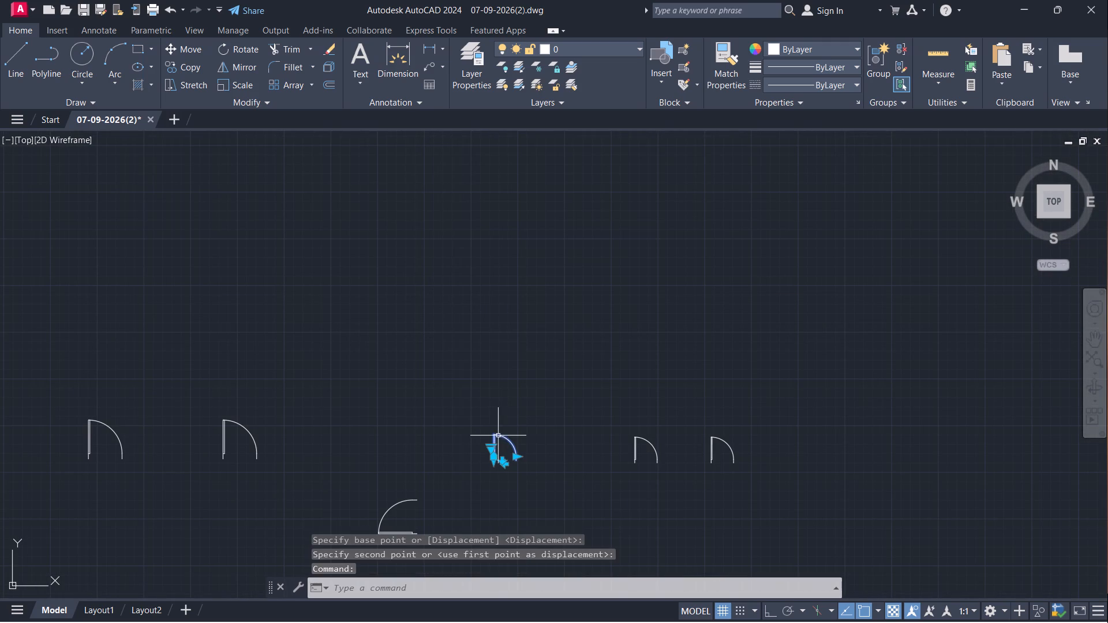
click(259, 62)
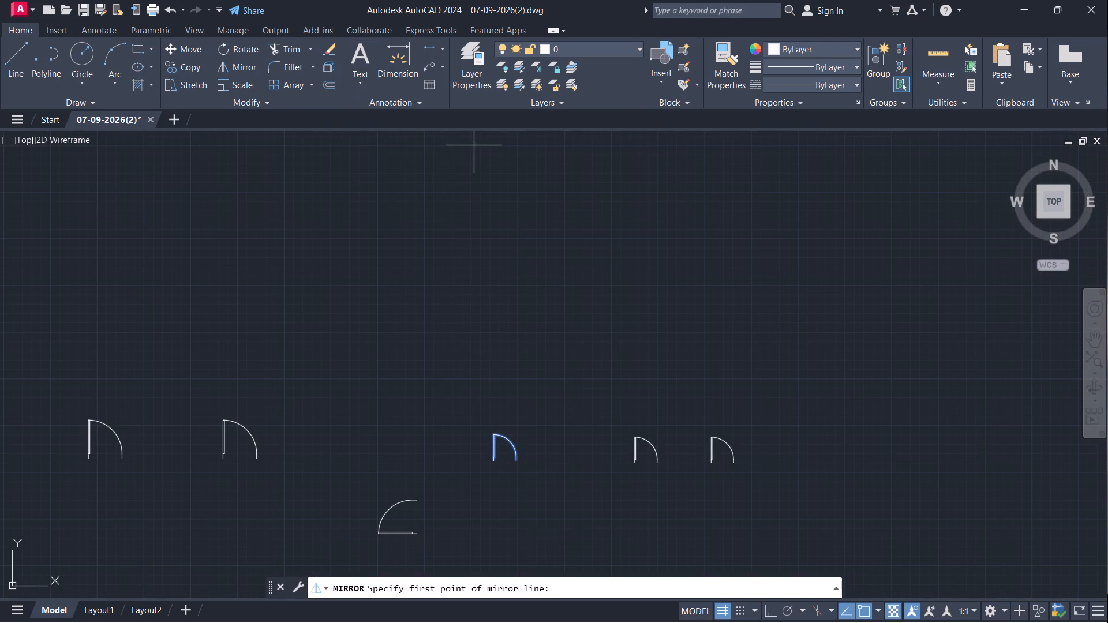
click(450, 421)
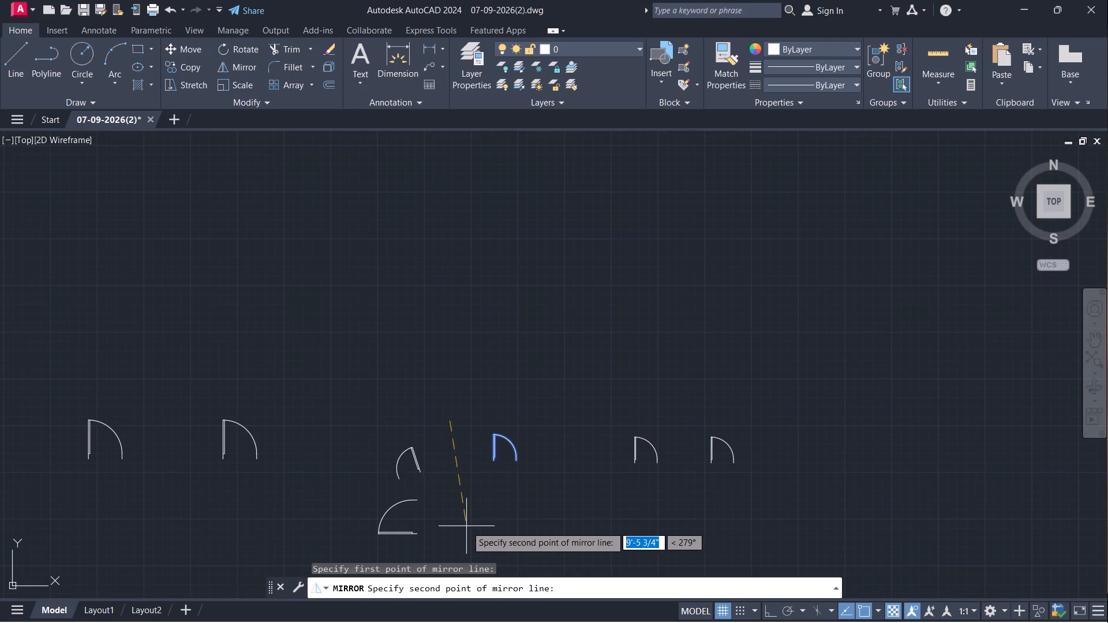
key(F8)
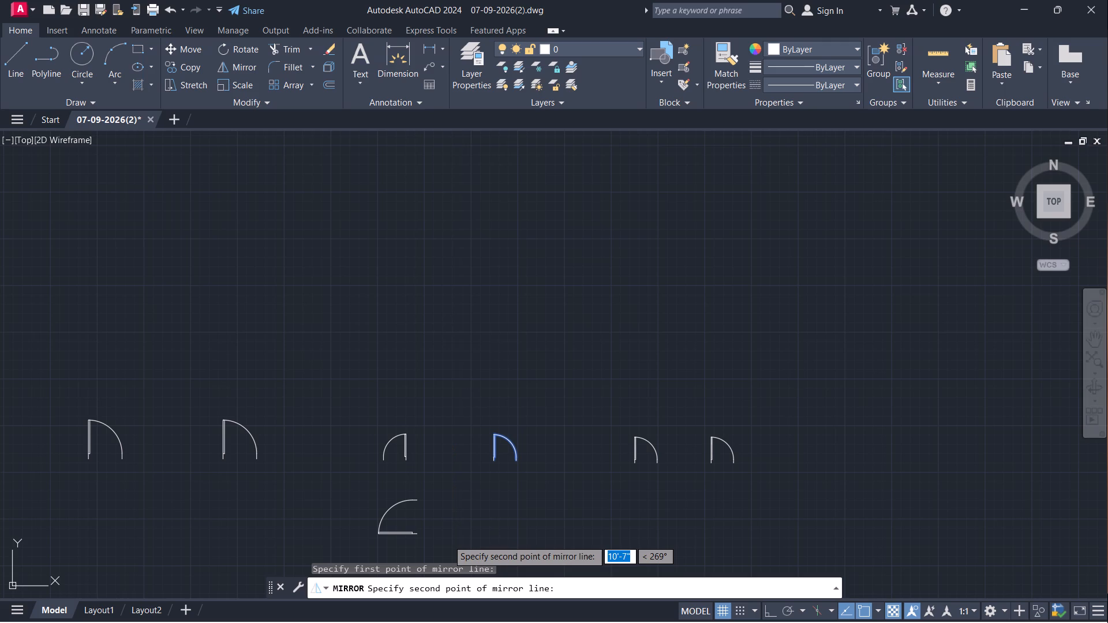
click(448, 540)
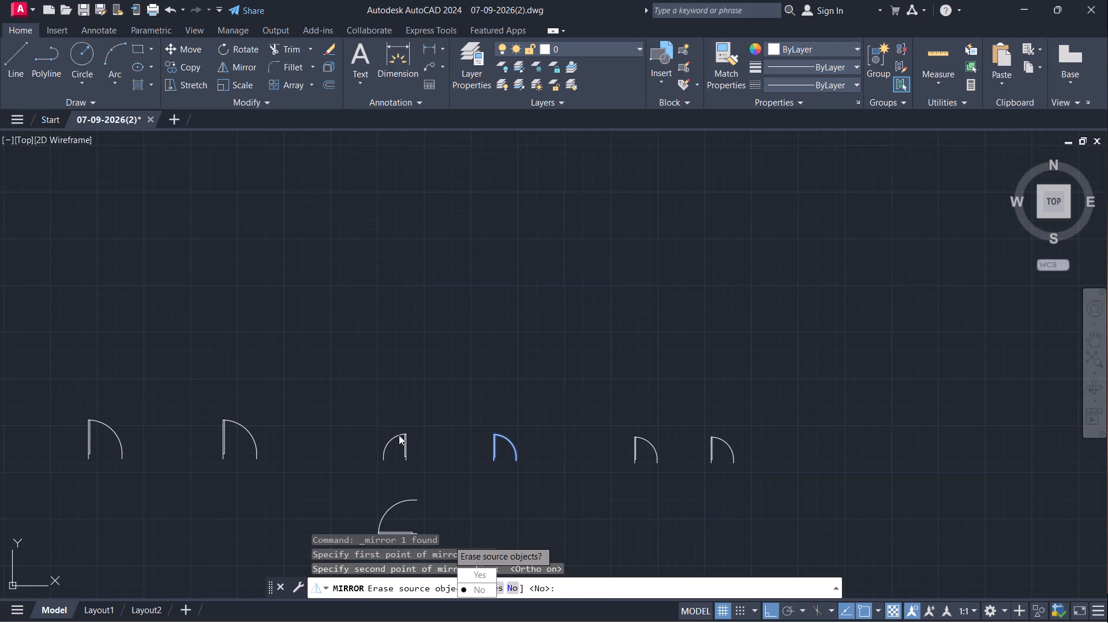
drag(481, 588, 448, 541)
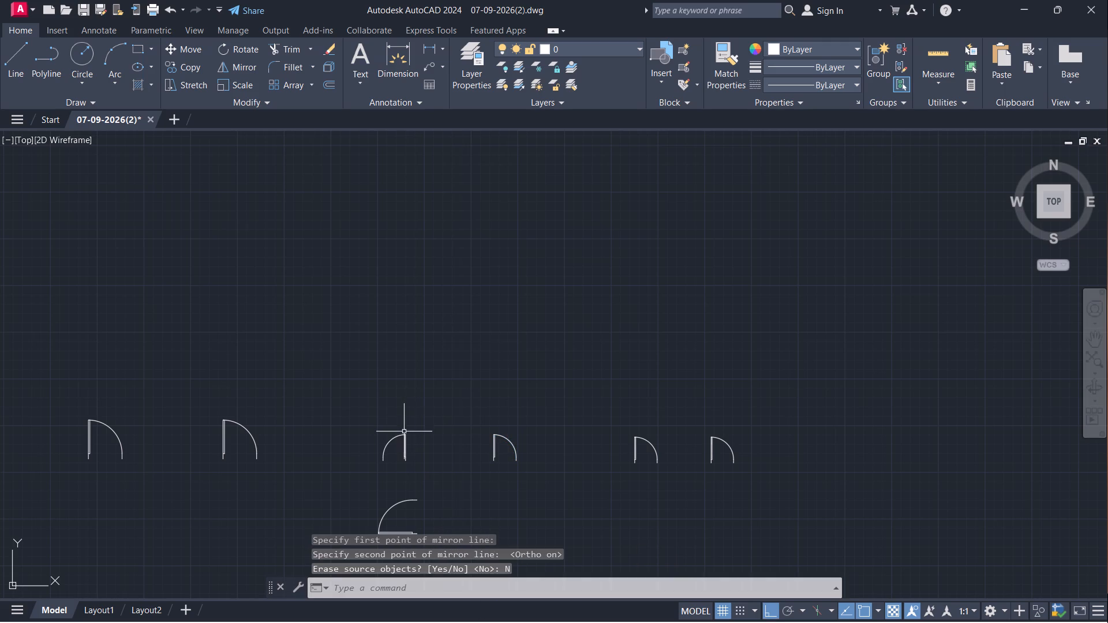
Move the mirrored 2' door by its hinge-side jamb end onto the lower corner of the central opening's east wall end, with Ortho off.
click(402, 435)
key(m)
key(Return)
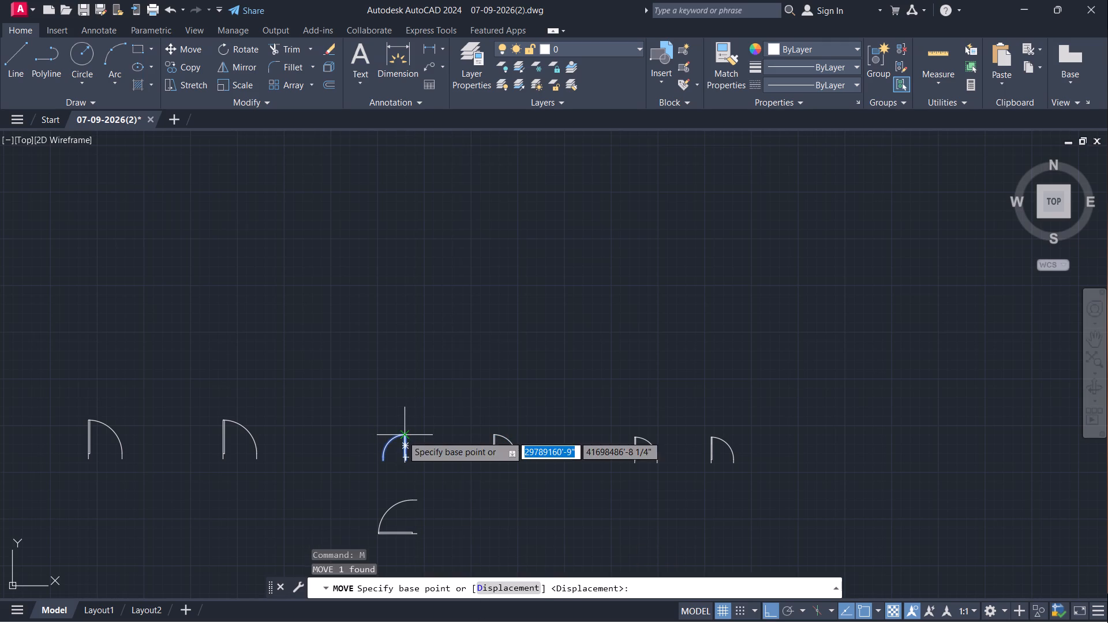
scroll(418, 472, up, 4)
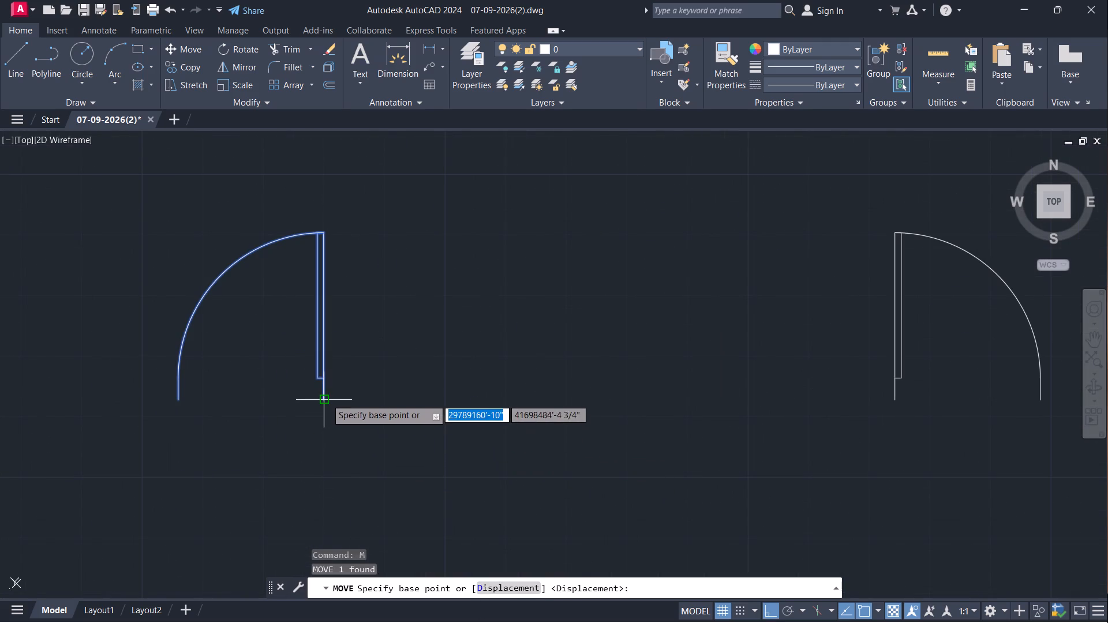
click(326, 399)
scroll(907, 440, down, 1)
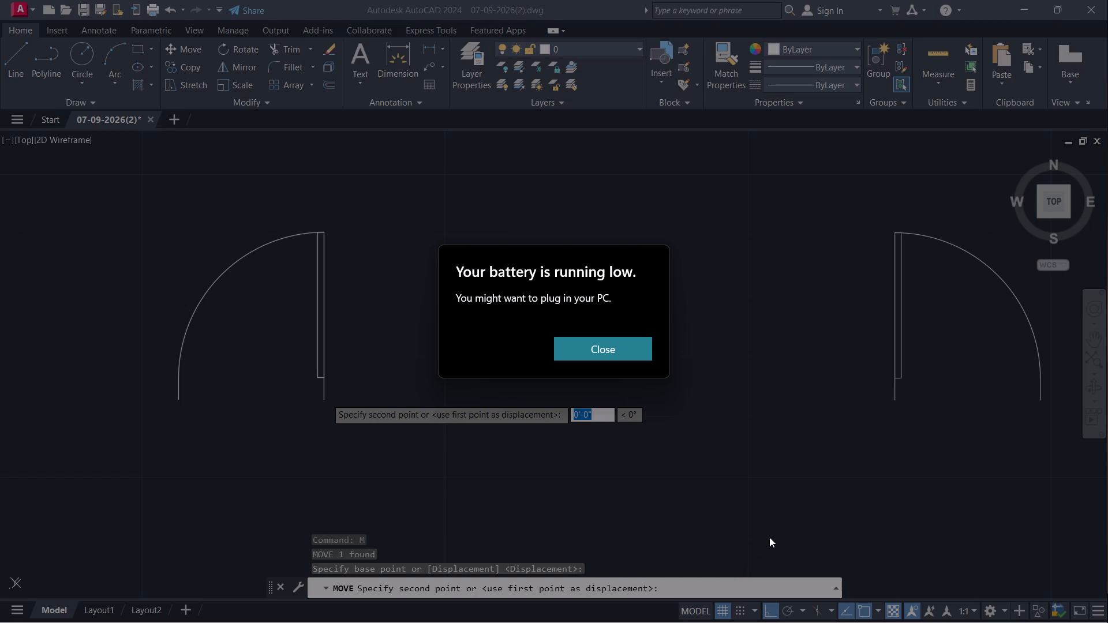
click(772, 449)
click(622, 352)
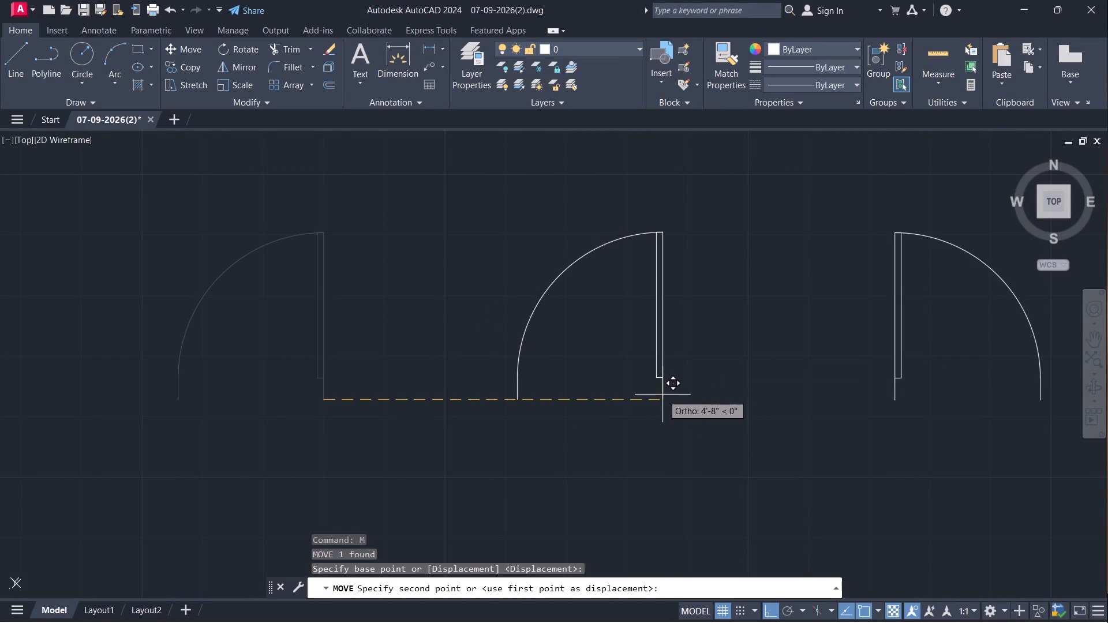
scroll(662, 395, down, 2)
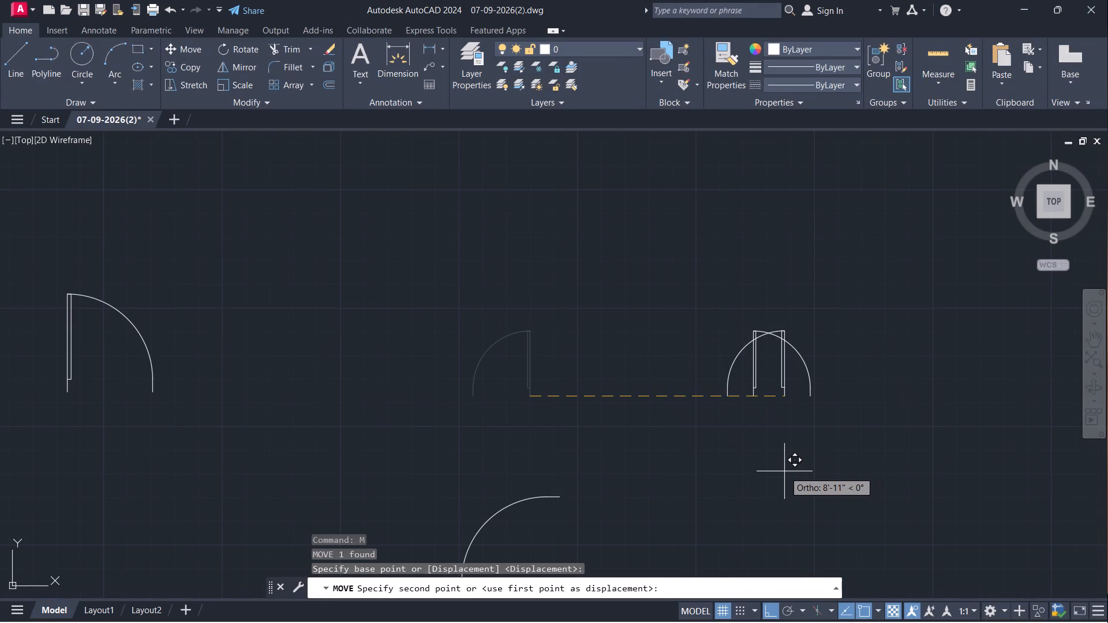
key(F8)
scroll(784, 471, down, 3)
middle_drag(792, 465, 480, 249)
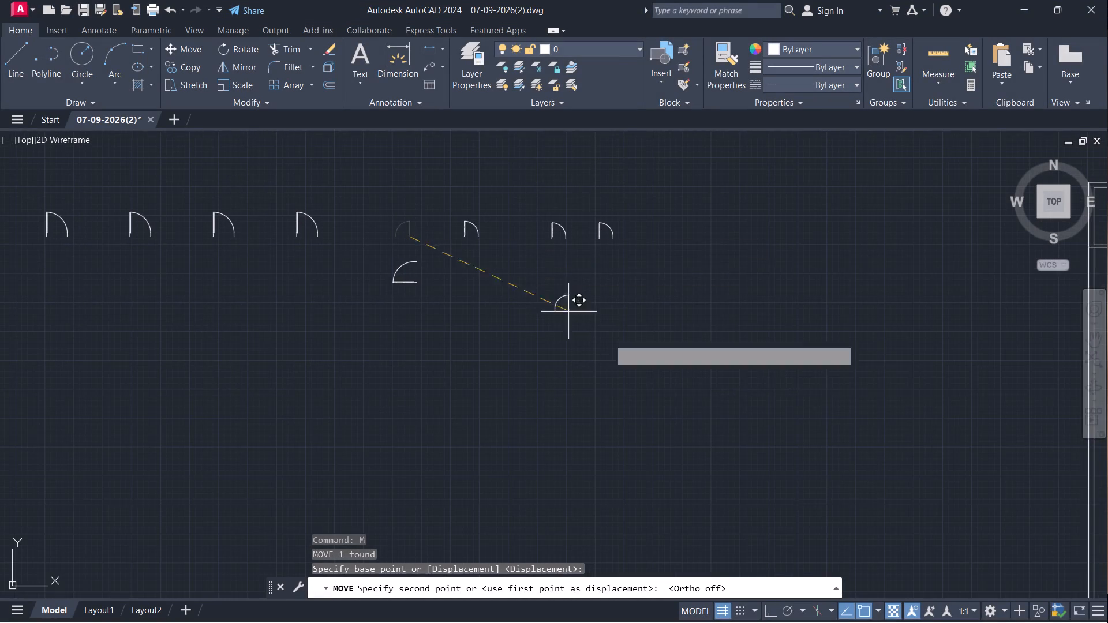
scroll(758, 432, down, 3)
middle_drag(863, 500, 549, 383)
scroll(571, 350, up, 4)
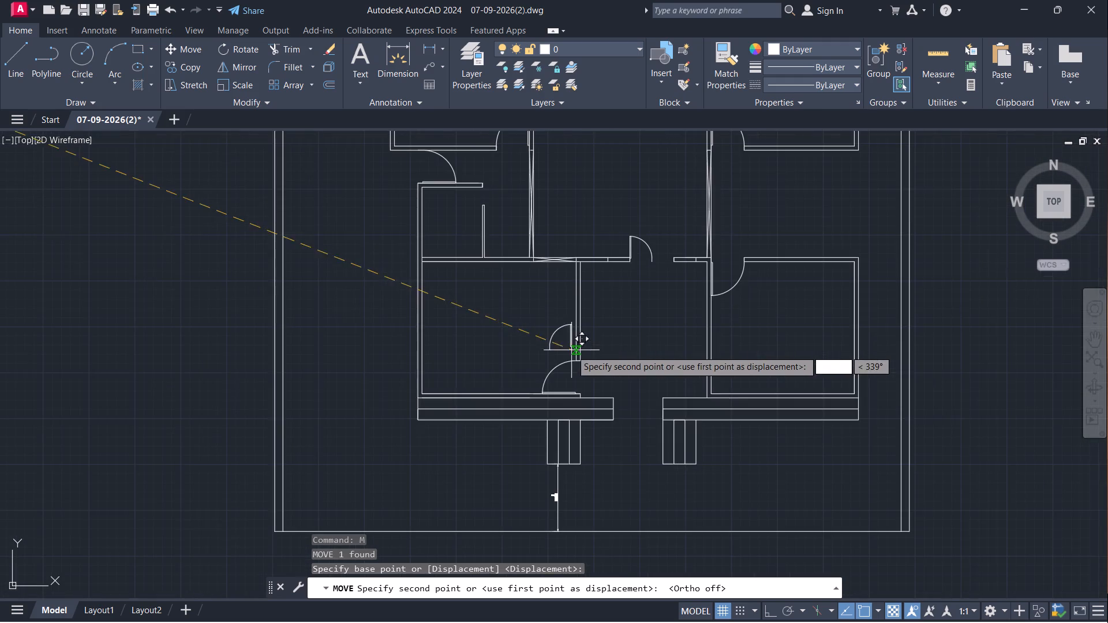
scroll(662, 351, up, 3)
scroll(697, 265, down, 2)
middle_drag(697, 265, 687, 288)
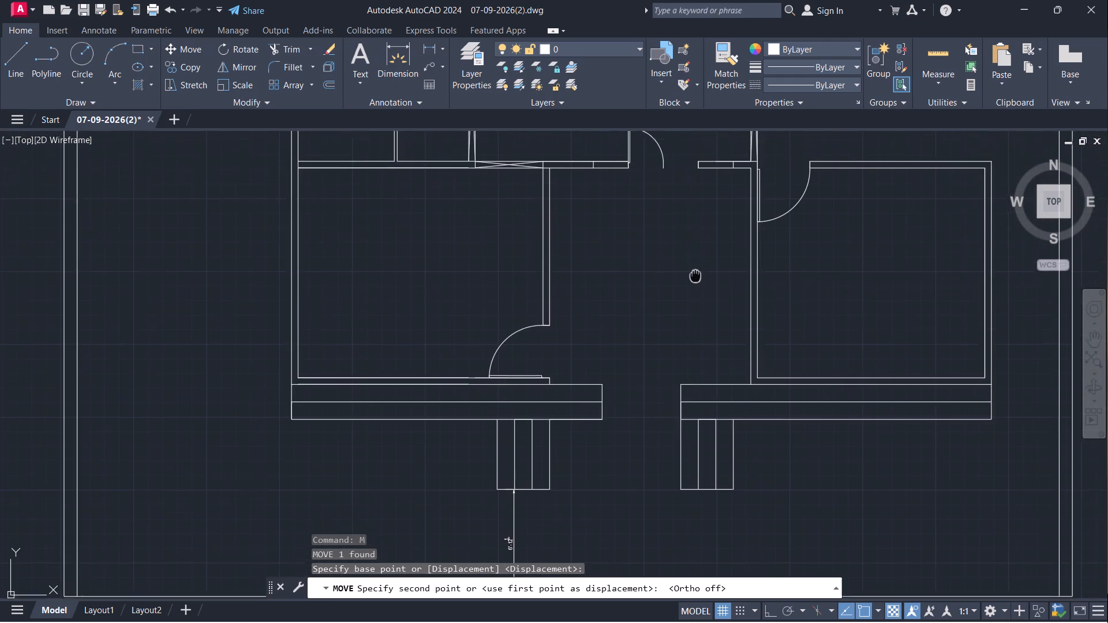
middle_drag(687, 288, 584, 436)
scroll(592, 316, up, 3)
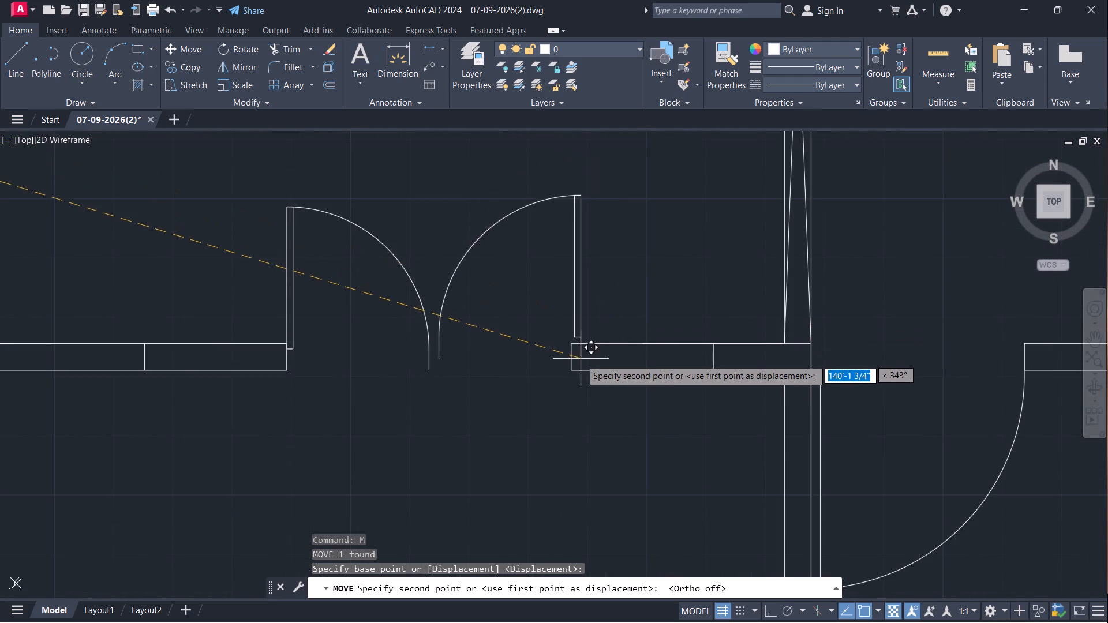
click(571, 371)
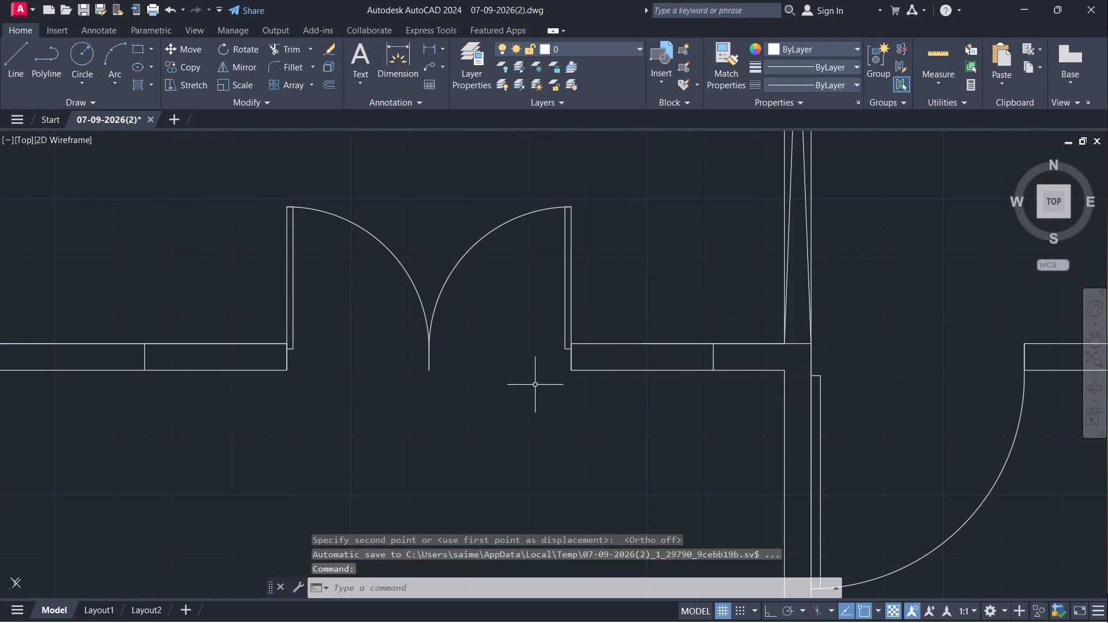
Rotate the middle spare 2' door 90° counterclockwise about its hinge-side jamb end with Ortho on.
scroll(522, 384, down, 3)
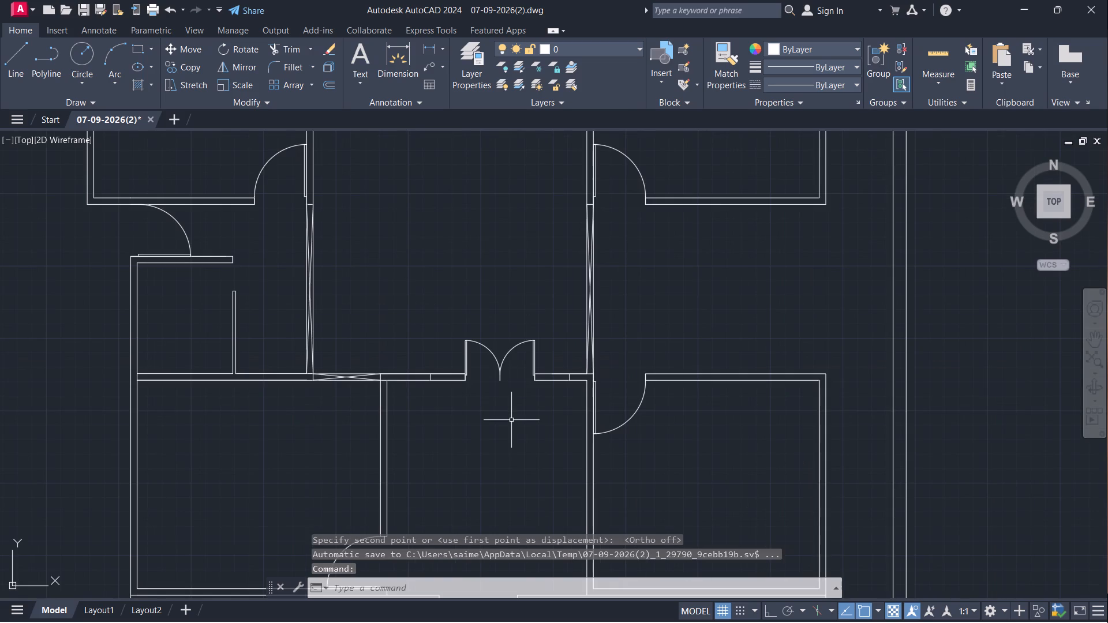
scroll(511, 421, down, 1)
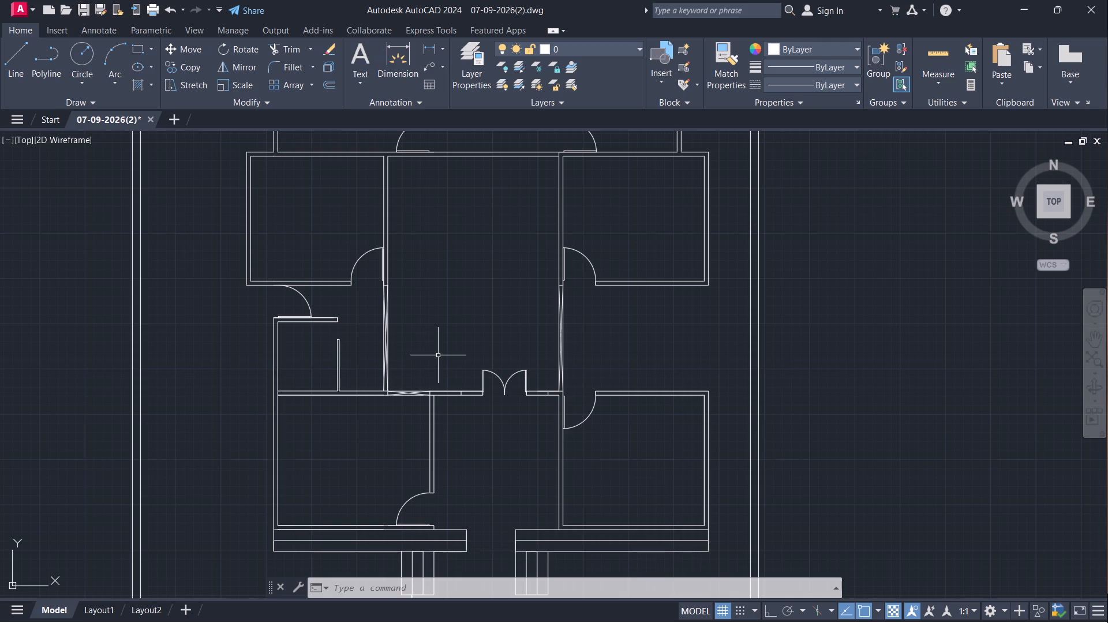
scroll(438, 355, down, 3)
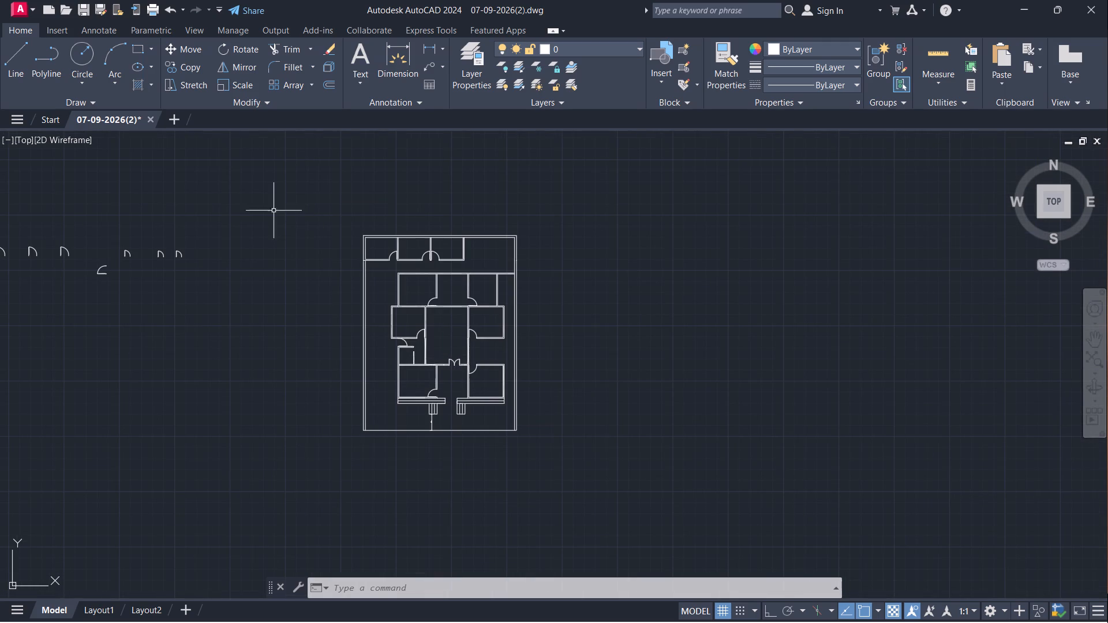
middle_drag(159, 222, 387, 350)
scroll(357, 382, up, 4)
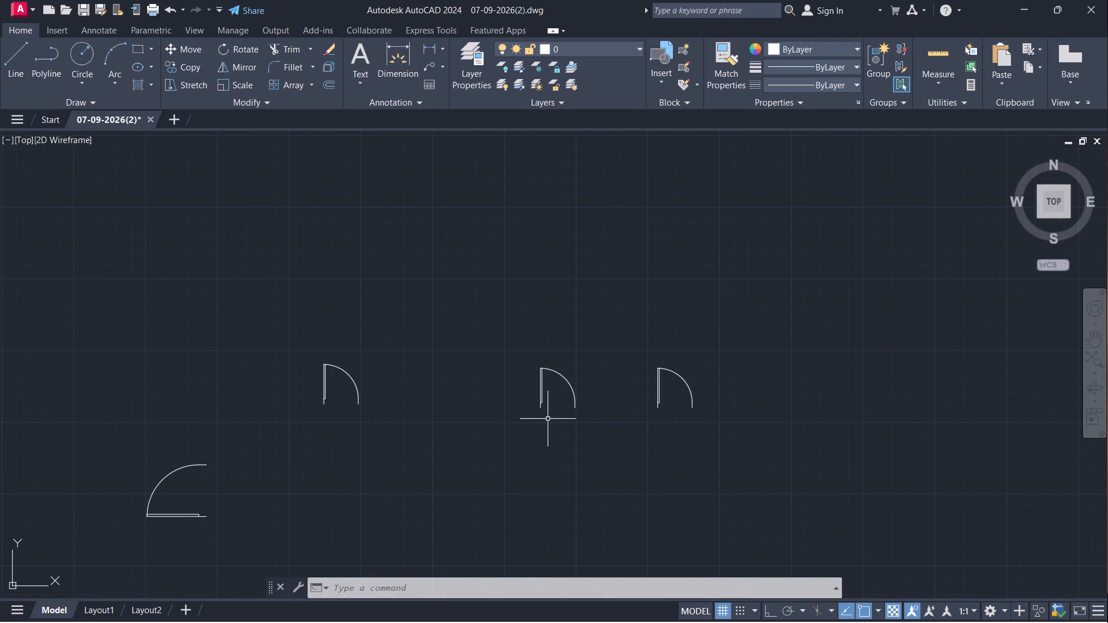
click(538, 400)
text(ro)
key(Return)
key(F8)
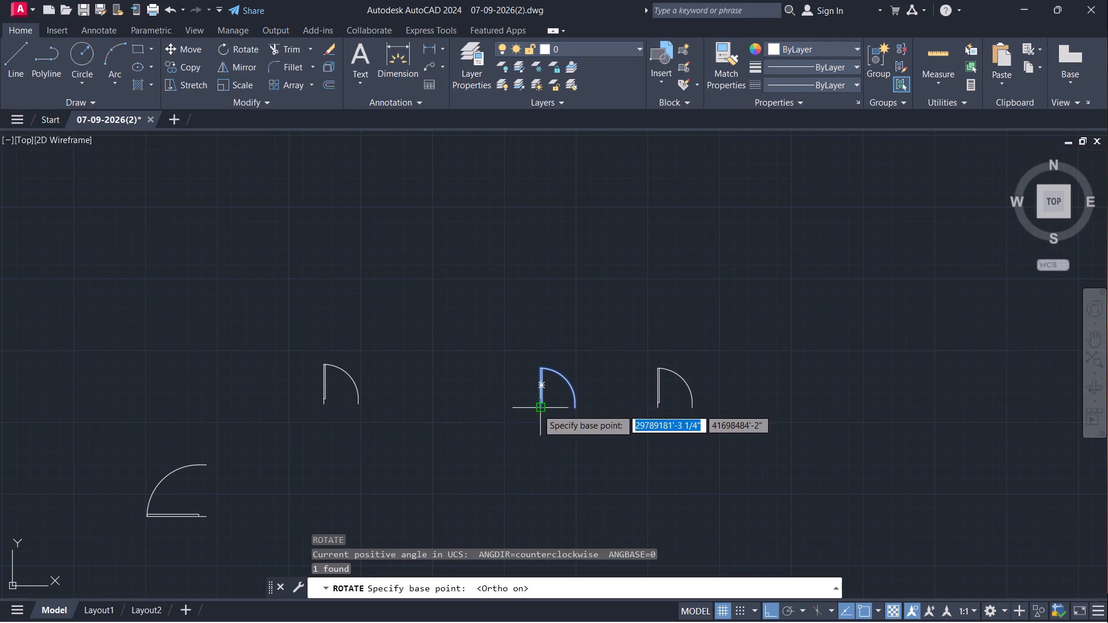
click(537, 409)
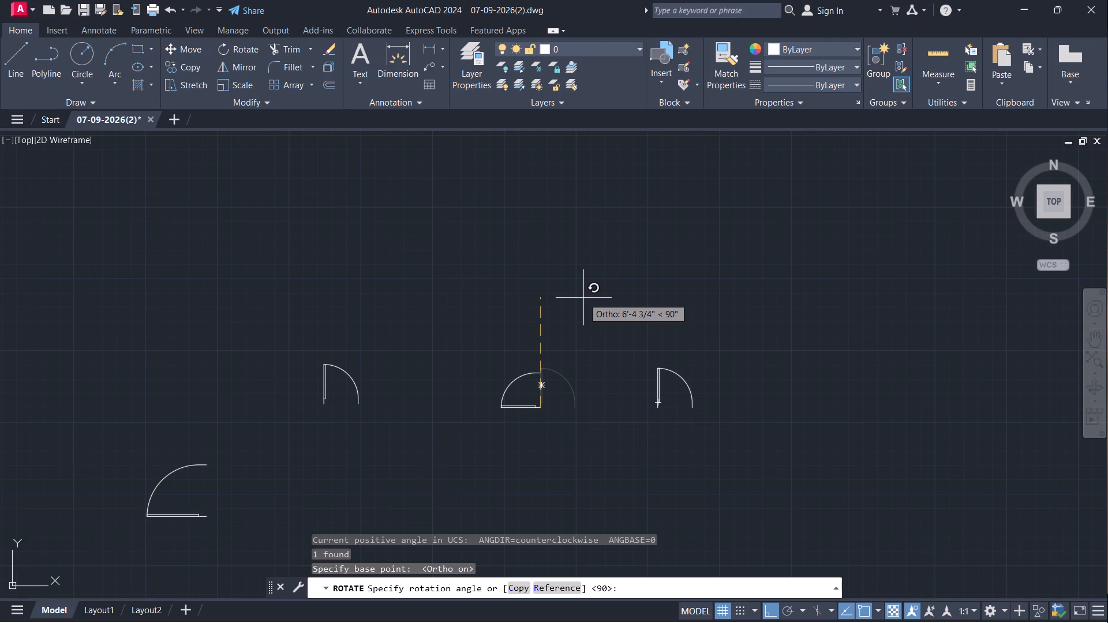
click(518, 288)
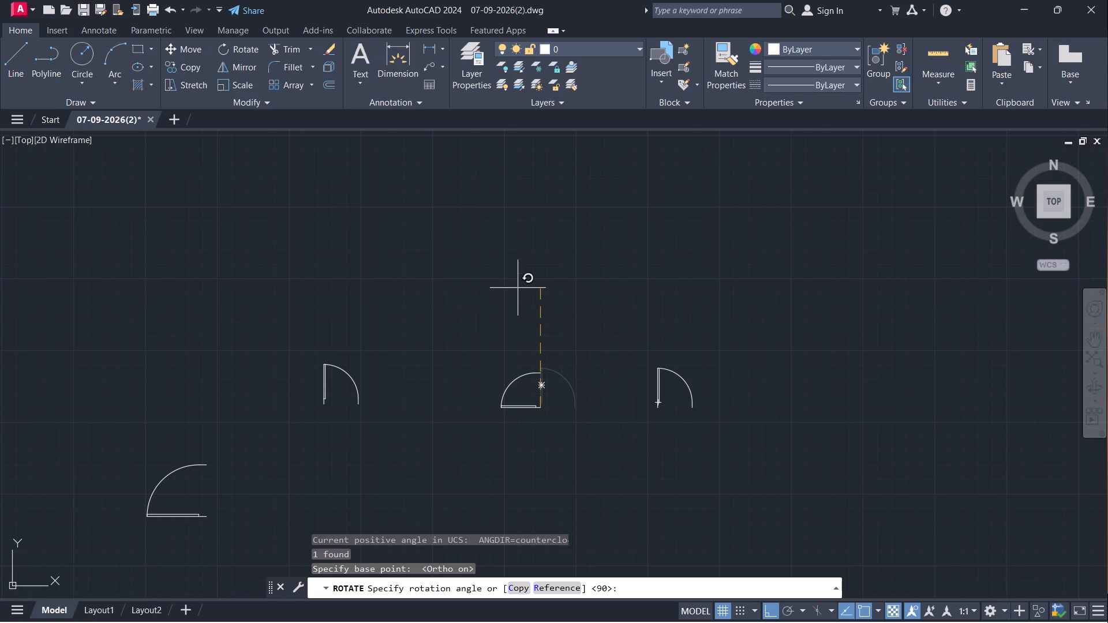
Mirror the rotated 2' door across a horizontal line north of it, keeping the source object.
click(536, 373)
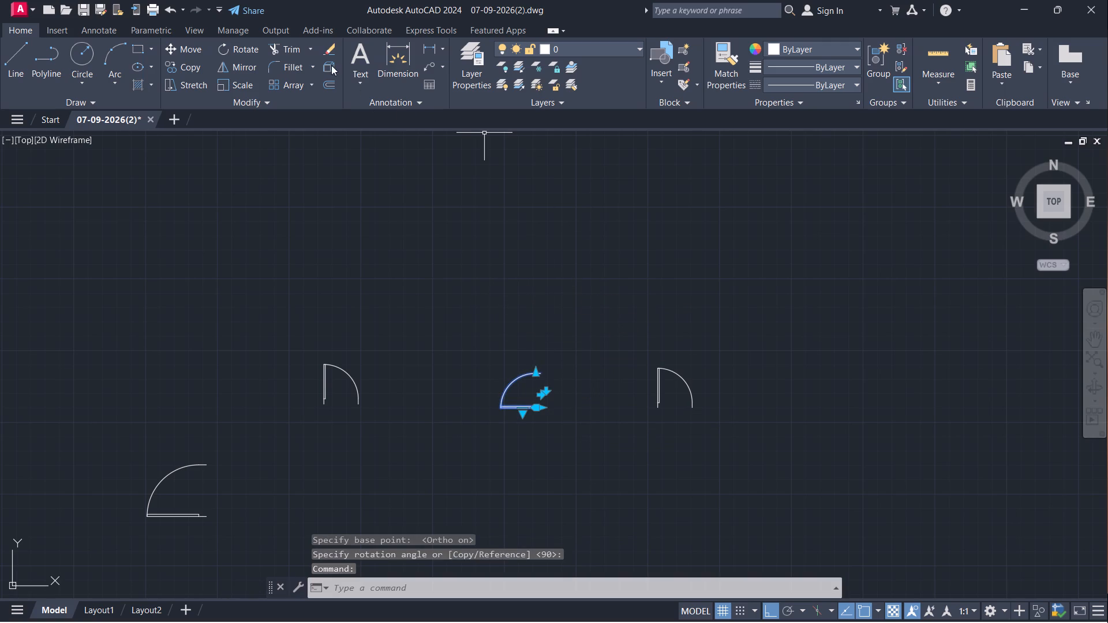
click(250, 63)
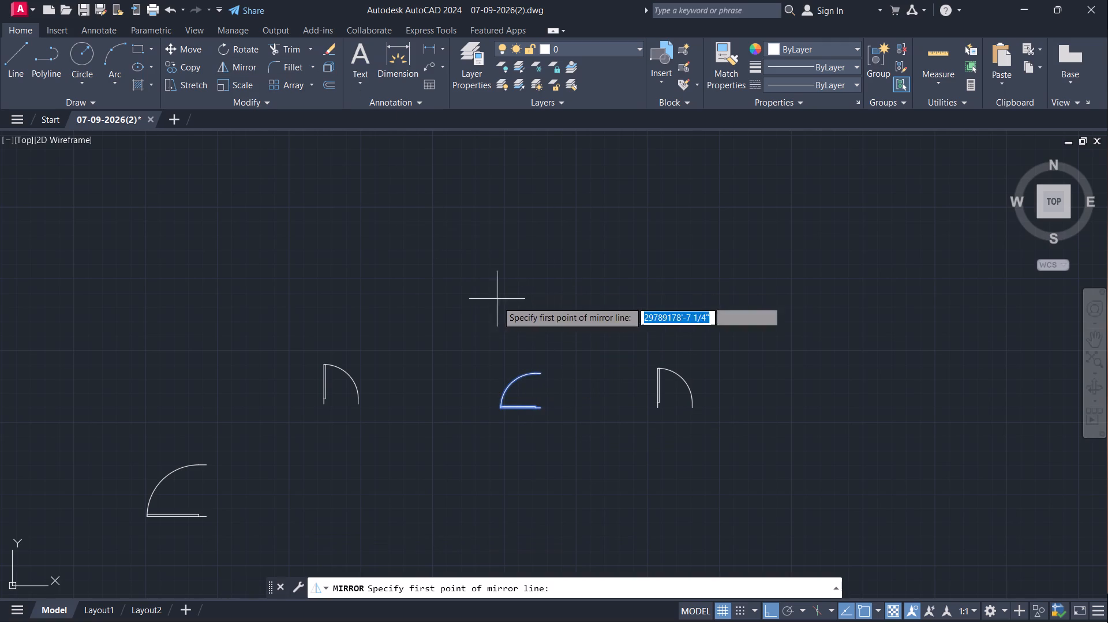
click(467, 324)
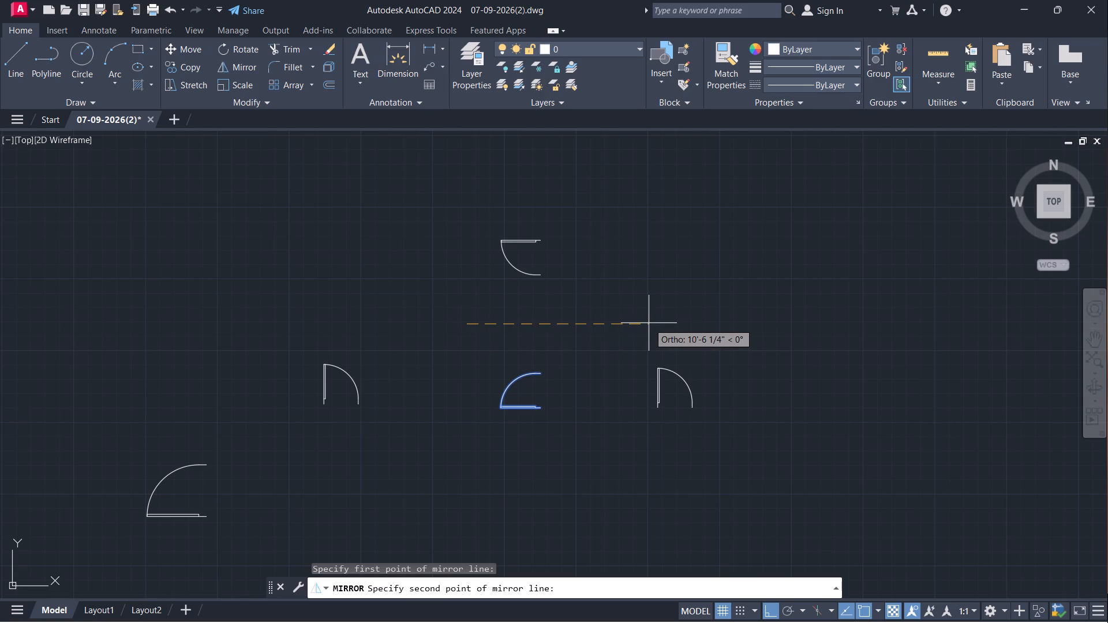
click(649, 323)
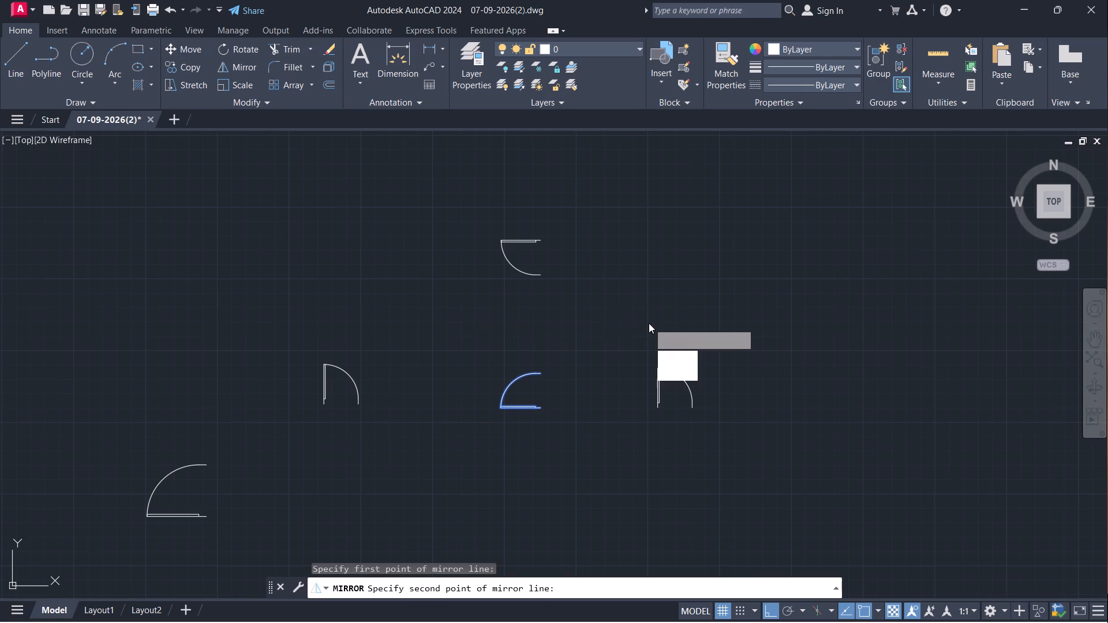
drag(667, 373, 649, 323)
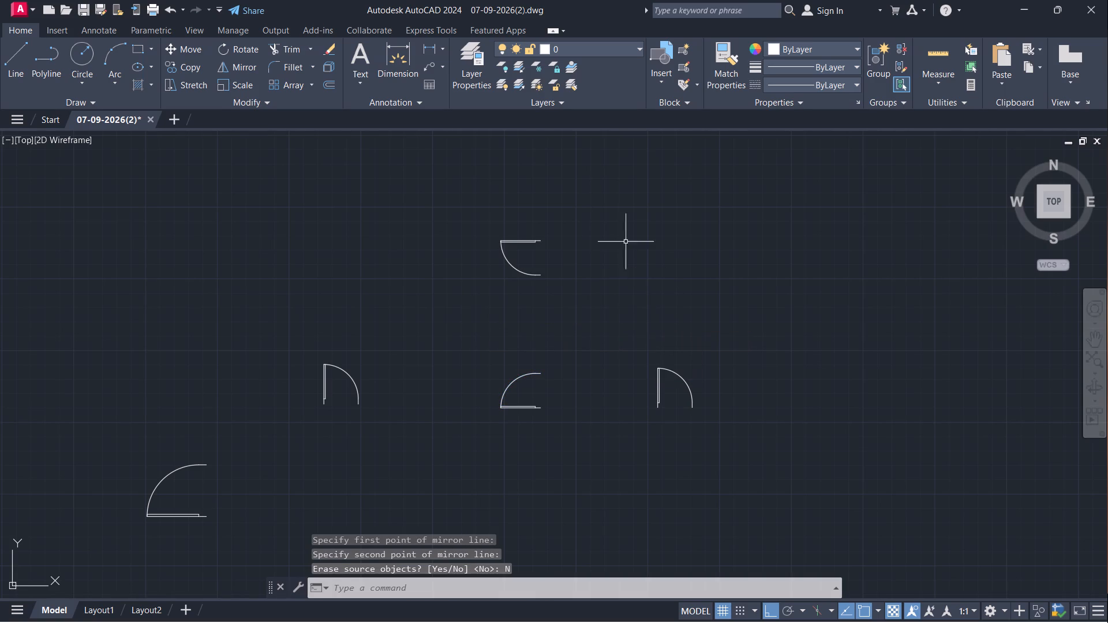
Move the mirrored copy by its latch-side jamb end onto the upper east corner of the small west room's partition, with Ortho off.
click(521, 240)
key(m)
key(Return)
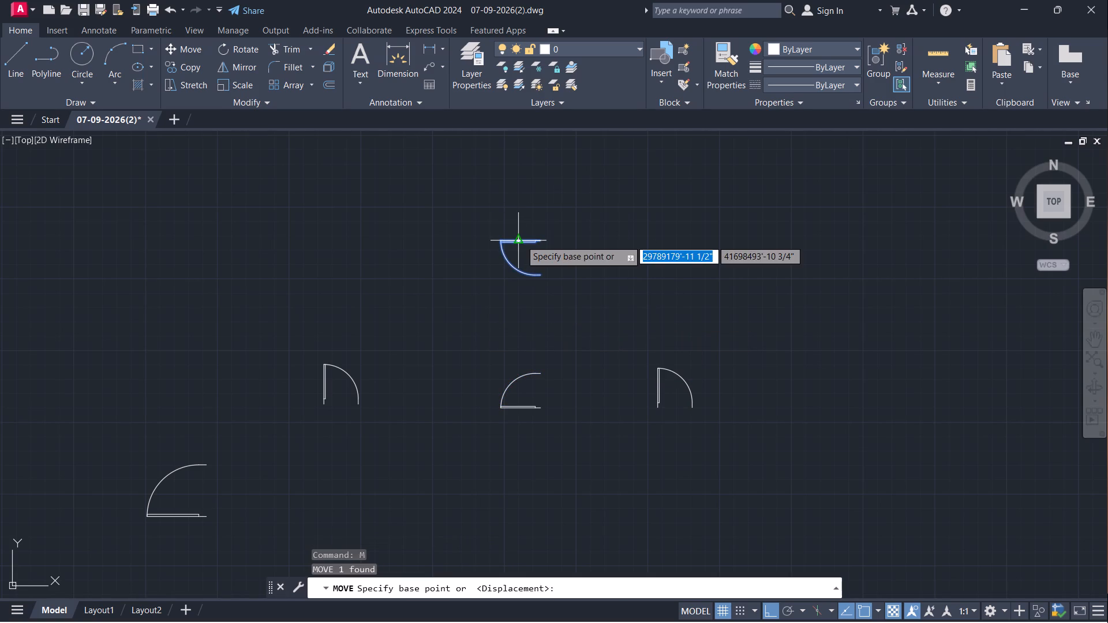
scroll(538, 241, up, 1)
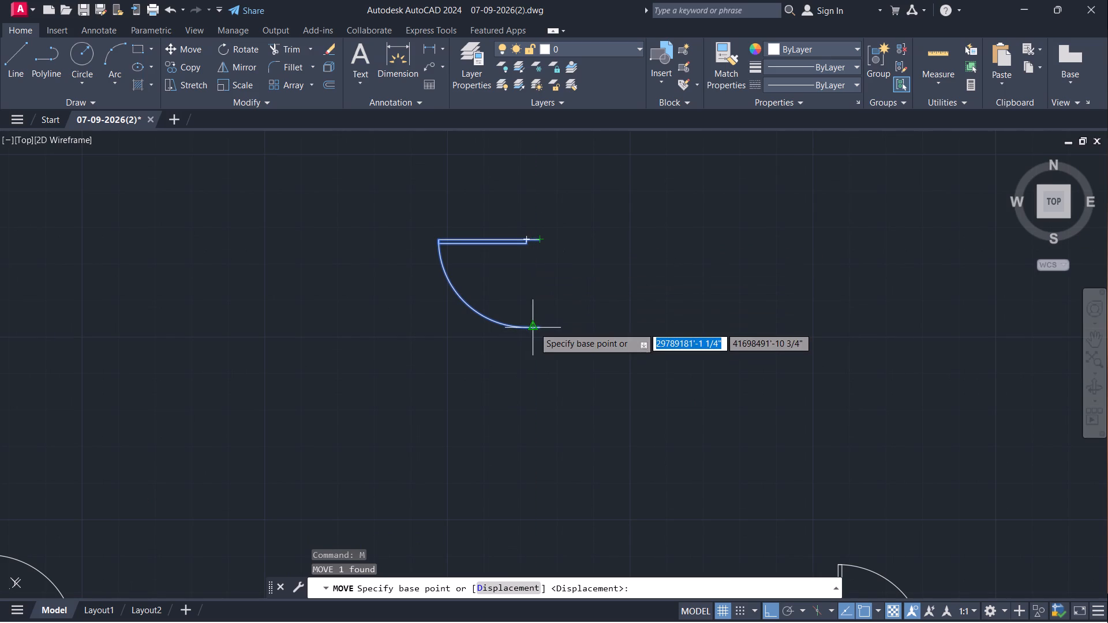
click(540, 327)
scroll(770, 415, down, 3)
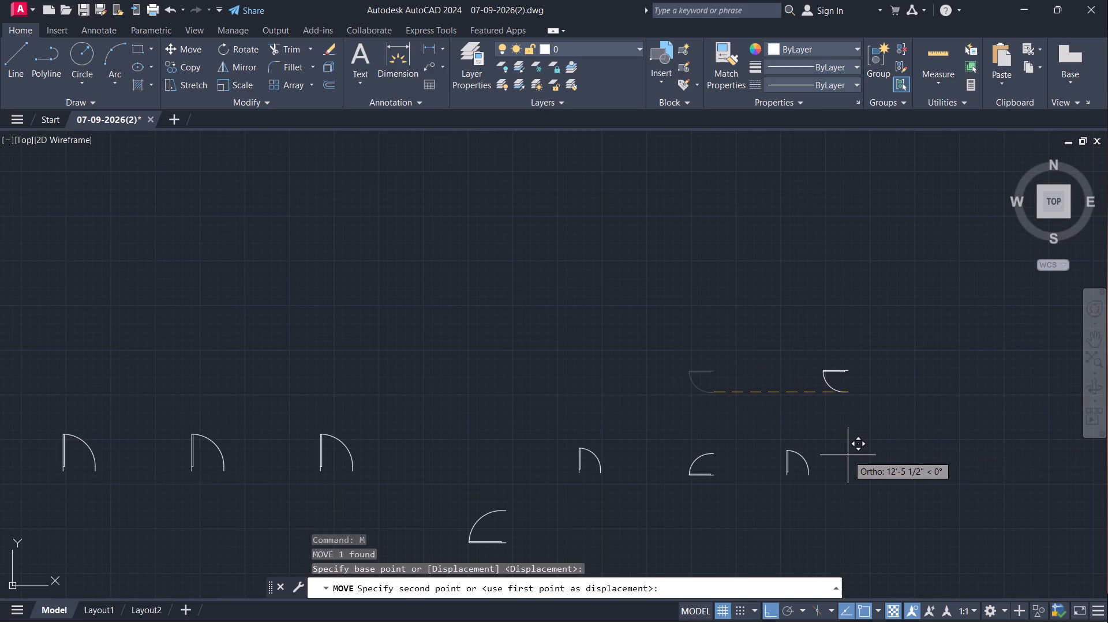
key(F8)
scroll(870, 496, down, 5)
middle_drag(942, 511, 568, 264)
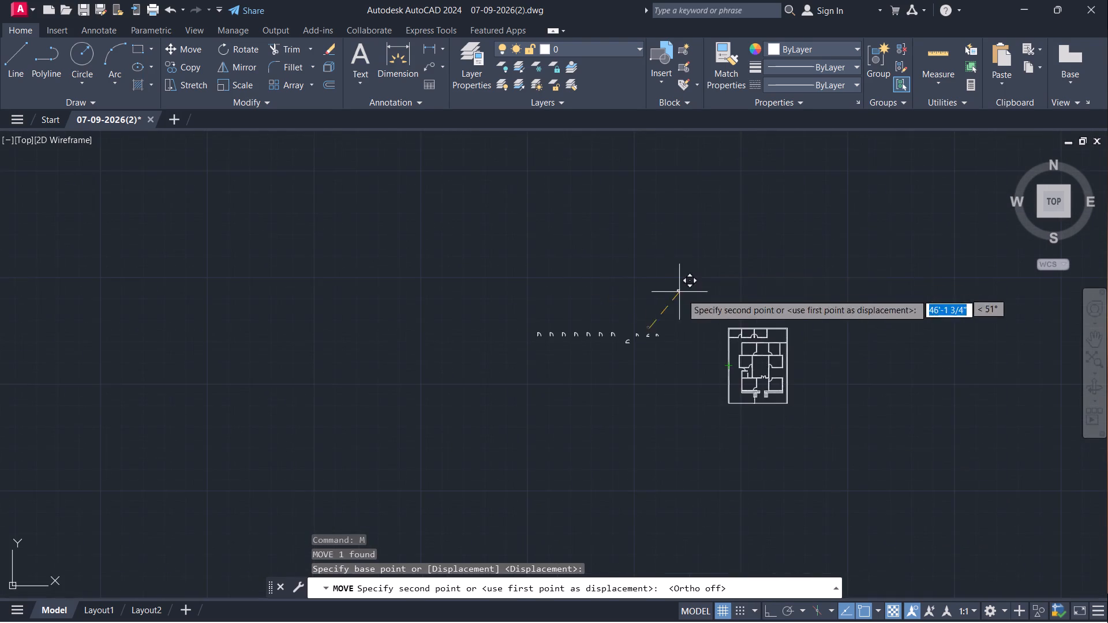
scroll(713, 362, up, 4)
middle_drag(942, 422, 881, 418)
scroll(889, 356, up, 4)
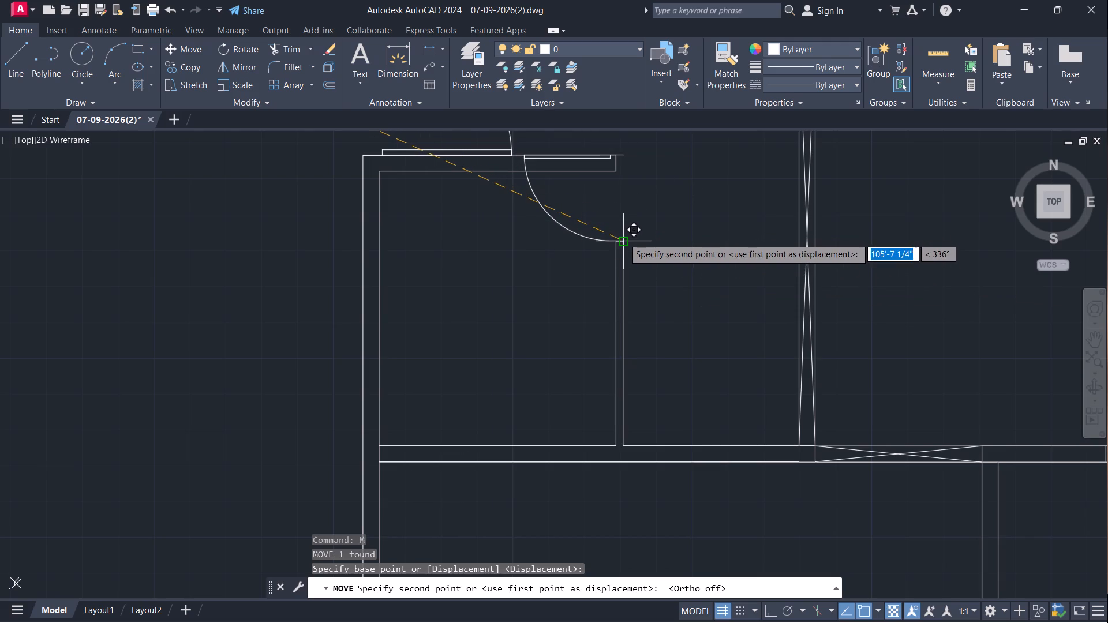
click(623, 239)
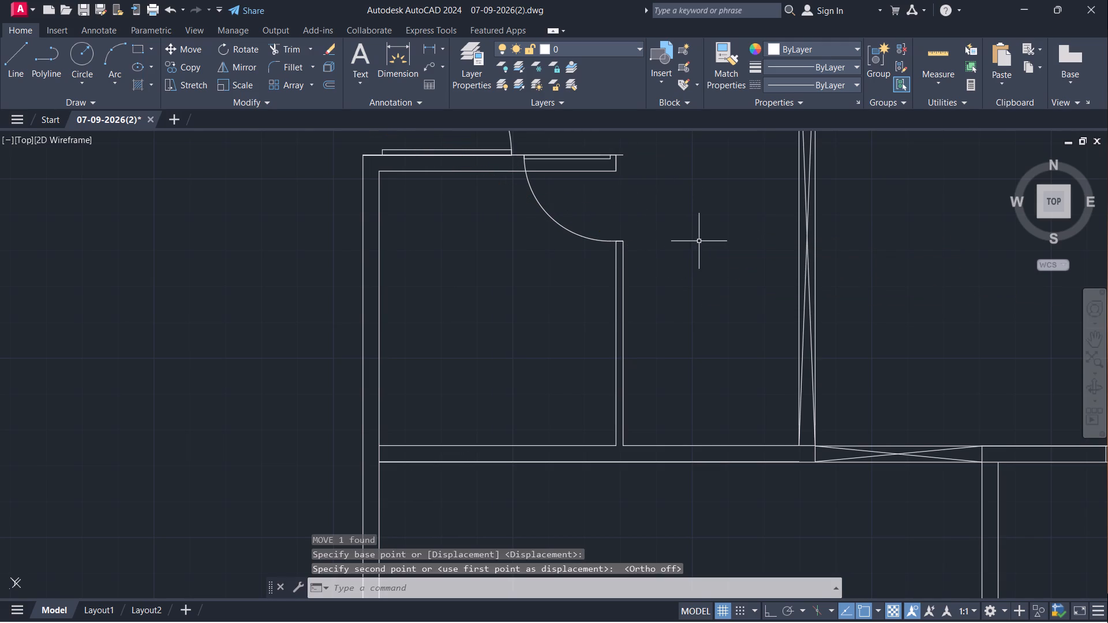
Examine how the newly placed door fits the small west room's opening, and look over the remaining spare doors.
scroll(707, 239, down, 2)
middle_drag(714, 234, 691, 268)
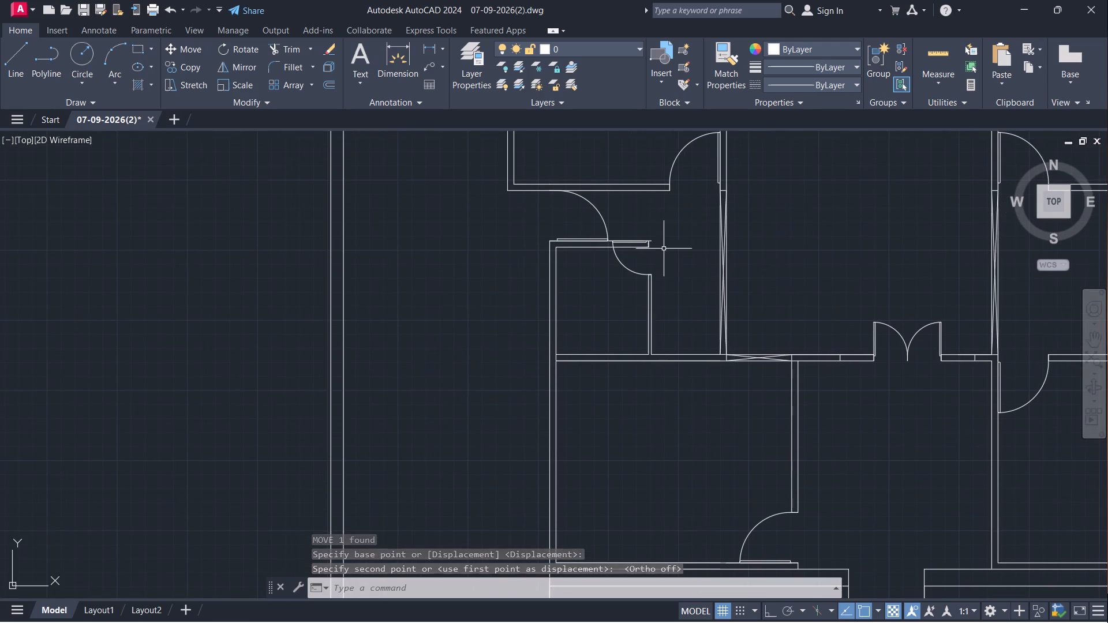
scroll(664, 247, up, 3)
scroll(664, 247, down, 6)
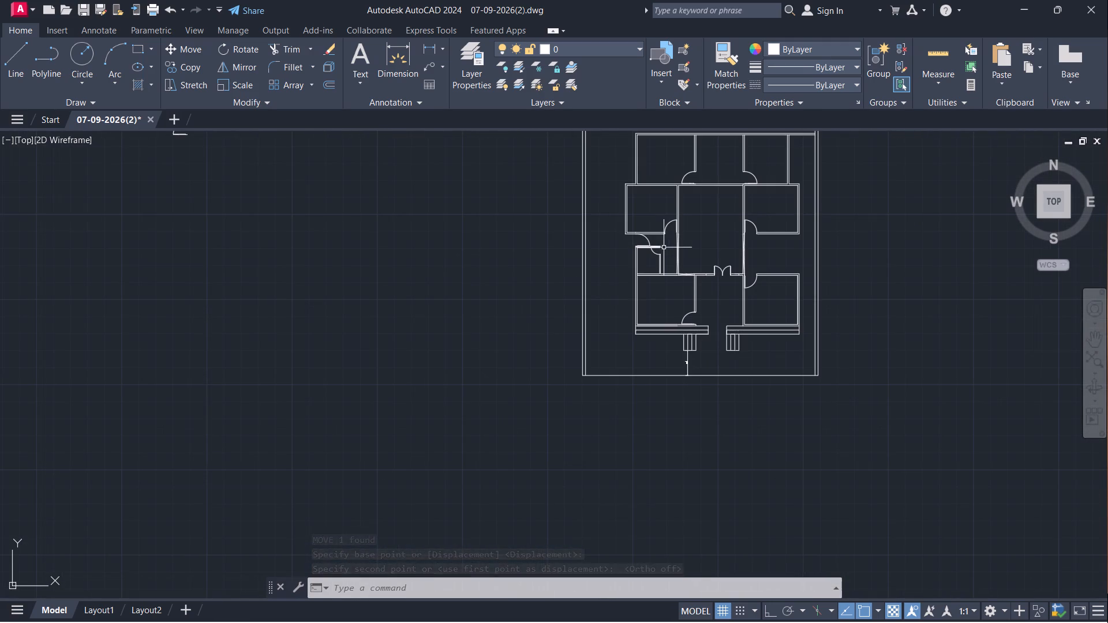
scroll(561, 231, down, 3)
scroll(505, 195, up, 4)
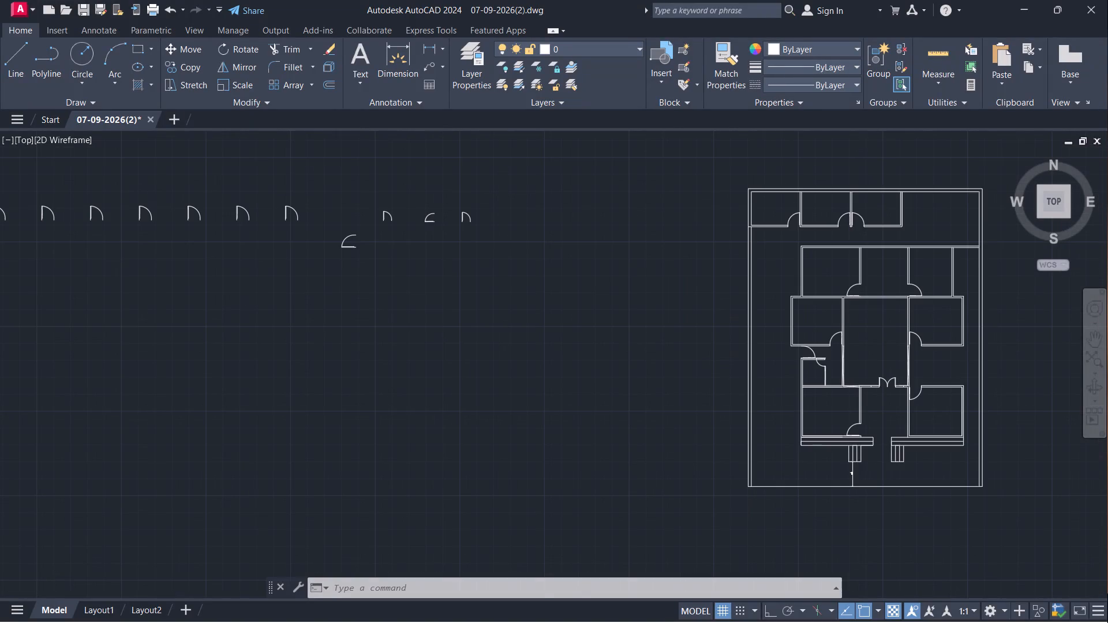
scroll(503, 196, down, 1)
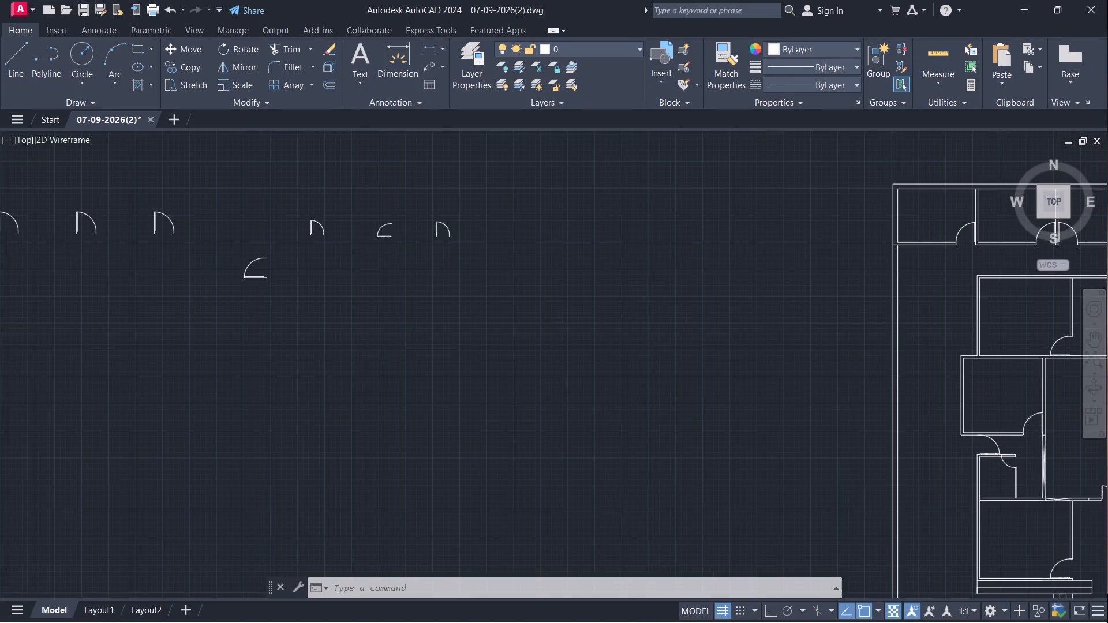
scroll(777, 362, up, 2)
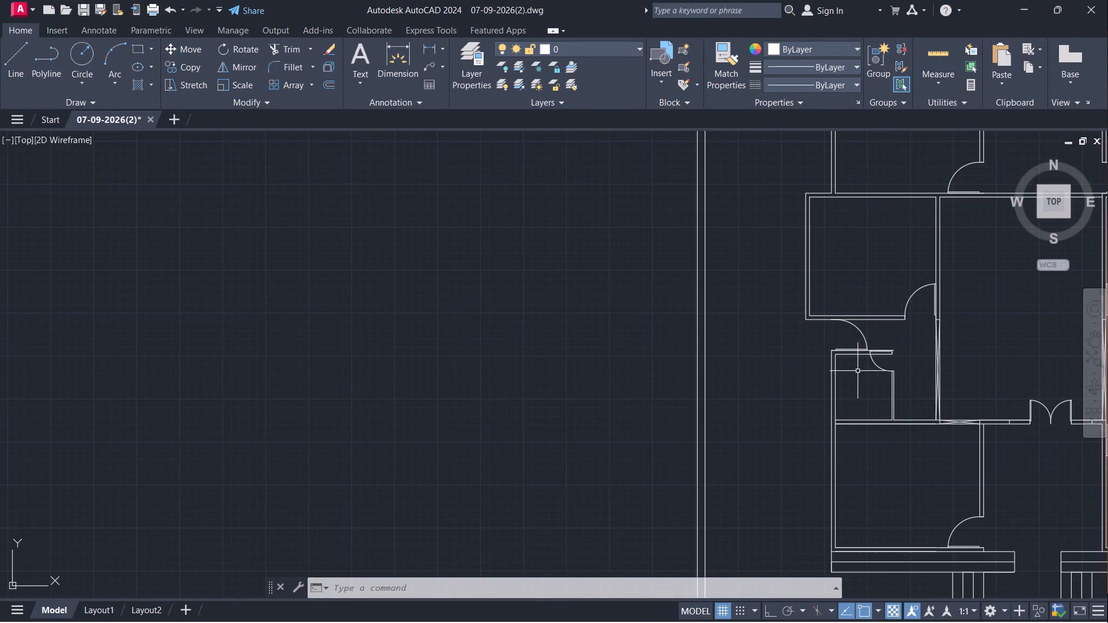
scroll(880, 336, up, 2)
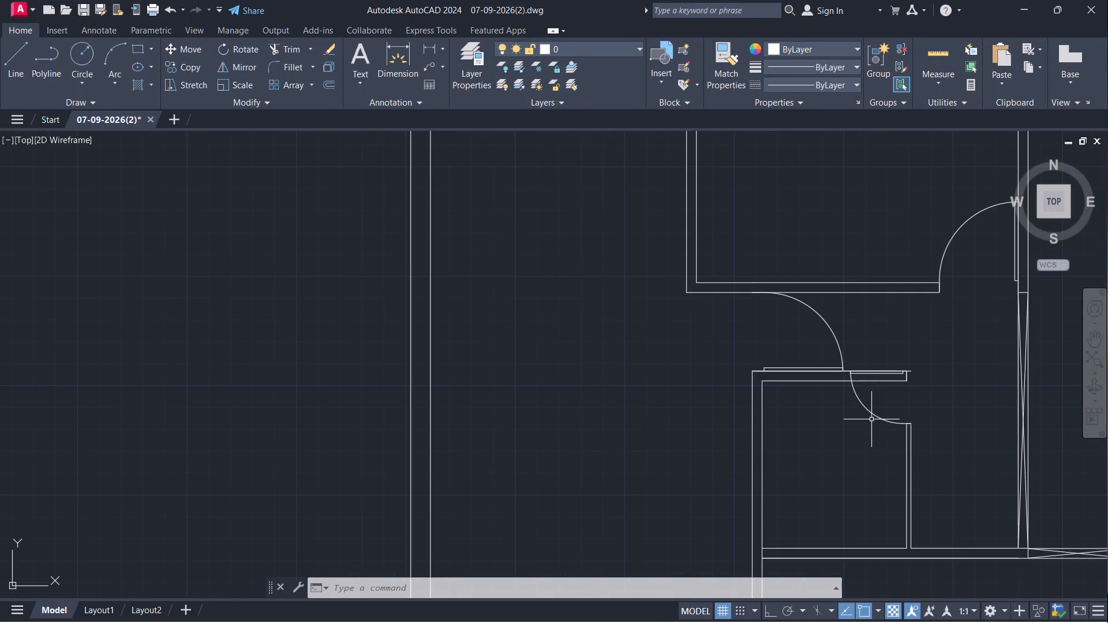
Delete the 2' door placed at the small west room's opening.
click(873, 416)
key(Delete)
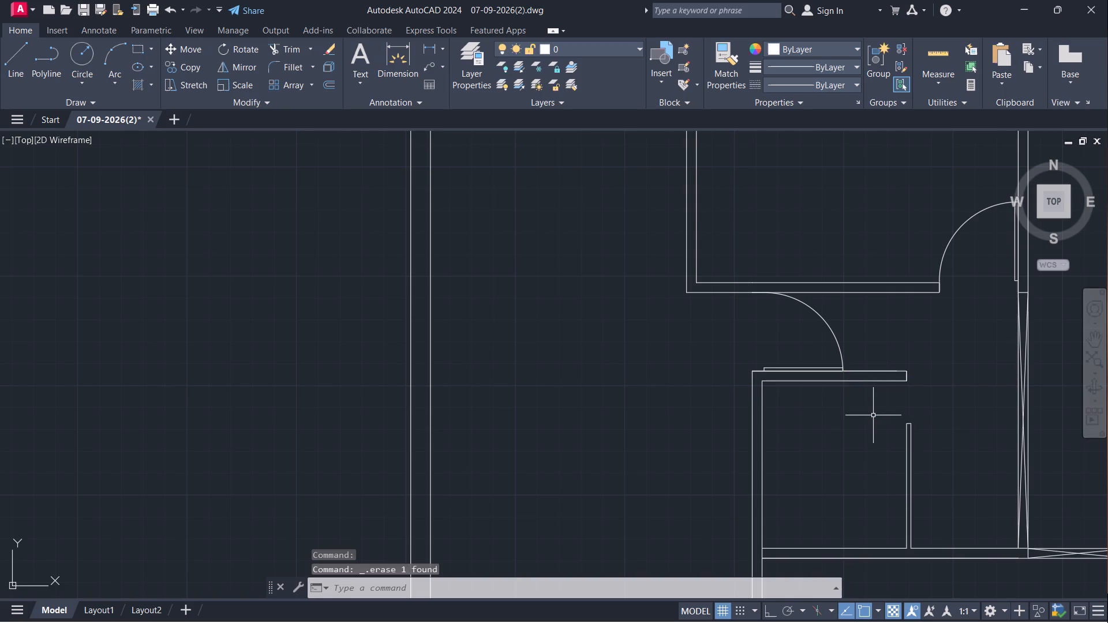
Mirror the rotated spare 2' door across a horizontal line north of it with Ortho on, keeping the source object.
scroll(804, 377, down, 3)
scroll(471, 175, down, 1)
middle_drag(473, 244, 556, 385)
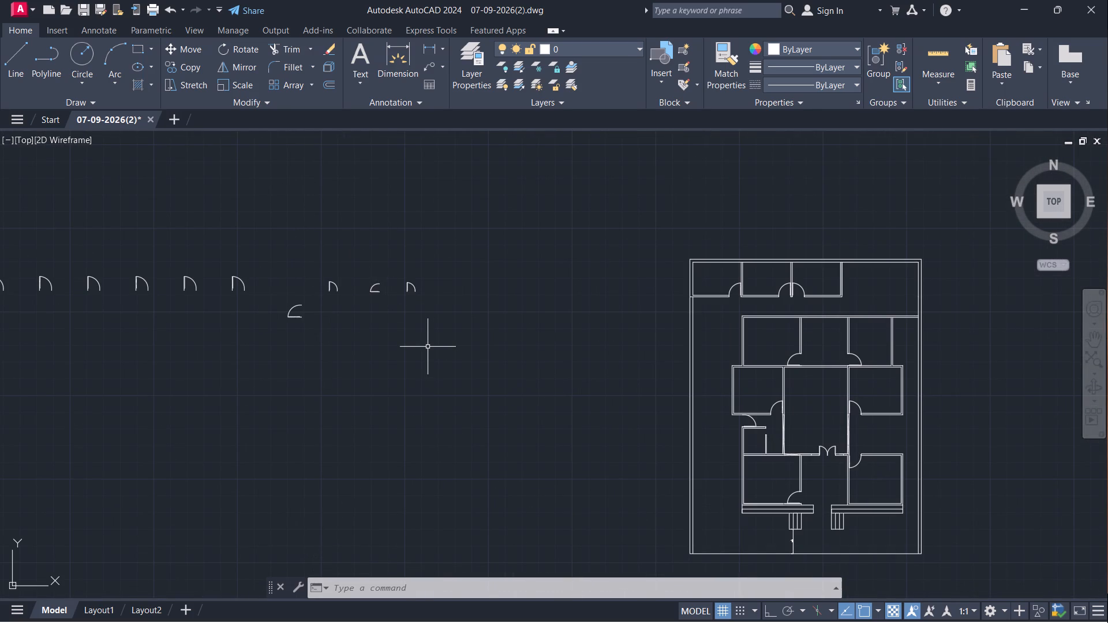
click(373, 285)
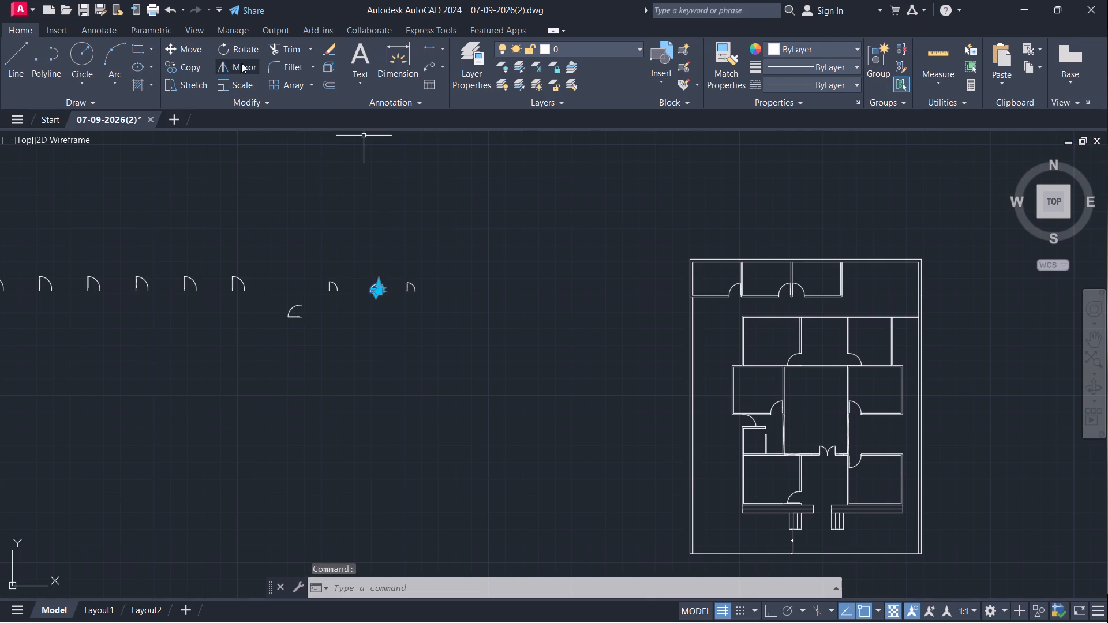
click(234, 63)
click(351, 249)
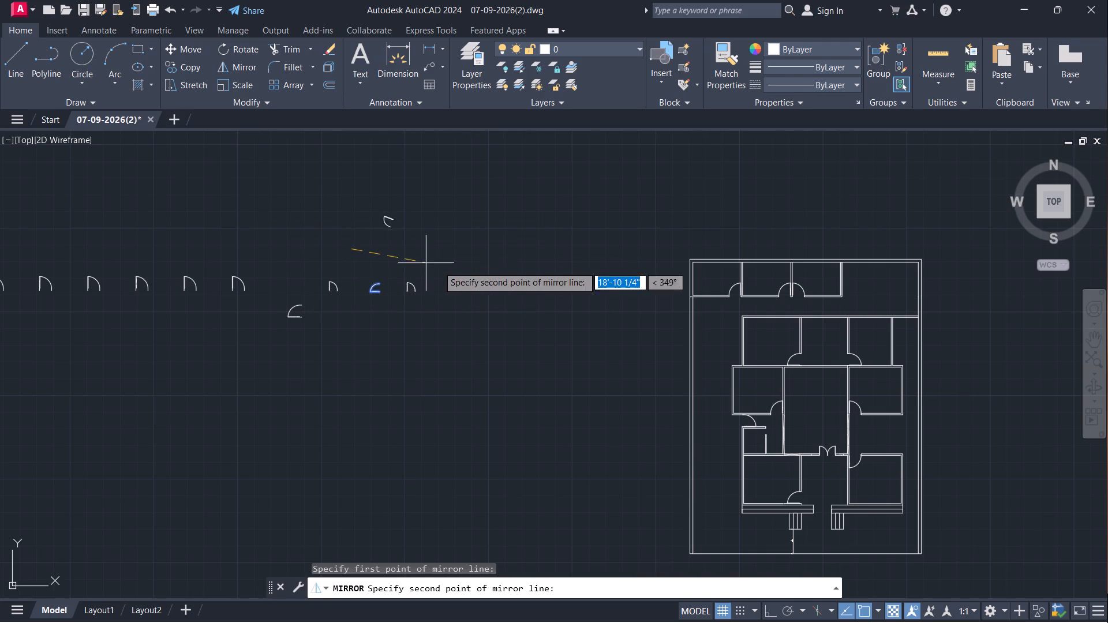
key(F8)
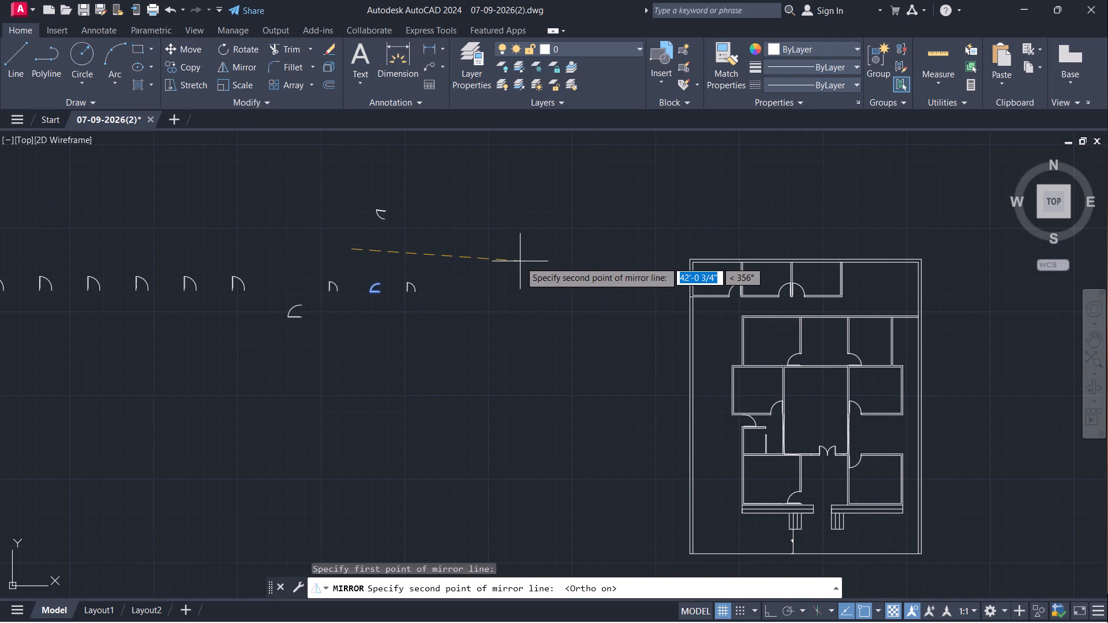
click(521, 261)
drag(560, 314, 523, 261)
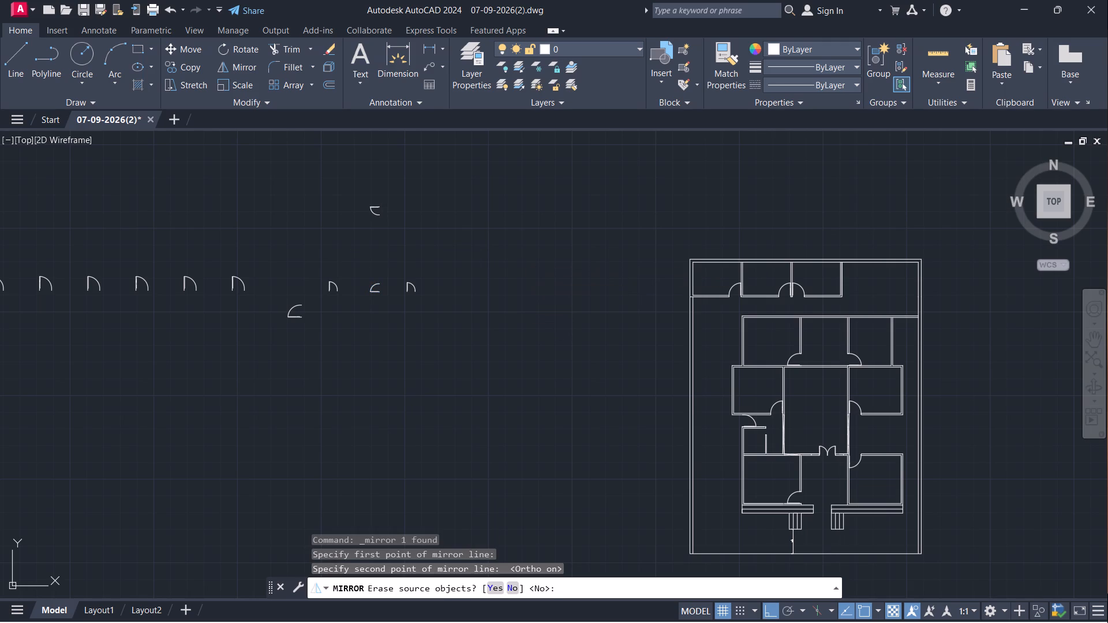
Move the mirrored door by its latch-side jamb end onto the upper east corner of the small west room's partition, with Ortho off.
click(376, 205)
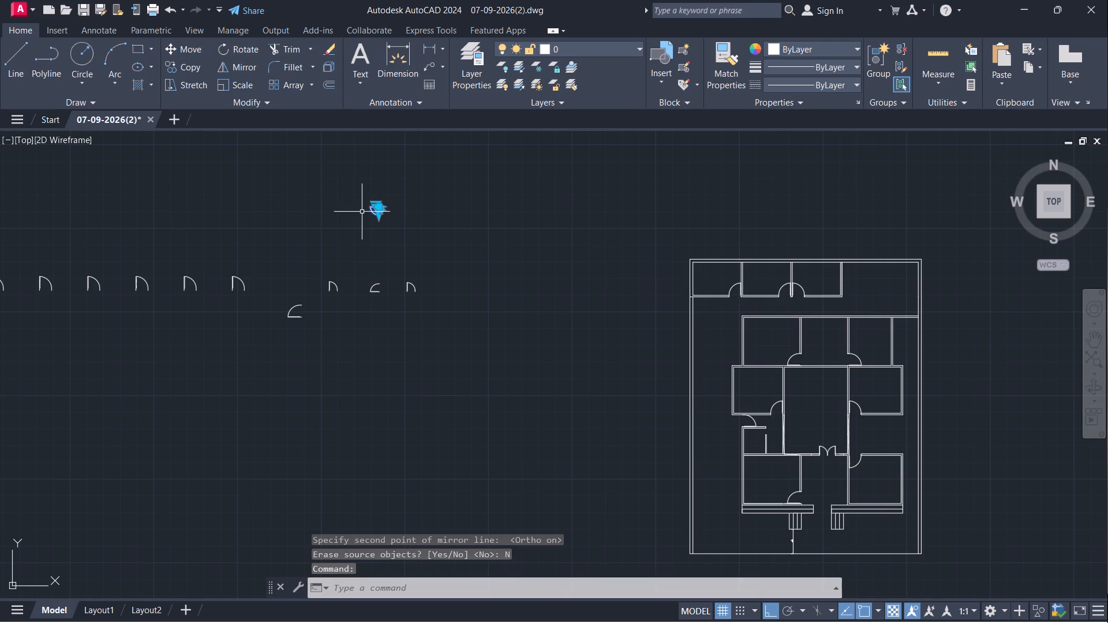
key(m)
key(Return)
scroll(362, 212, up, 4)
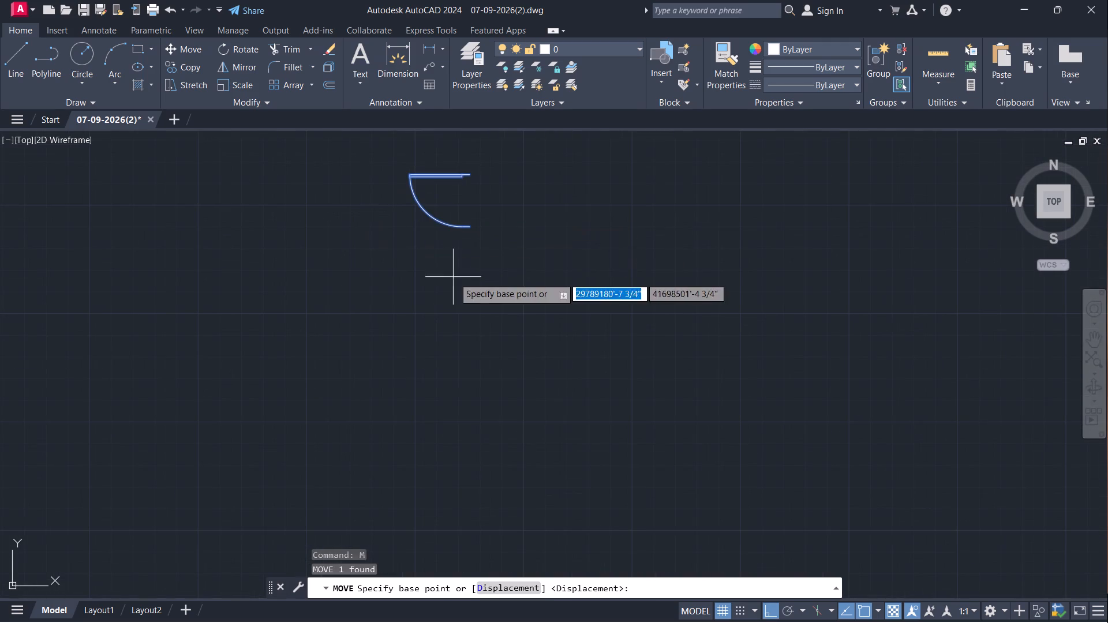
click(470, 225)
scroll(775, 389, down, 5)
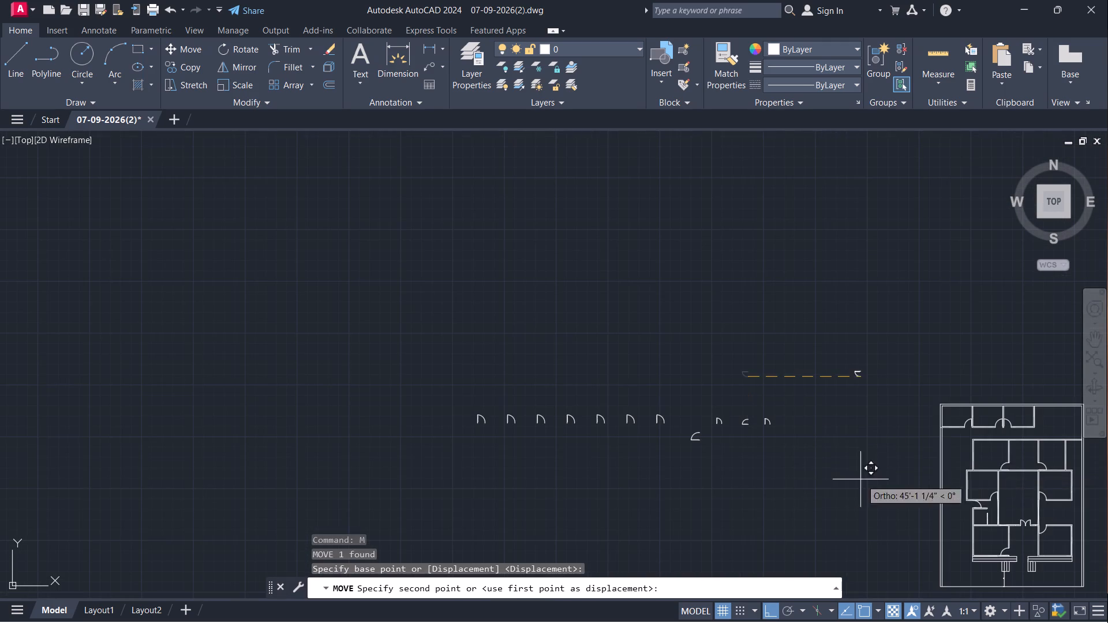
key(F8)
middle_drag(1008, 519, 837, 448)
scroll(849, 438, up, 3)
scroll(750, 436, up, 2)
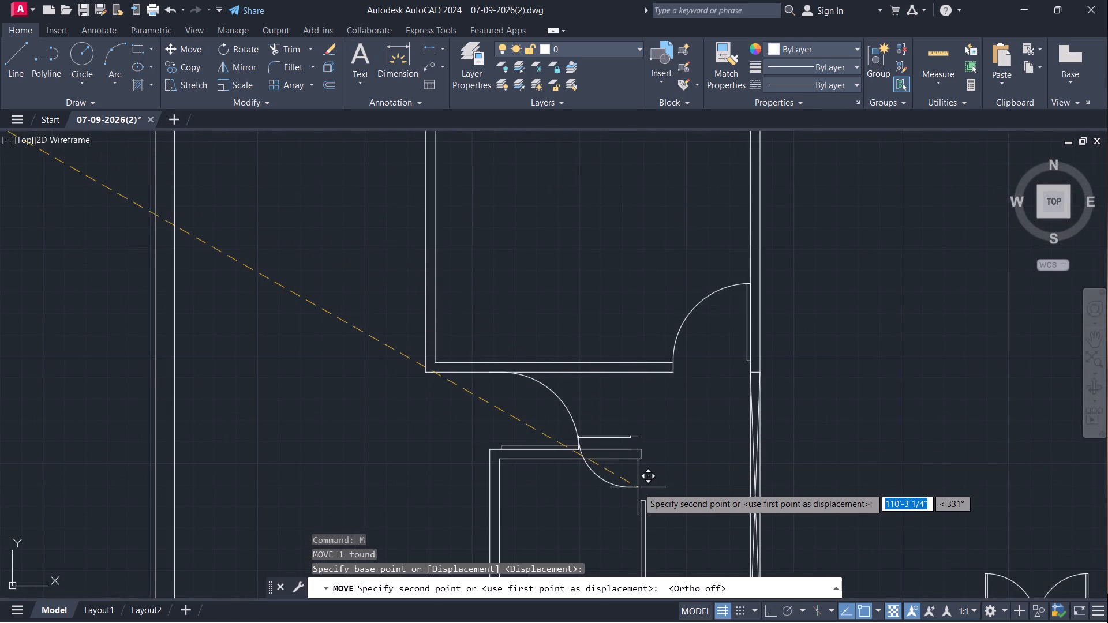
scroll(650, 493, up, 4)
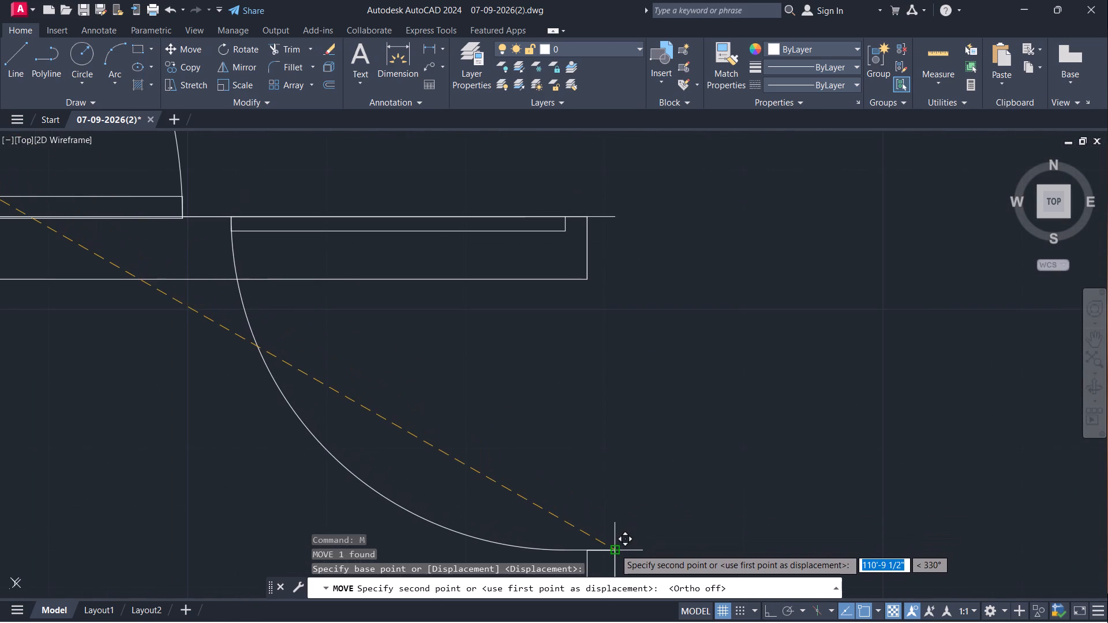
click(615, 549)
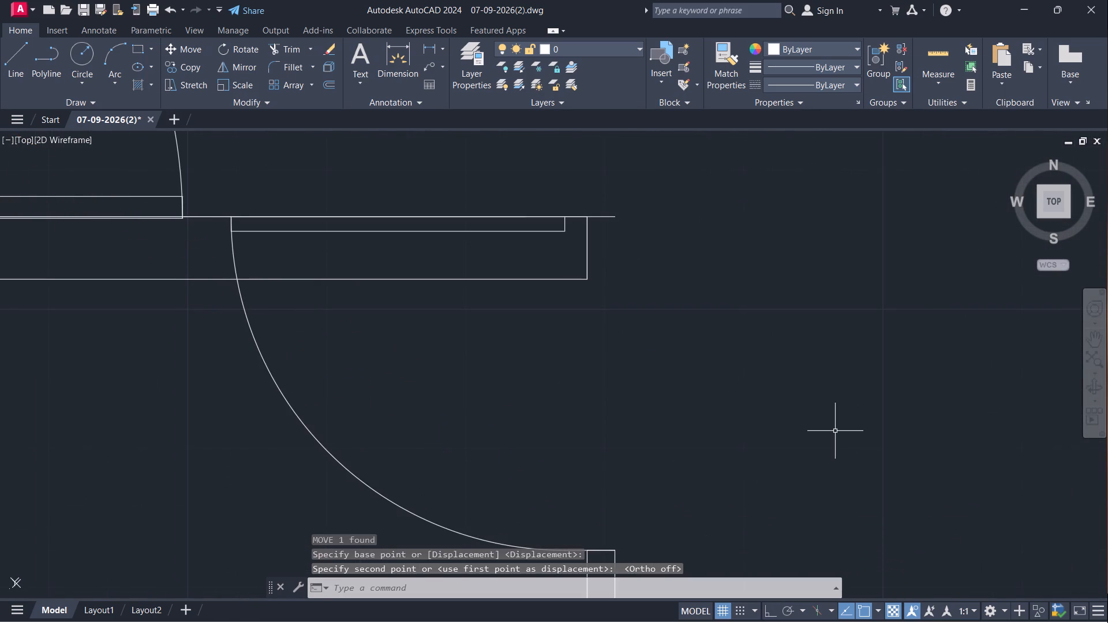
Measure the small west room's opening from the wall's lower corner to the partition's top with a linear dimension, without placing it.
scroll(835, 425, down, 3)
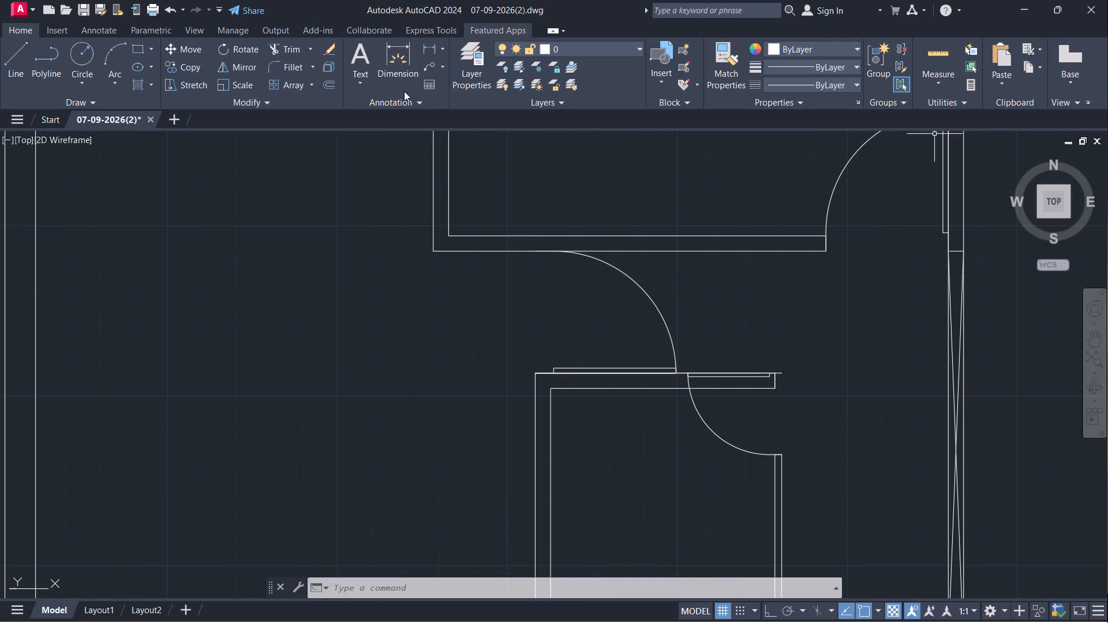
click(426, 42)
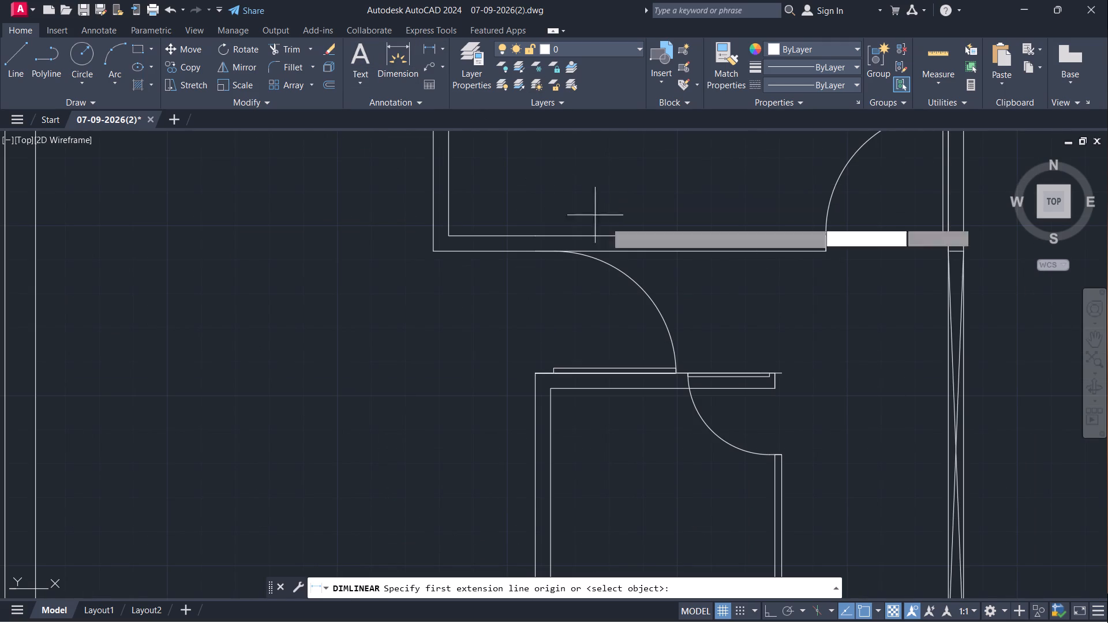
click(777, 392)
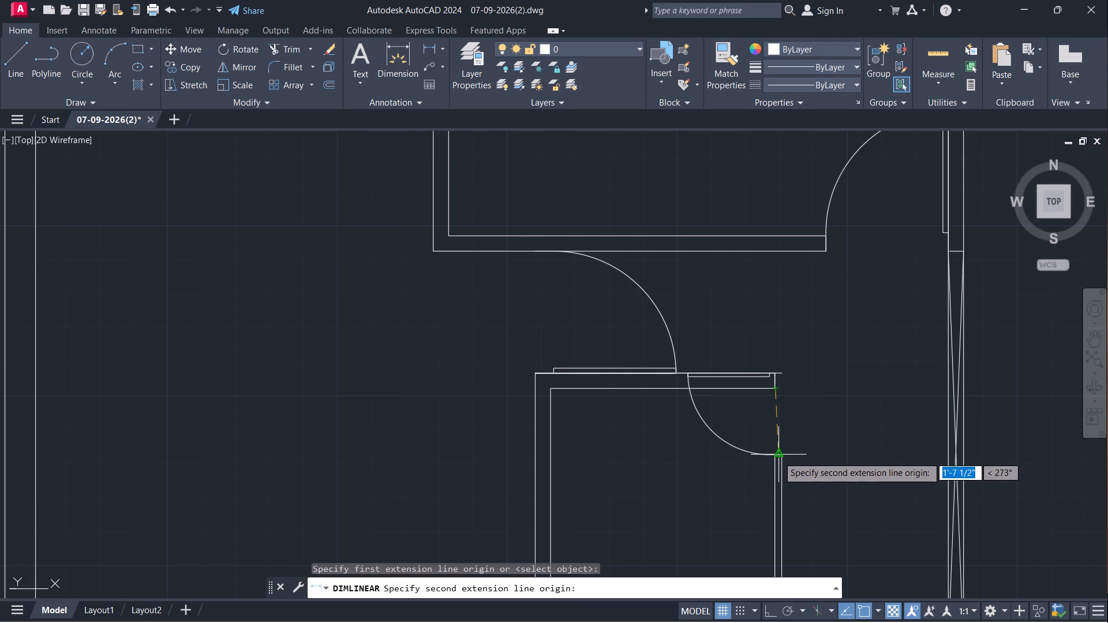
scroll(775, 456, up, 3)
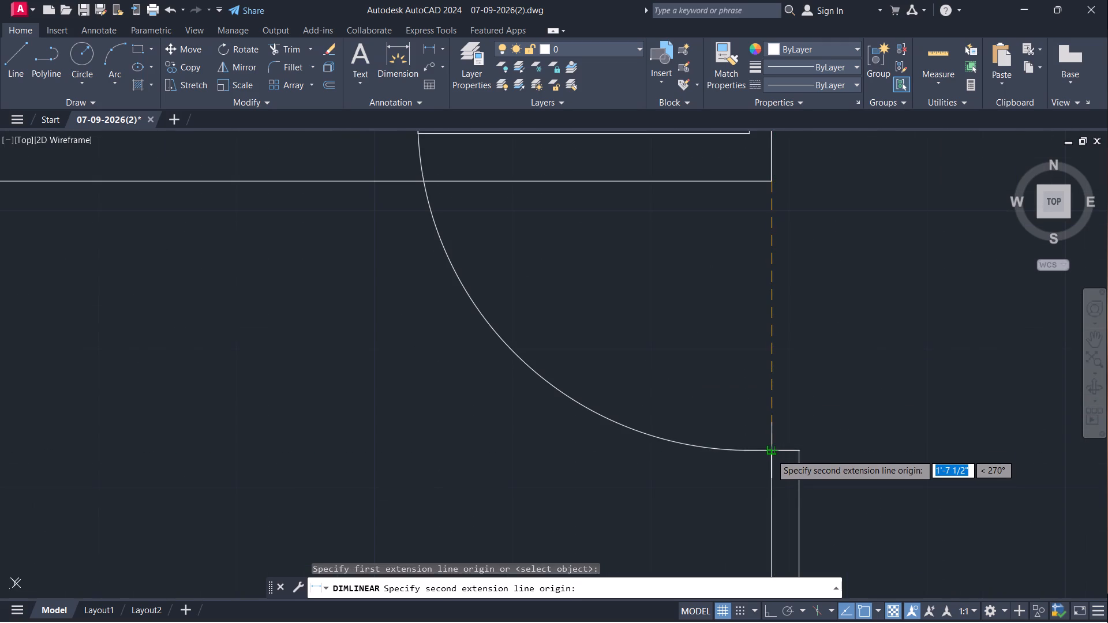
click(771, 452)
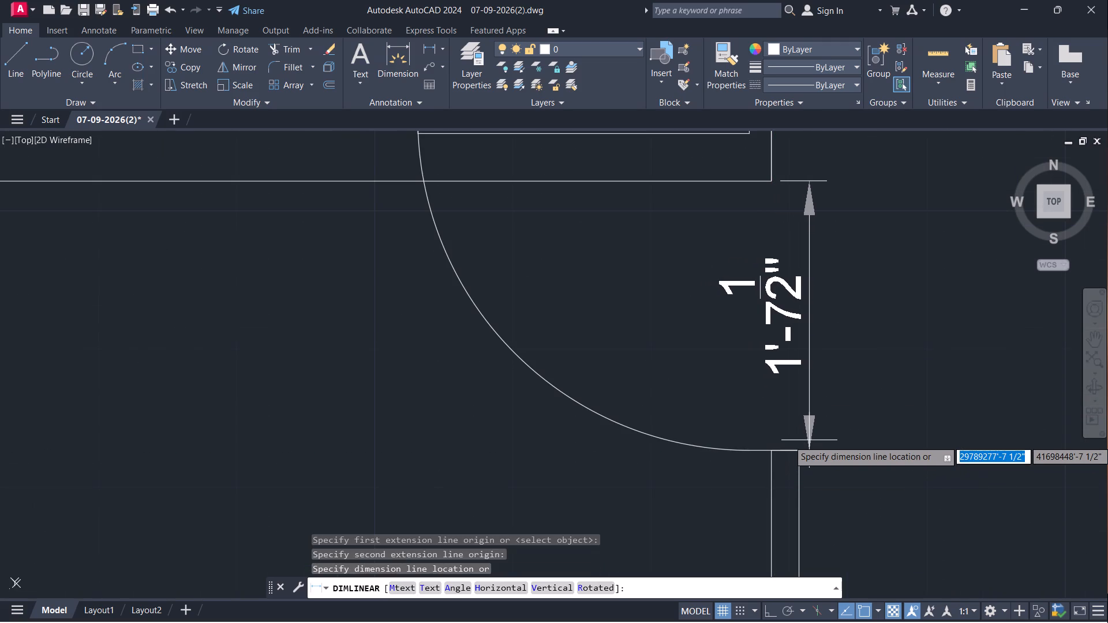
key(Escape)
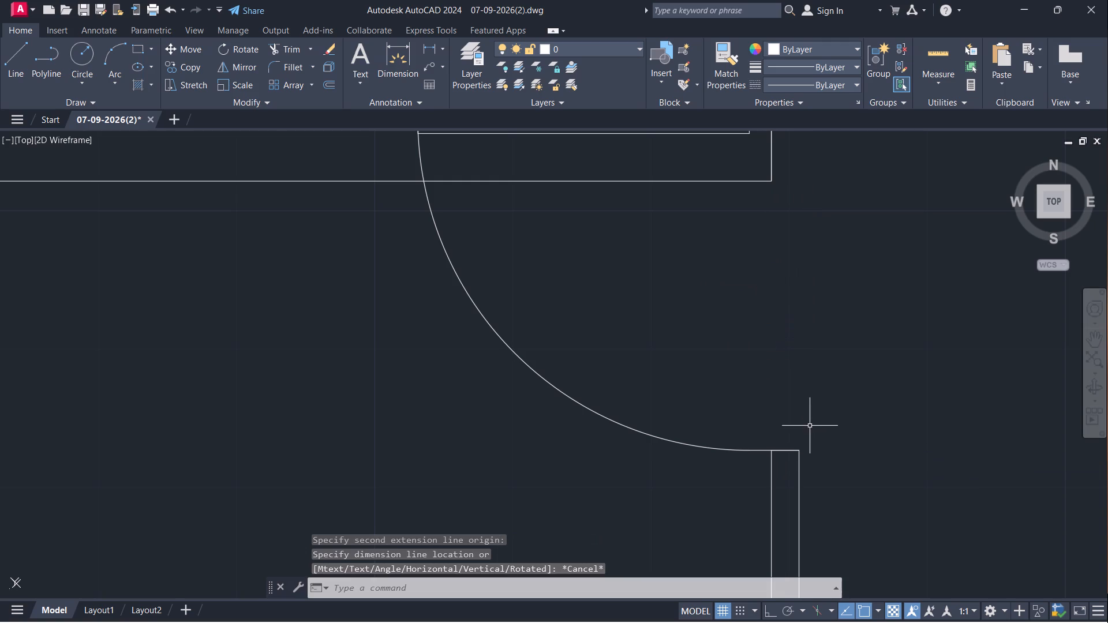
Scale the small west room's door down freehand about the outer end of its hinge-side jamb.
scroll(804, 413, down, 2)
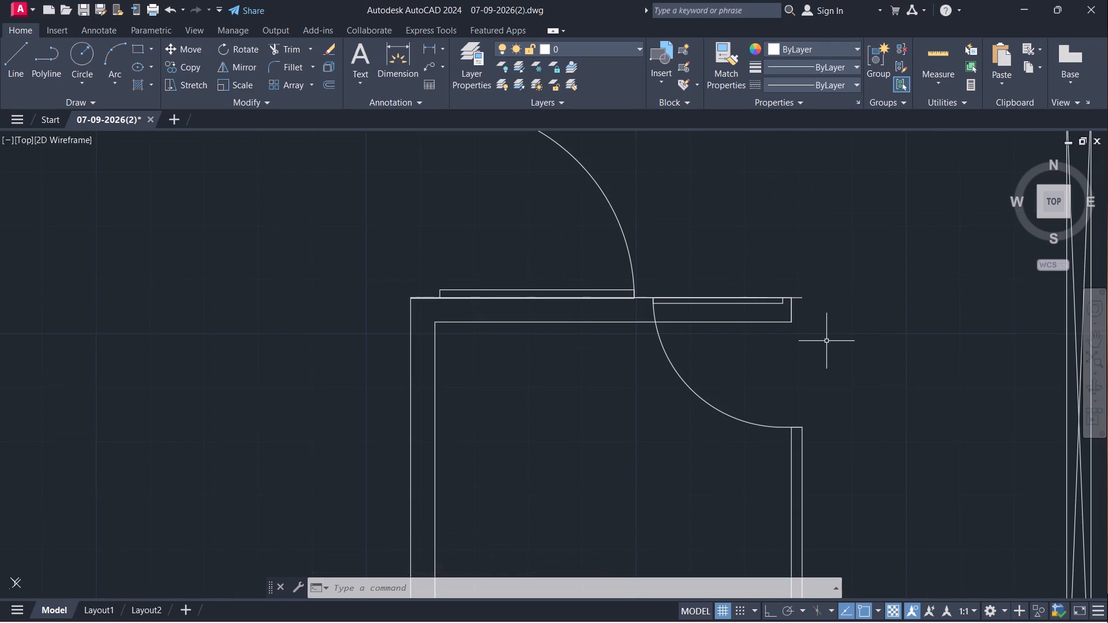
text(sc)
key(Return)
click(729, 299)
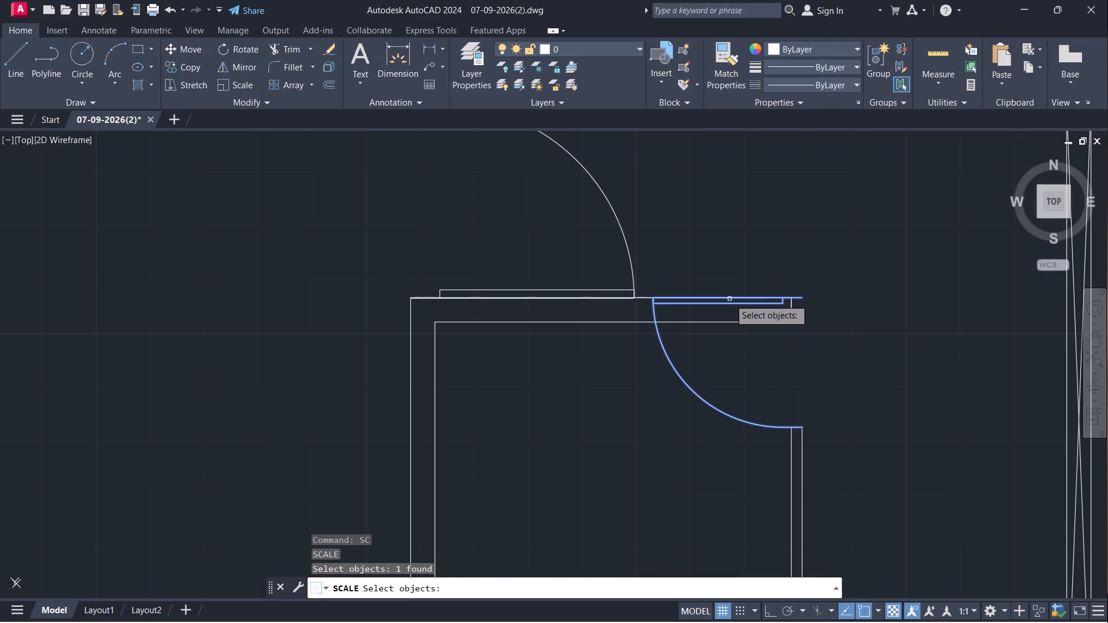
key(Return)
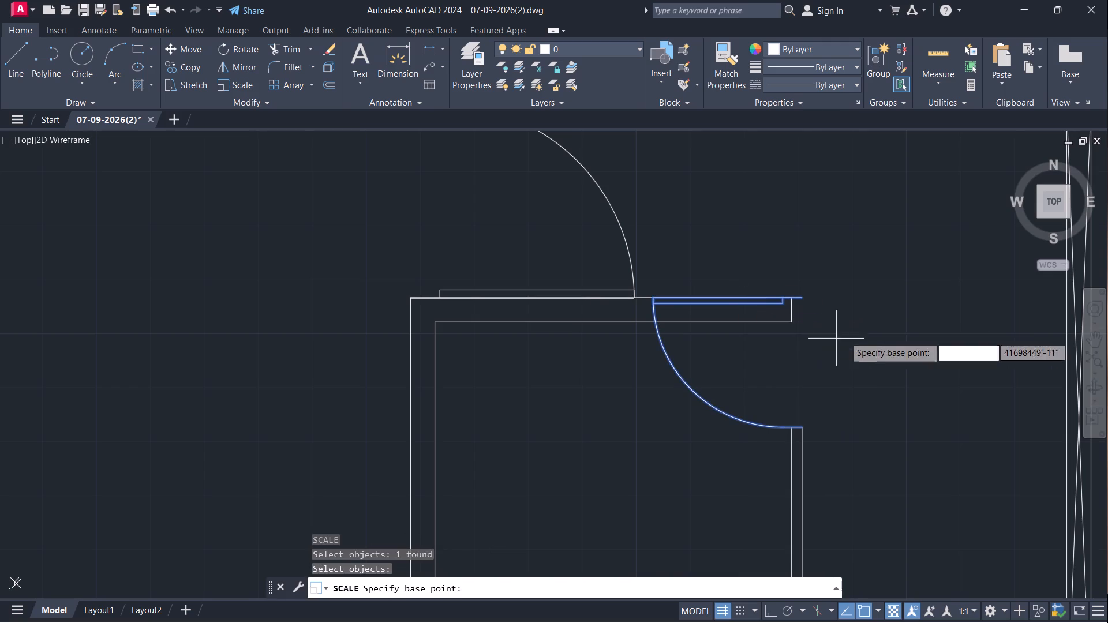
click(800, 299)
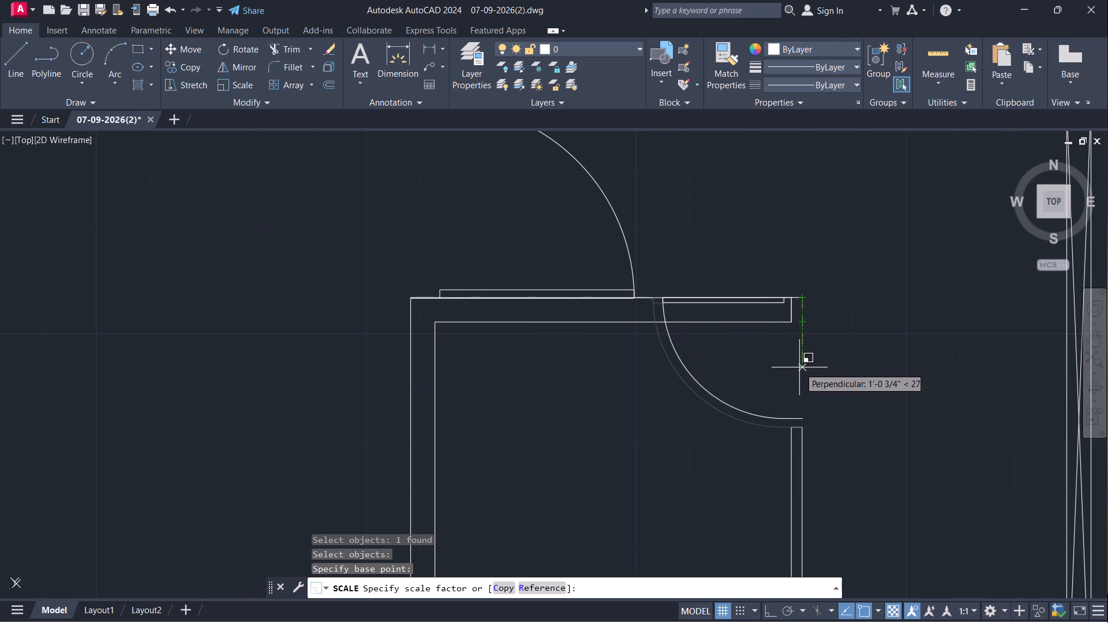
click(808, 354)
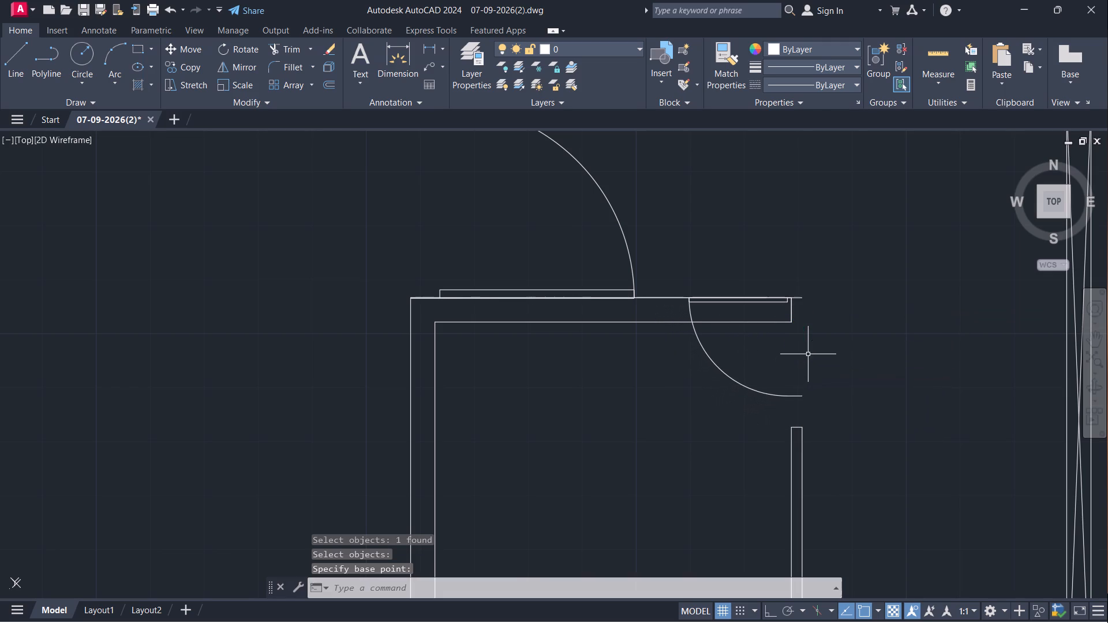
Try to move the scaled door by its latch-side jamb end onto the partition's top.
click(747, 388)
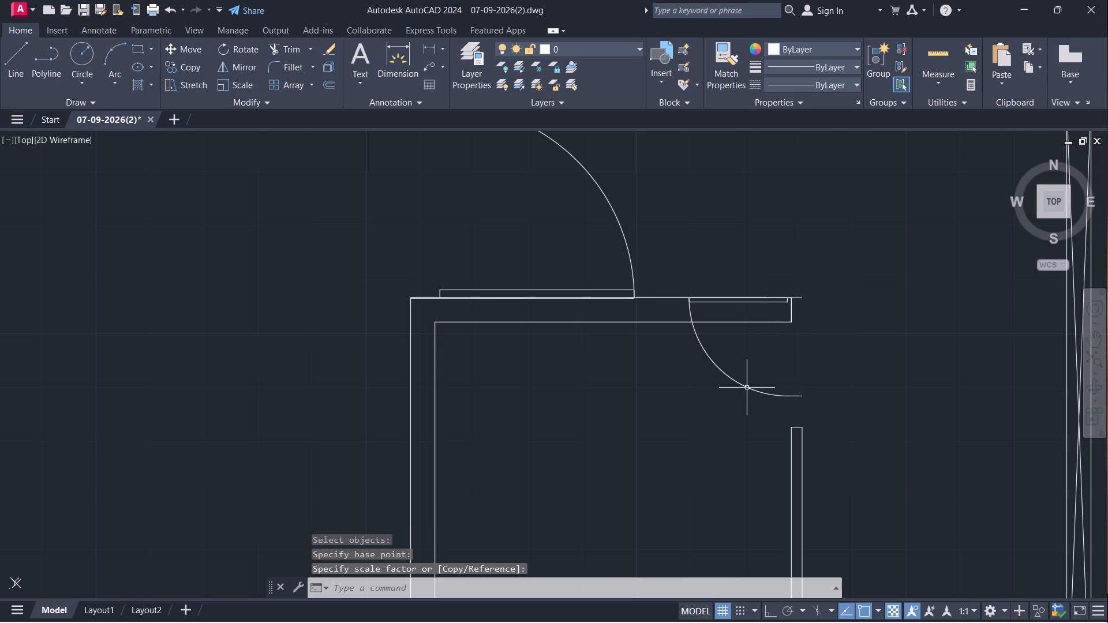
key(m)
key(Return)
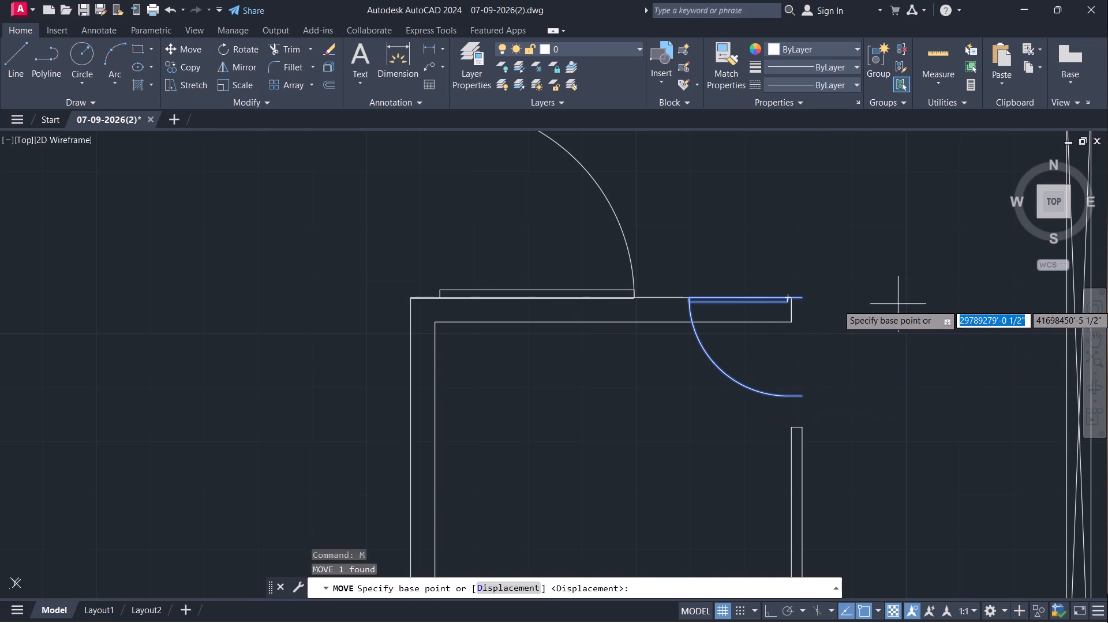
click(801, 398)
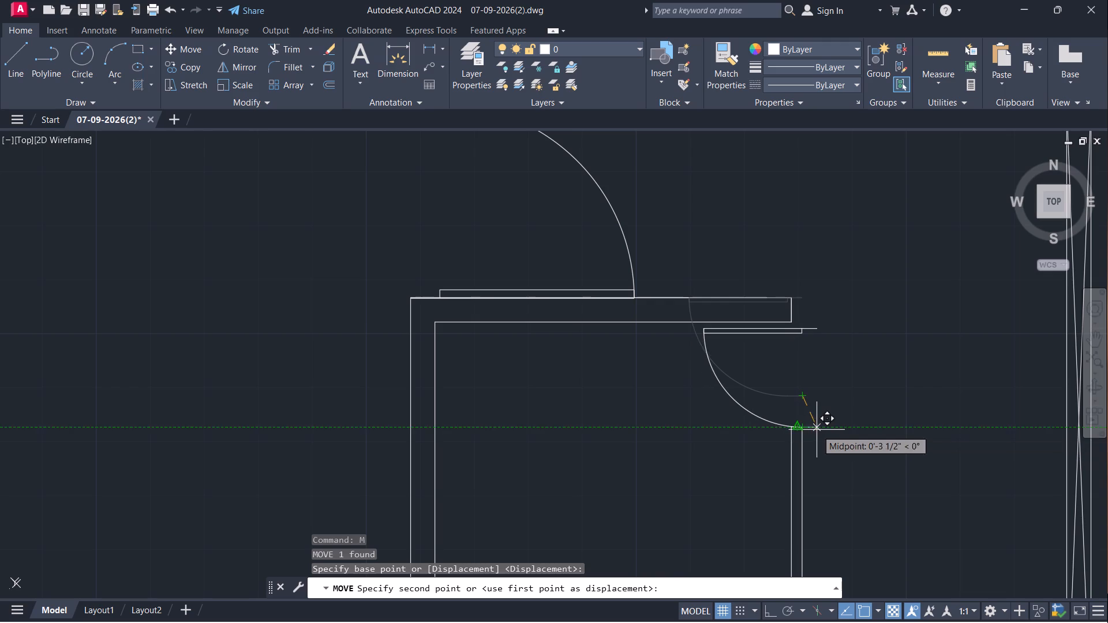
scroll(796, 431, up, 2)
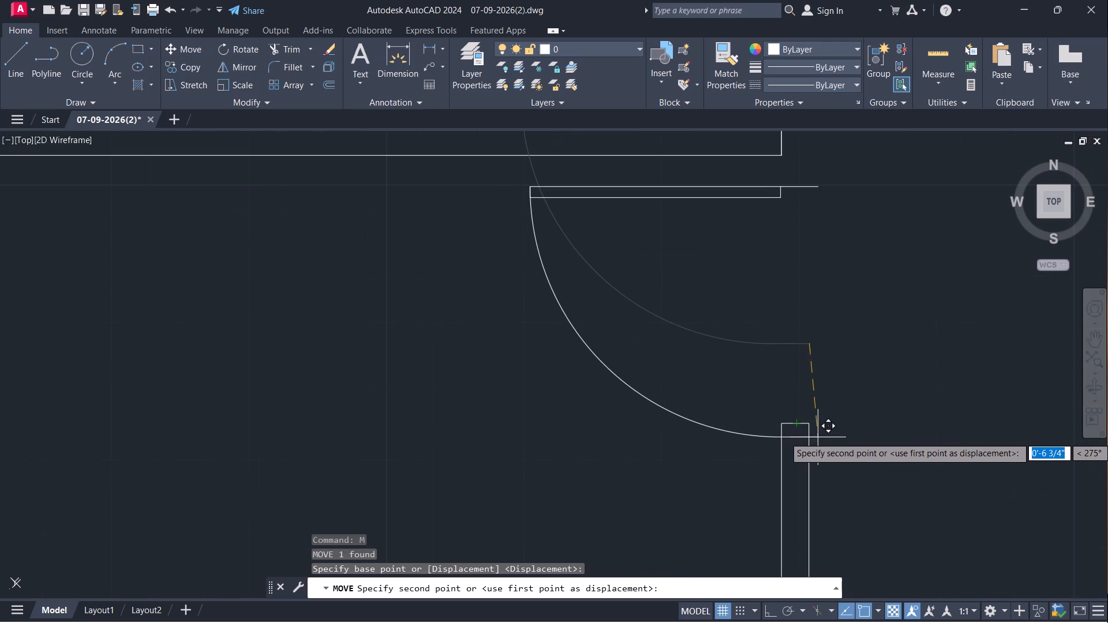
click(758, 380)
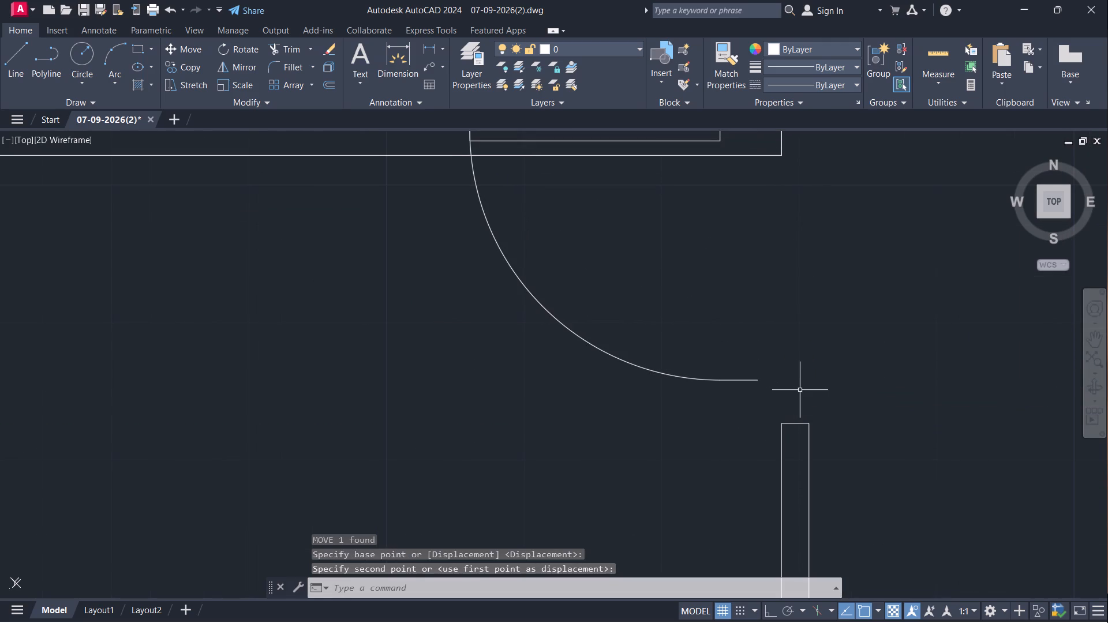
Move the scaled door by its latch-side jamb end onto the upper east corner of the small west room's partition.
click(758, 382)
click(735, 380)
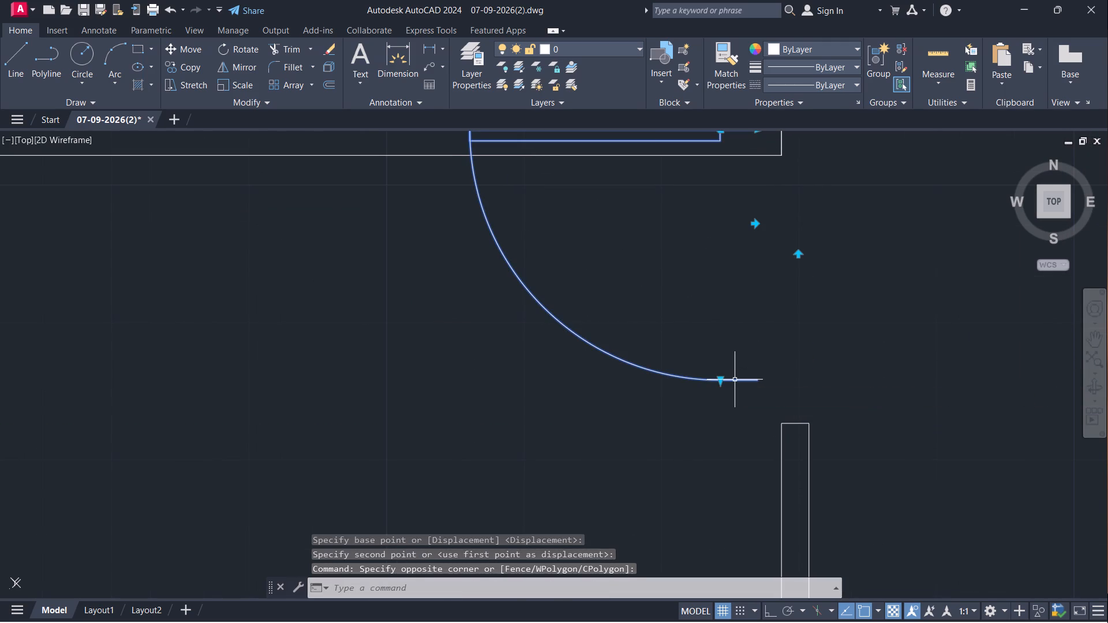
key(m)
key(Return)
click(755, 380)
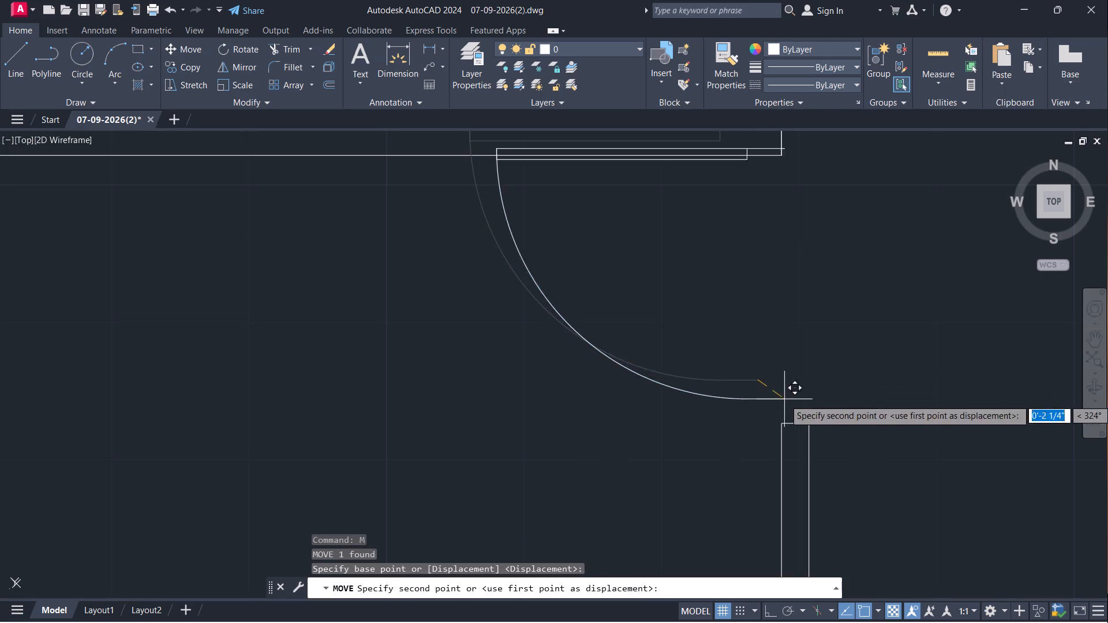
click(805, 419)
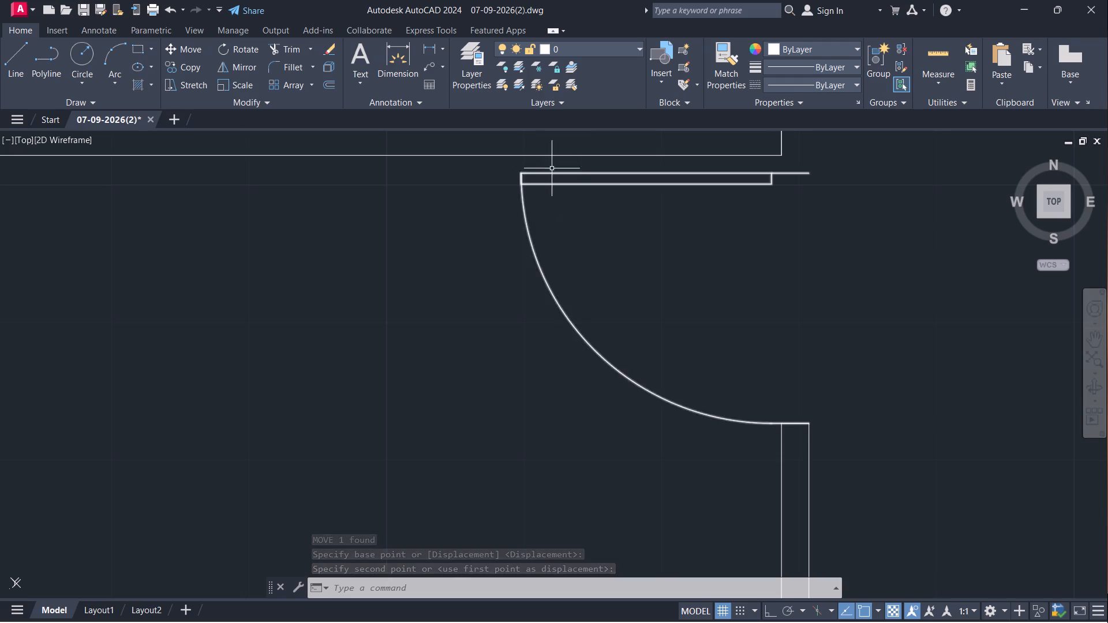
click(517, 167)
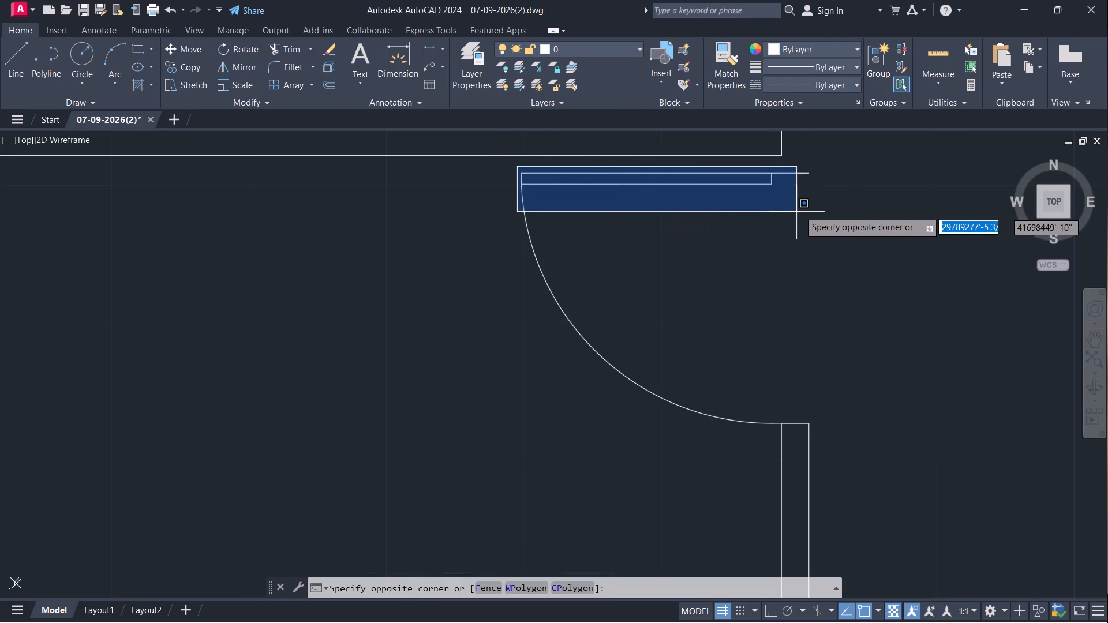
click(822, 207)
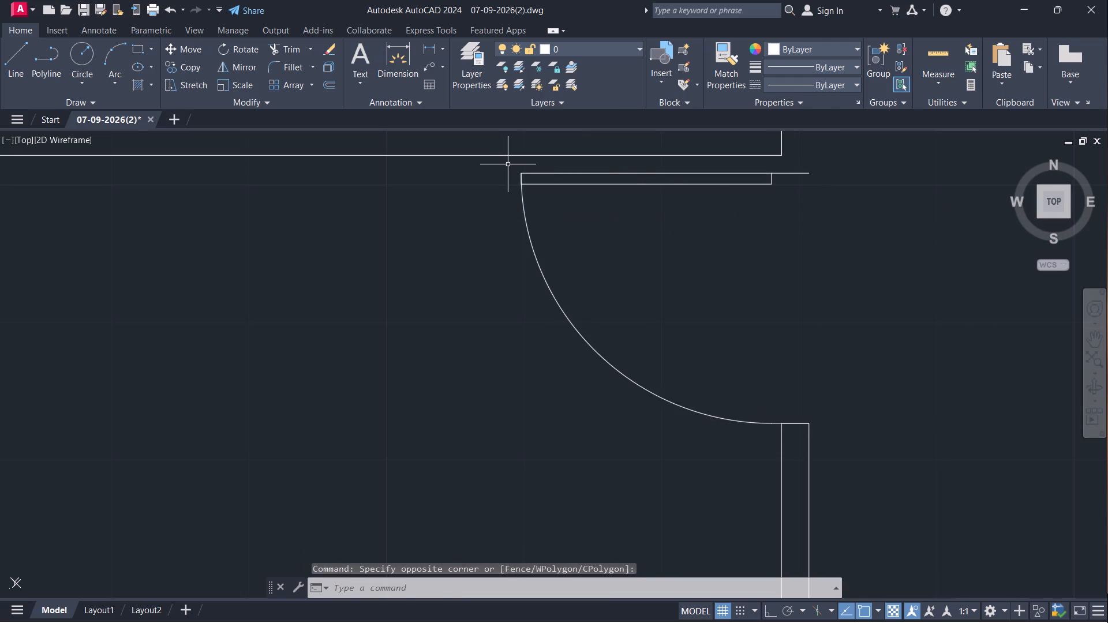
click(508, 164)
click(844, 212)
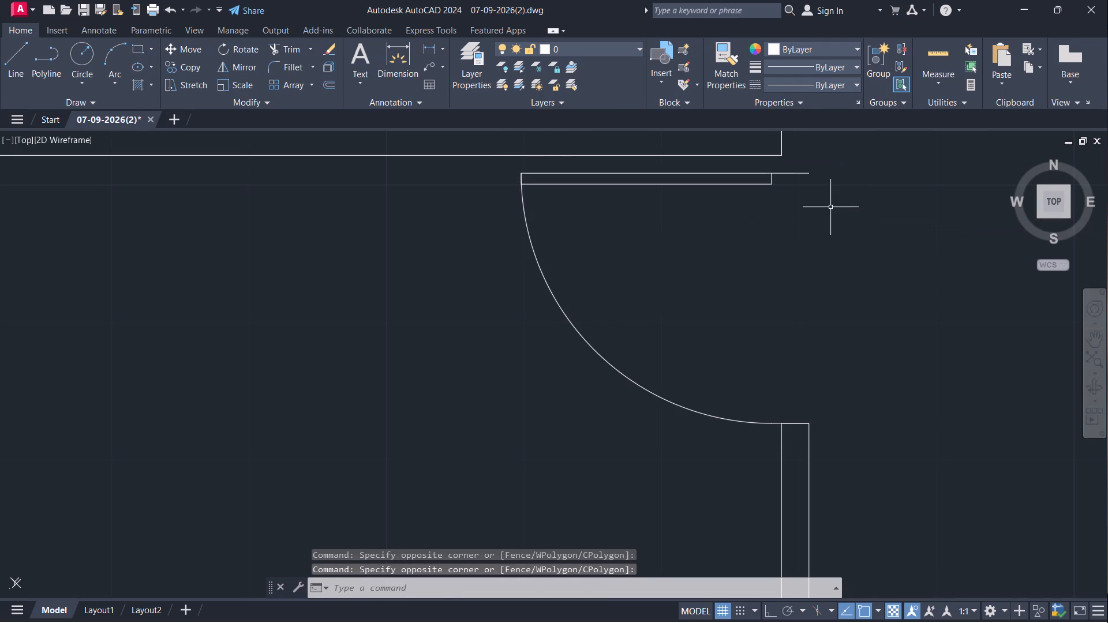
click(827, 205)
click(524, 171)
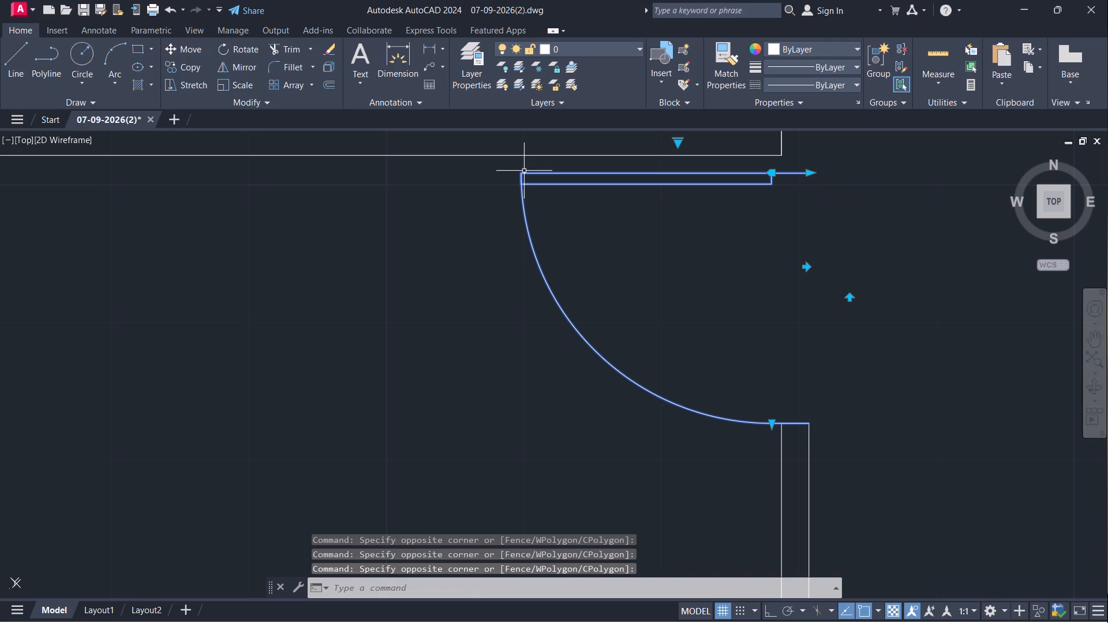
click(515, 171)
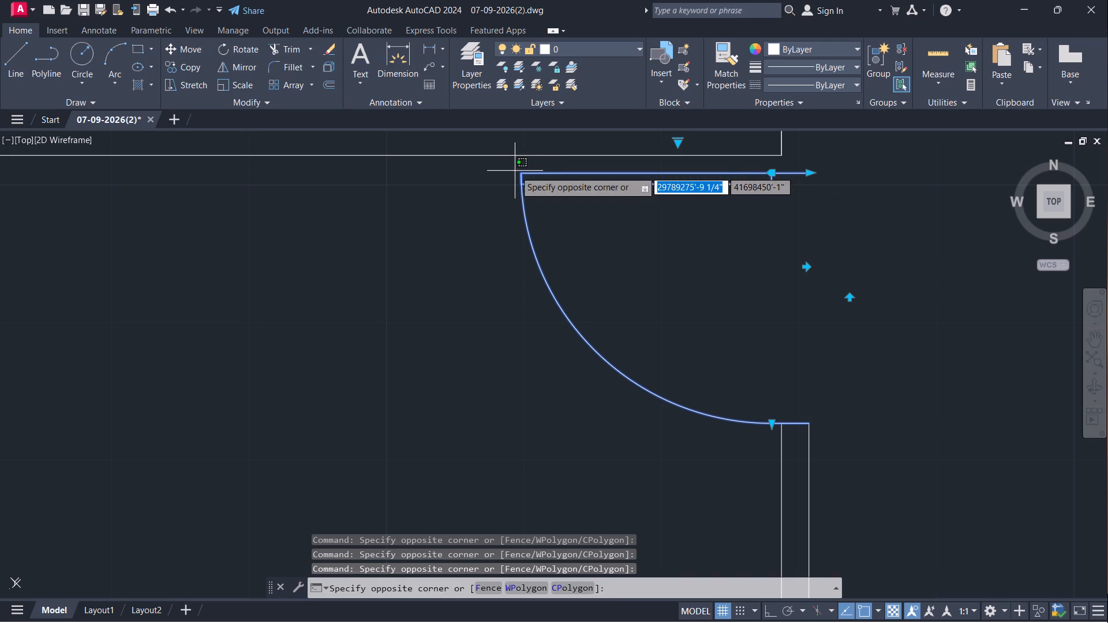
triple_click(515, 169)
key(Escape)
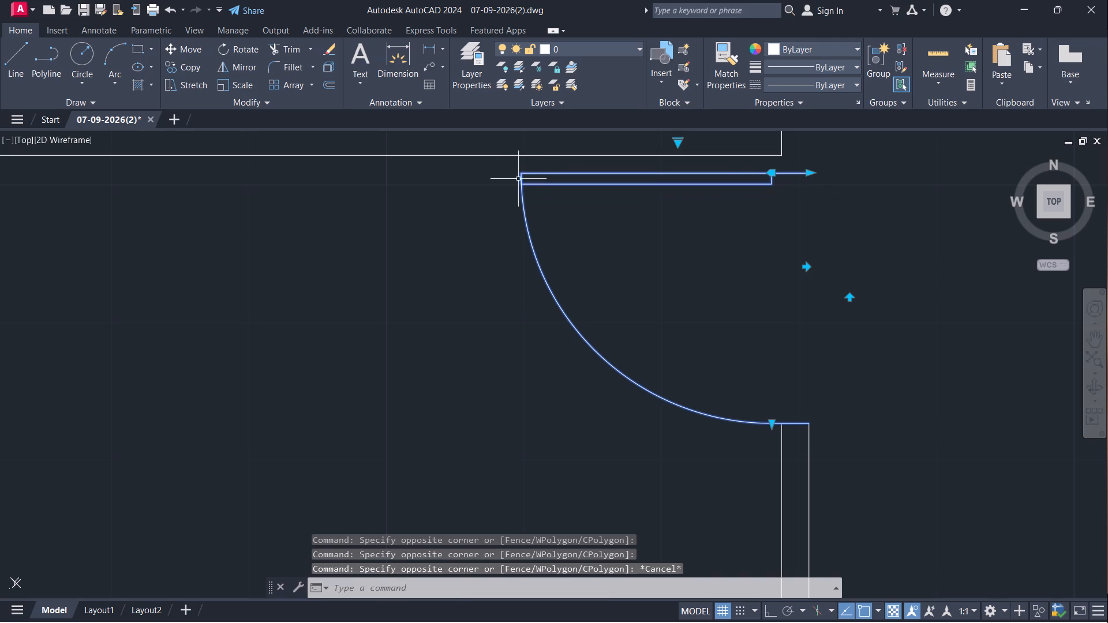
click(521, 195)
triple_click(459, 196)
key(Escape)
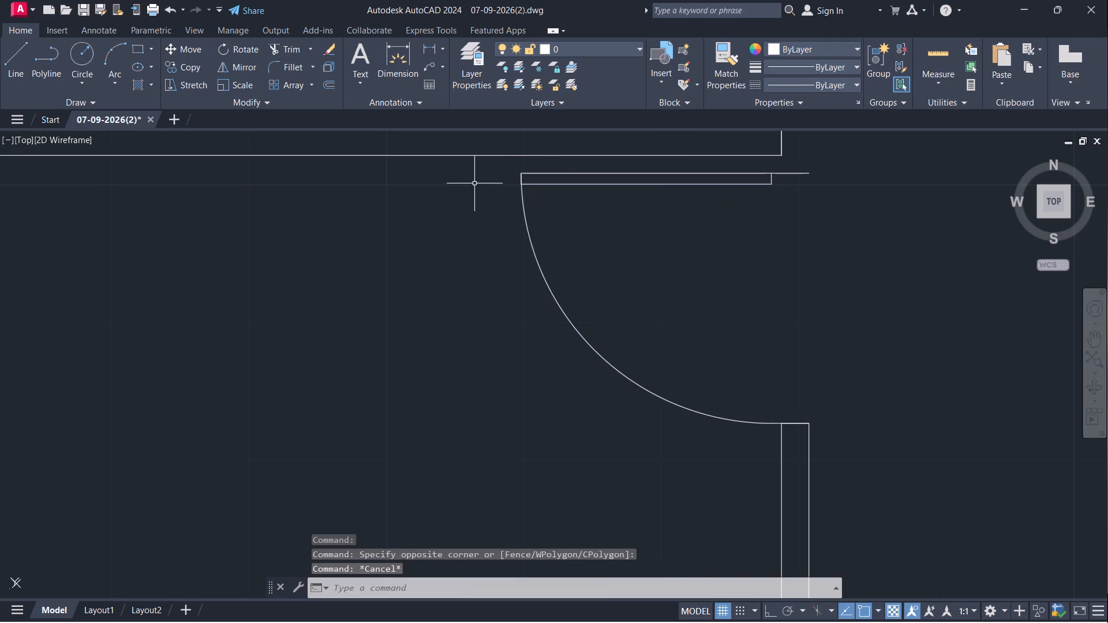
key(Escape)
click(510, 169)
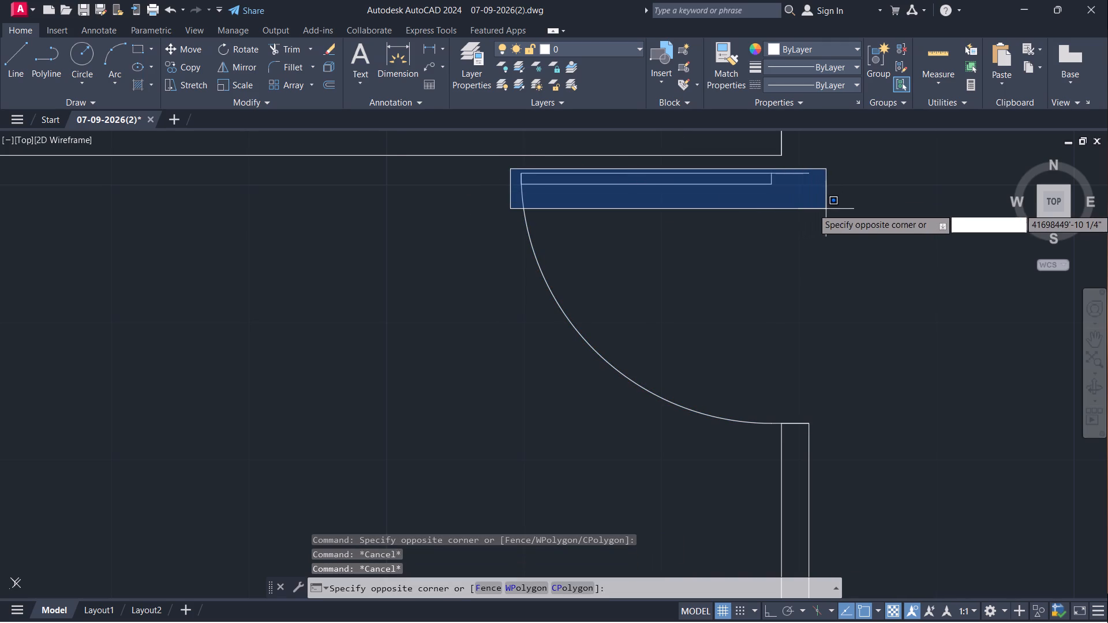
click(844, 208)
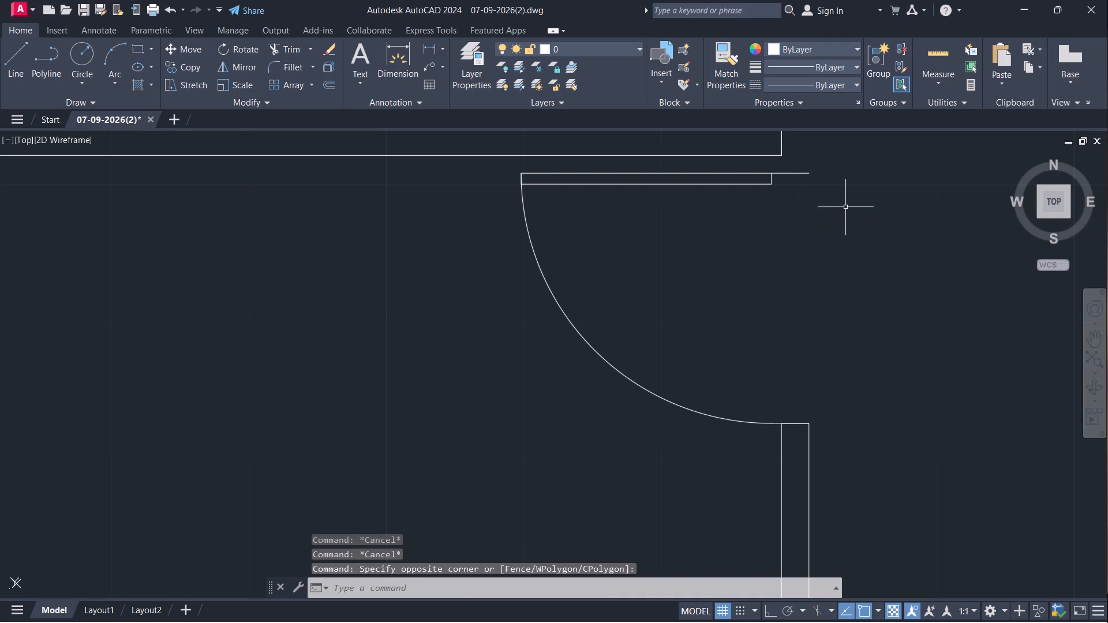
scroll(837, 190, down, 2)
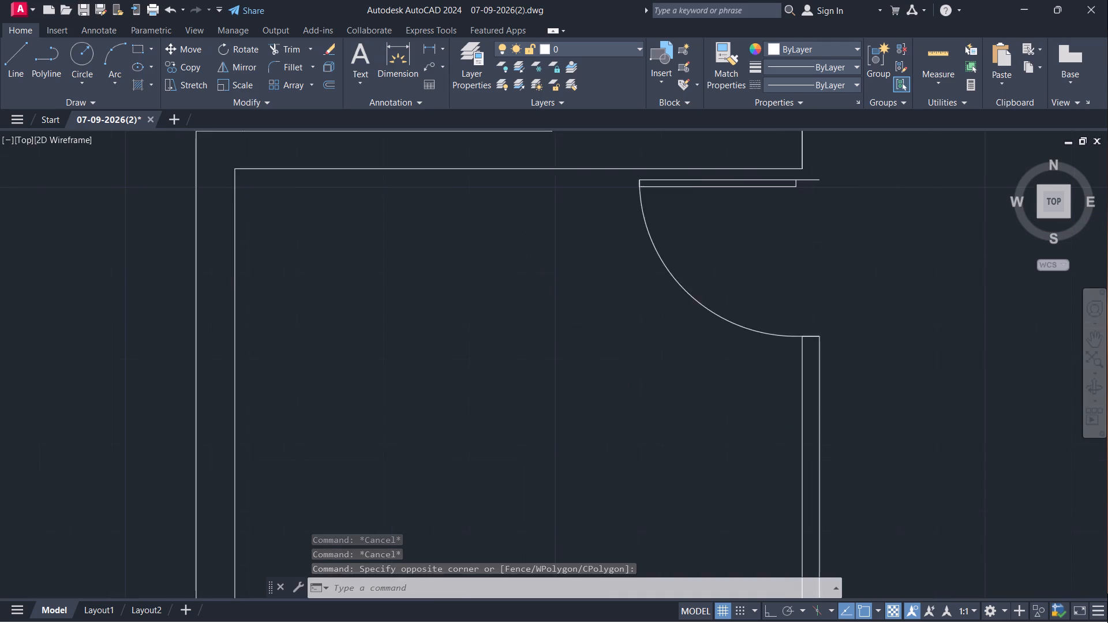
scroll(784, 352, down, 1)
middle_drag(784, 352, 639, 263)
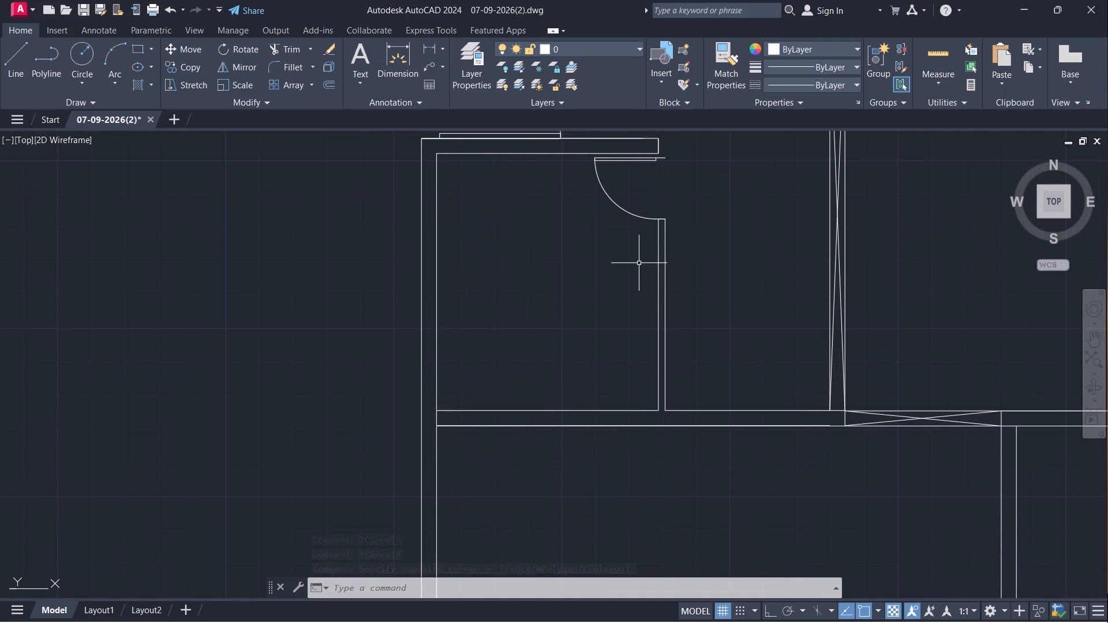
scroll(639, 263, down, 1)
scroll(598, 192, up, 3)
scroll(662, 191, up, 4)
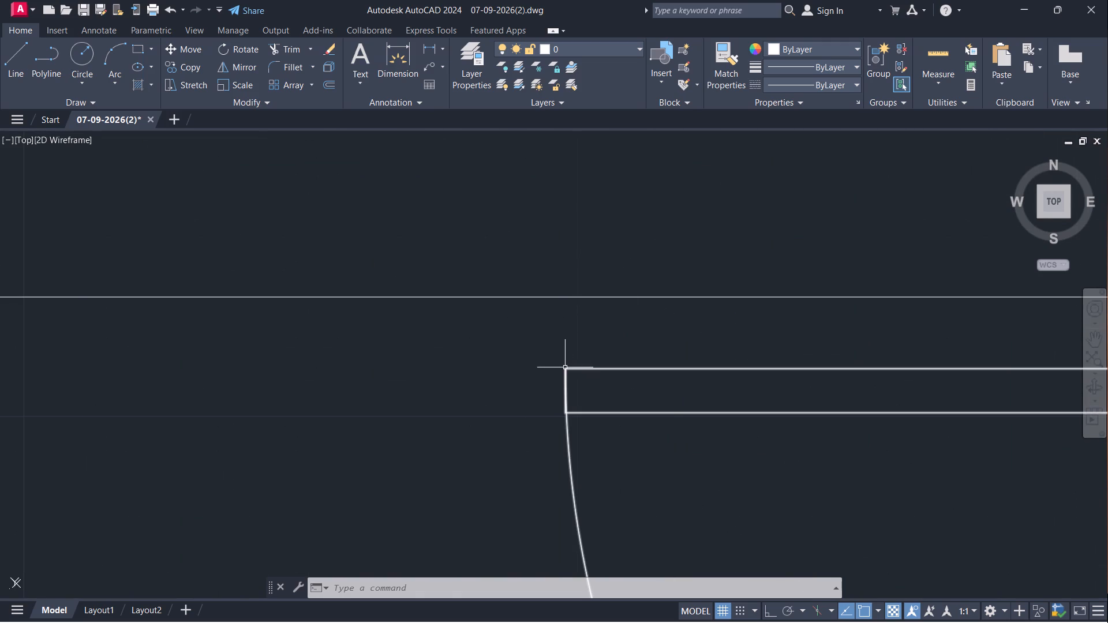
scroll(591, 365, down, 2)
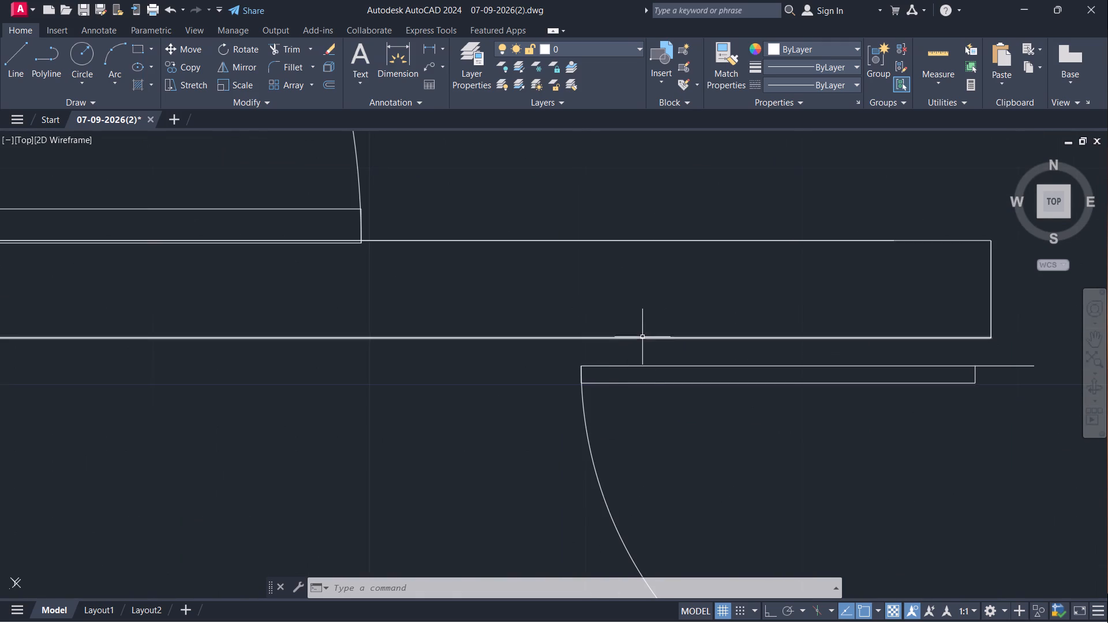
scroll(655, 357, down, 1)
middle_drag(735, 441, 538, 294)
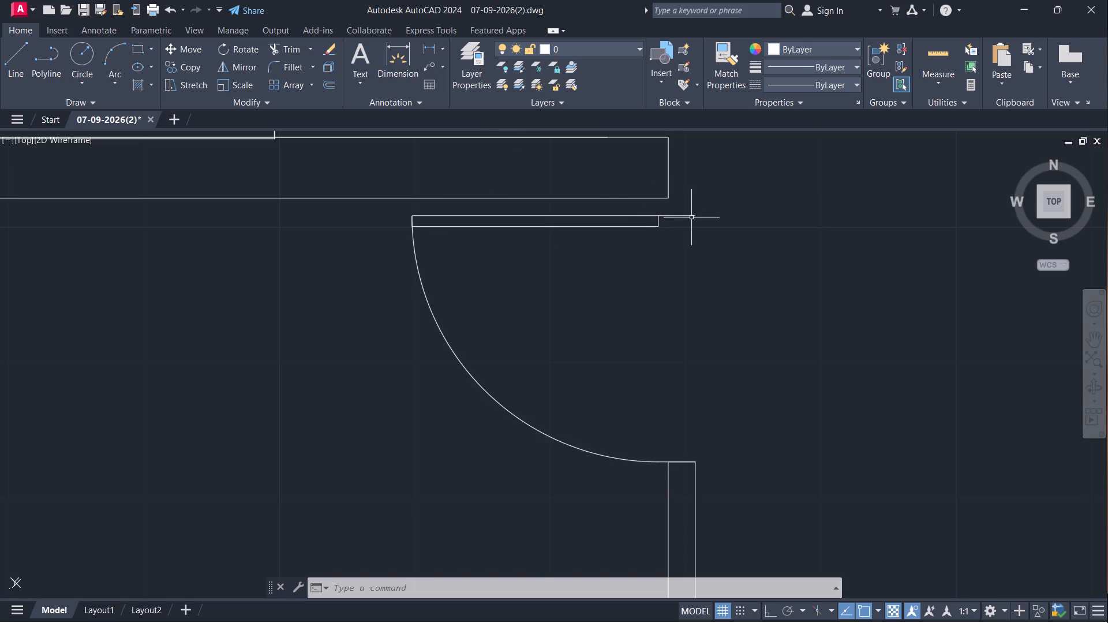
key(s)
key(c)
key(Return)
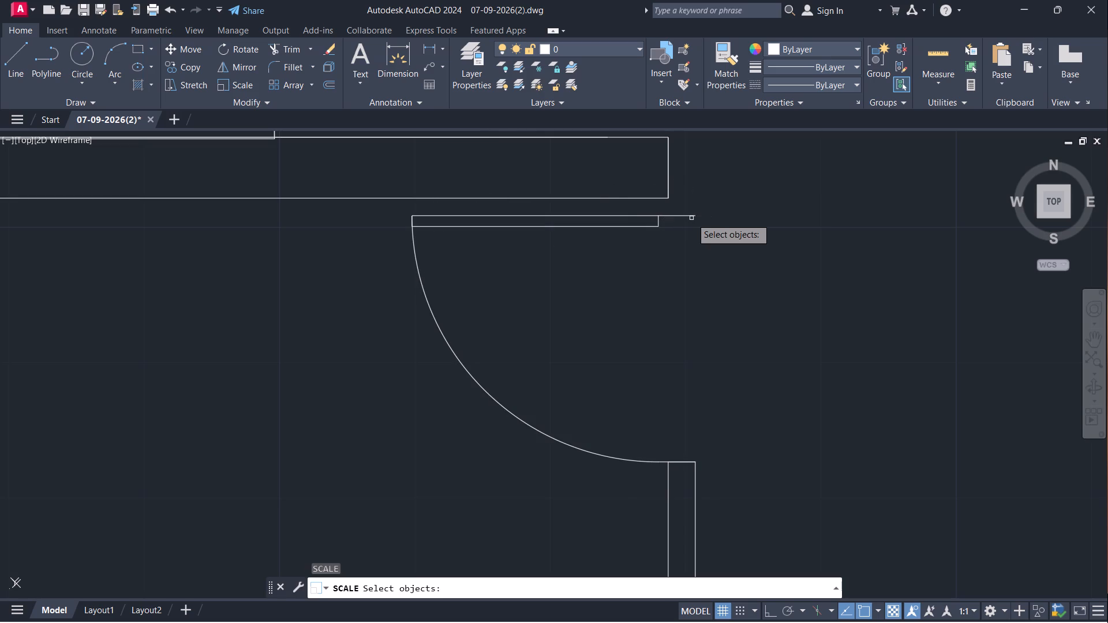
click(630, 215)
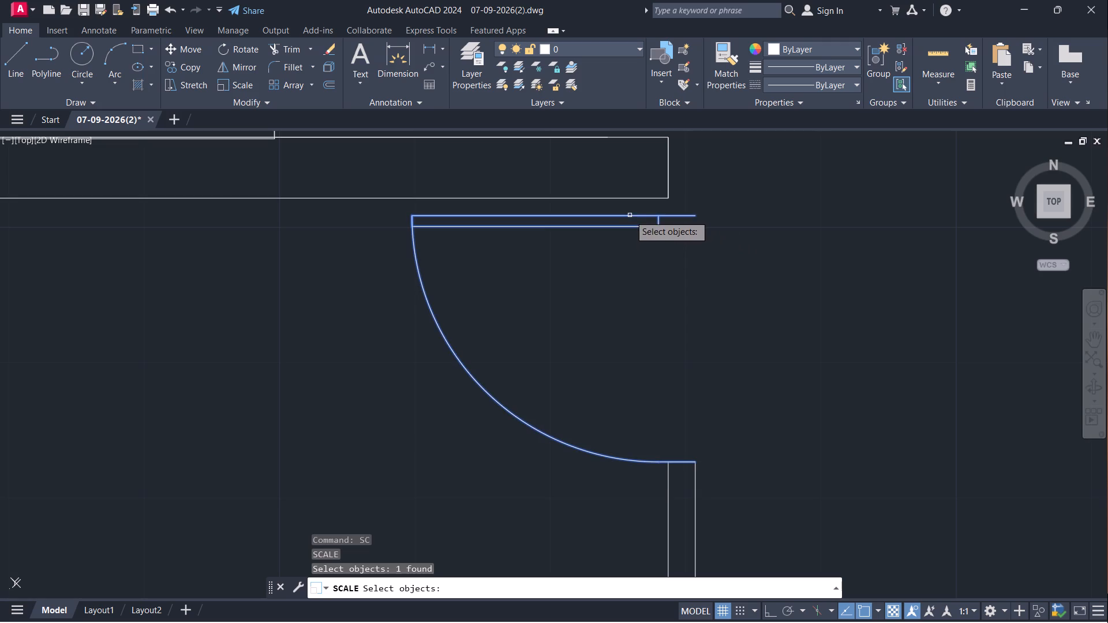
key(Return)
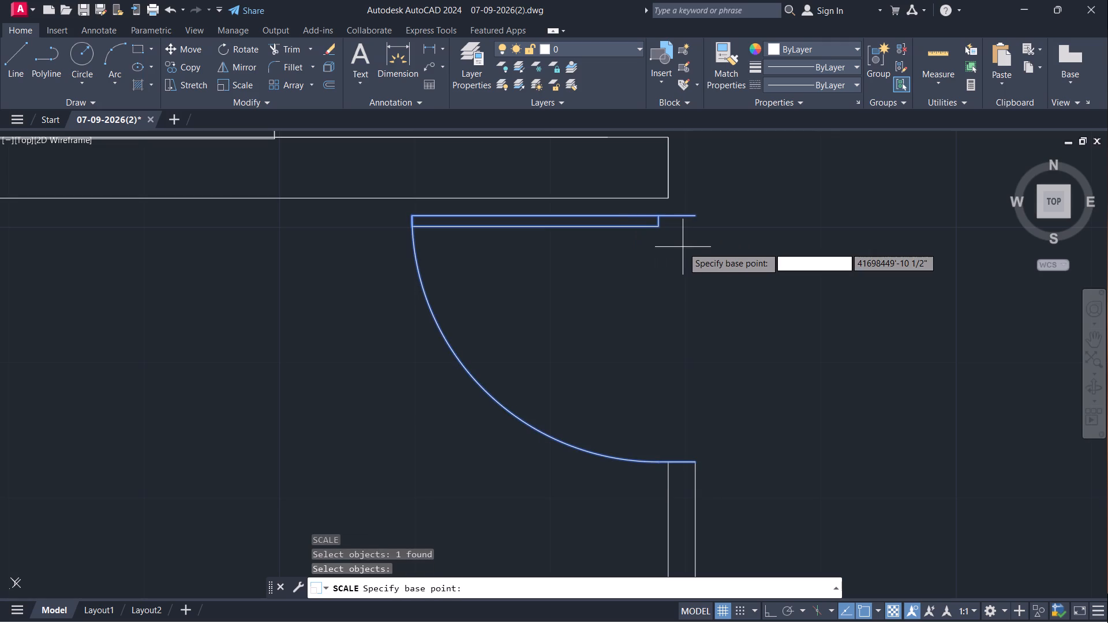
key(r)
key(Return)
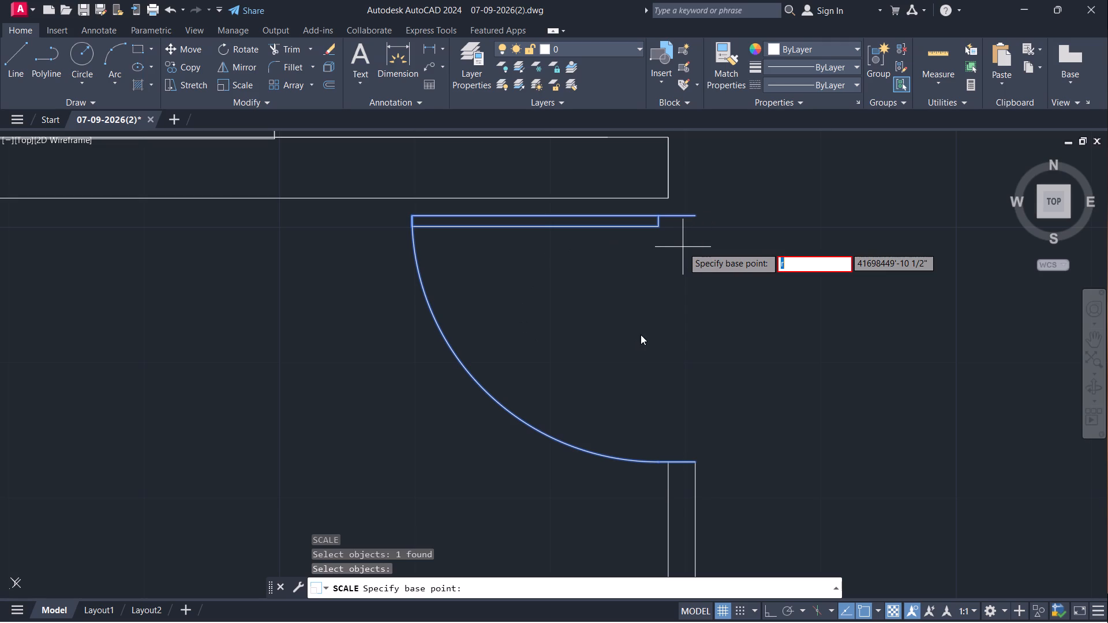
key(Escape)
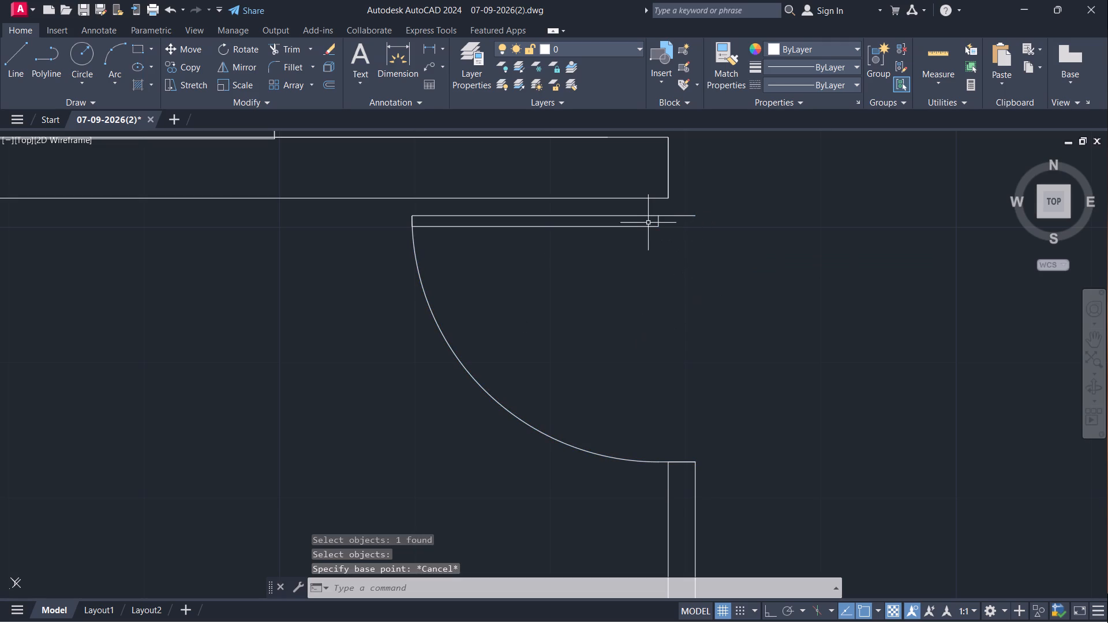
Scale the small west room's door by reference about its hinge-side jamb's outer end, from the jamb-to-jamb distance to a point slightly below the partition's top.
click(647, 217)
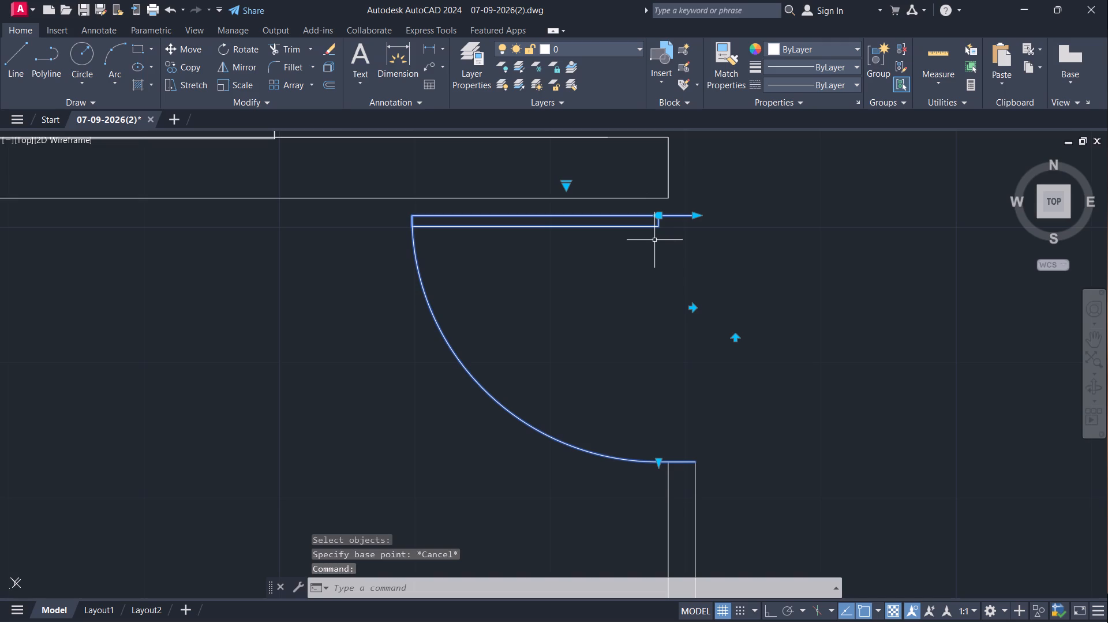
text(sc)
key(Return)
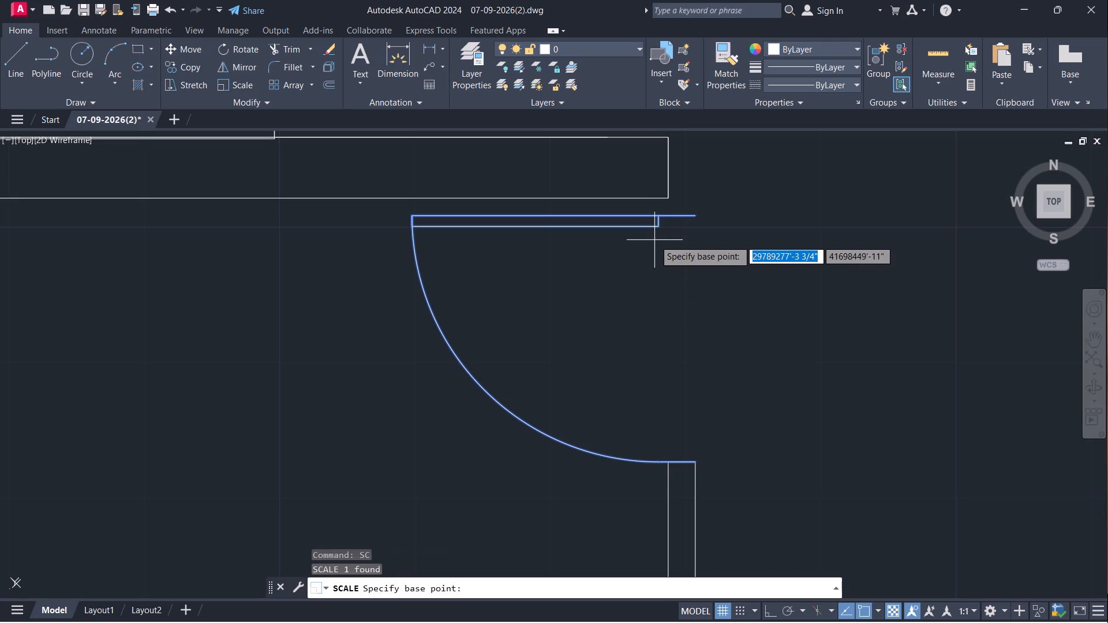
click(697, 216)
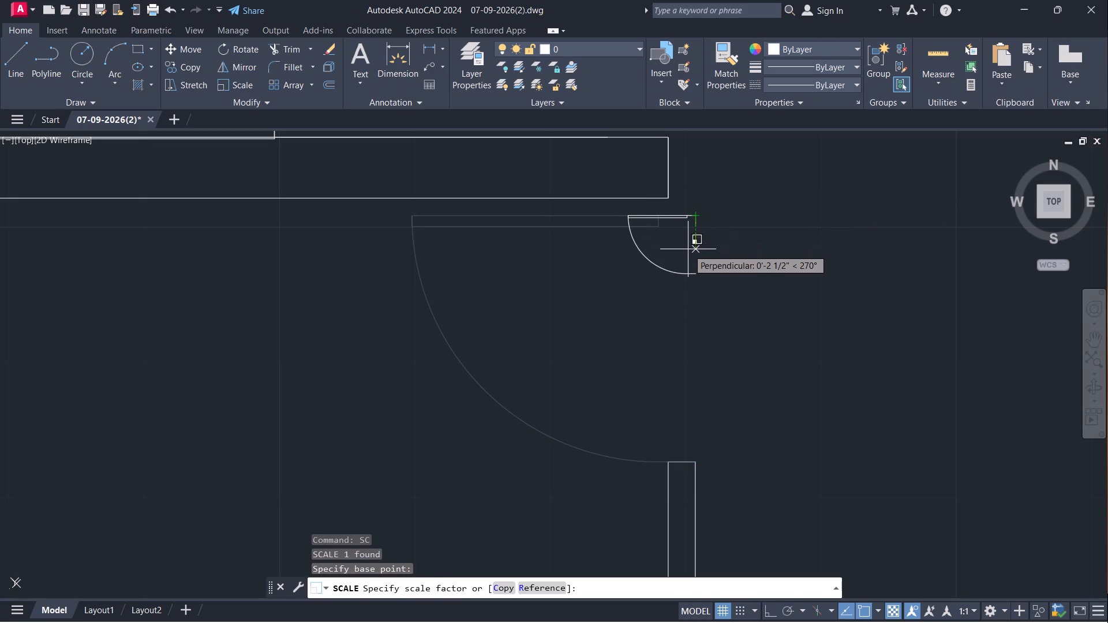
key(r)
key(Return)
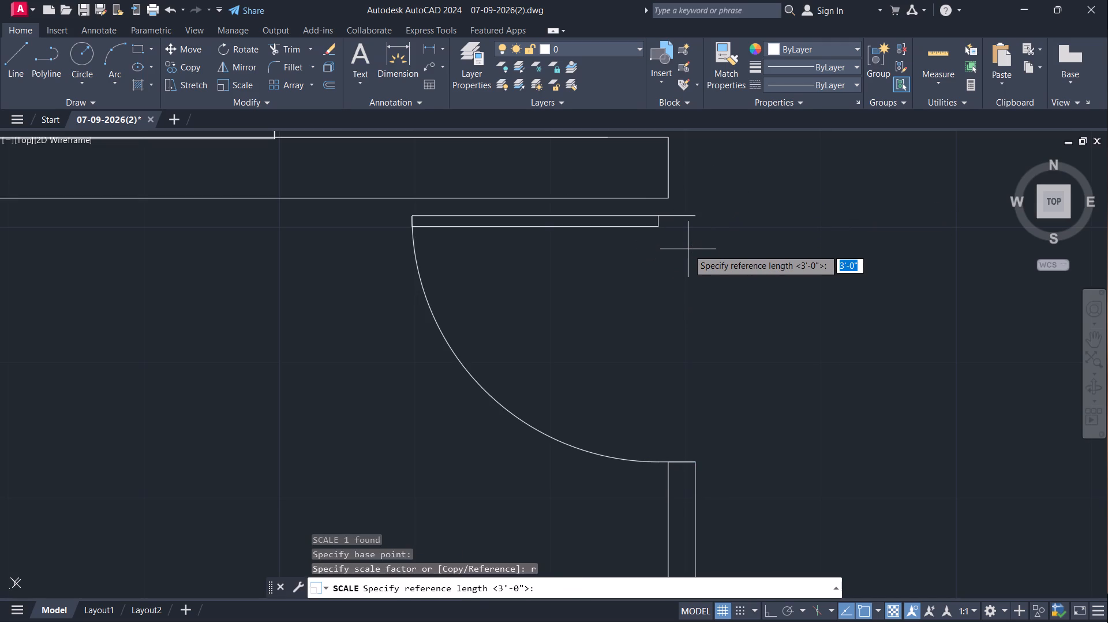
click(699, 216)
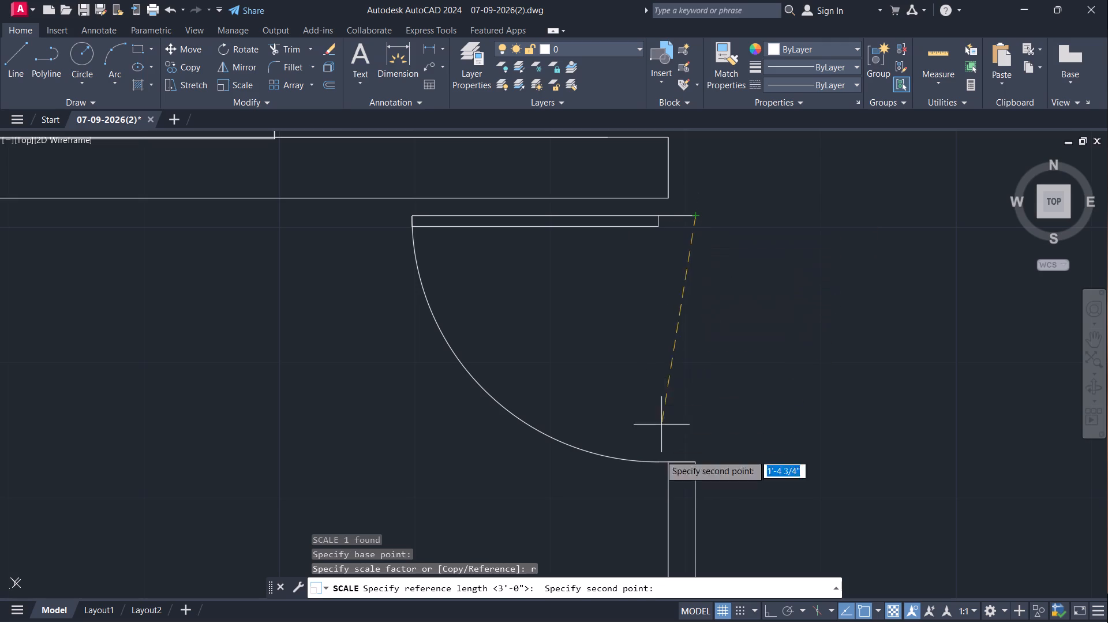
click(698, 461)
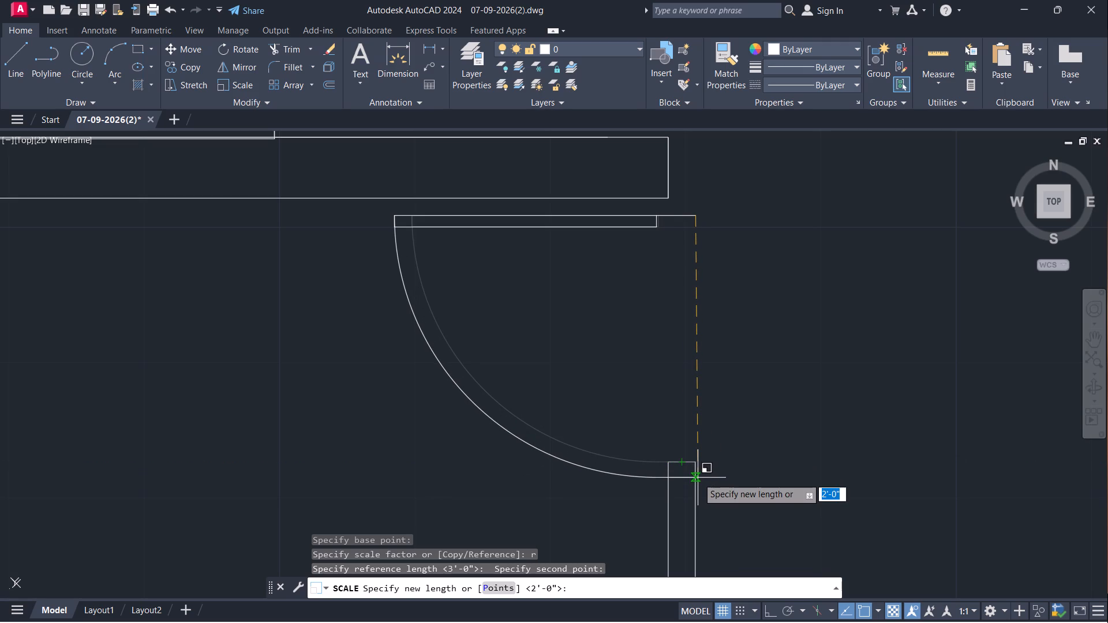
click(698, 479)
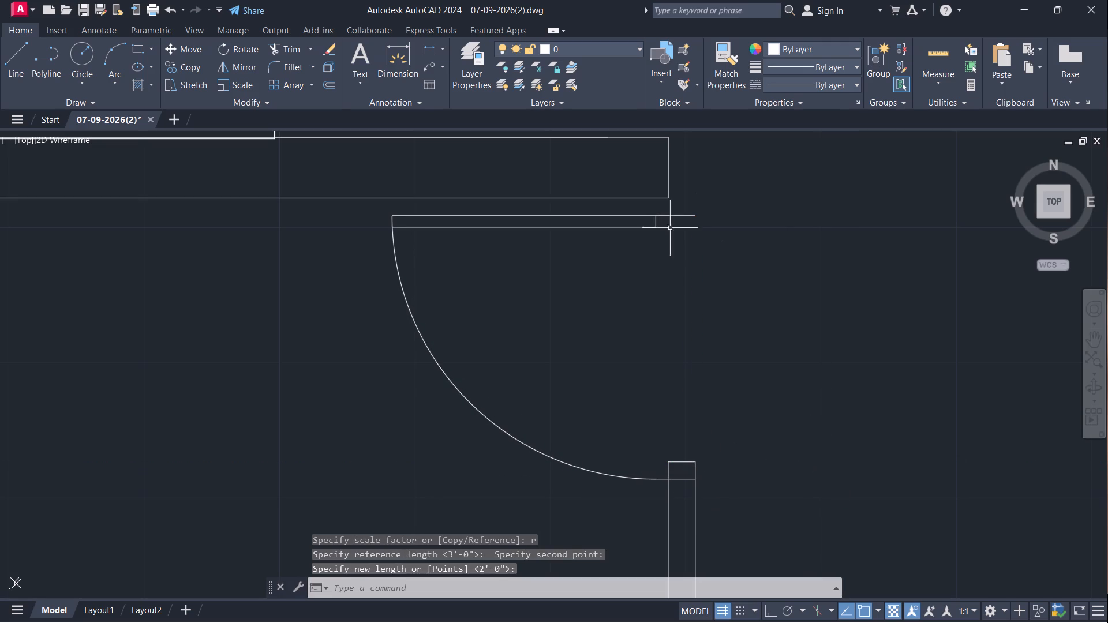
Start moving the rescaled door using the outer end of its latch-side jamb as the base point.
click(630, 216)
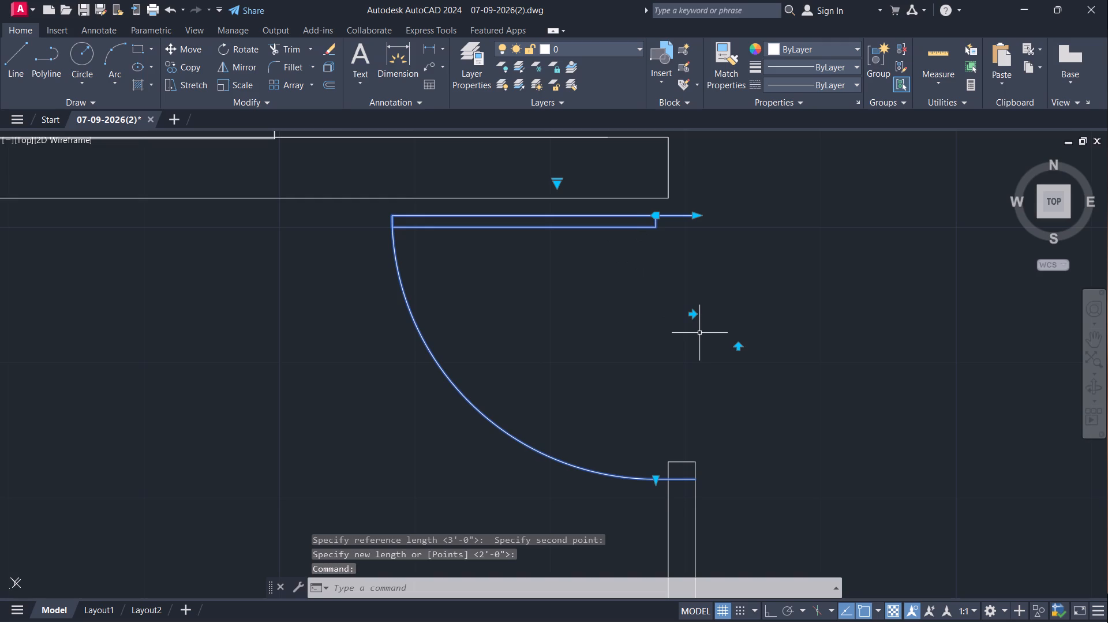
key(m)
key(Return)
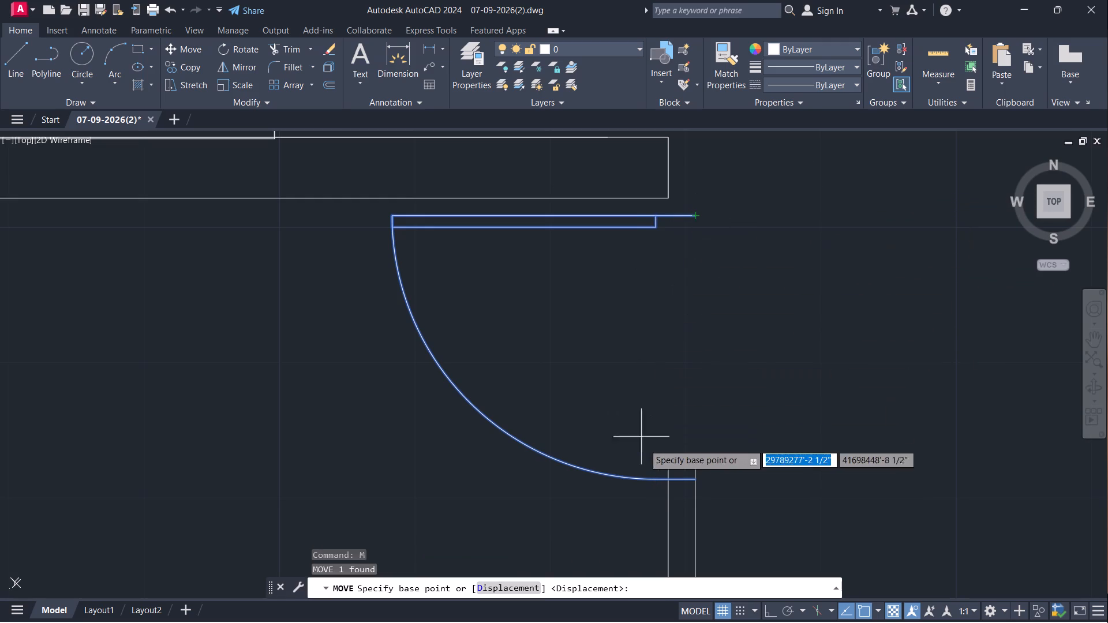
click(691, 478)
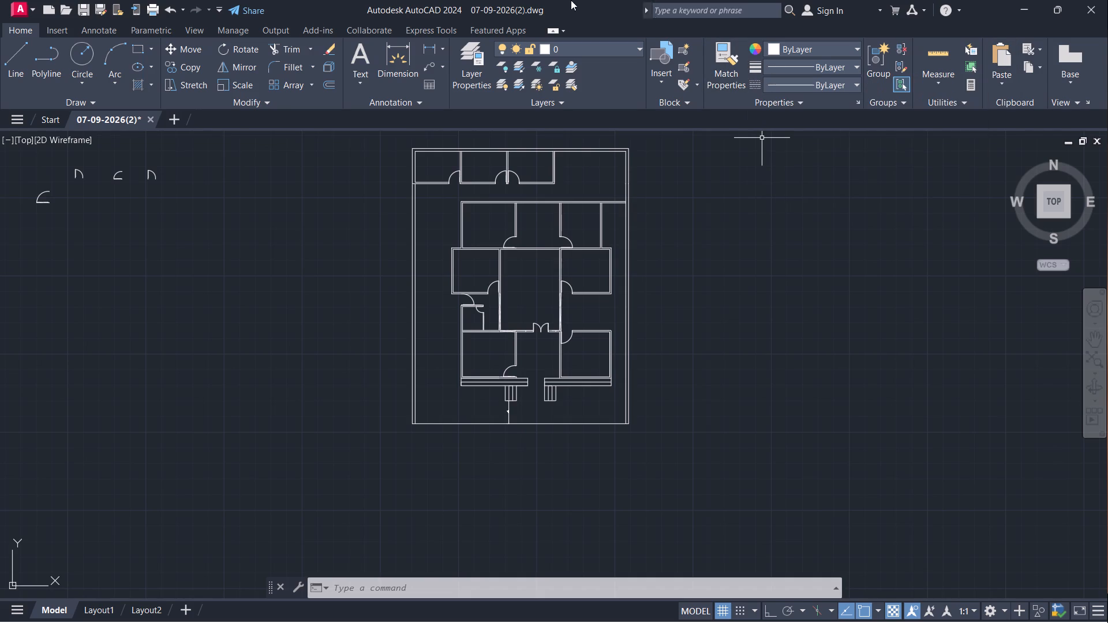
Save all open drawings.
click(16, 113)
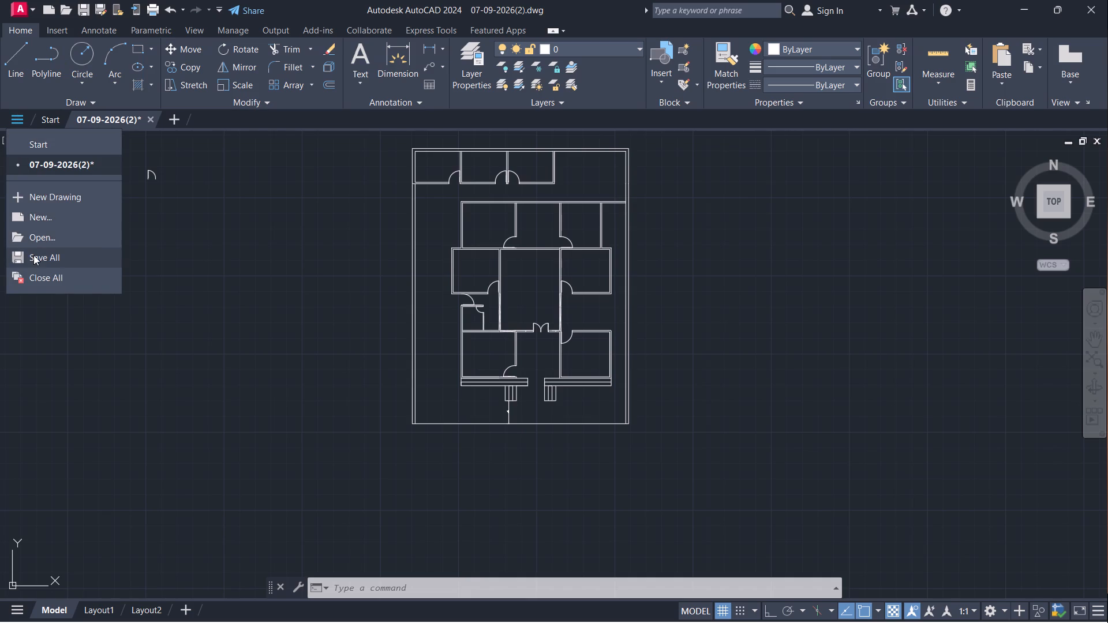
click(33, 255)
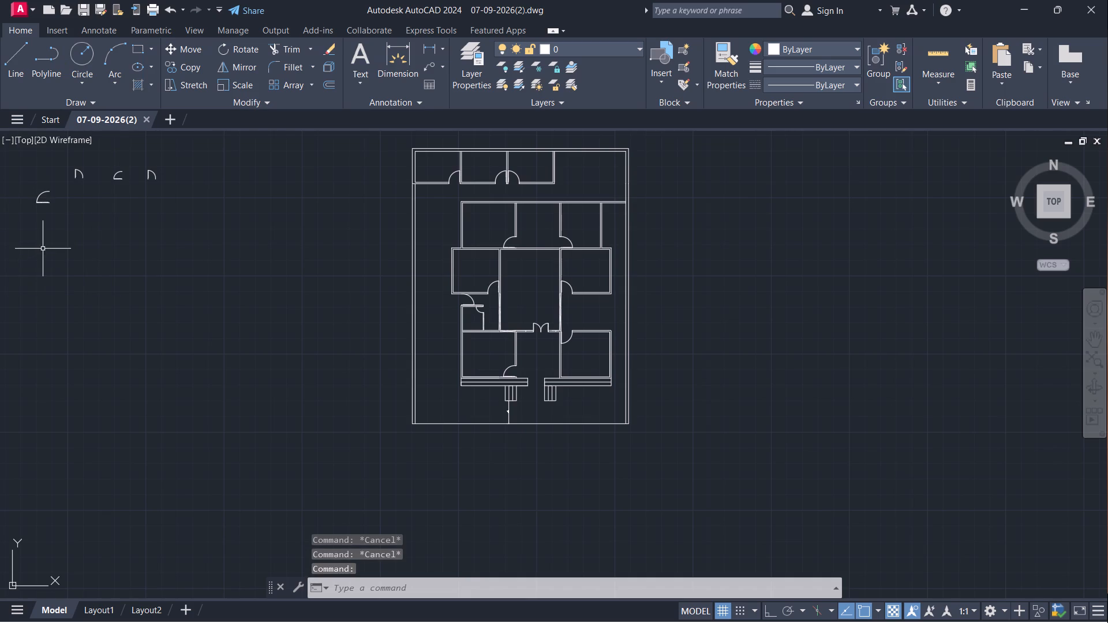
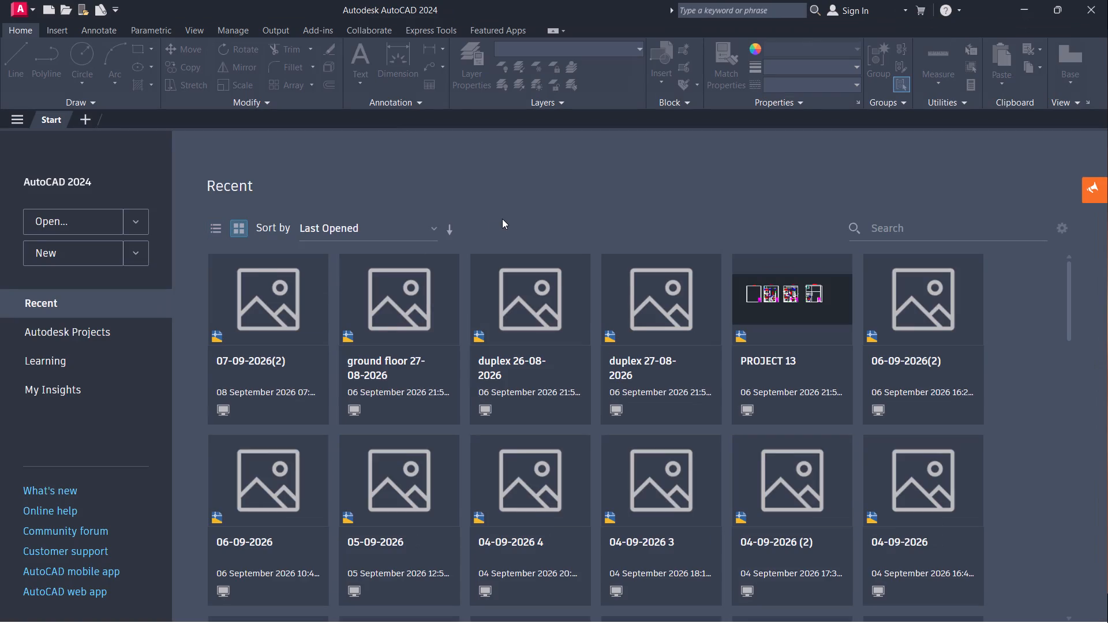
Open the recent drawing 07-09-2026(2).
double_click(315, 299)
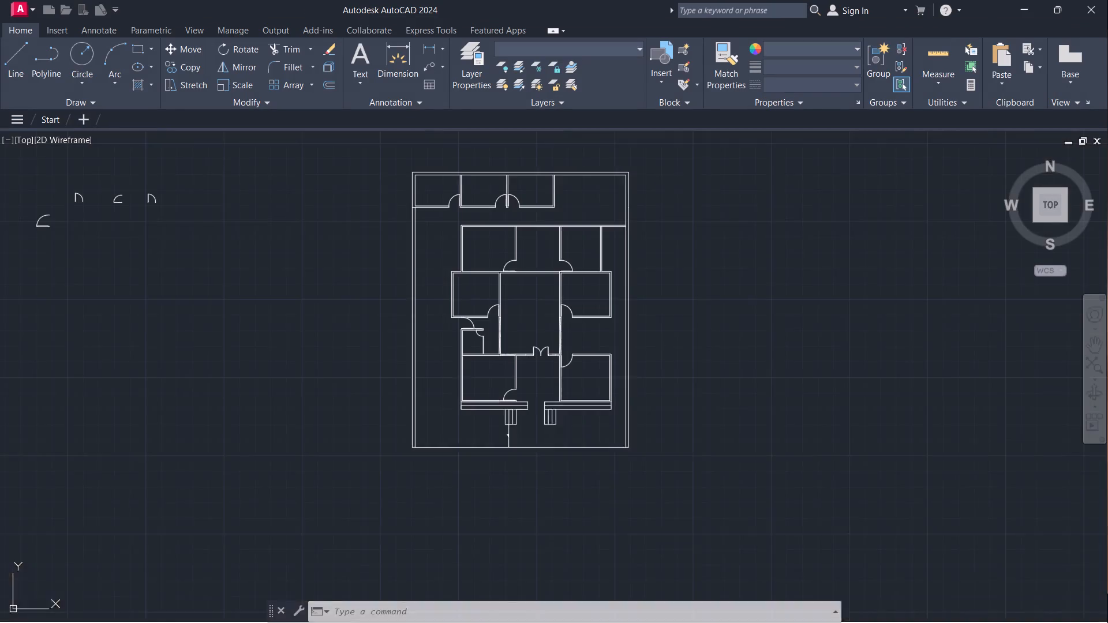
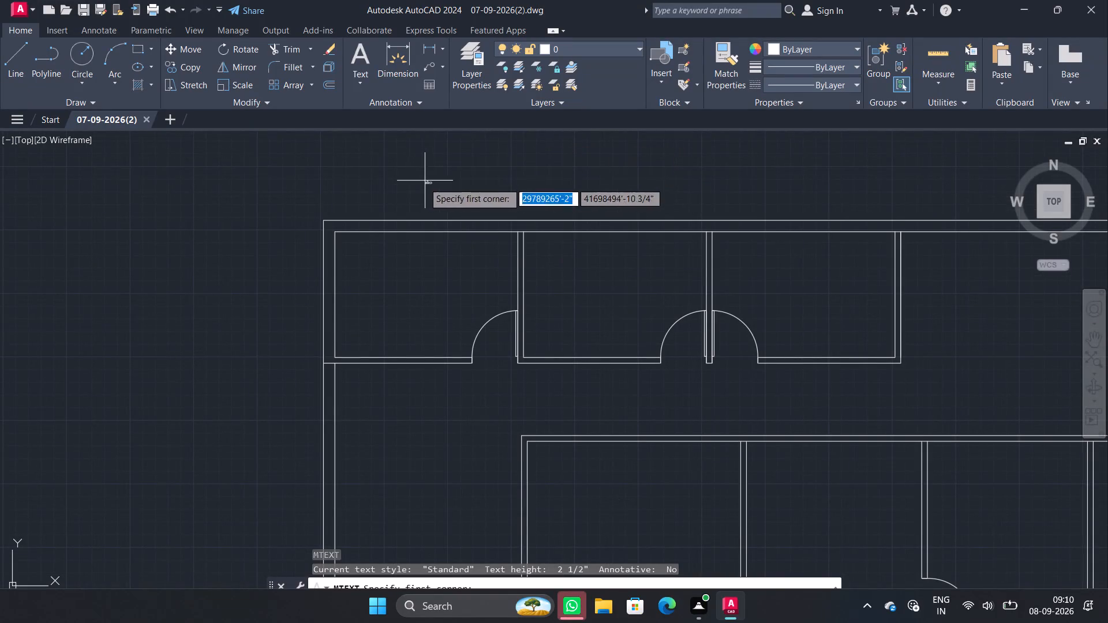
Add a two-line multiline text label in the upper-left corner room reading "room" and "12'-0"X8'-3"".
click(351, 293)
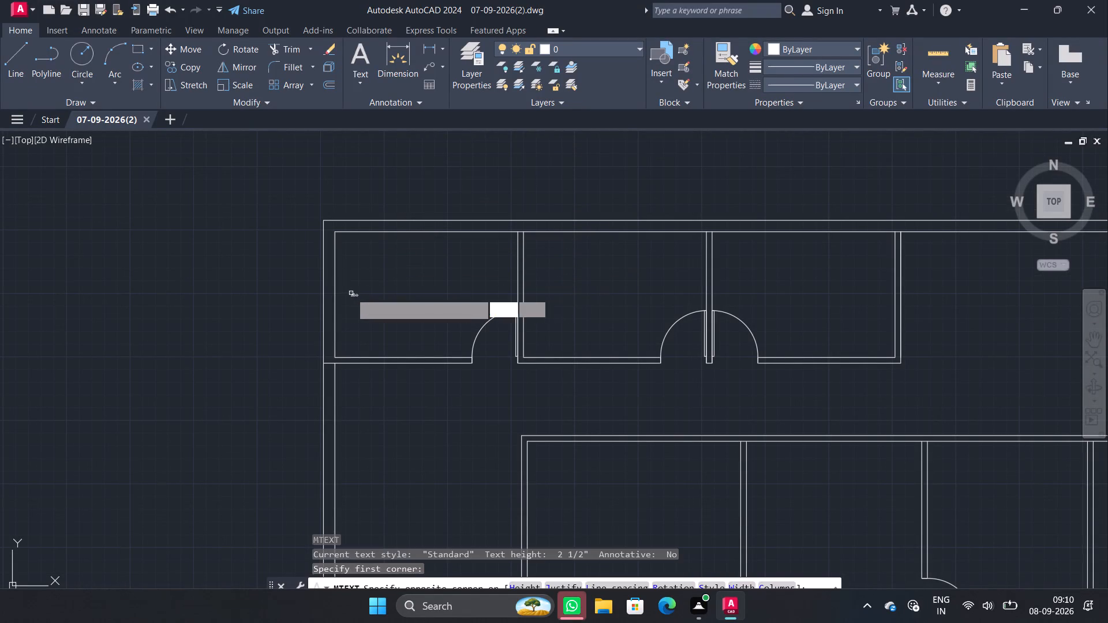
click(360, 256)
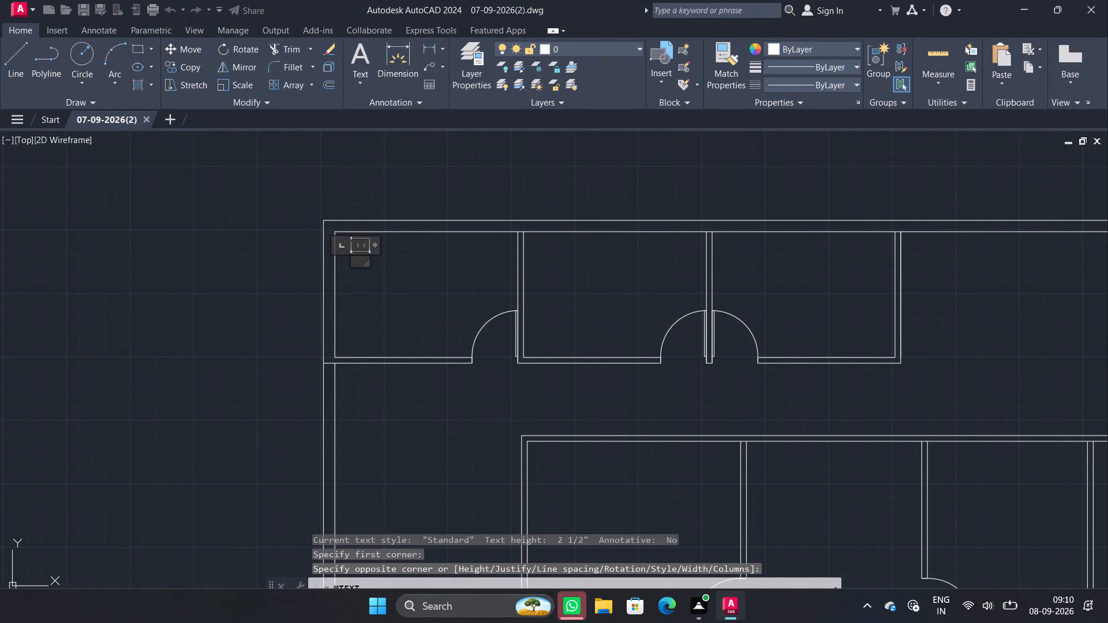
text(room)
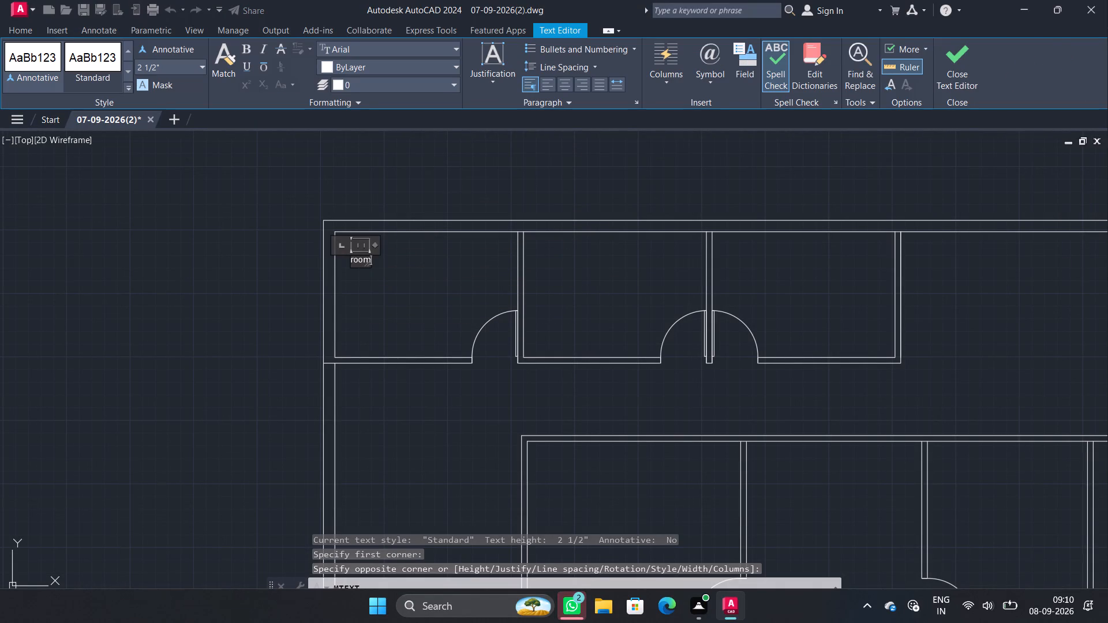
key(Return)
text(12-)
key(BackSpace)
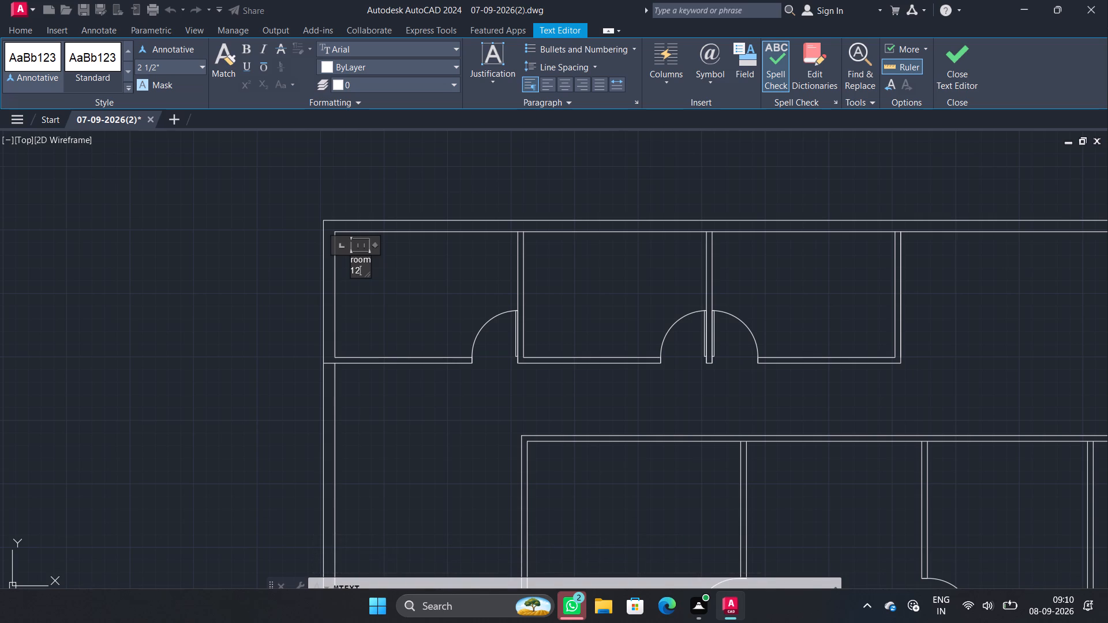
text('-)
text(0")
key(x)
text(8'-3")
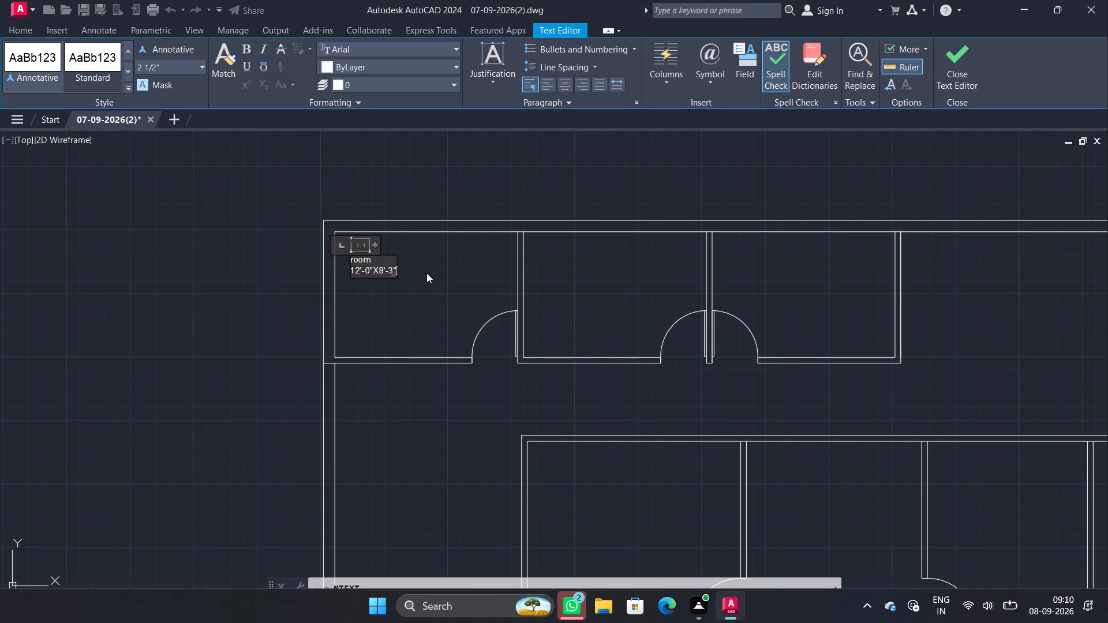
click(418, 271)
Enlarge the corner room's label with two freehand Scale operations until it spans most of the room's width.
click(362, 262)
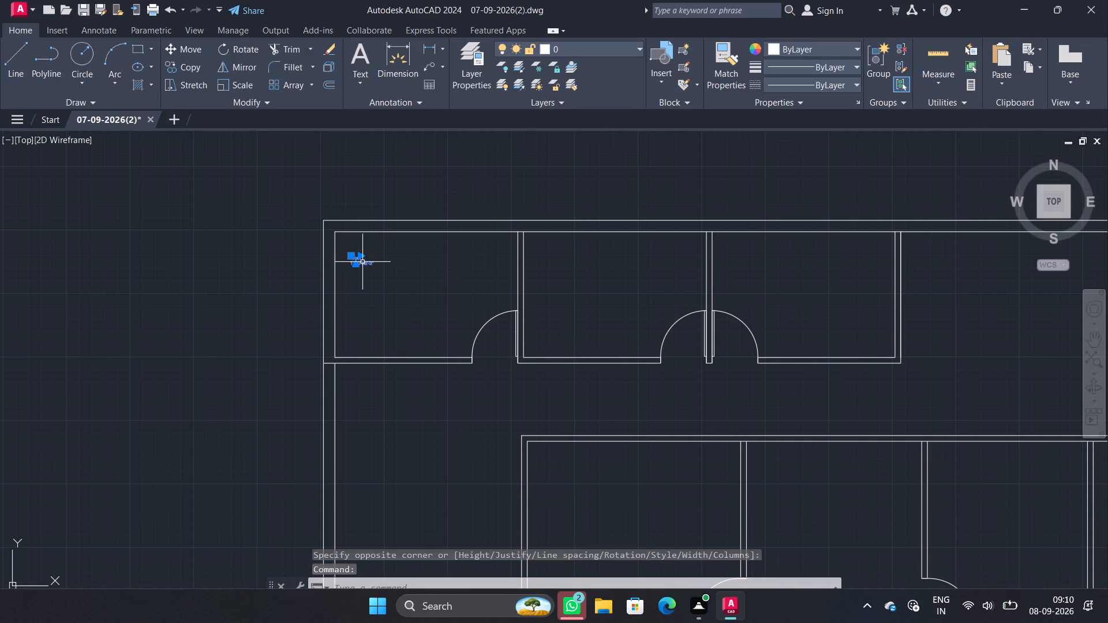
text(SC)
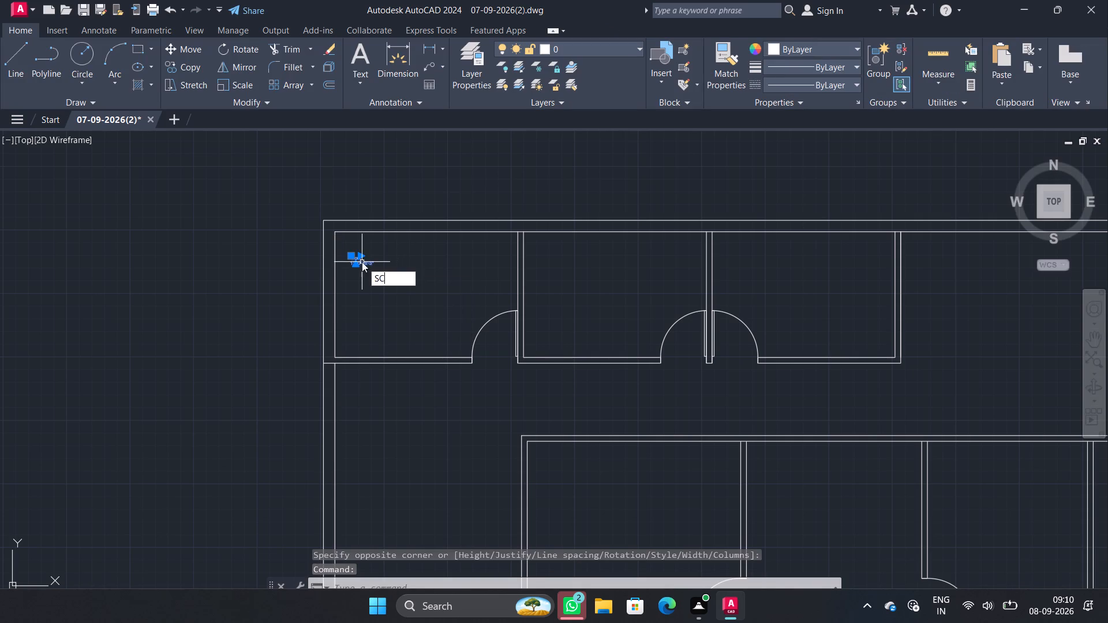
key(Return)
scroll(349, 245, up, 2)
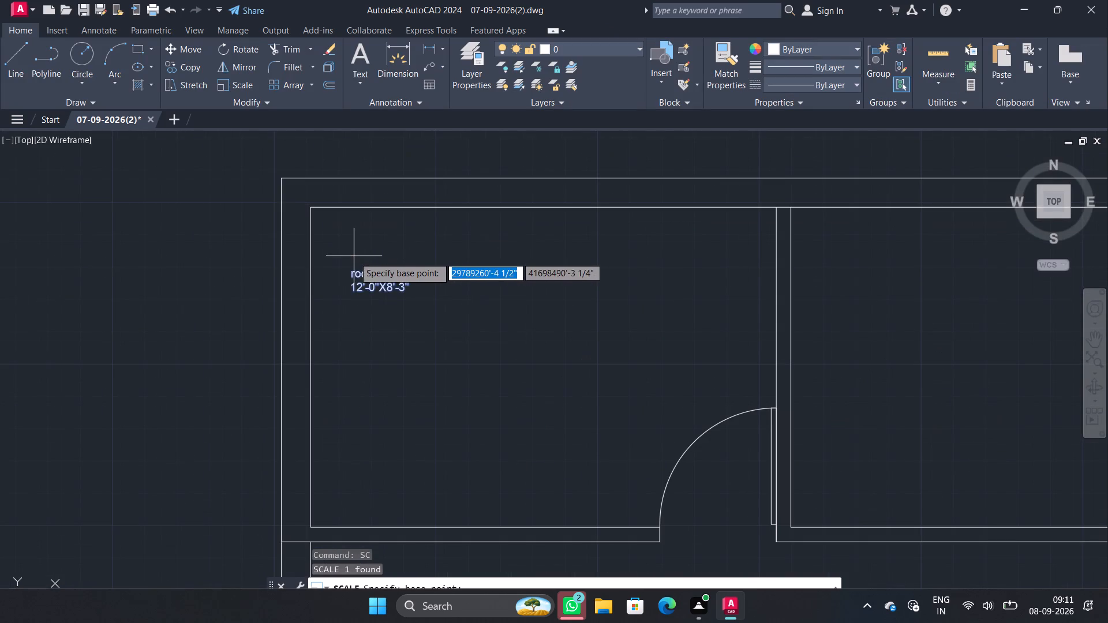
click(360, 264)
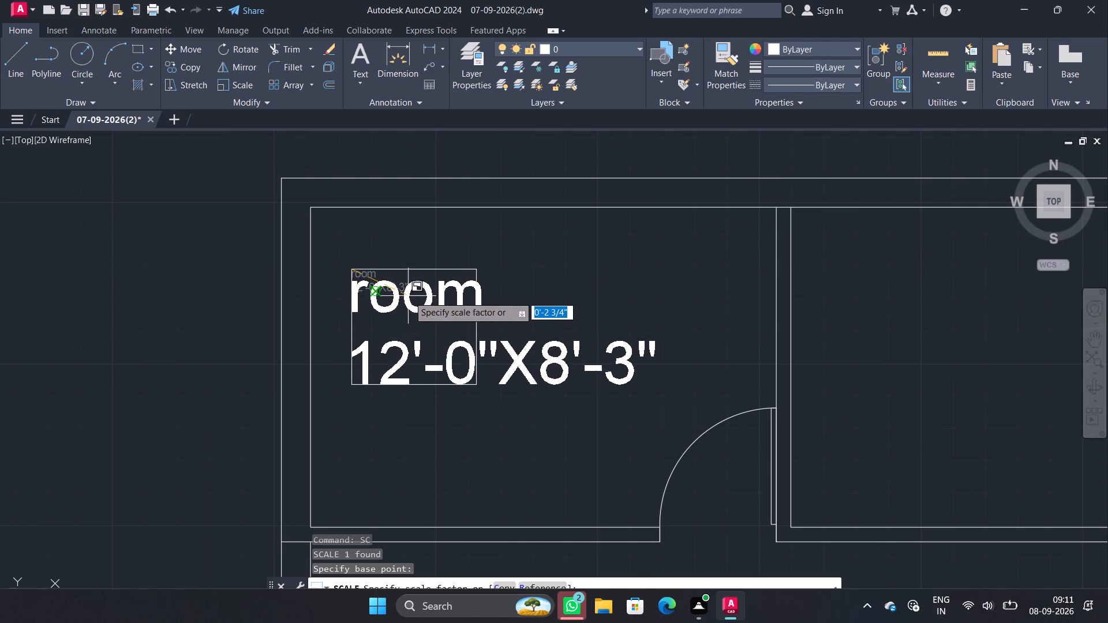
click(409, 297)
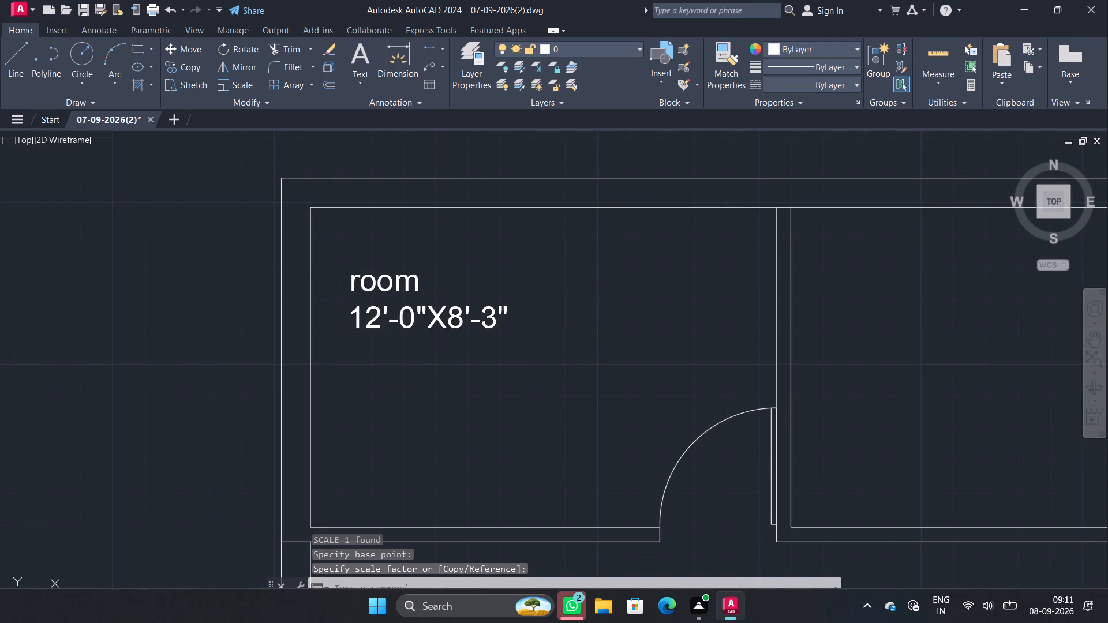
click(379, 279)
text(SC)
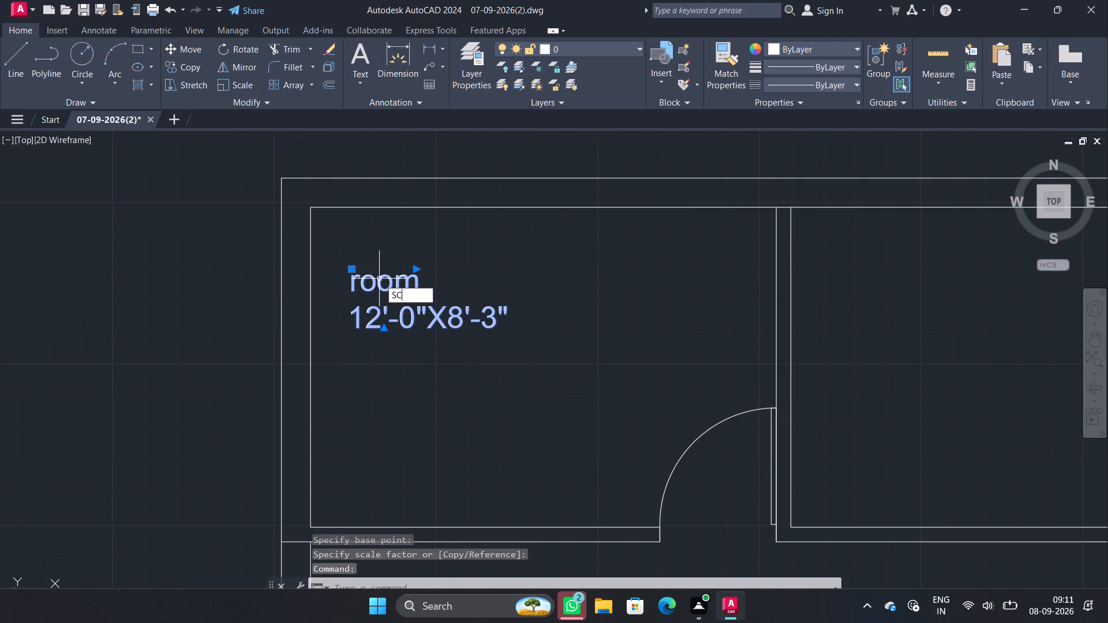
key(Return)
click(366, 271)
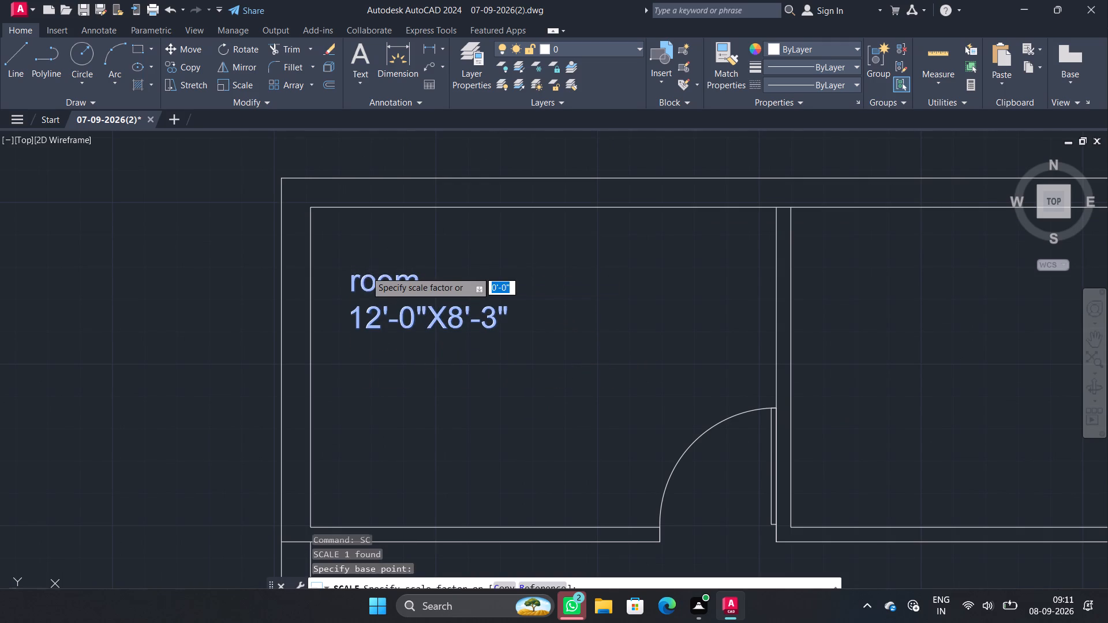
click(411, 324)
Copy the enlarged room label into the other two enclosed rooms of the top row.
click(411, 311)
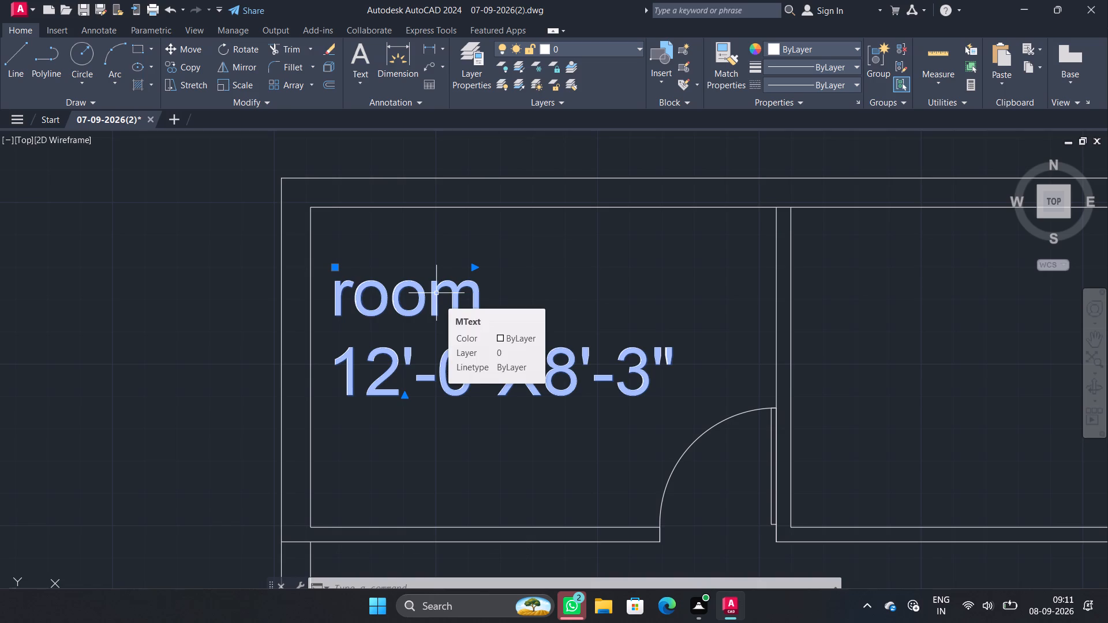
text(CO)
key(Return)
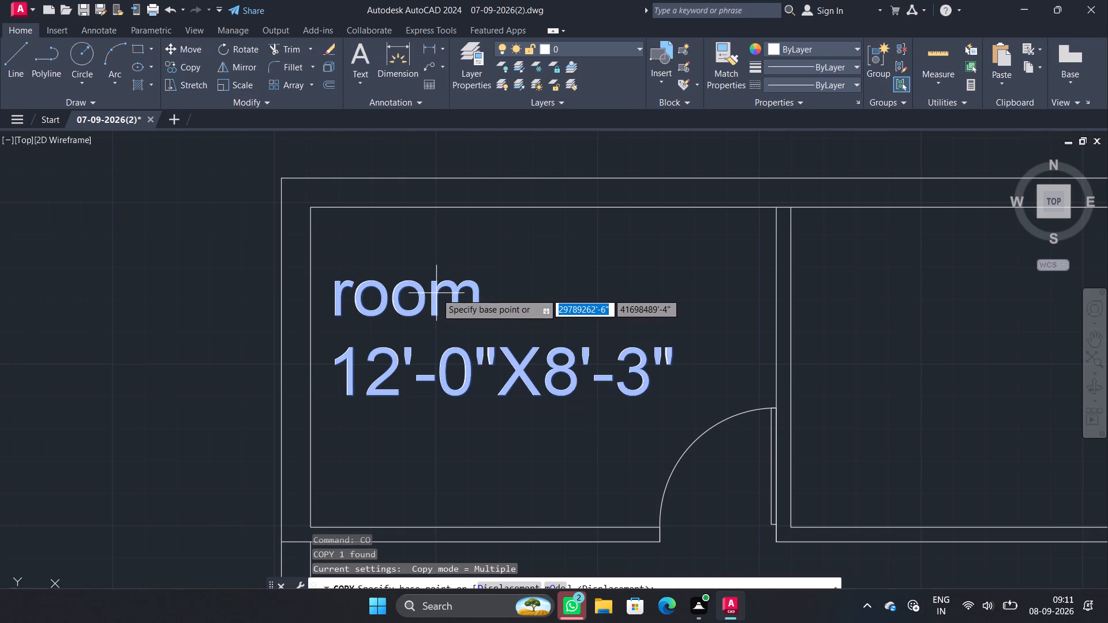
click(402, 279)
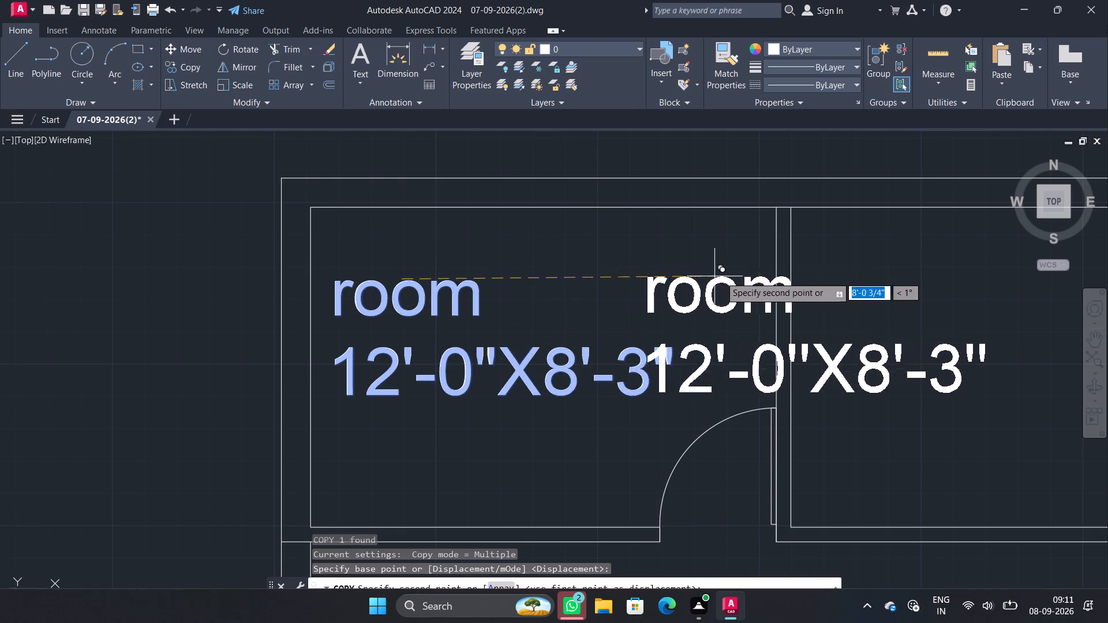
scroll(742, 276, down, 2)
middle_drag(739, 275, 514, 239)
click(579, 244)
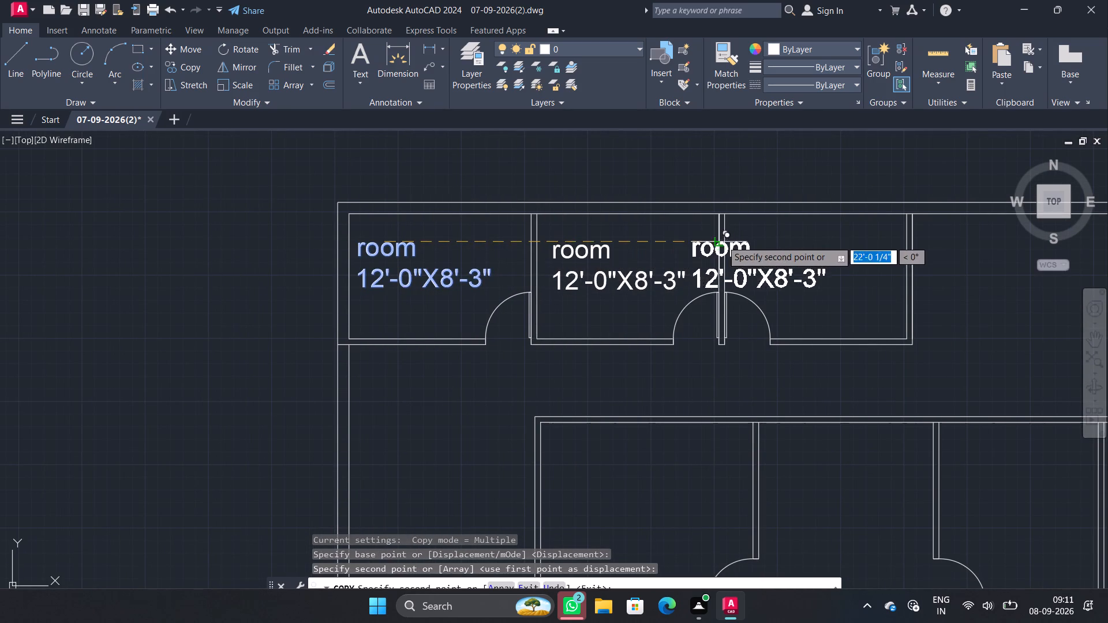
click(774, 236)
Place copies of the room label in the three rooms of the second row.
scroll(583, 209, down, 1)
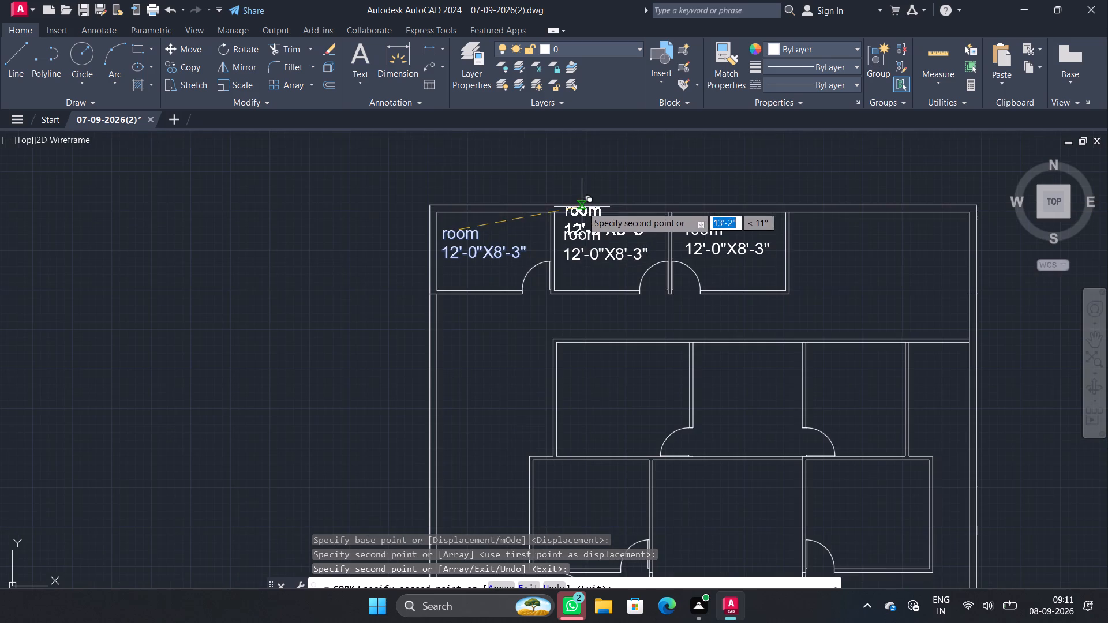
scroll(601, 355, down, 1)
middle_drag(601, 355, 562, 313)
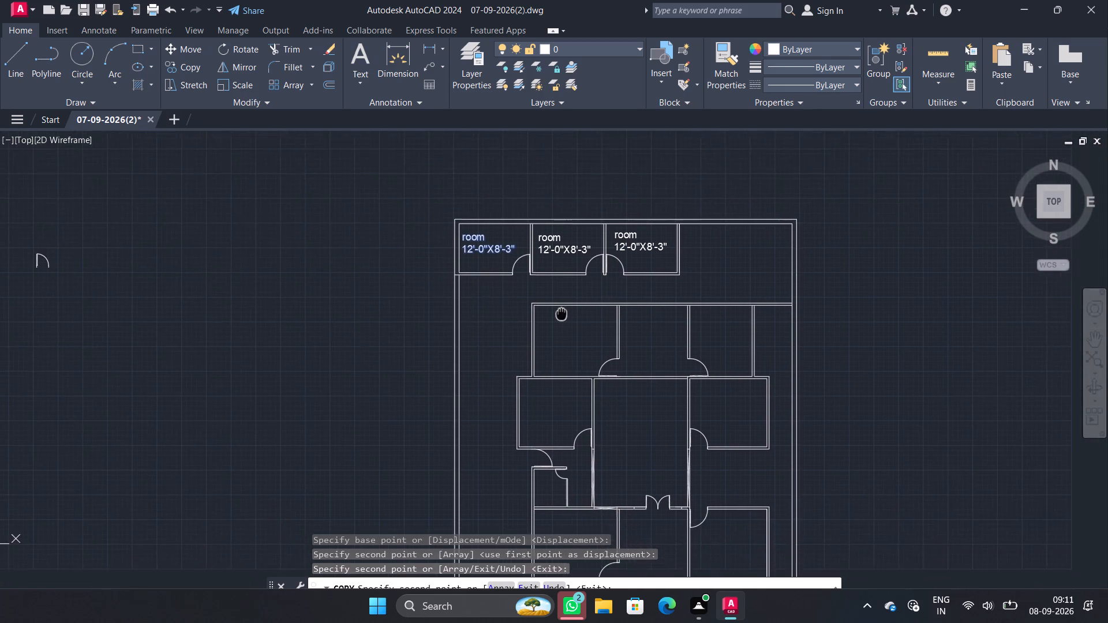
middle_drag(562, 313, 524, 257)
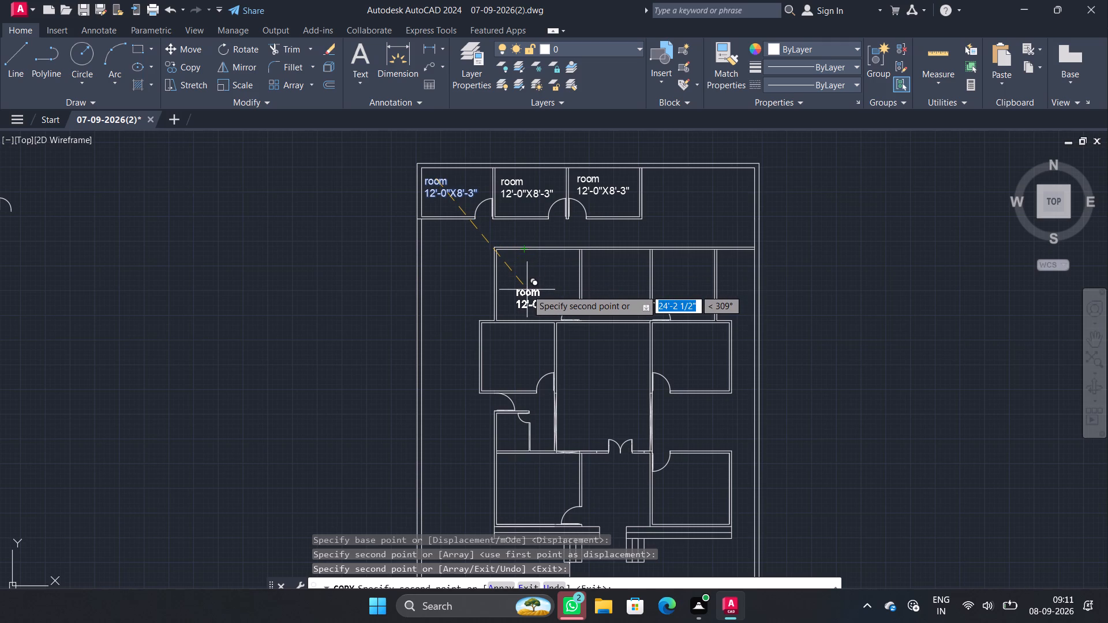
scroll(532, 291, up, 2)
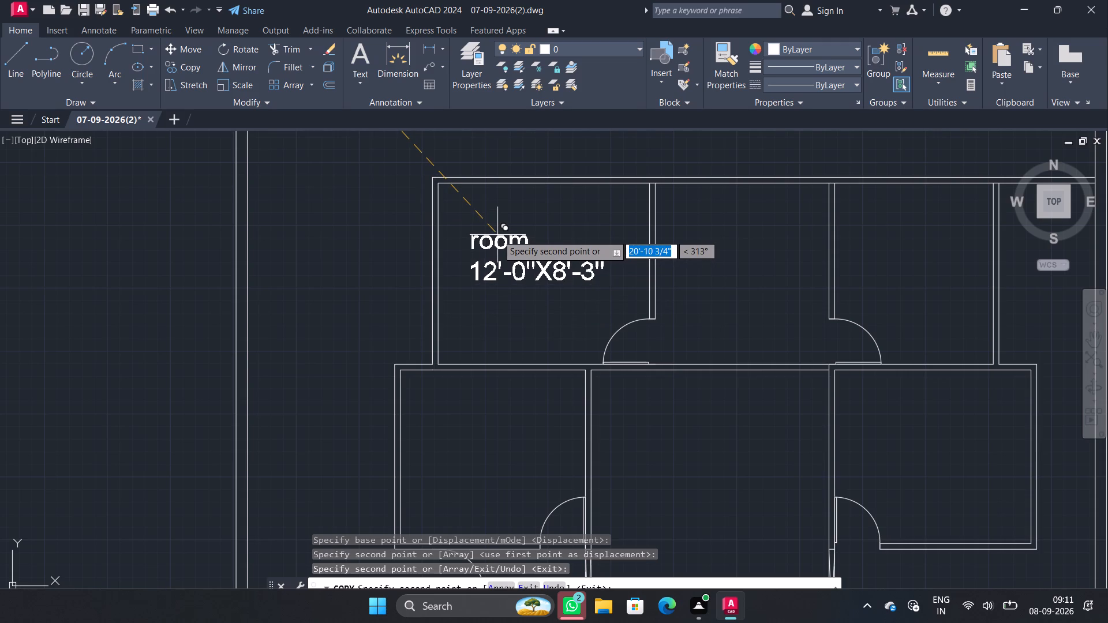
click(497, 235)
scroll(497, 235, down, 1)
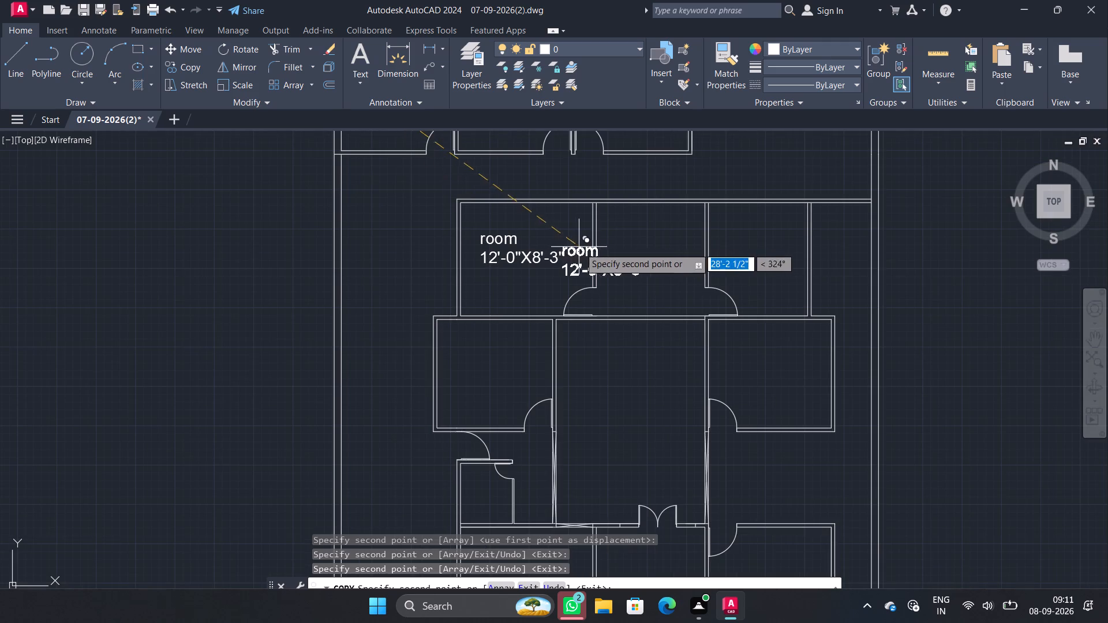
click(625, 236)
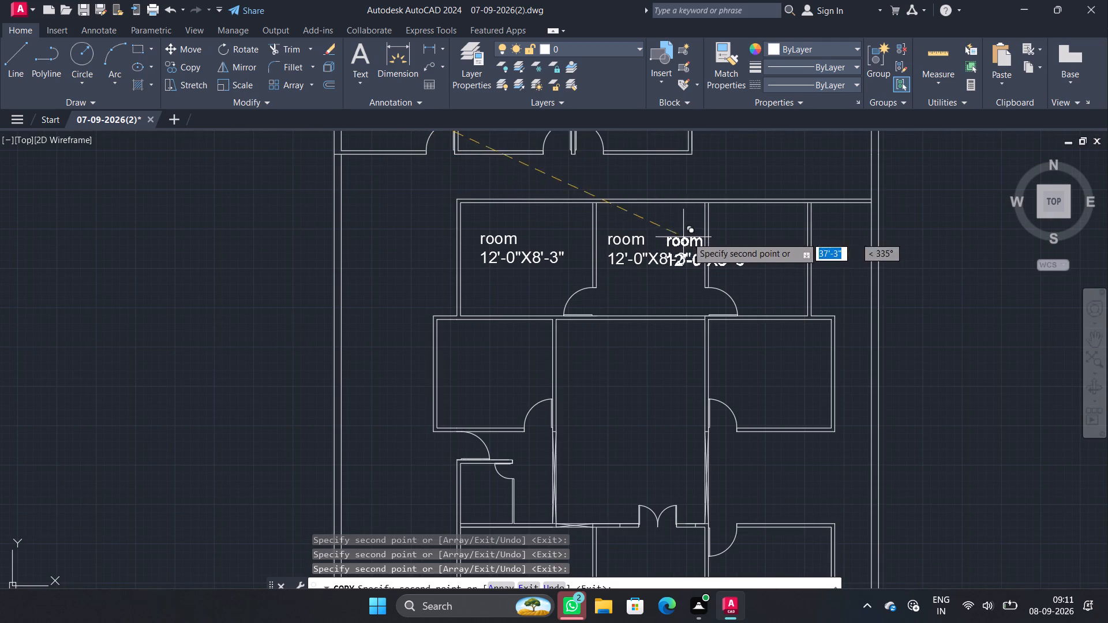
click(734, 232)
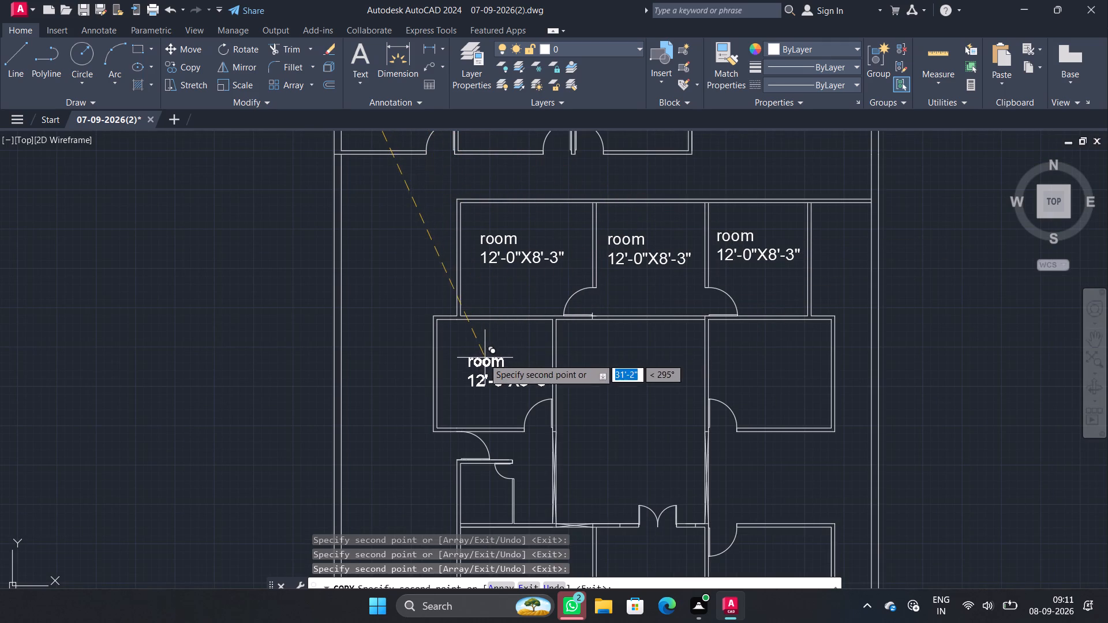
Place copies of the room label in the middle-left room, the large central room and the middle-right room.
click(484, 358)
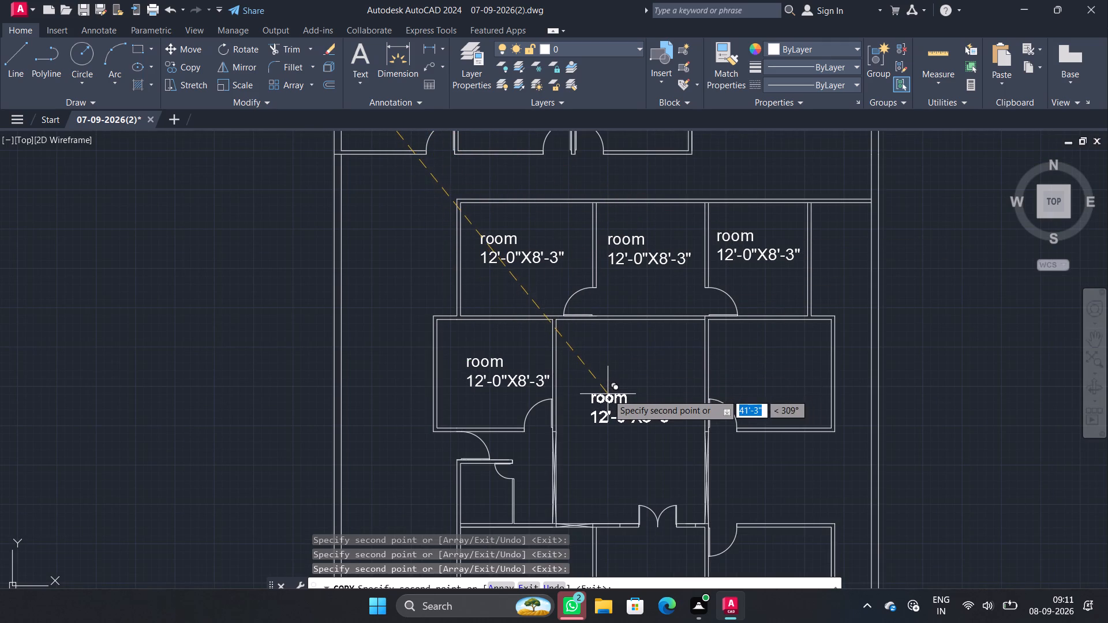
click(612, 451)
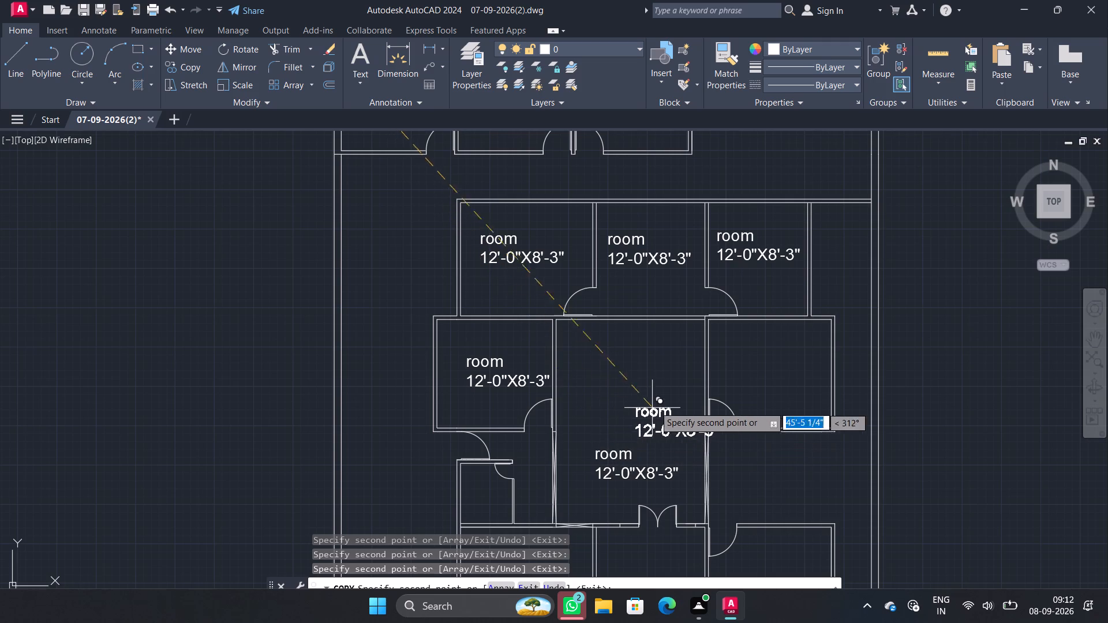
click(740, 331)
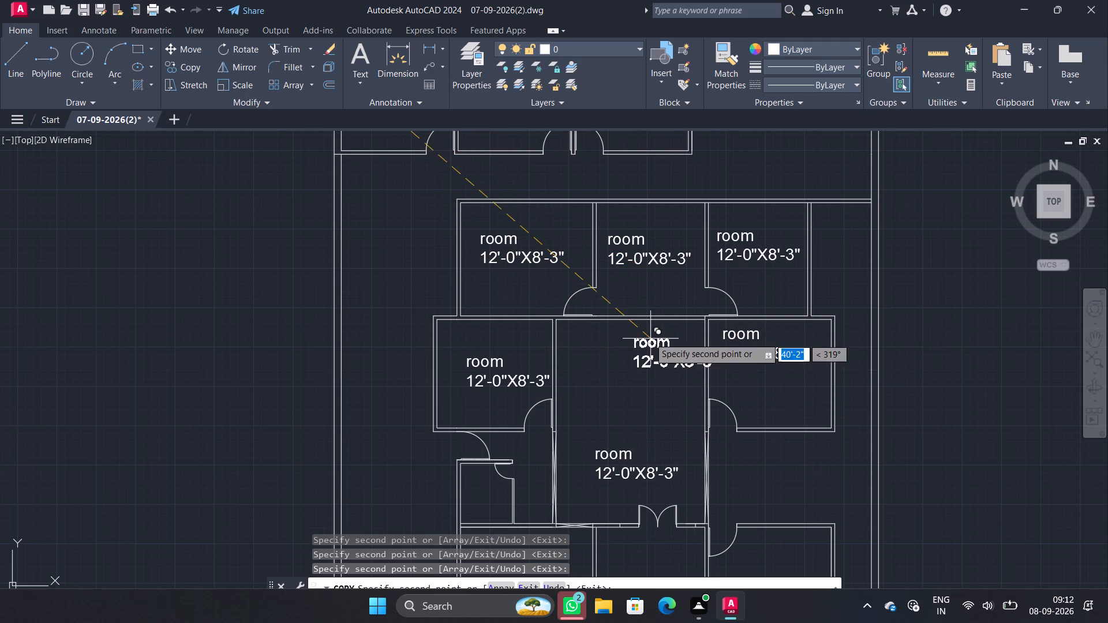
Place copies of the room label in the three rooms of the bottom row and the small room above the lower-left one.
middle_drag(649, 337, 602, 248)
scroll(602, 248, down, 1)
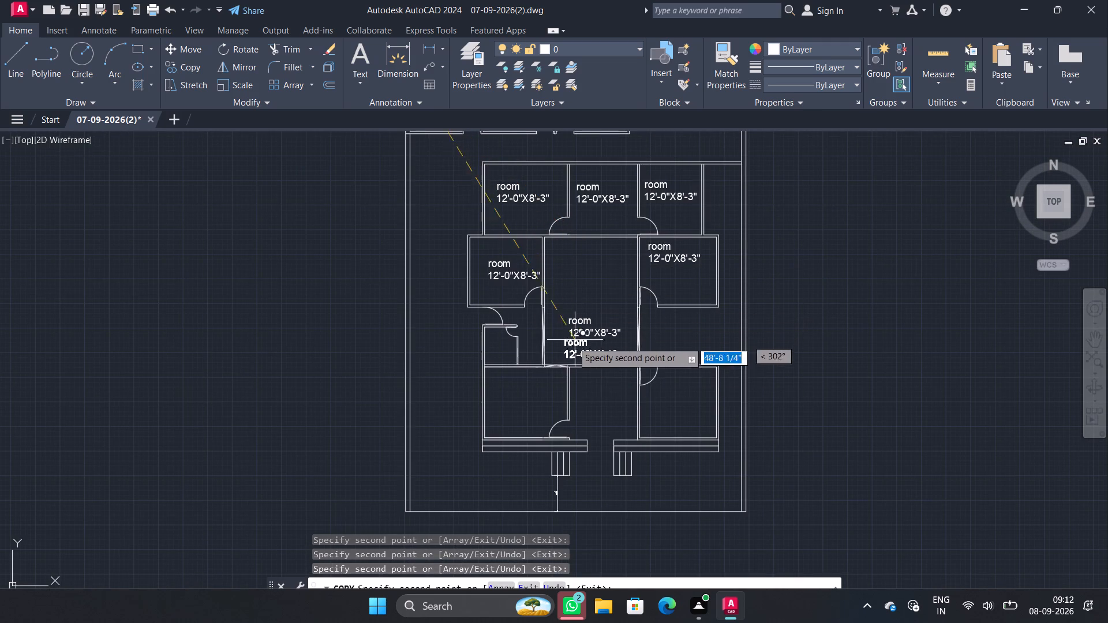
click(514, 369)
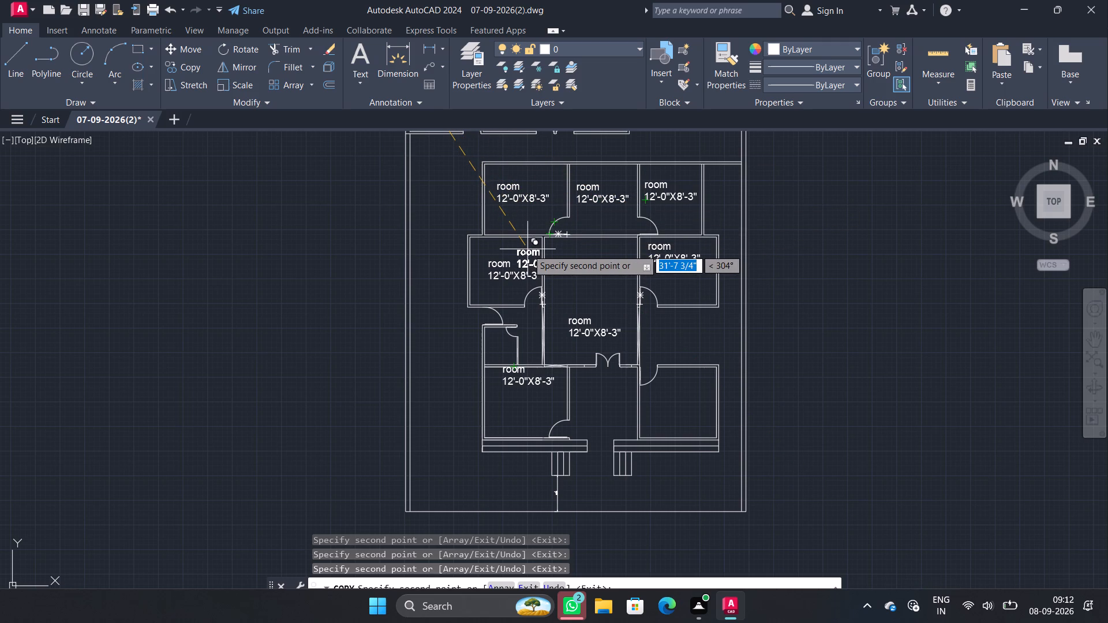
scroll(651, 274, down, 2)
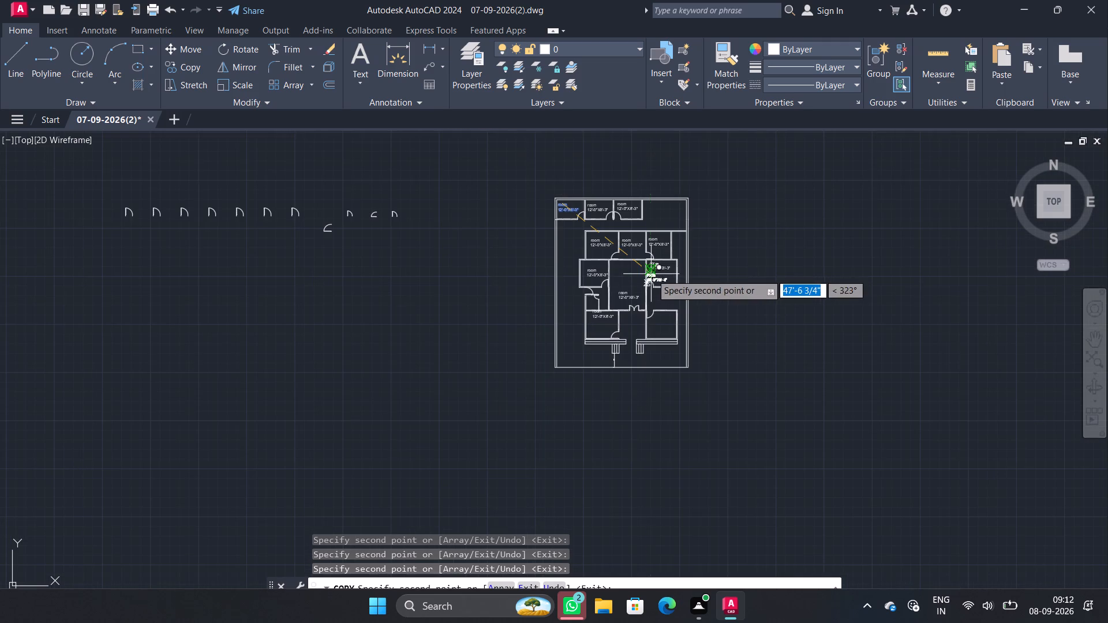
scroll(663, 267, up, 2)
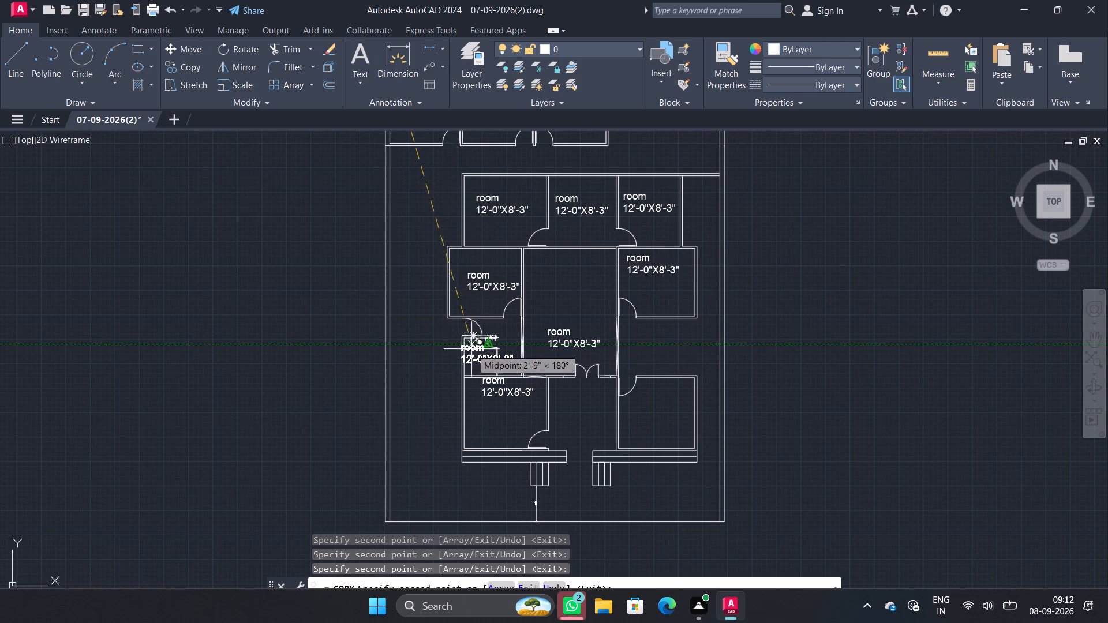
scroll(484, 388, up, 3)
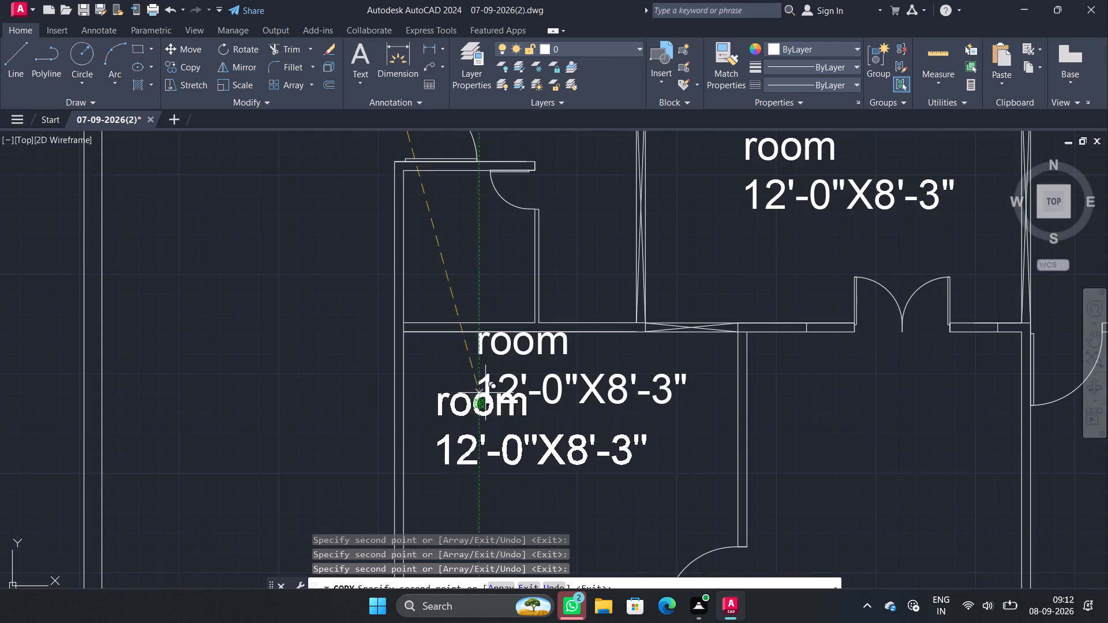
click(454, 235)
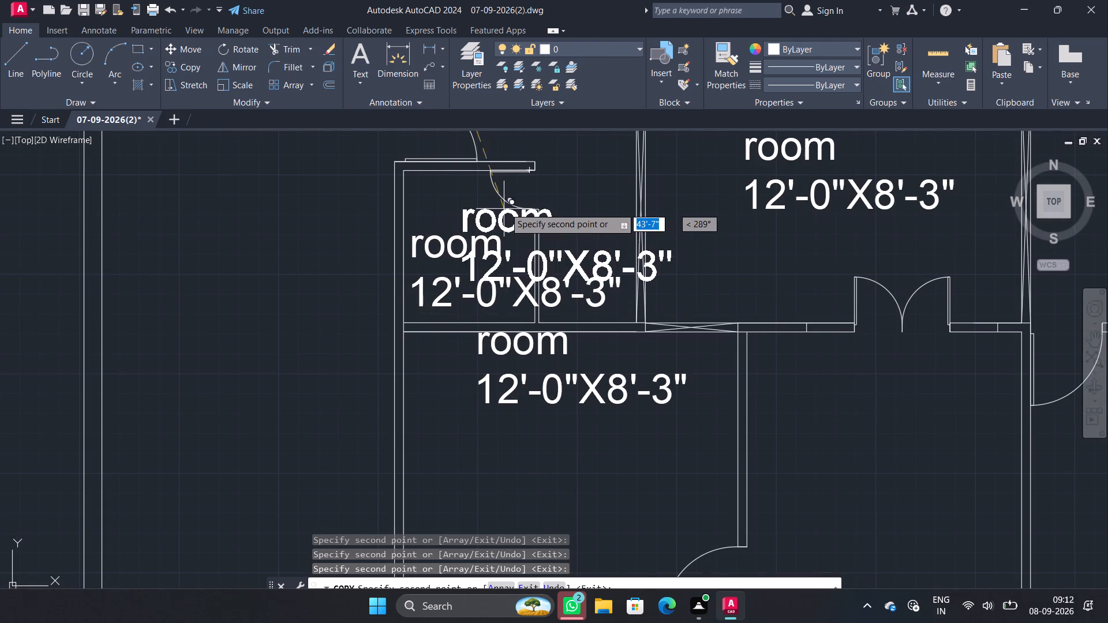
scroll(507, 202, down, 2)
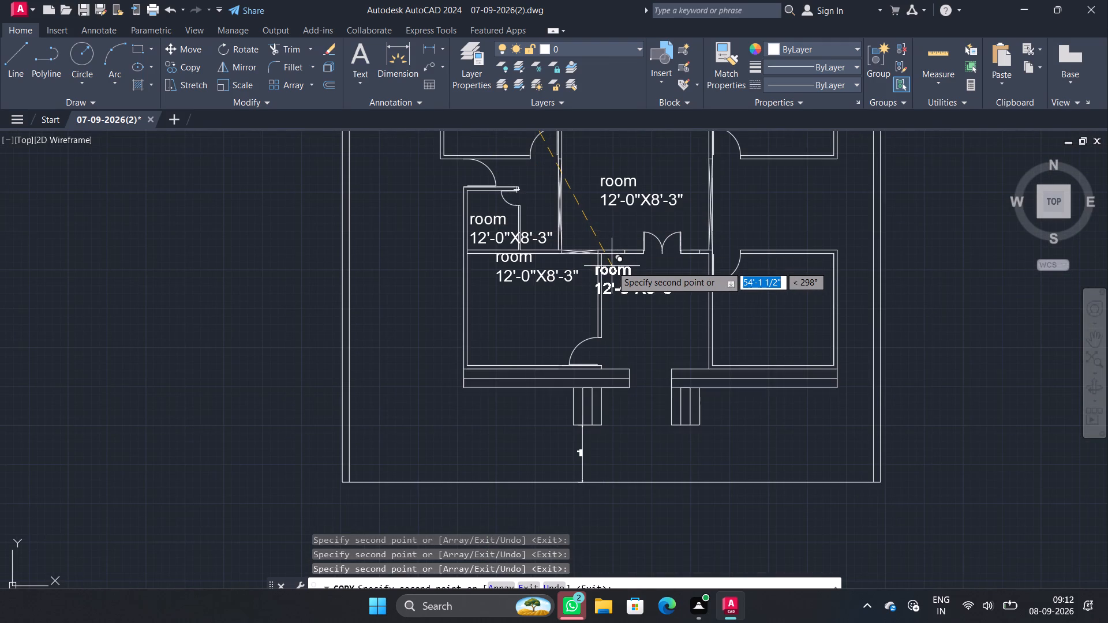
click(627, 292)
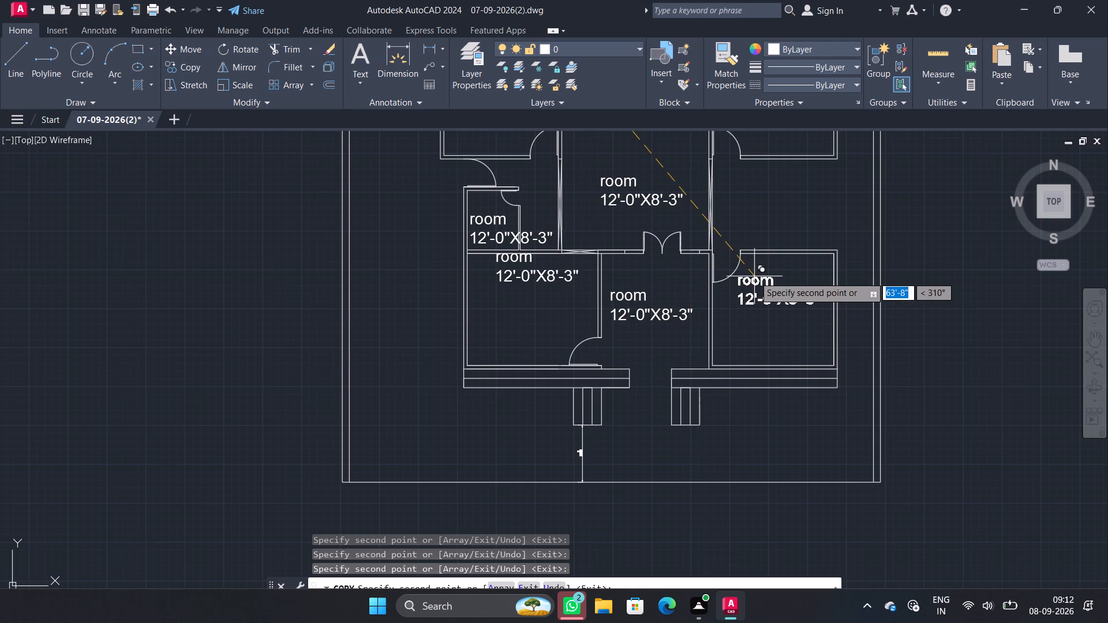
click(769, 282)
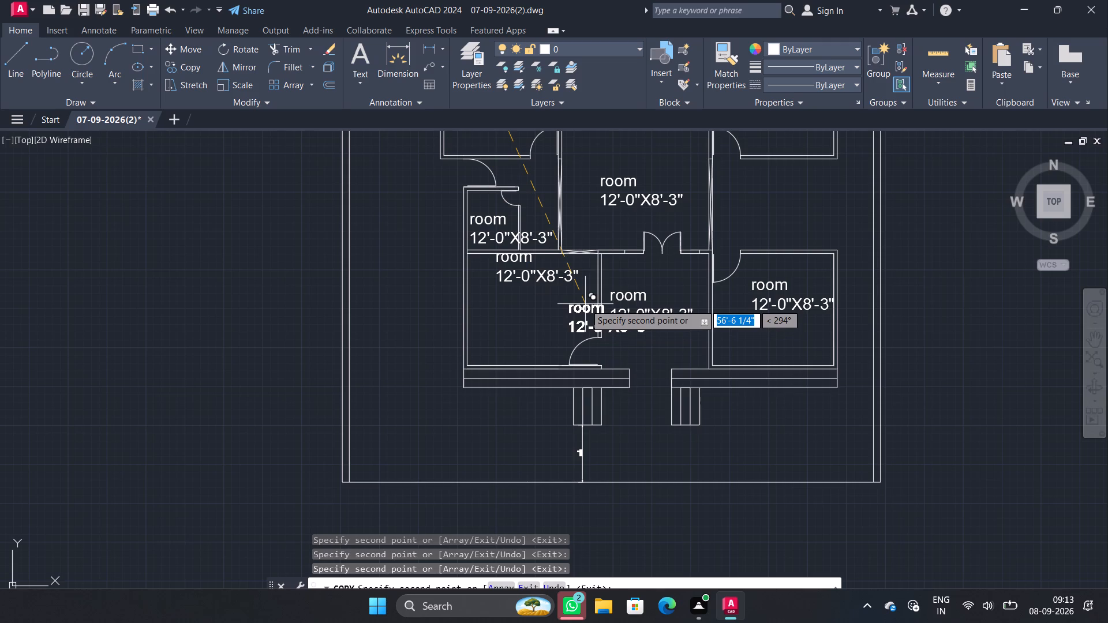
key(Escape)
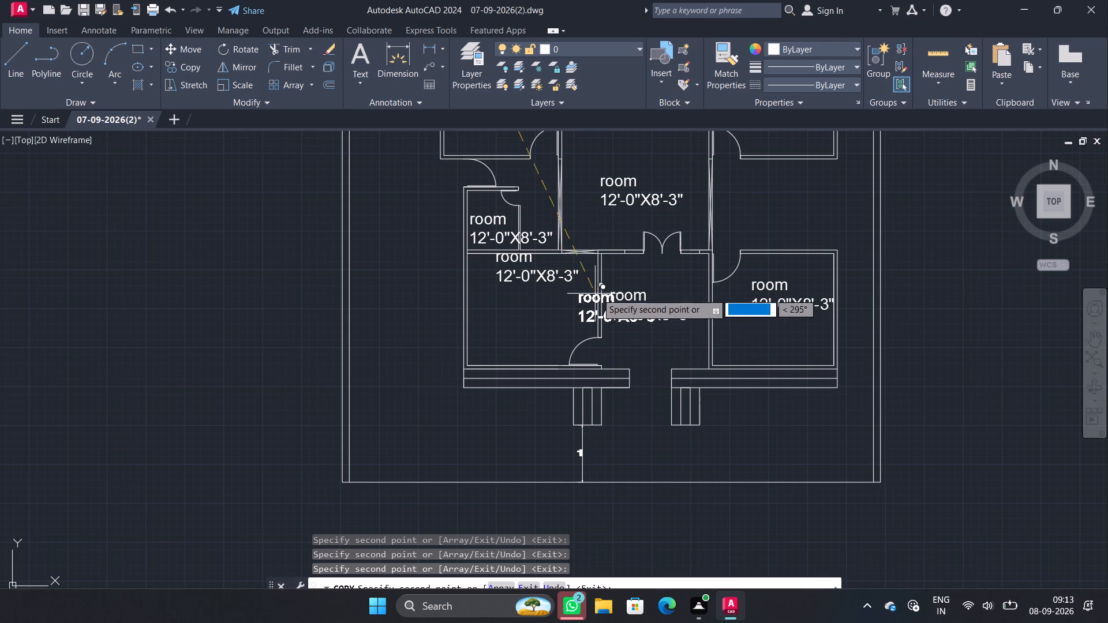
Replace the lower-left room's label text with DRAWING ROOM and 14'-0"X12'-0" on the line below.
double_click(546, 275)
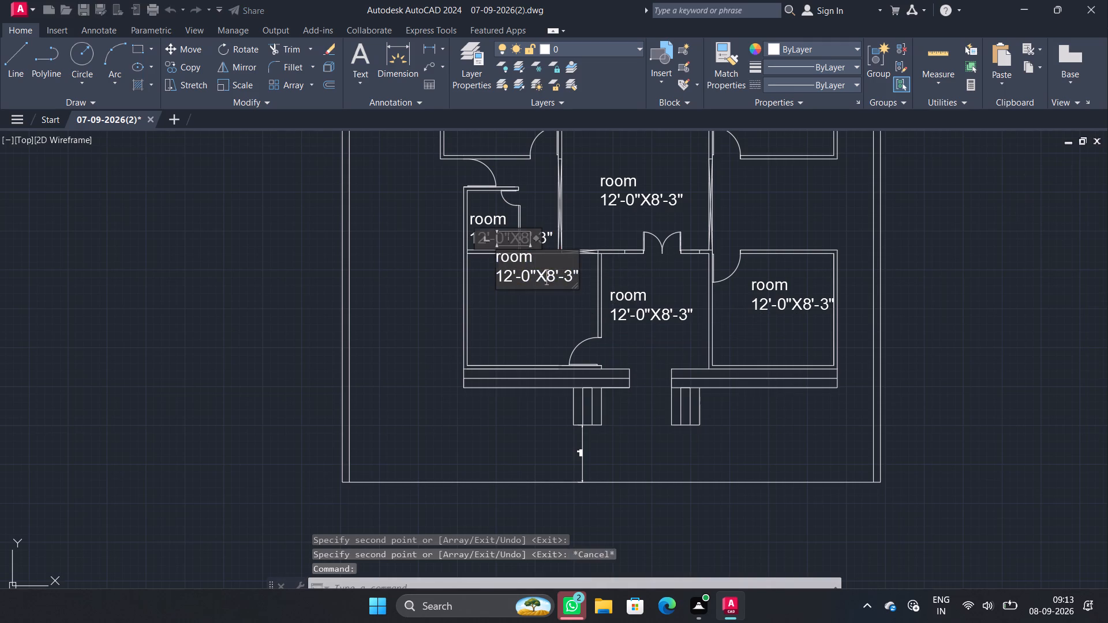
key(Right)
key(Right)
key(Right)
key(Right)
key(Right)
key(Right)
key(Right)
key(Right)
key(Right)
key(Right)
key(Right)
key(Right)
key(Right)
key(Right)
key(Right)
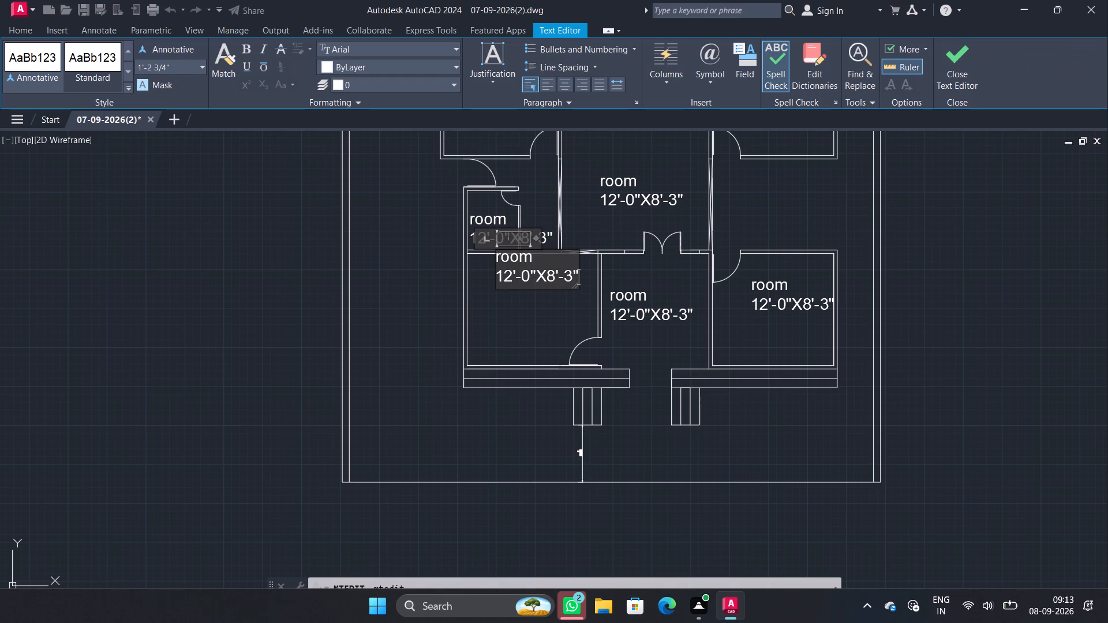
key(BackSpace)
key(BackSpace)
key(BackSpace)
key(BackSpace)
key(BackSpace)
key(BackSpace)
key(BackSpace)
key(BackSpace)
key(BackSpace)
key(BackSpace)
key(BackSpace)
key(BackSpace)
key(BackSpace)
key(BackSpace)
key(BackSpace)
key(BackSpace)
key(BackSpace)
key(BackSpace)
key(BackSpace)
key(BackSpace)
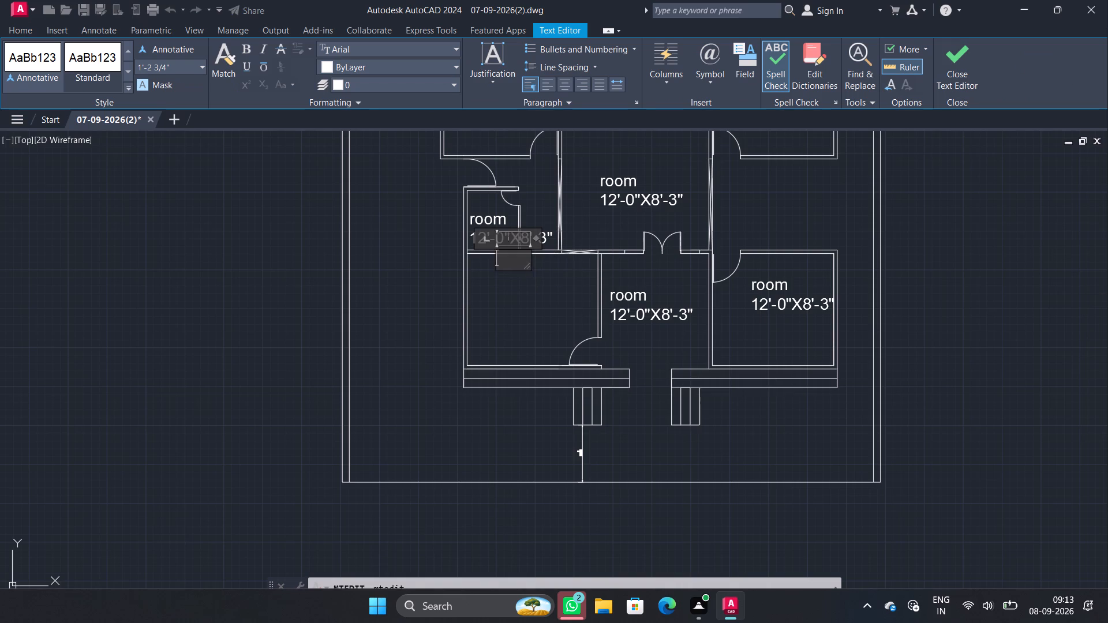
text(DRAWING ROOM)
key(Return)
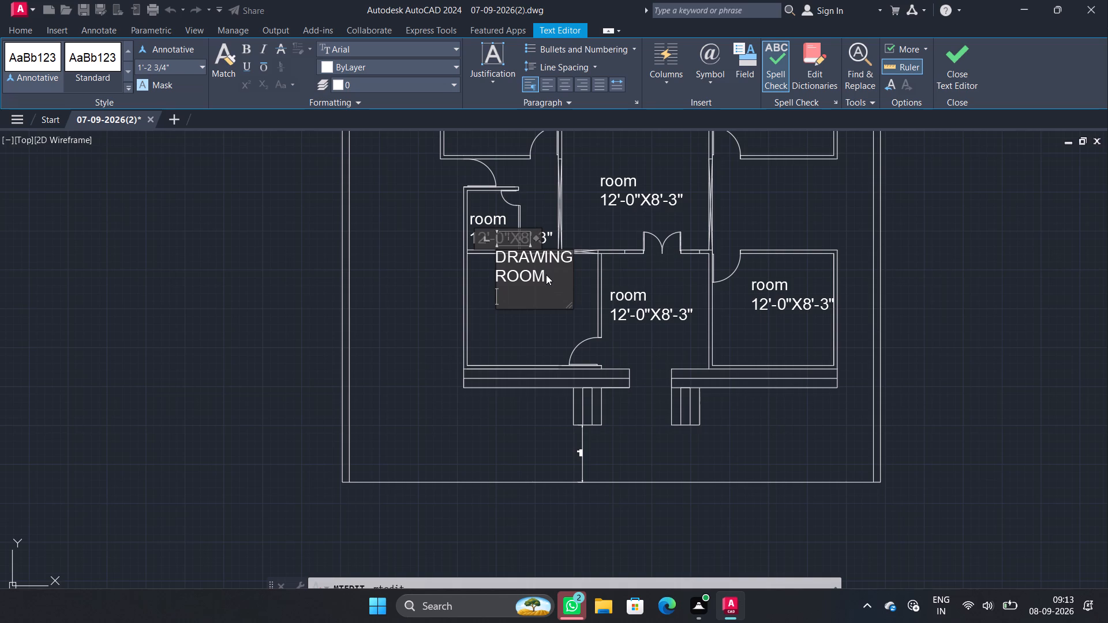
text(14)
text('-0")
key(x)
text(12)
text('-0")
click(526, 320)
Move the DRAWING ROOM label down and slightly left so it sits clear of the walls inside its room.
click(530, 297)
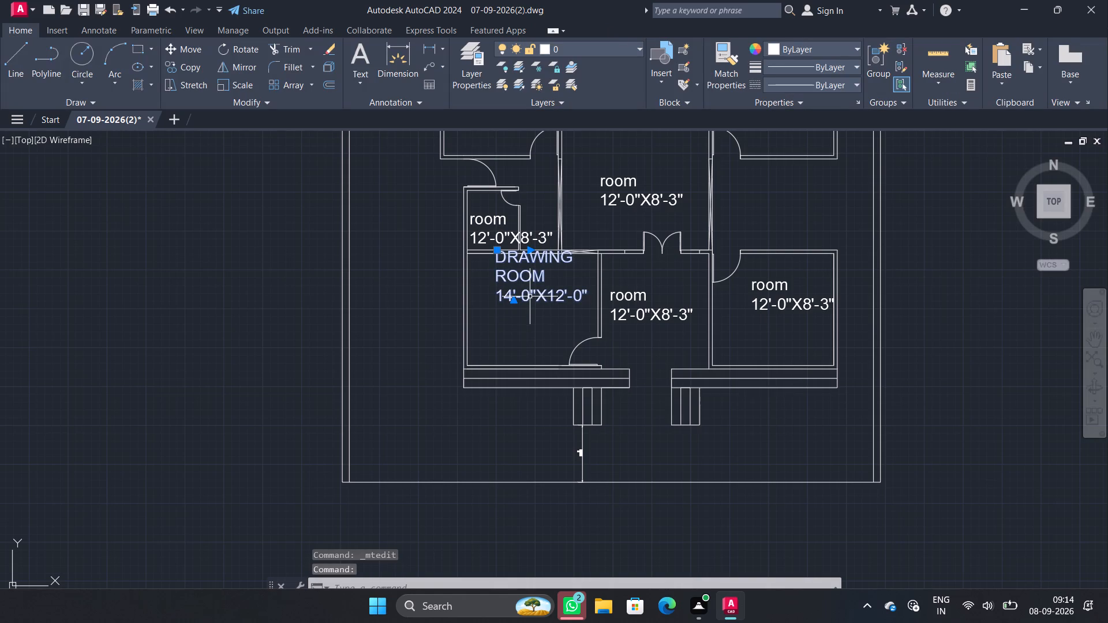
key(m)
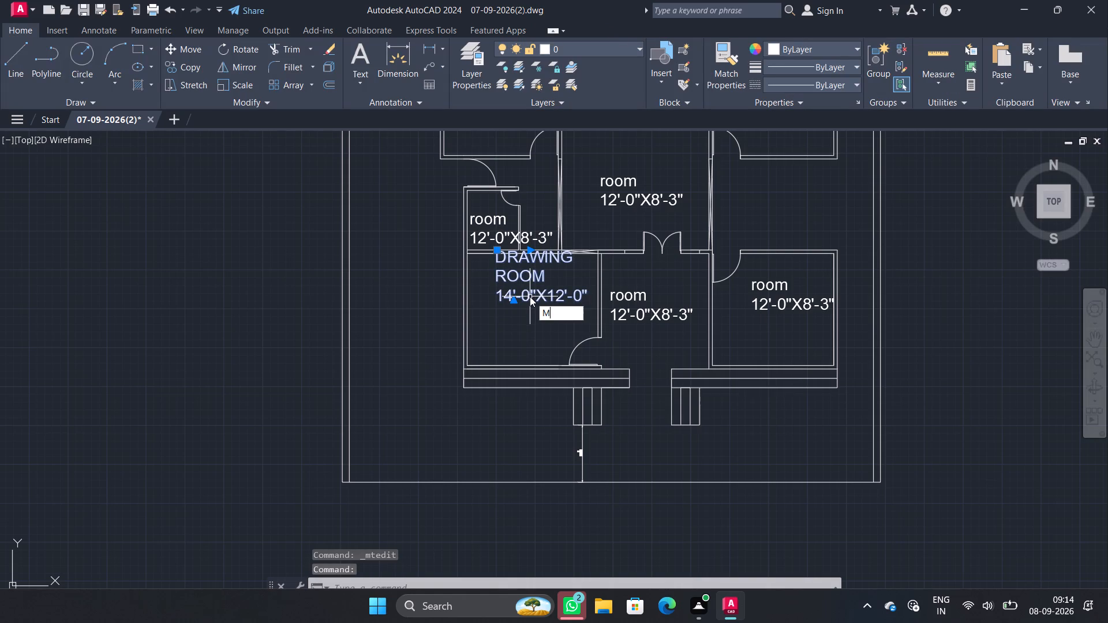
key(Return)
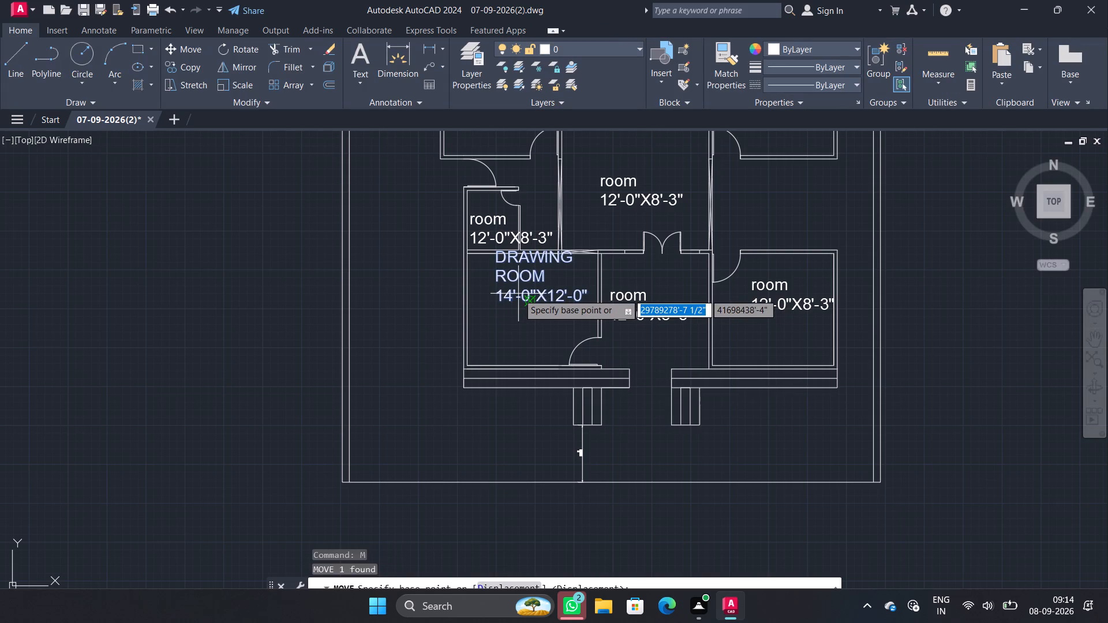
click(518, 294)
click(516, 321)
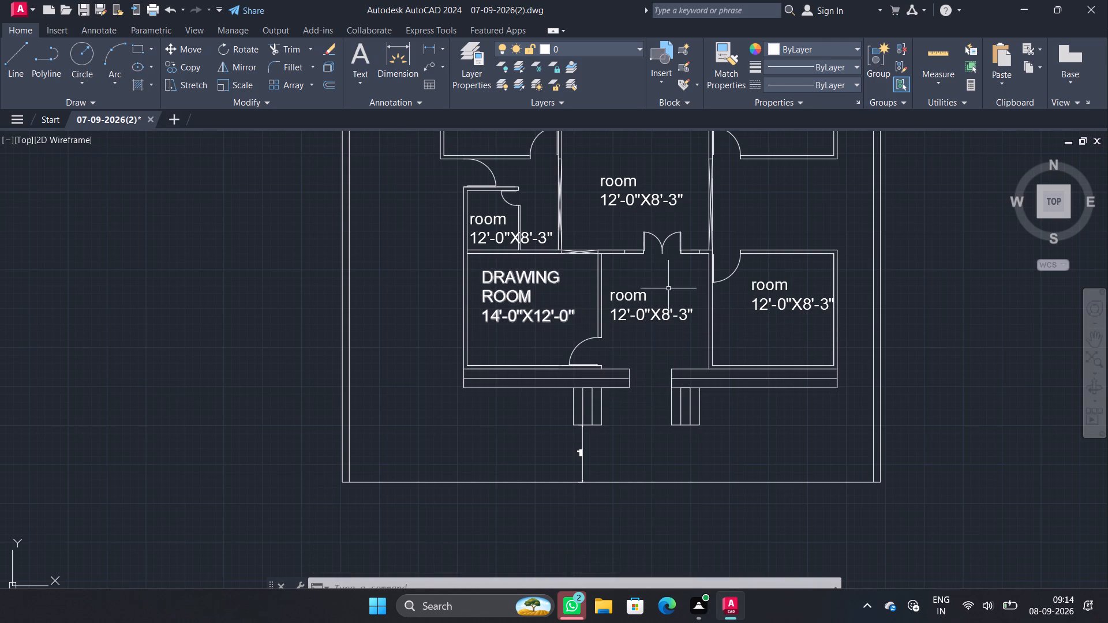
Replace the label text in the middle room of the bottom row with LOBBY and 11'-6"X12'-9" below it.
click(646, 297)
double_click(646, 297)
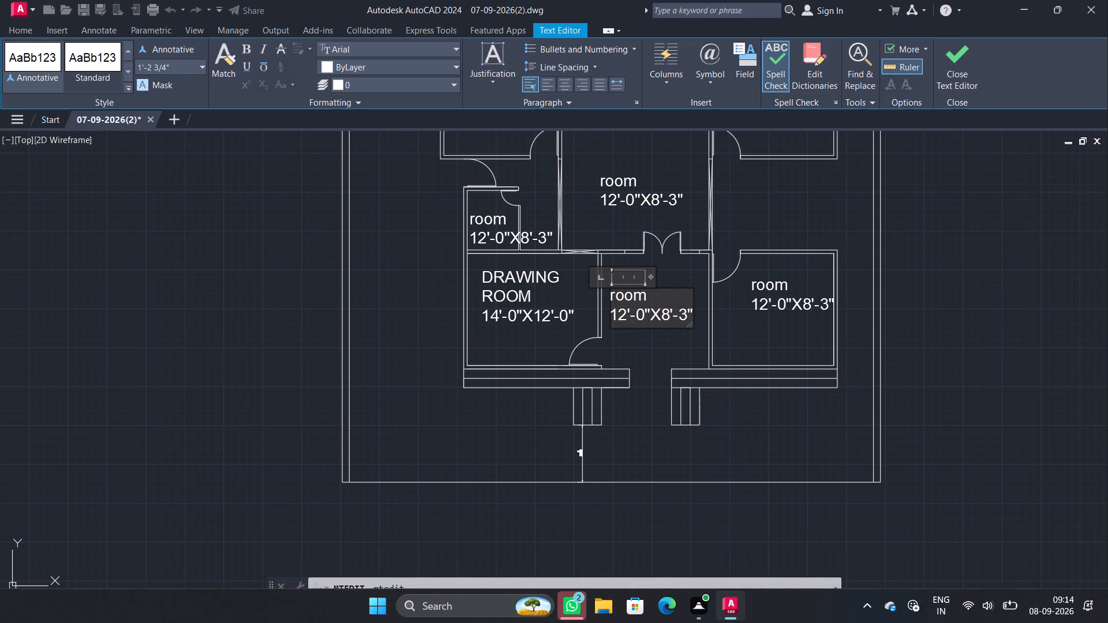
key(Right)
key(Right)
key(Right)
key(Right)
key(Right)
key(Right)
key(Right)
key(Right)
key(Right)
key(Right)
key(Right)
key(Right)
key(Right)
key(Right)
key(Right)
key(Right)
key(Right)
key(Right)
key(Right)
key(Right)
key(BackSpace)
key(BackSpace)
key(BackSpace)
key(BackSpace)
key(BackSpace)
key(BackSpace)
key(BackSpace)
key(BackSpace)
key(BackSpace)
key(BackSpace)
key(BackSpace)
key(BackSpace)
key(BackSpace)
key(BackSpace)
key(BackSpace)
key(BackSpace)
key(BackSpace)
key(BackSpace)
key(BackSpace)
key(BackSpace)
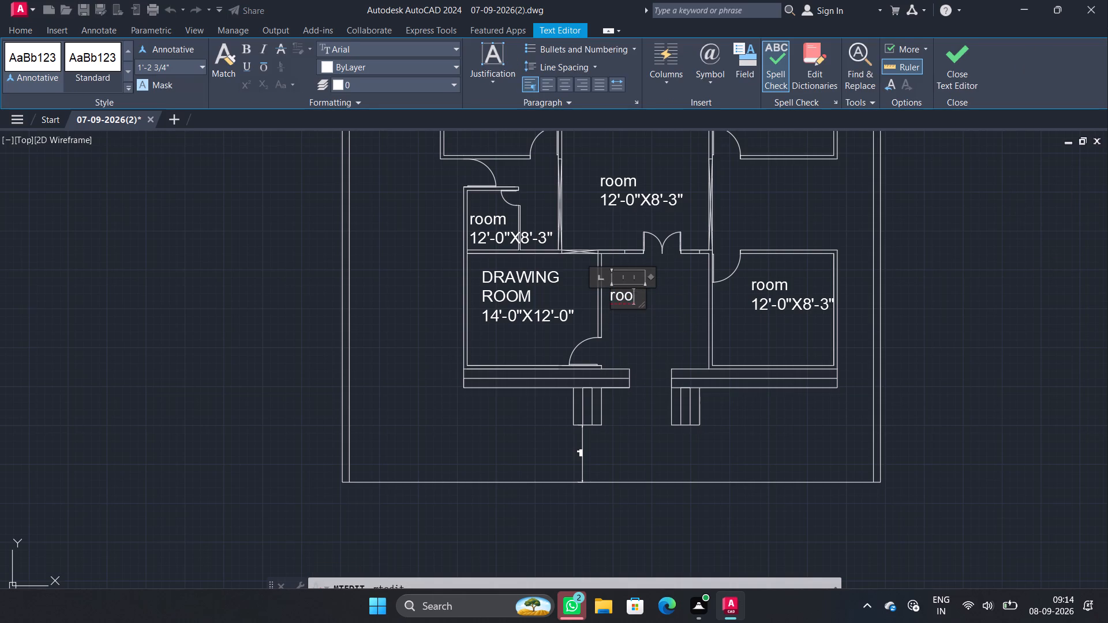
text(LO)
text(BBY)
key(Return)
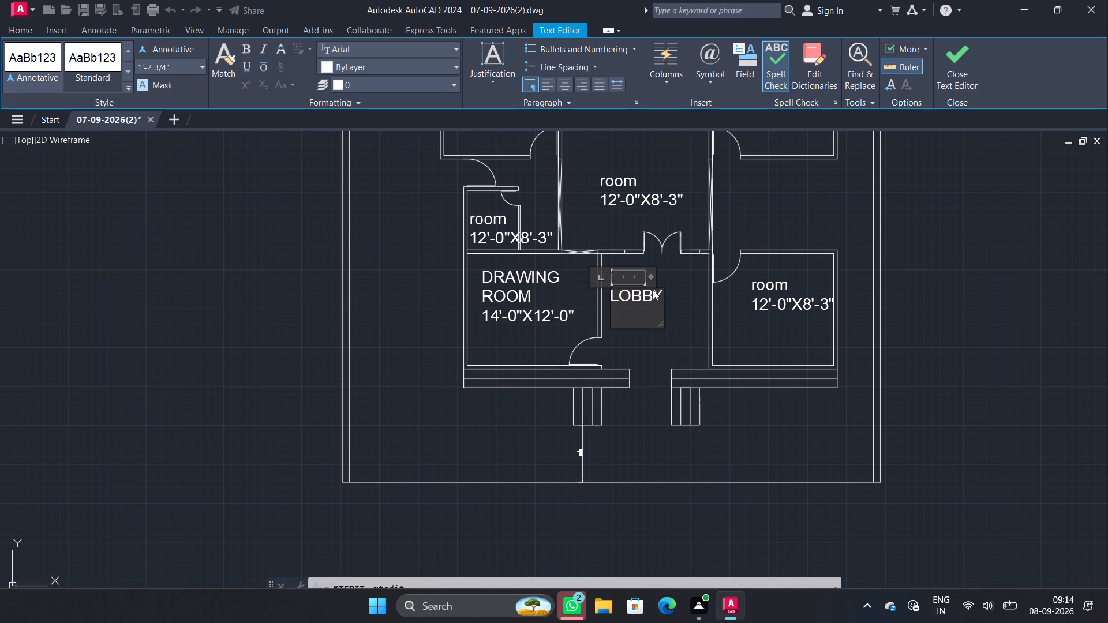
text(11'-)
text(6")
key(x)
text(12'-)
text(9")
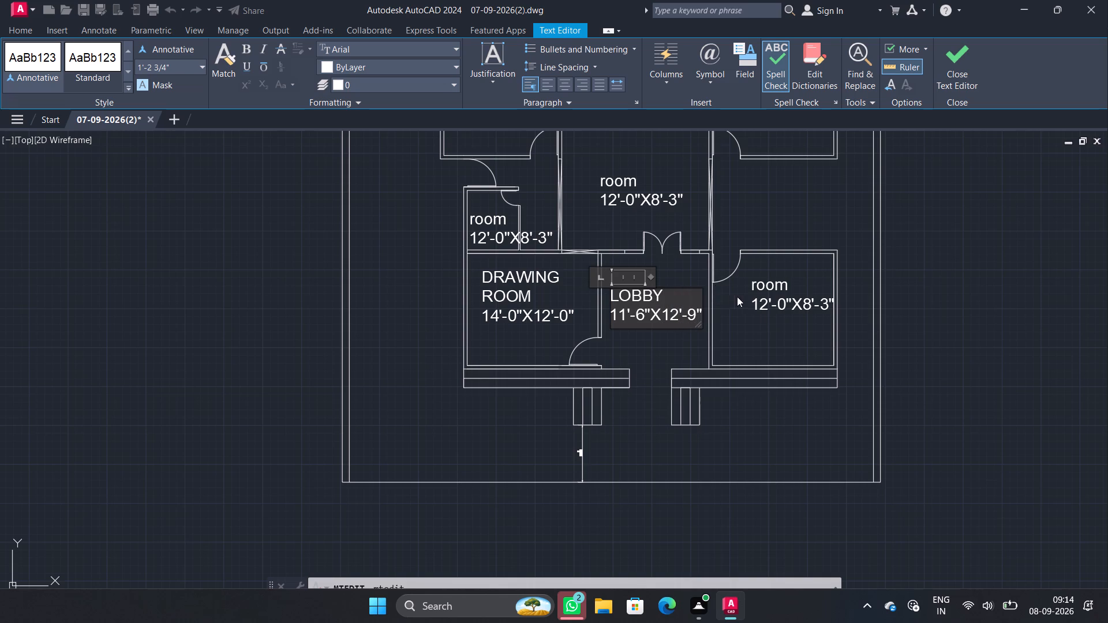
Replace the label text in the lower-right room with BEDROOM and 13'-0"X12'-0" on the line below.
double_click(758, 284)
double_click(757, 284)
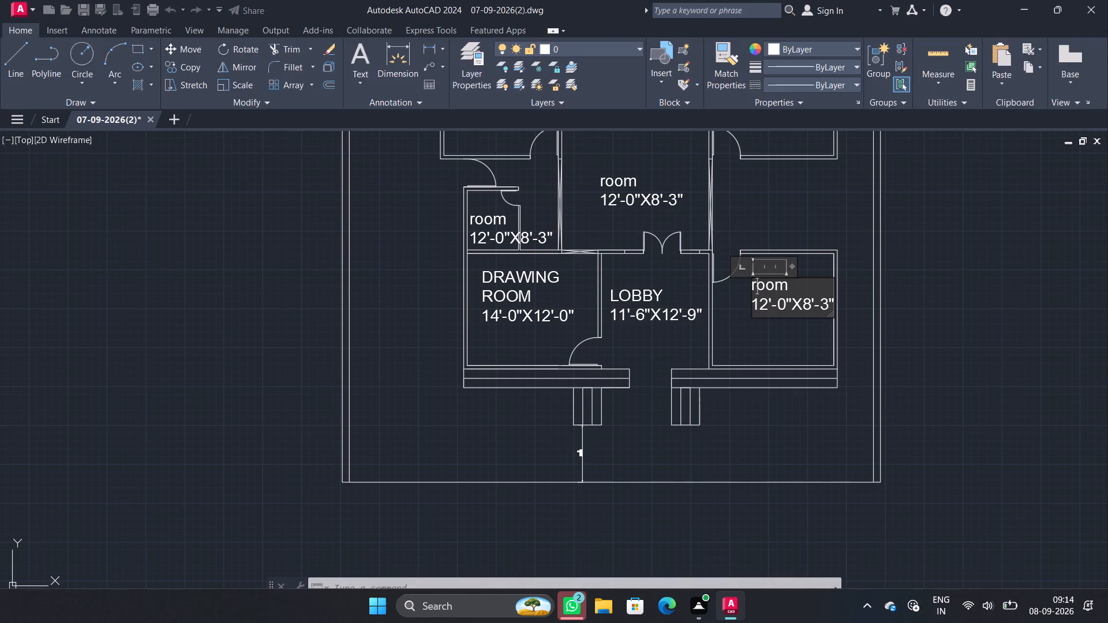
key(Right)
key(Right)
key(Right)
key(Right)
key(Right)
key(Right)
key(Right)
key(Right)
key(Right)
key(Right)
key(Right)
key(Right)
key(Right)
key(Right)
key(Right)
key(Right)
key(Right)
key(Right)
key(Right)
key(Right)
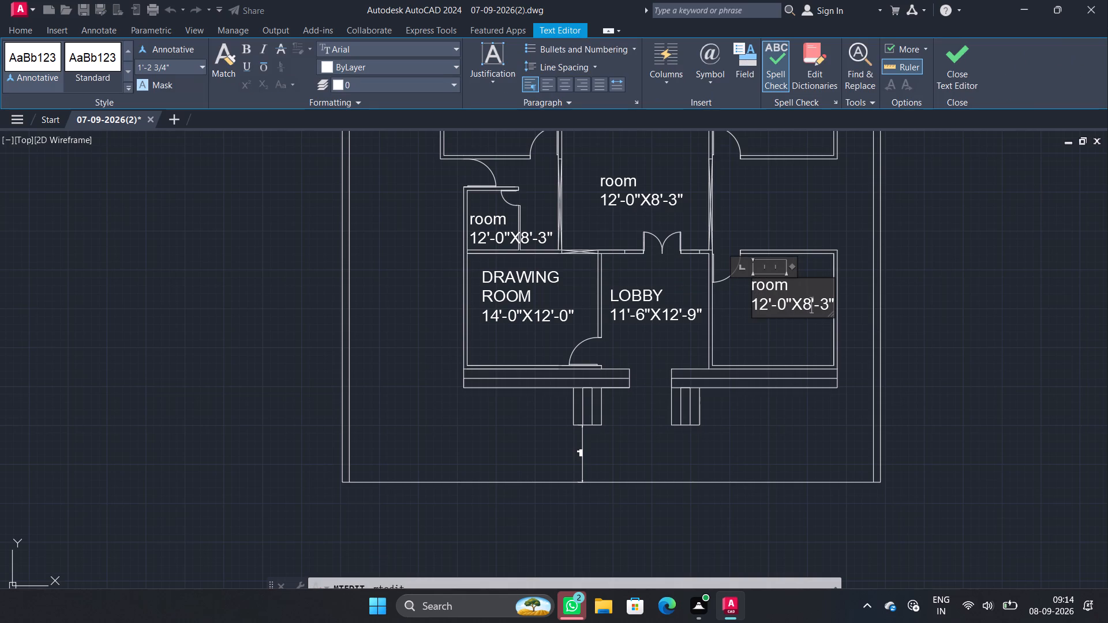
key(BackSpace)
key(BackSpace)
key(BackSpace)
key(BackSpace)
key(BackSpace)
key(BackSpace)
key(BackSpace)
key(BackSpace)
key(BackSpace)
key(BackSpace)
key(BackSpace)
key(BackSpace)
key(BackSpace)
key(BackSpace)
key(BackSpace)
key(BackSpace)
key(BackSpace)
key(BackSpace)
key(BackSpace)
key(BackSpace)
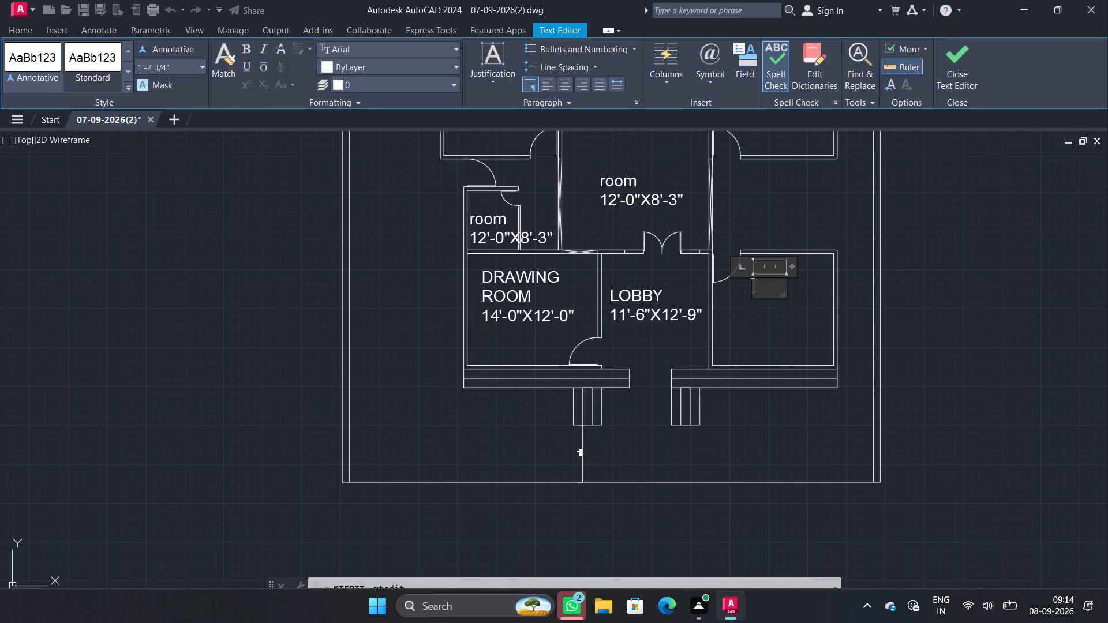
text(BEDROOM)
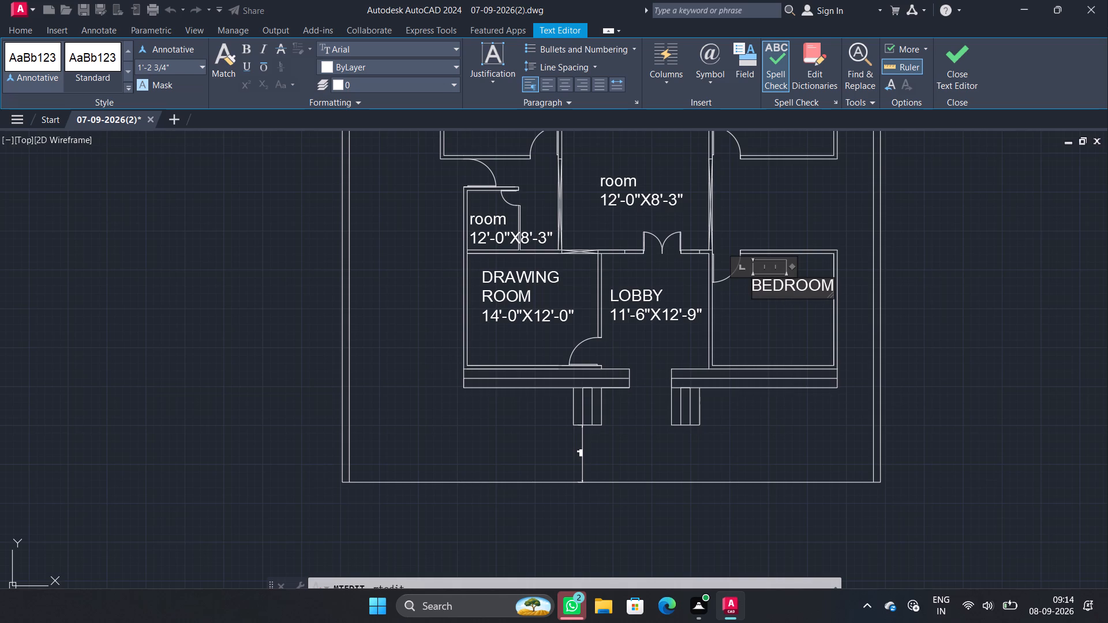
key(Return)
text(13'-0")
key(x)
text(12'-0")
click(817, 339)
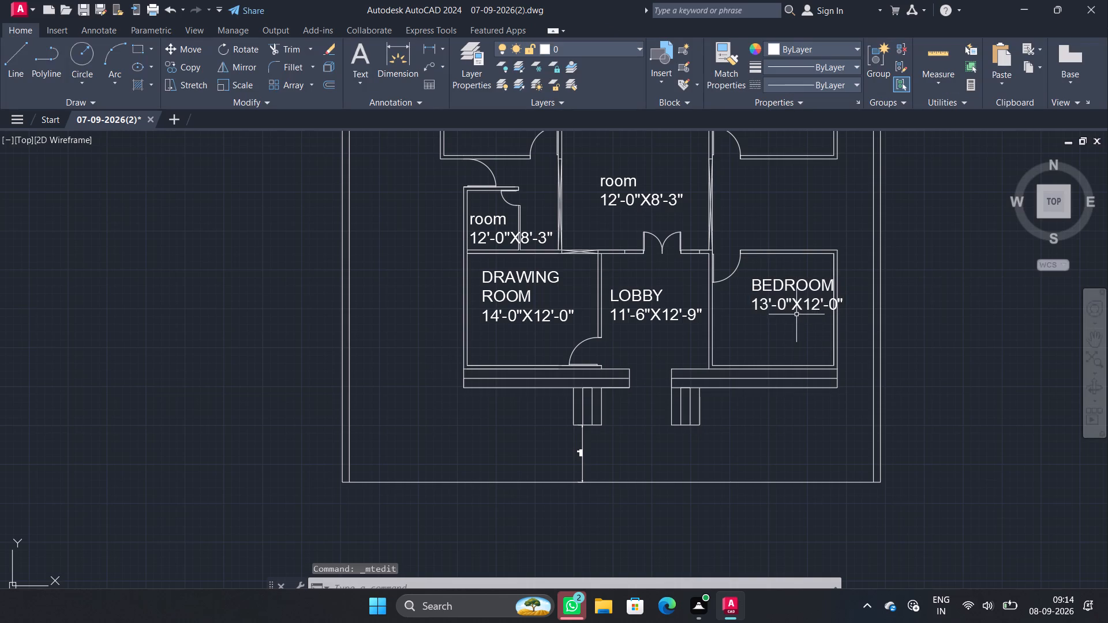
Move the BEDROOM label slightly left and down so it sits clear of the walls inside its room.
click(789, 298)
key(m)
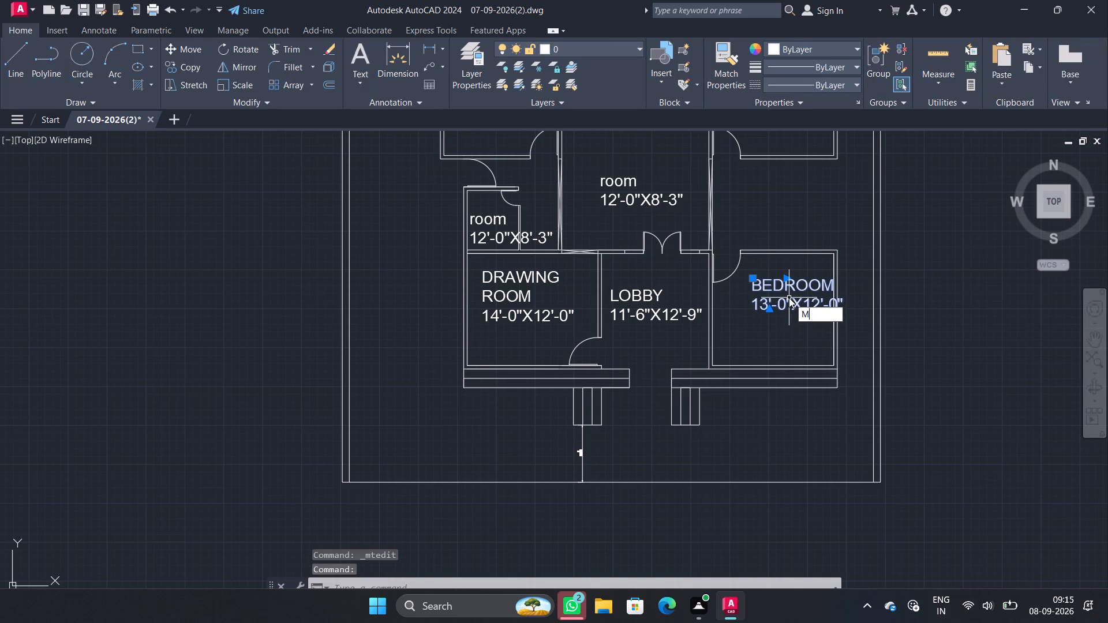
key(Return)
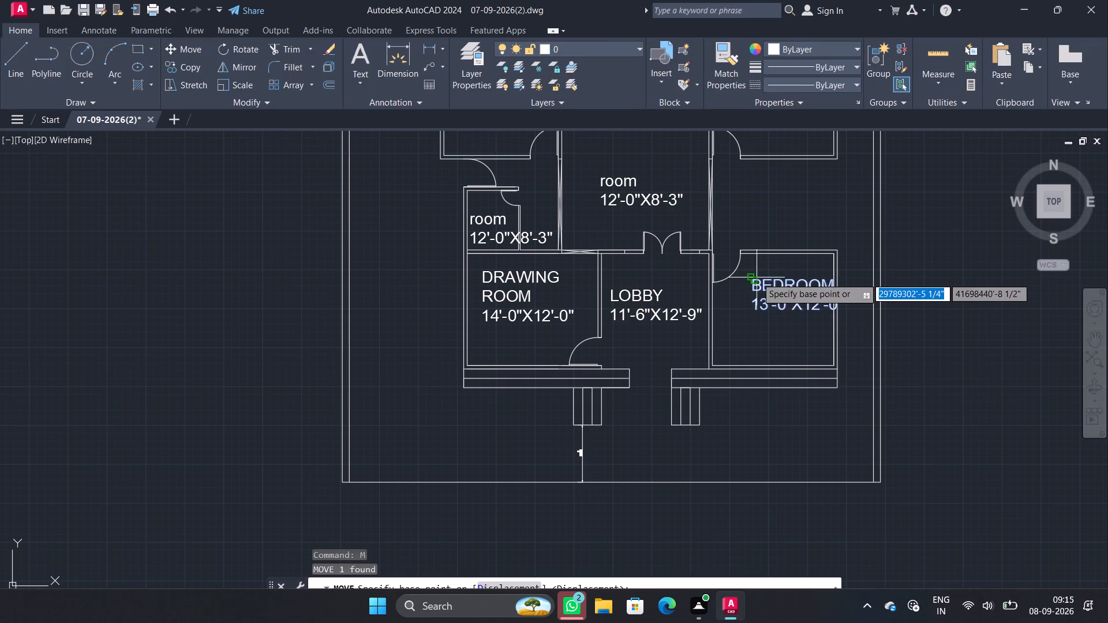
click(754, 278)
click(736, 291)
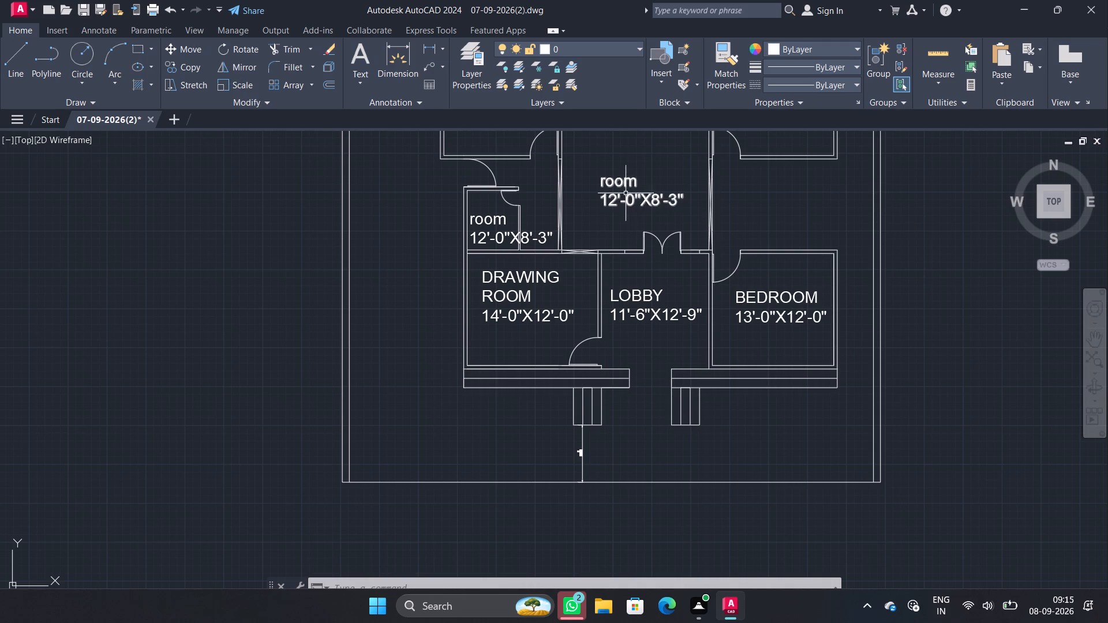
Replace the label text in the central room above the lobby with LIVING and 15'-9"X21'-7.5" below it.
middle_drag(626, 188, 615, 232)
double_click(615, 228)
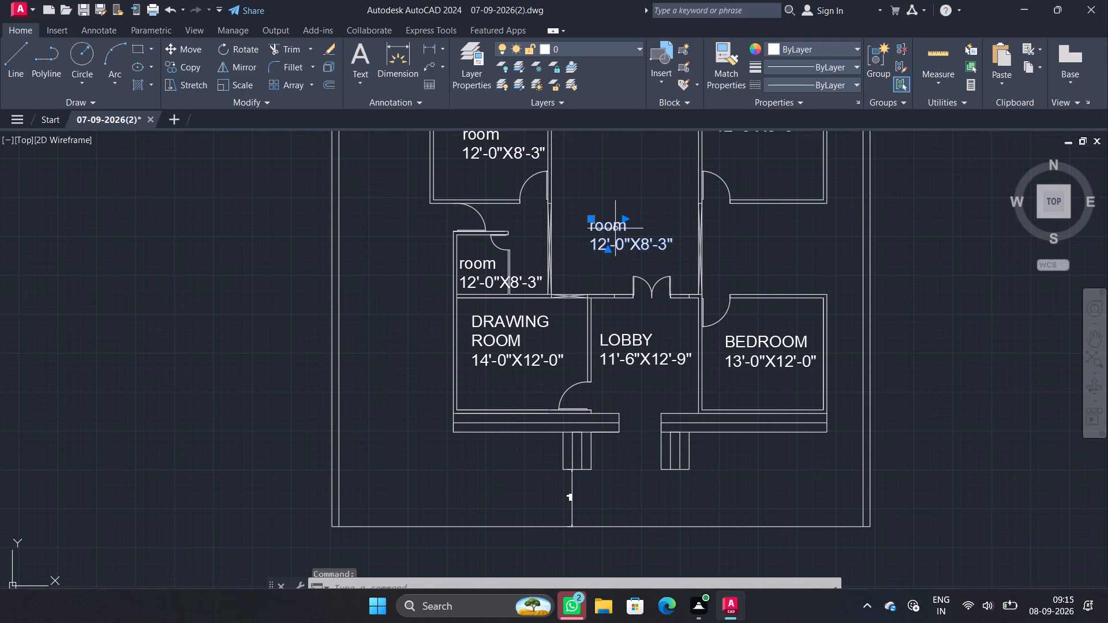
key(Right)
key(Right)
key(Right)
key(Right)
key(Right)
key(Right)
key(Right)
key(Right)
key(Right)
key(Right)
key(Right)
key(Right)
key(Right)
key(Right)
key(Right)
key(Right)
key(Right)
key(Right)
key(Right)
key(Right)
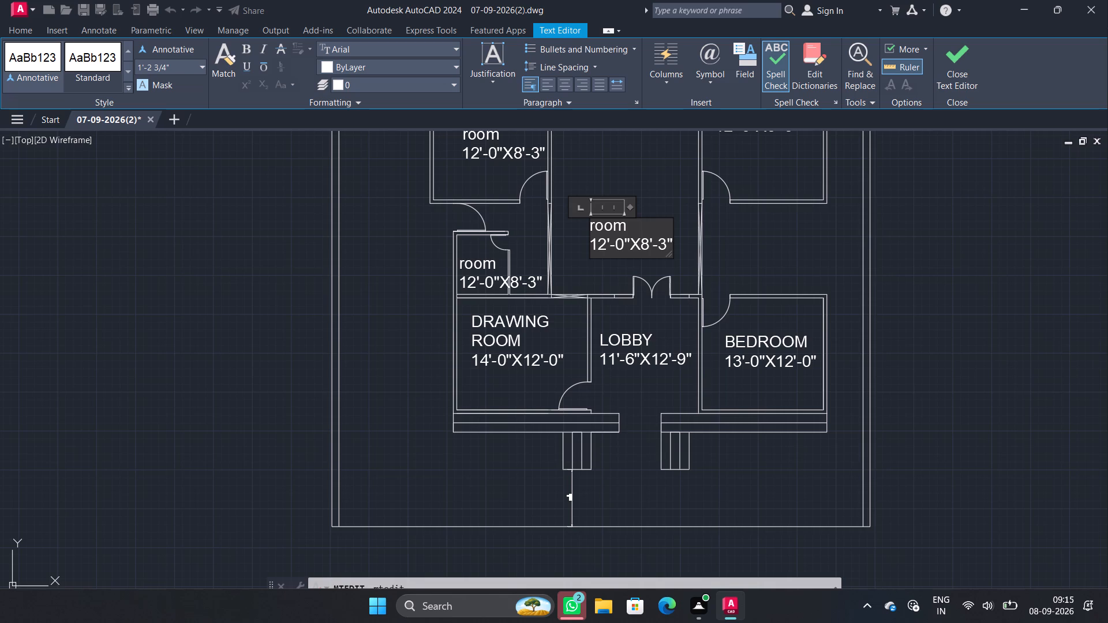
key(BackSpace)
key(BackSpace)
key(BackSpace)
key(BackSpace)
key(BackSpace)
key(BackSpace)
key(BackSpace)
key(BackSpace)
key(BackSpace)
key(BackSpace)
key(BackSpace)
key(BackSpace)
key(BackSpace)
key(BackSpace)
key(BackSpace)
key(BackSpace)
key(BackSpace)
key(BackSpace)
key(BackSpace)
key(BackSpace)
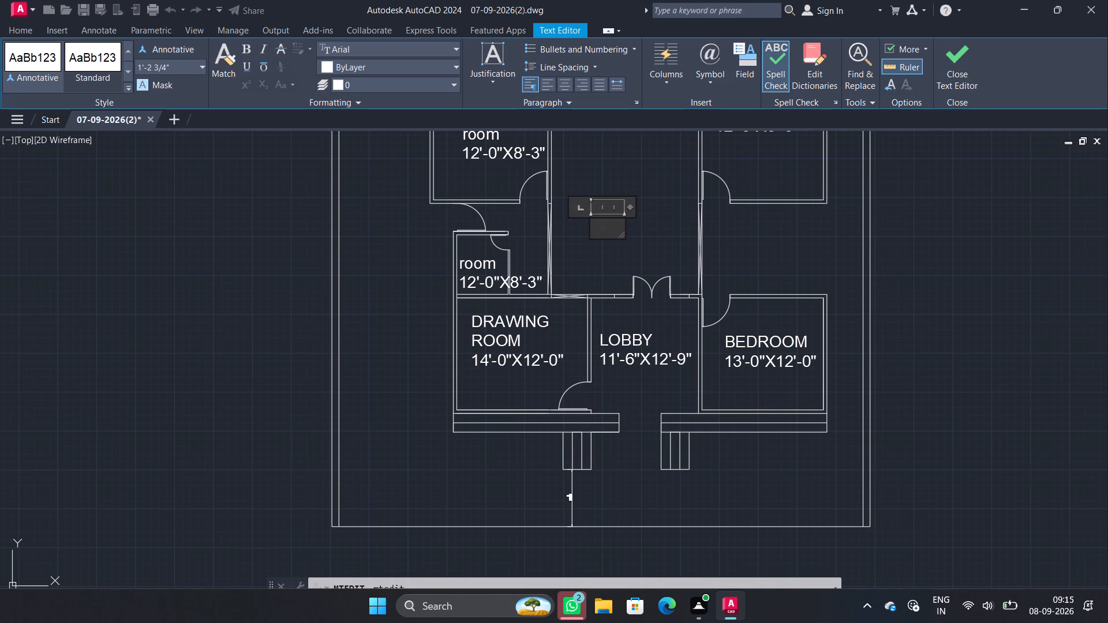
text(LIVING)
key(Return)
text(15'-9")
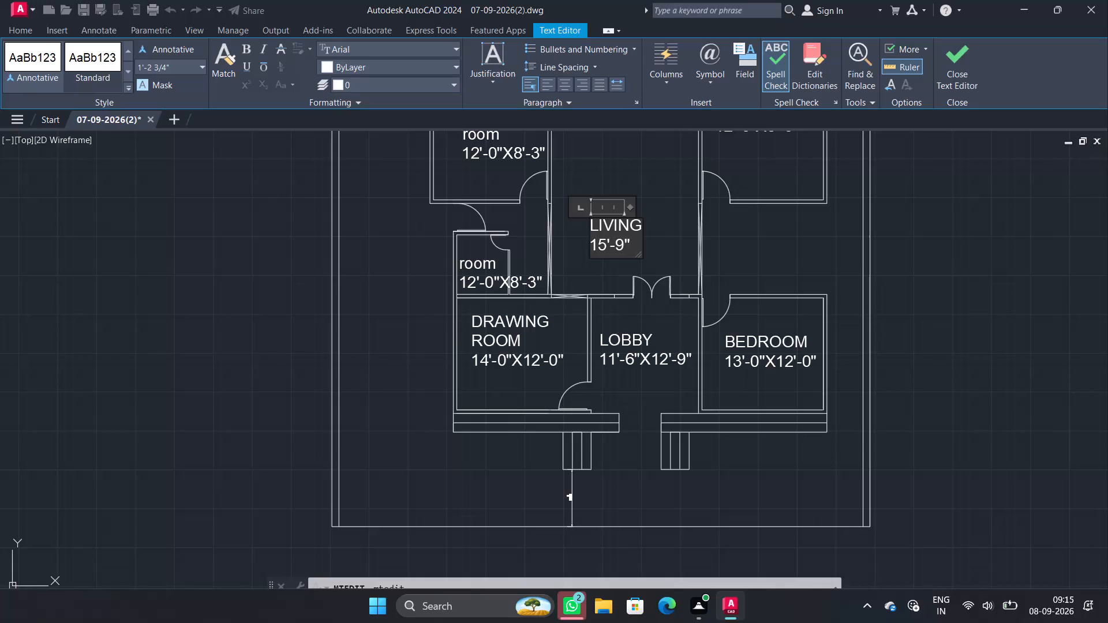
key(x)
text(21'-)
text(7.5")
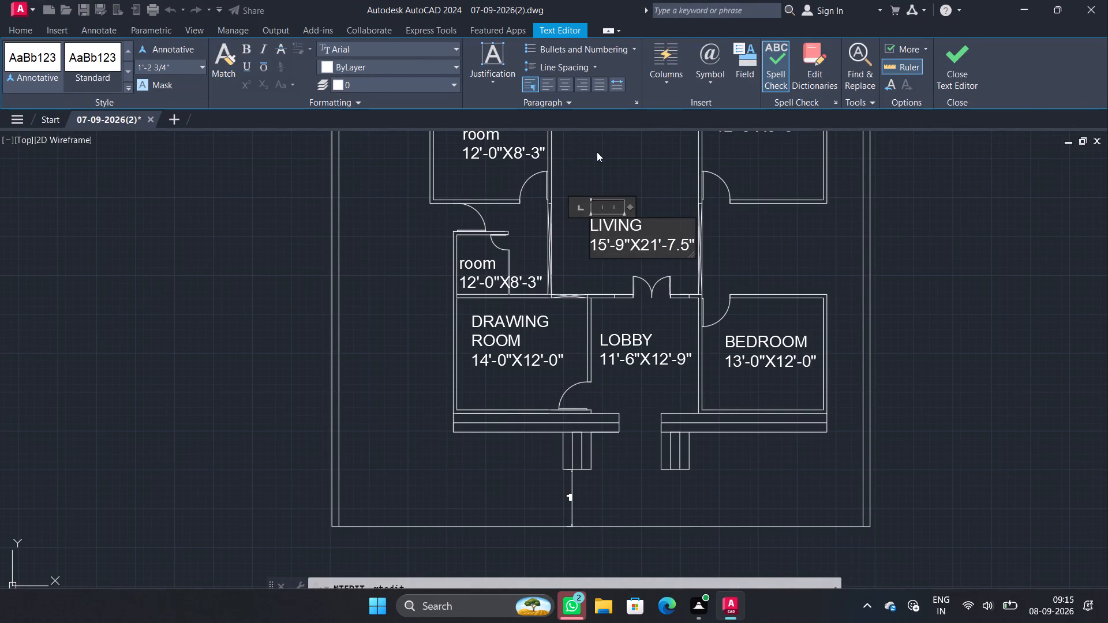
click(597, 152)
Replace the label text in the small room above the drawing room with T&B and 5'-6"X6'-4.5" below it.
double_click(483, 265)
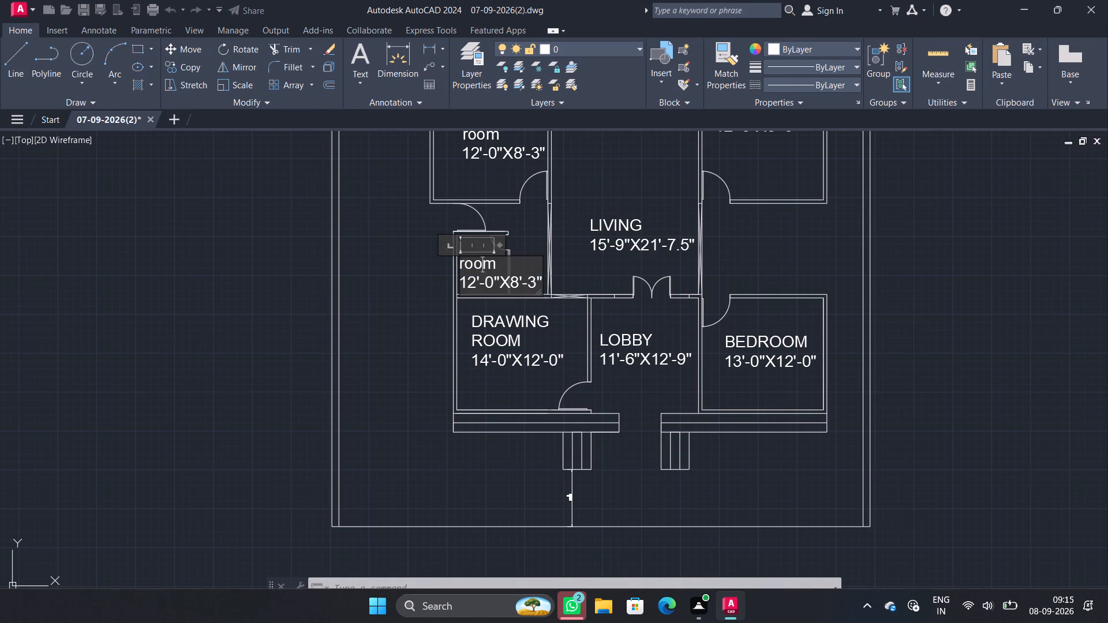
key(Right)
key(Right)
key(Right)
key(Right)
key(Right)
key(Right)
key(Right)
key(Right)
key(Right)
key(Right)
key(Right)
key(Right)
key(Right)
key(Right)
key(Right)
key(Right)
key(Right)
key(Right)
key(Right)
key(Right)
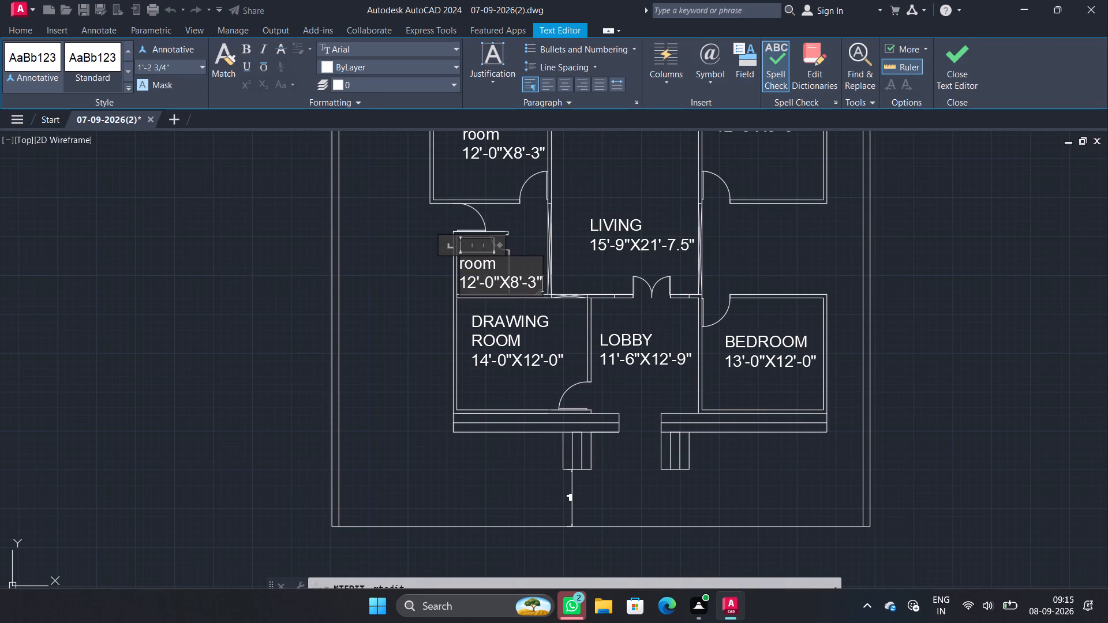
key(BackSpace)
key(BackSpace)
key(BackSpace)
key(BackSpace)
key(BackSpace)
key(BackSpace)
key(BackSpace)
key(BackSpace)
key(BackSpace)
key(BackSpace)
key(BackSpace)
key(BackSpace)
key(BackSpace)
key(BackSpace)
key(BackSpace)
key(BackSpace)
key(BackSpace)
key(BackSpace)
key(BackSpace)
key(BackSpace)
key(t)
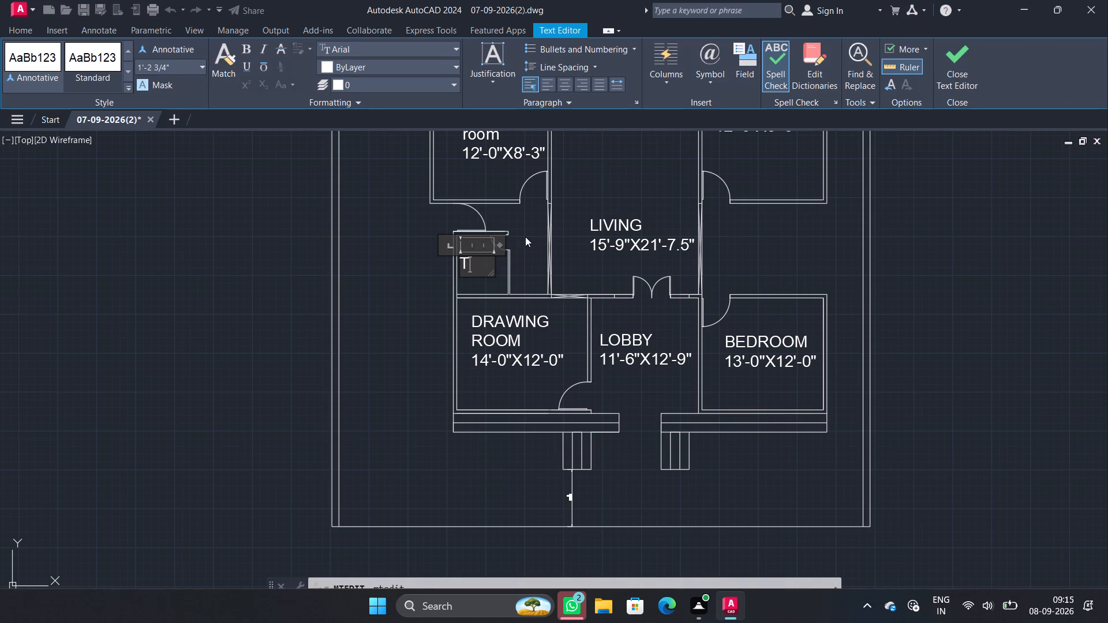
text(&B)
key(Return)
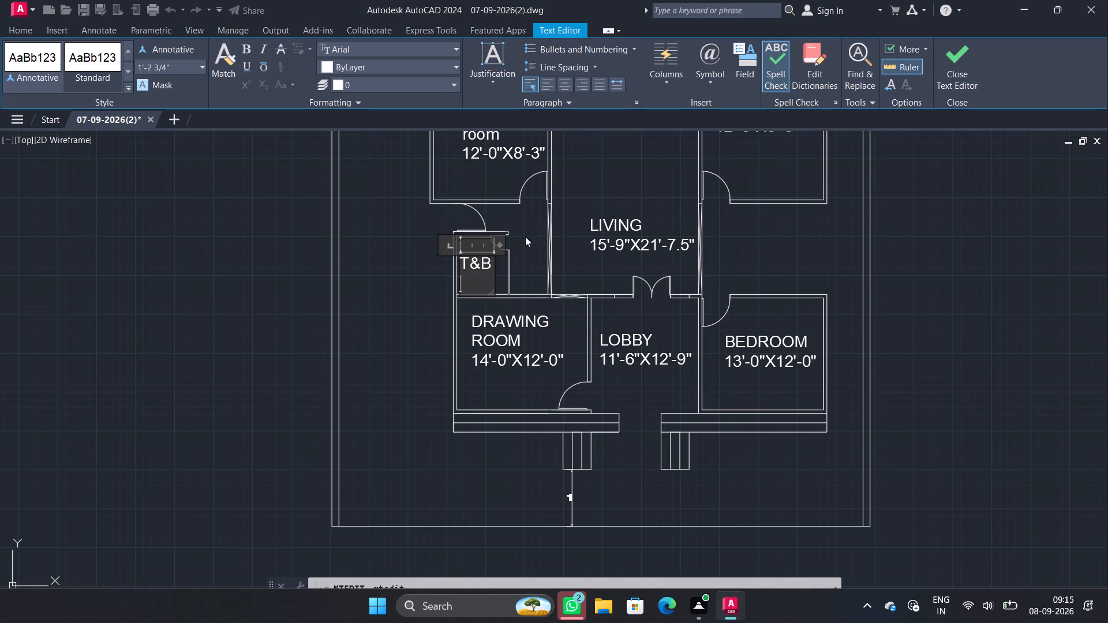
key(5)
key(apostrophe)
text(-6")
key(x)
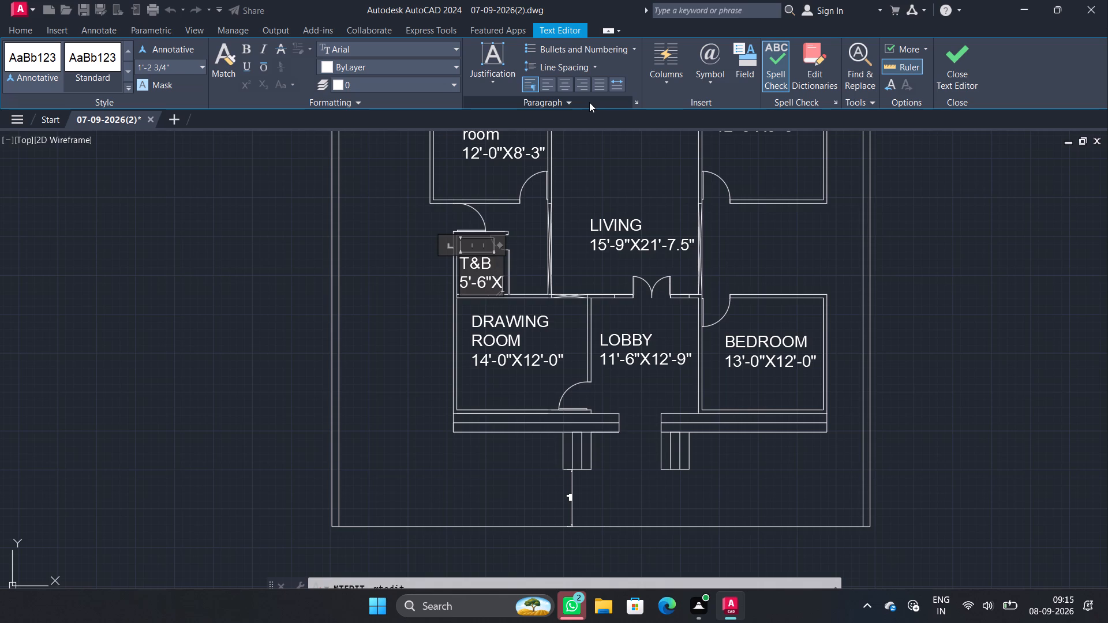
text(6'-)
text(4.5")
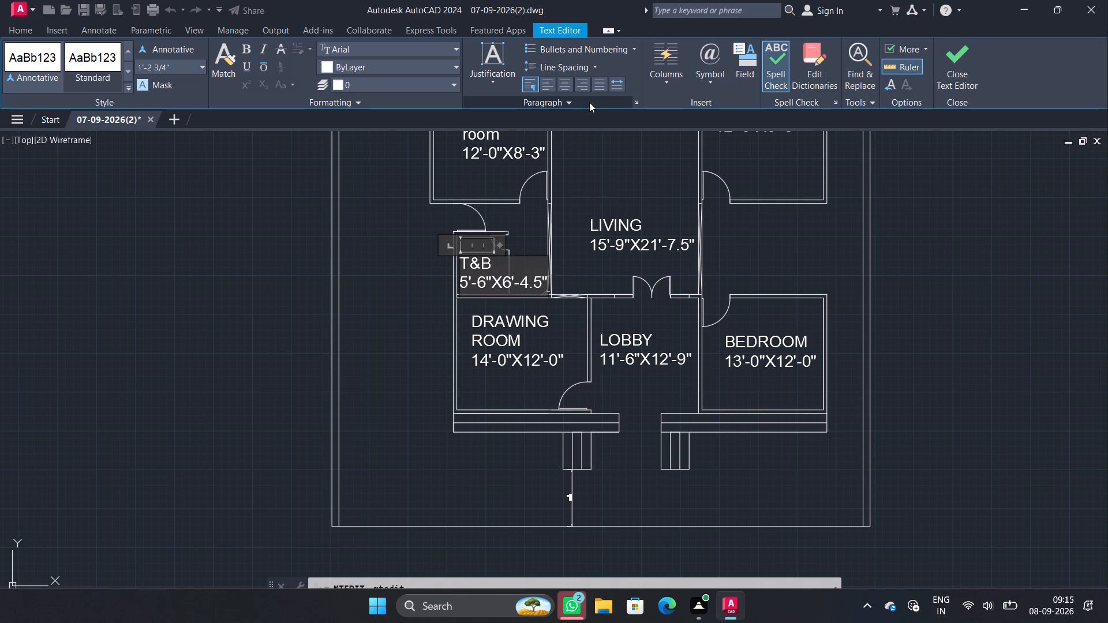
click(526, 215)
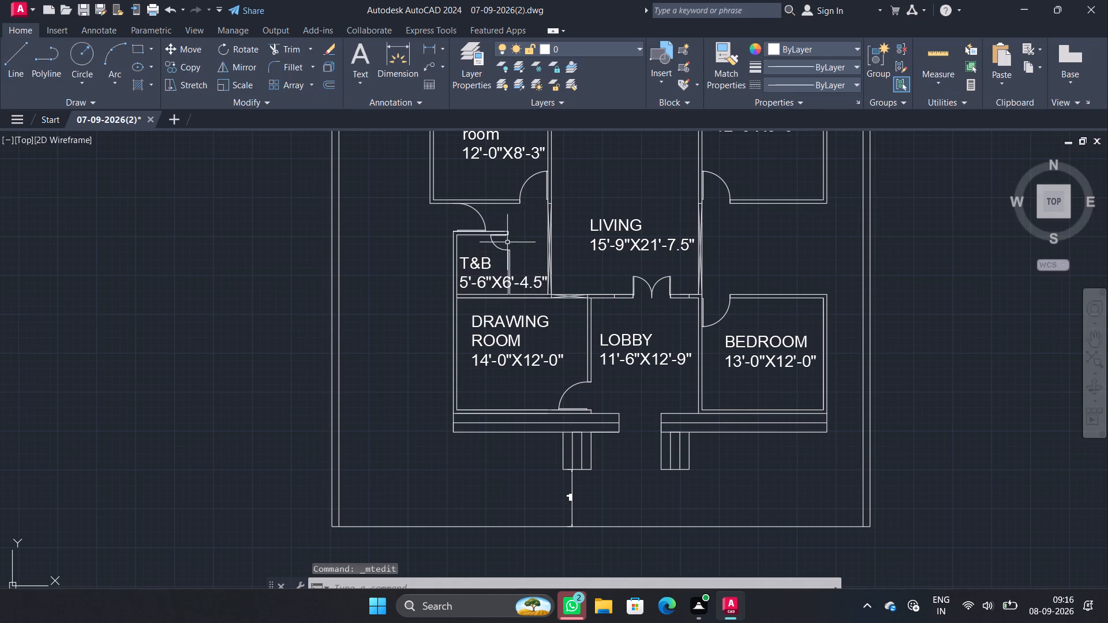
Scale the T&B label down from its upper-left corner to roughly half size so it fits between the room's walls.
scroll(491, 268, up, 3)
click(475, 249)
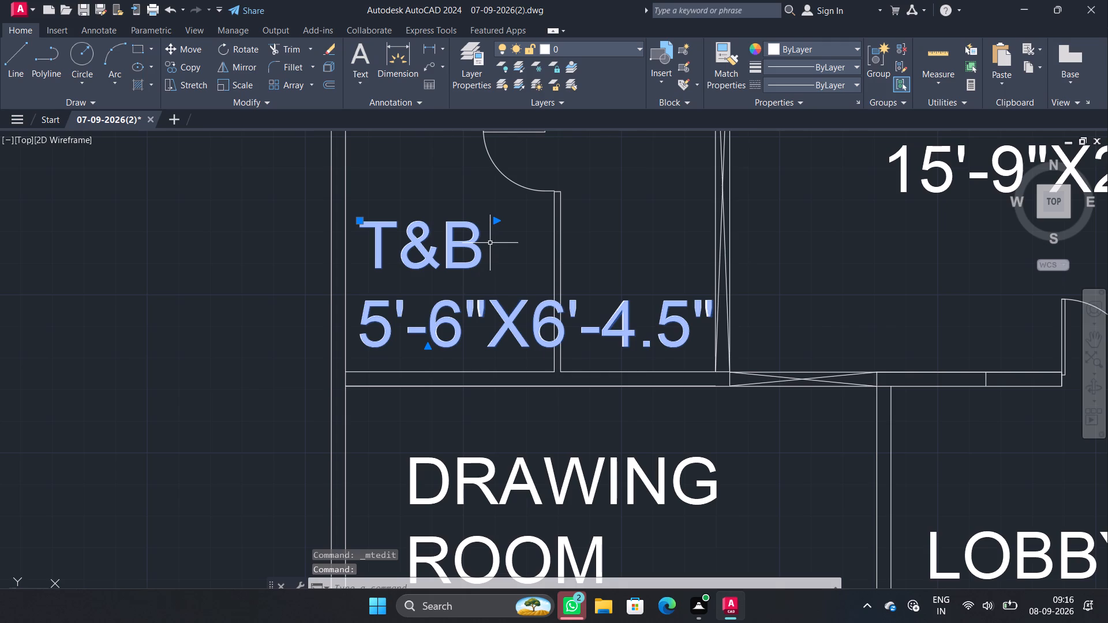
text(SC)
key(Return)
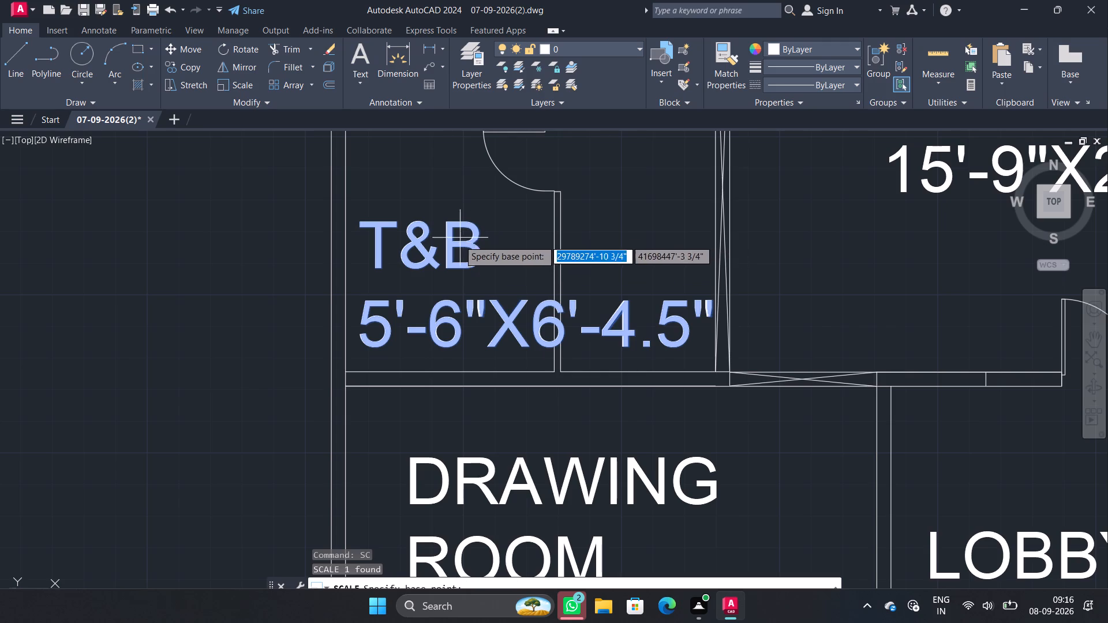
click(360, 222)
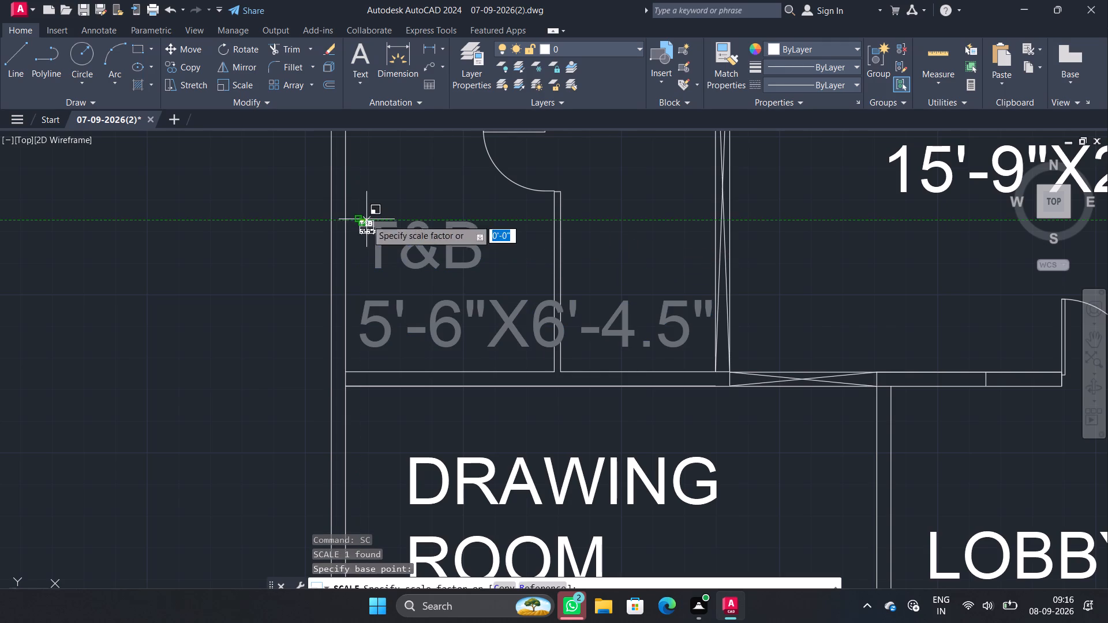
click(388, 222)
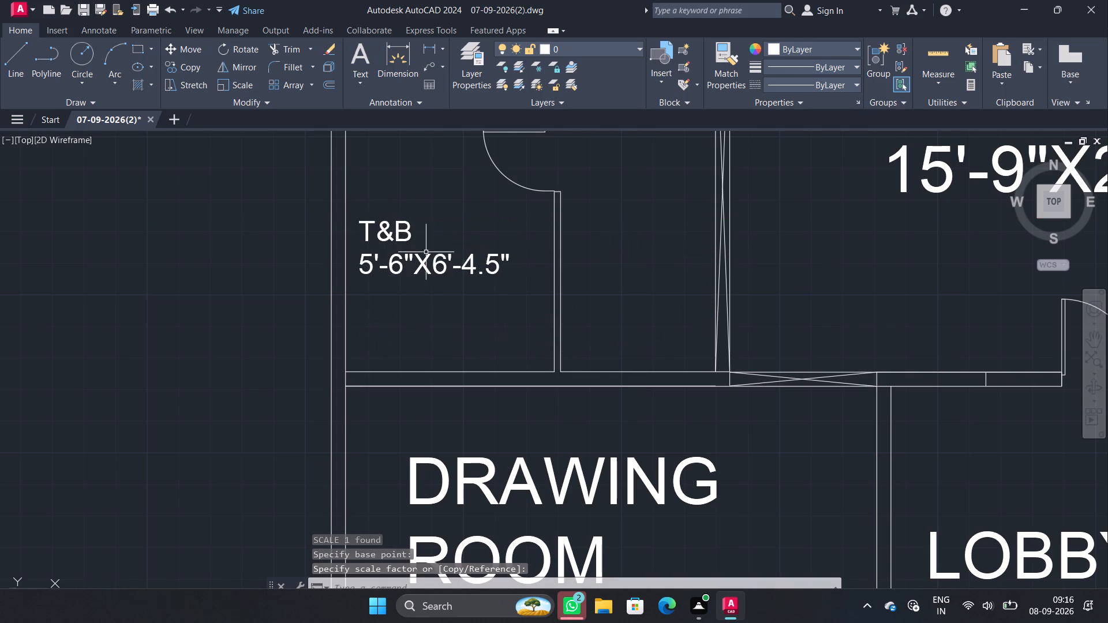
Replace the label text in the room above the T&B with BEDROOM and 14'-0"X12'-0" below it.
scroll(446, 259, down, 2)
middle_drag(480, 239, 449, 392)
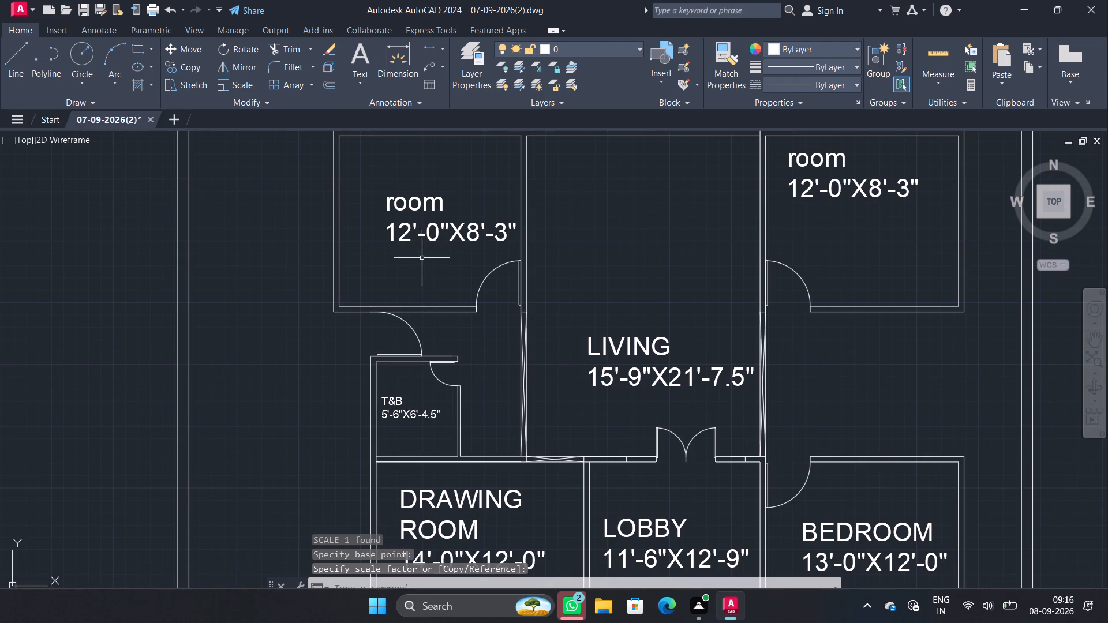
double_click(428, 207)
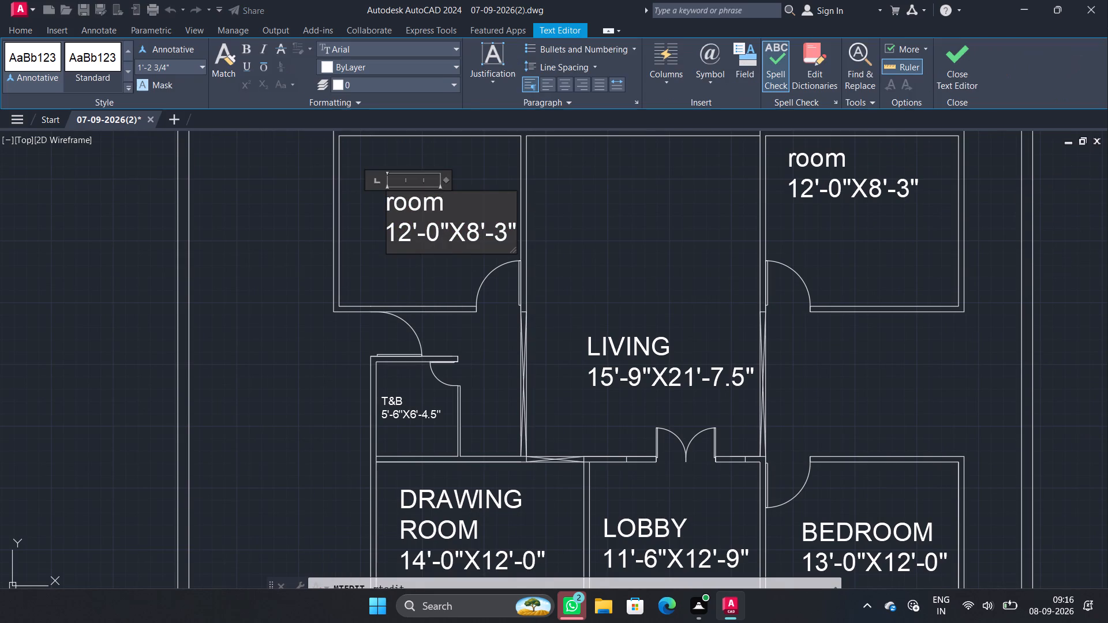
key(Right)
key(Right)
key(Right)
key(Right)
key(Right)
key(Right)
key(Right)
key(Right)
key(Right)
key(Right)
key(Right)
key(Right)
key(Right)
key(Right)
key(Right)
key(Right)
key(Right)
key(Right)
key(Right)
key(Right)
key(BackSpace)
key(BackSpace)
key(BackSpace)
key(BackSpace)
key(BackSpace)
key(BackSpace)
key(BackSpace)
key(BackSpace)
key(BackSpace)
key(BackSpace)
key(BackSpace)
key(BackSpace)
key(BackSpace)
key(BackSpace)
key(BackSpace)
key(BackSpace)
key(BackSpace)
key(BackSpace)
key(BackSpace)
key(BackSpace)
text(BEDROOM)
key(Return)
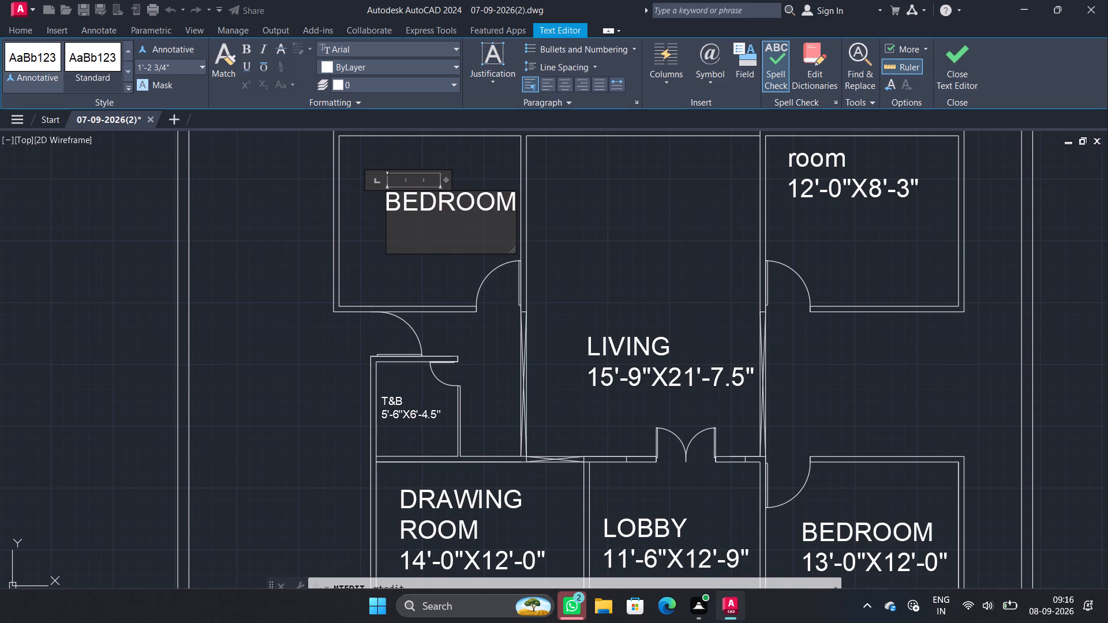
text(14'-)
text(0")
key(x)
text(12'-0")
click(546, 211)
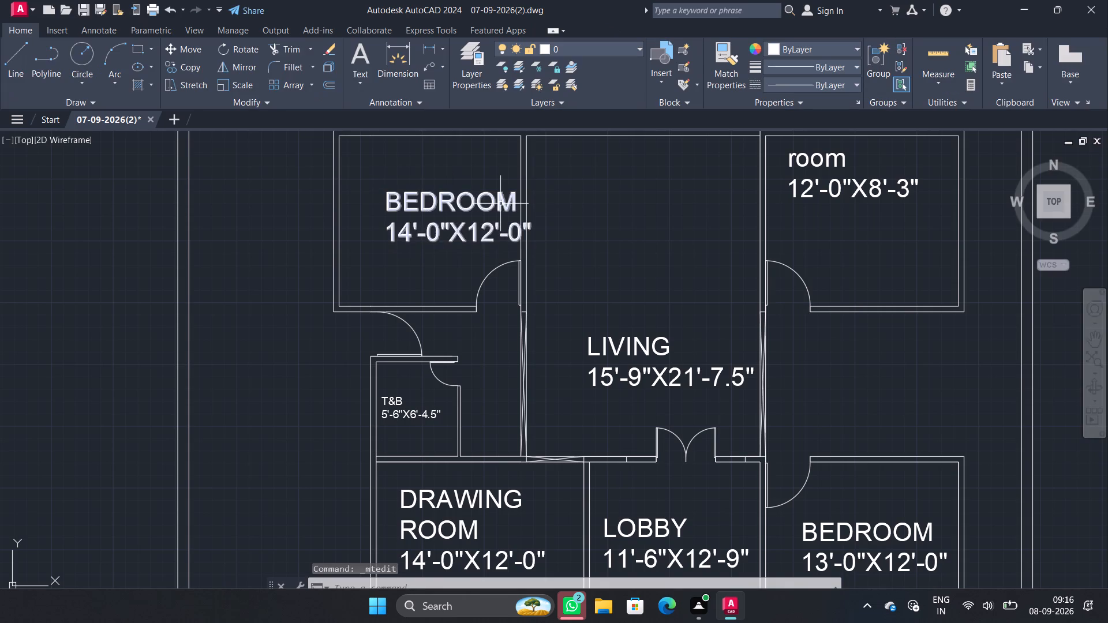
Move the BEDROOM label above the T&B slightly left so it fits between its room's walls.
click(500, 204)
key(m)
key(Return)
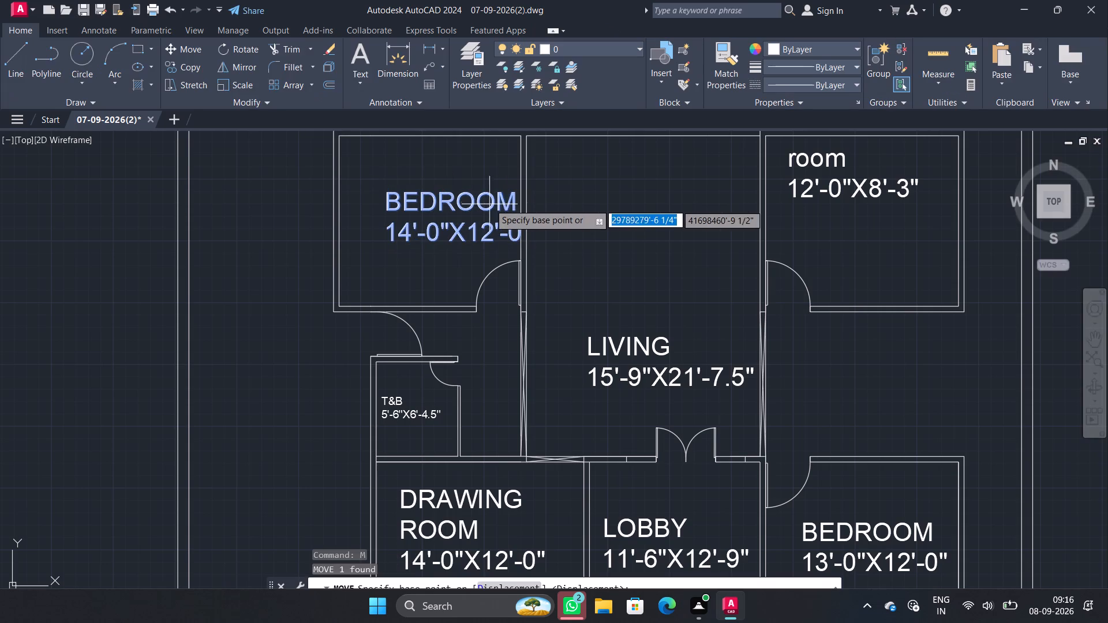
click(441, 198)
click(410, 198)
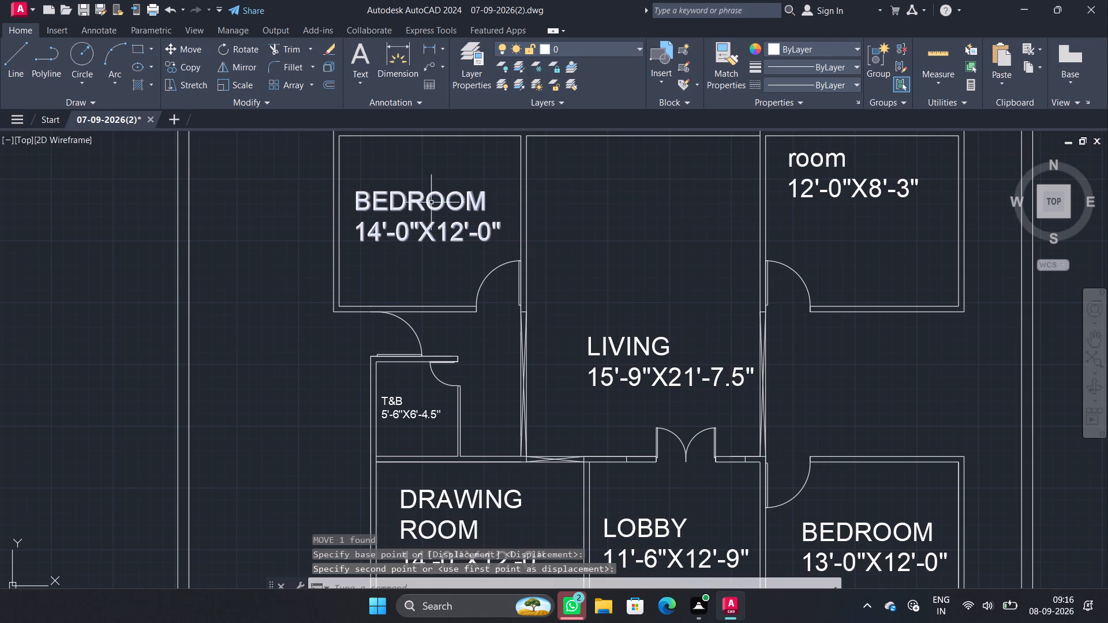
Replace the label text in the room on the right side of LIVING with BEDROOM and 13'-0"X11-6" below it.
middle_drag(579, 250, 450, 308)
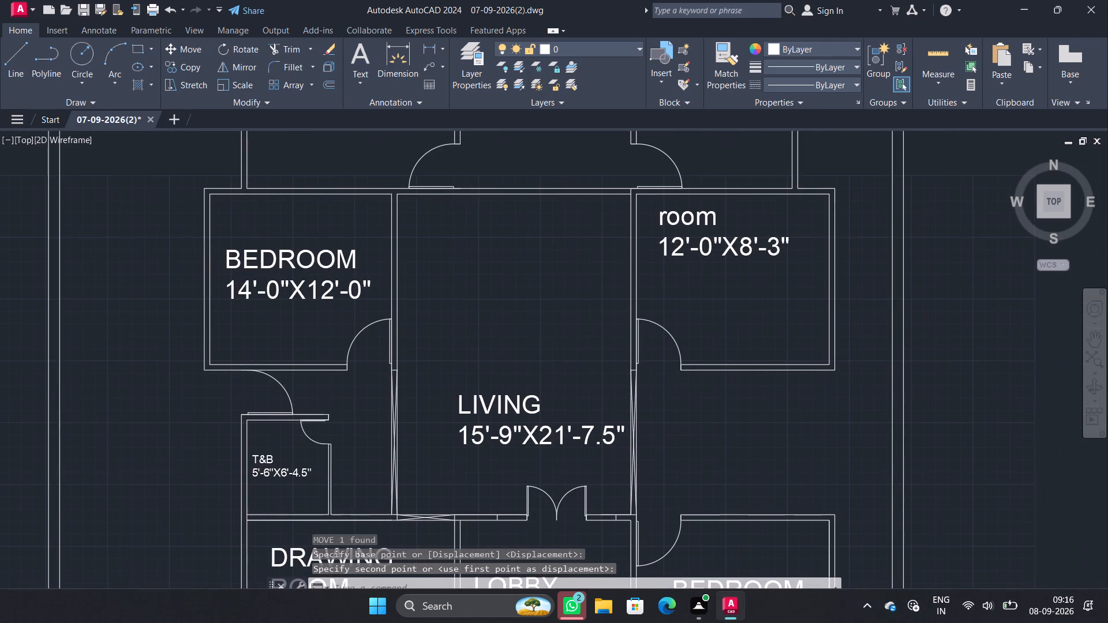
click(675, 231)
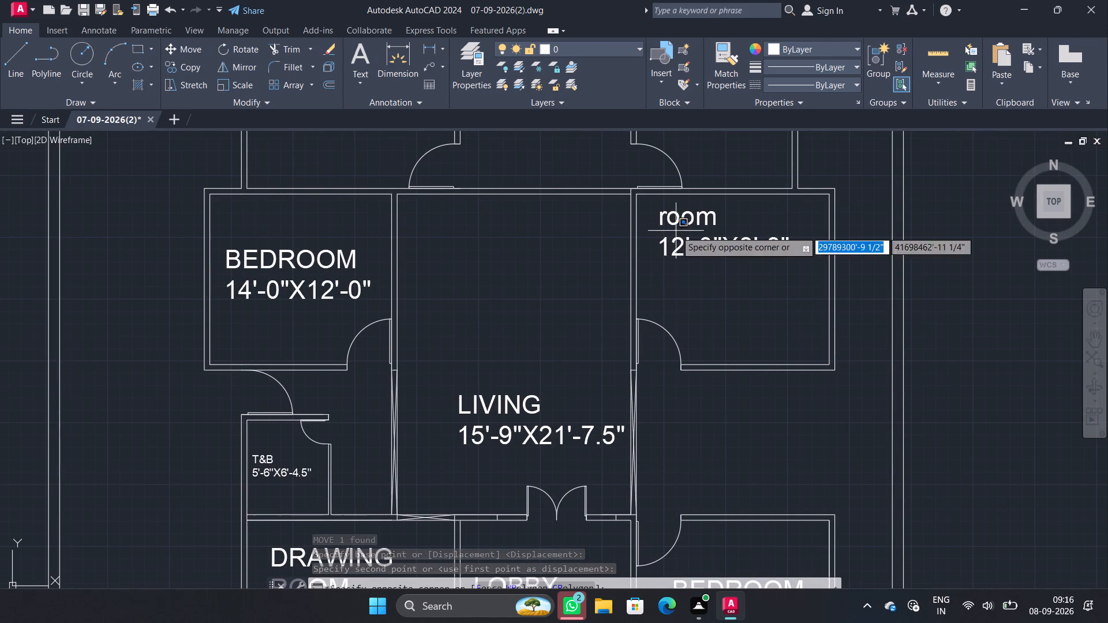
double_click(677, 225)
double_click(689, 217)
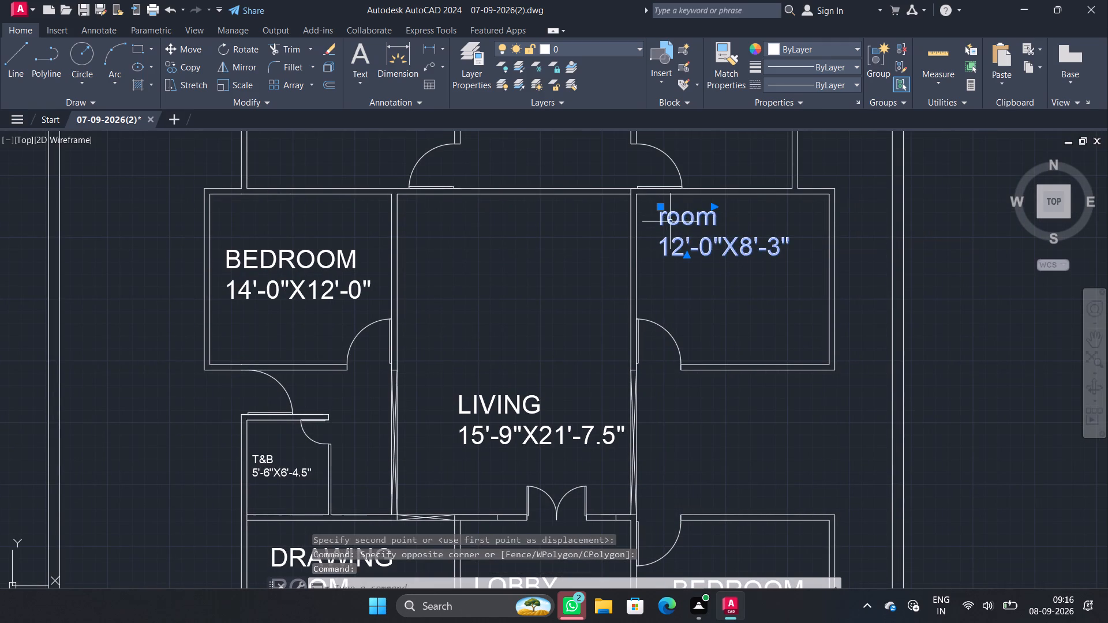
double_click(669, 223)
key(Right)
key(Right)
key(Right)
key(Right)
key(Right)
key(Right)
key(Right)
key(Right)
key(Right)
key(Right)
key(Right)
key(Right)
key(Right)
key(Right)
key(Right)
key(Right)
key(Right)
key(Right)
key(Right)
key(Right)
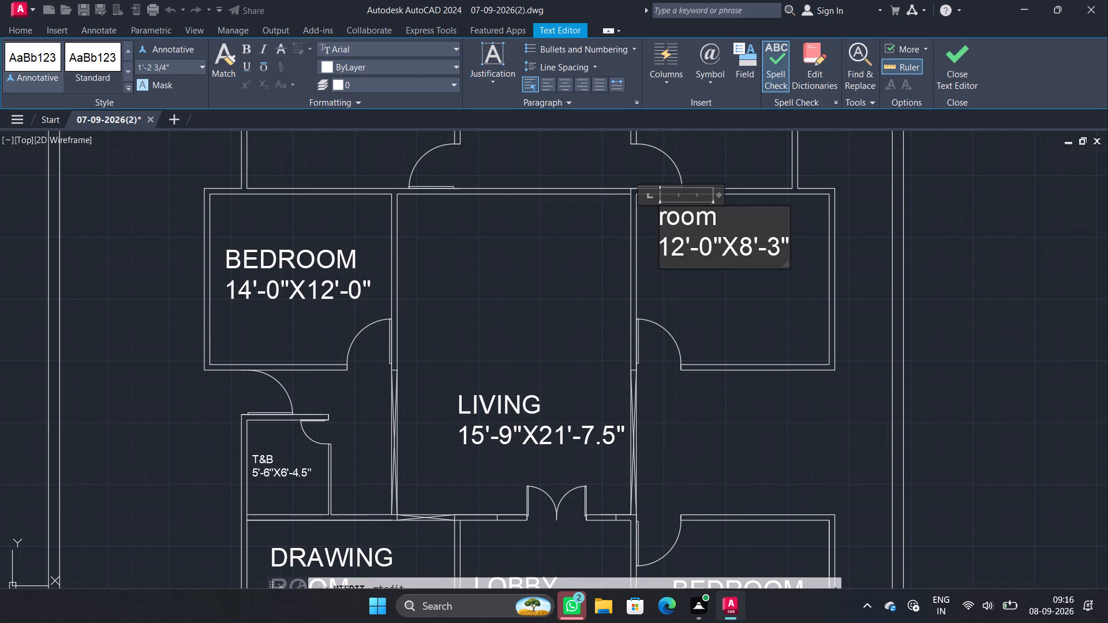
key(BackSpace)
key(BackSpace)
key(BackSpace)
key(BackSpace)
key(BackSpace)
key(BackSpace)
key(BackSpace)
key(BackSpace)
key(BackSpace)
key(BackSpace)
key(BackSpace)
key(BackSpace)
key(BackSpace)
key(BackSpace)
key(BackSpace)
key(BackSpace)
key(BackSpace)
key(BackSpace)
key(BackSpace)
key(BackSpace)
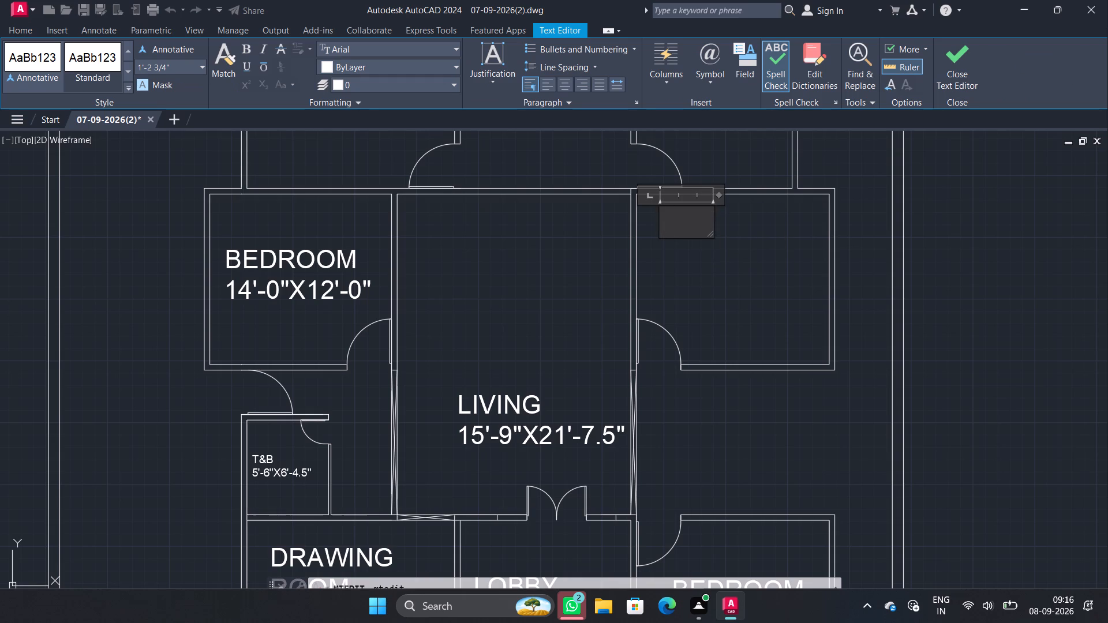
text(BEDROOM)
key(Return)
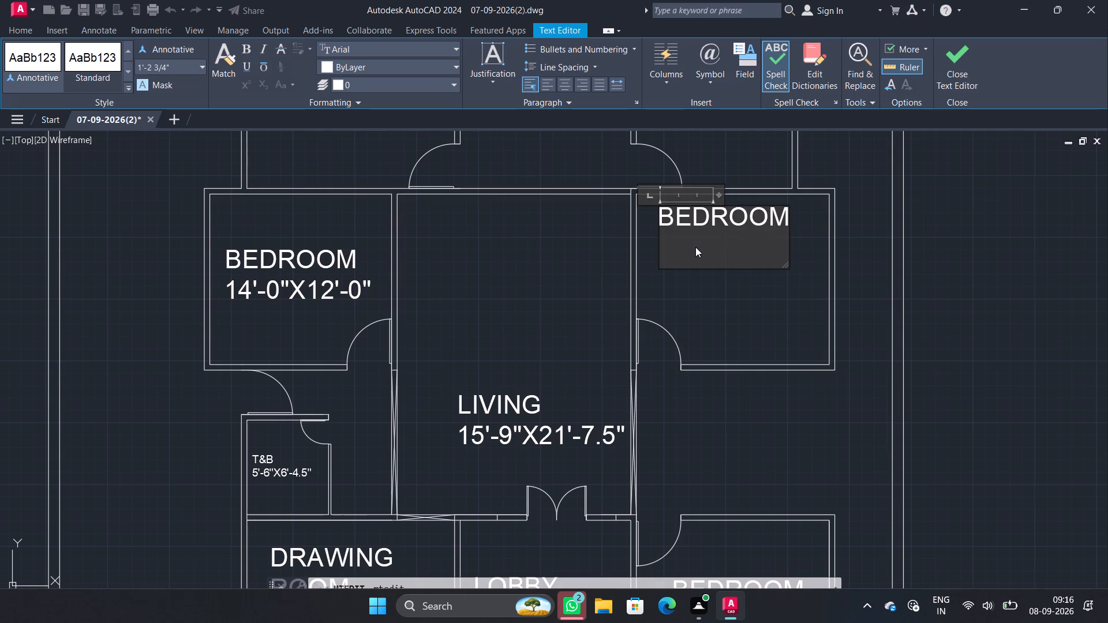
text(13'-)
text(0")
key(x)
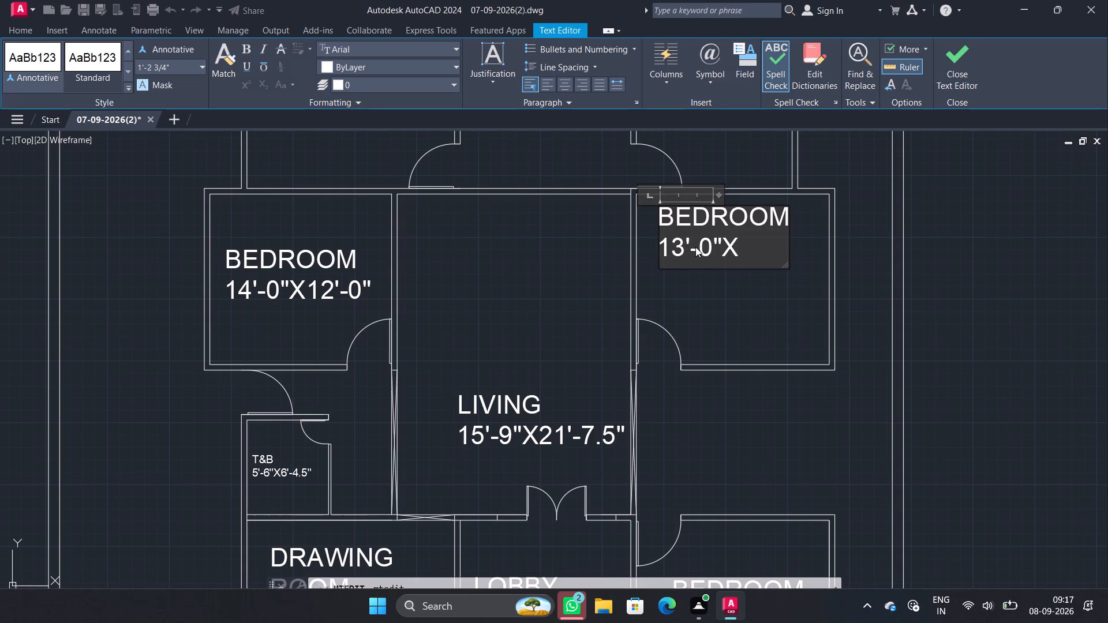
text(11-)
text(6")
click(724, 291)
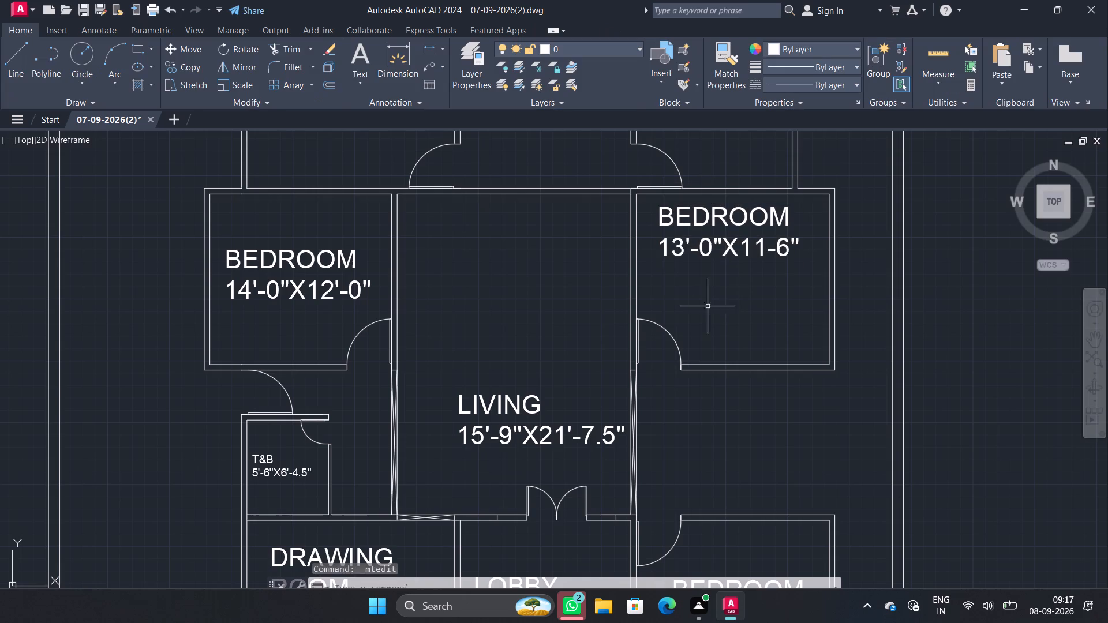
Replace the label text in the leftmost of the three rooms above LIVING with BEDROOM and 14'-0"X12'-0" below it.
scroll(530, 326, down, 1)
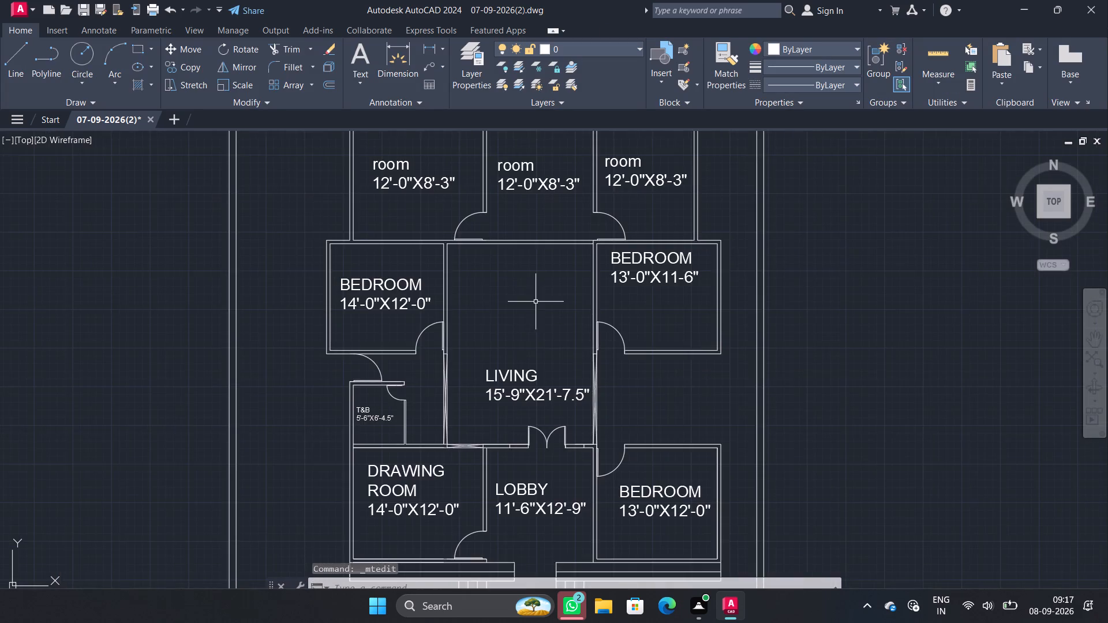
middle_drag(538, 299, 479, 385)
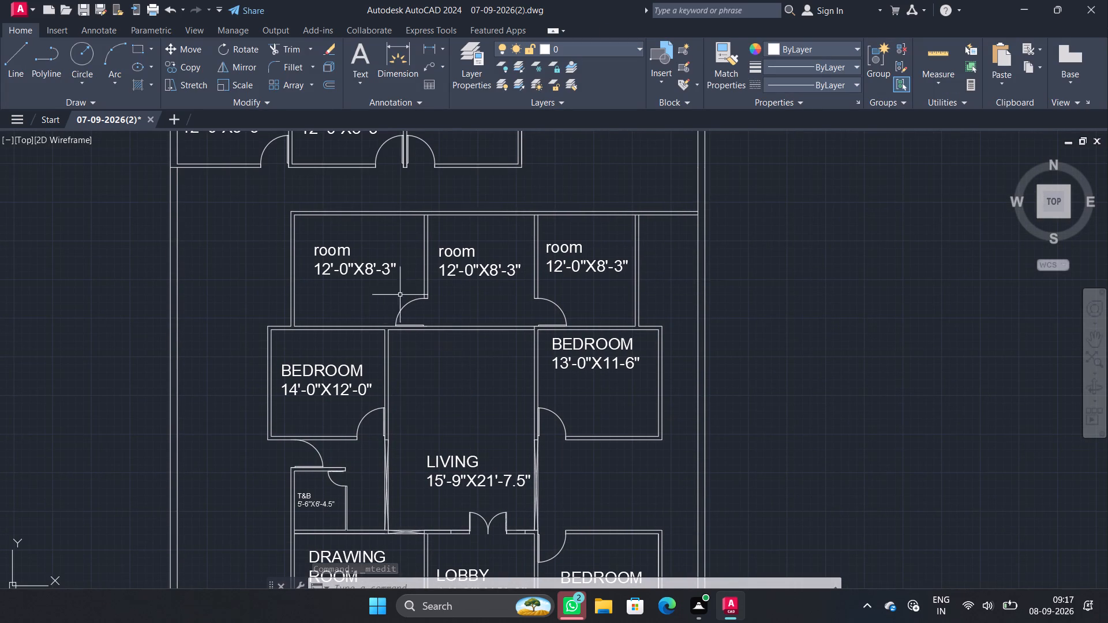
double_click(381, 269)
key(Right)
key(Right)
key(Right)
key(Right)
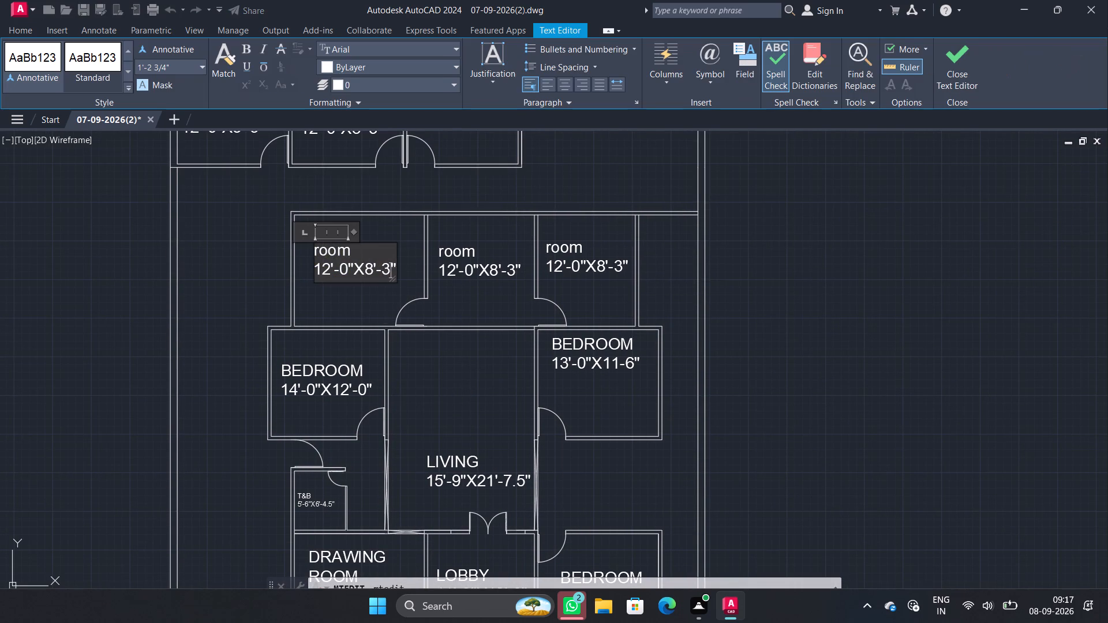
key(BackSpace)
key(BackSpace)
key(BackSpace)
key(BackSpace)
key(BackSpace)
key(BackSpace)
key(BackSpace)
key(BackSpace)
key(BackSpace)
key(BackSpace)
key(BackSpace)
key(BackSpace)
key(BackSpace)
key(BackSpace)
key(BackSpace)
key(BackSpace)
key(BackSpace)
key(BackSpace)
key(BackSpace)
key(BackSpace)
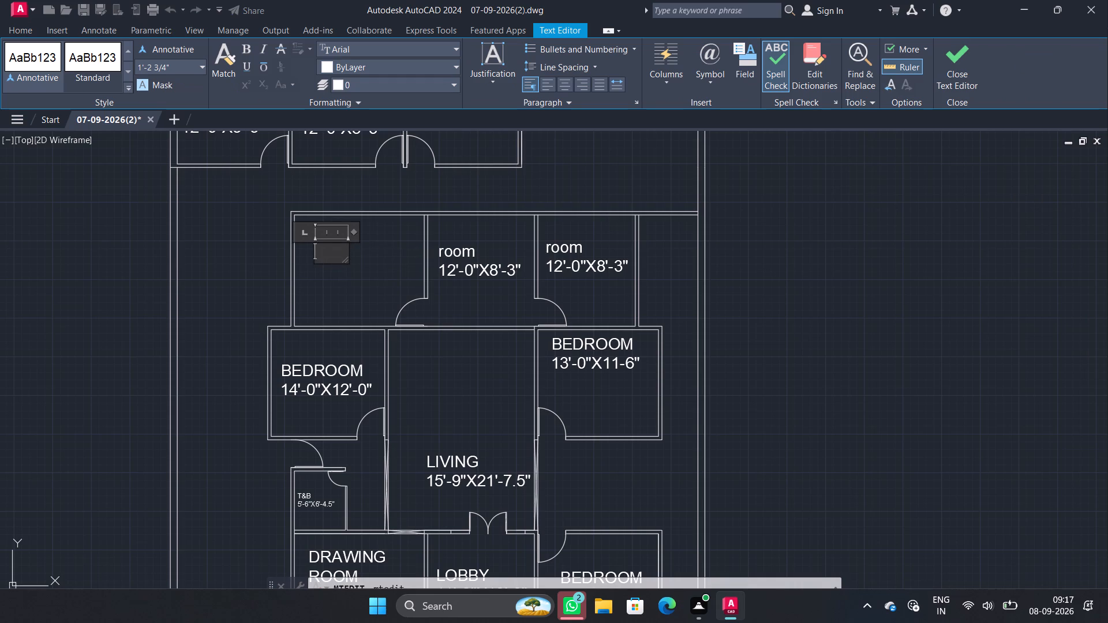
text(BR)
key(BackSpace)
text(EDROOM)
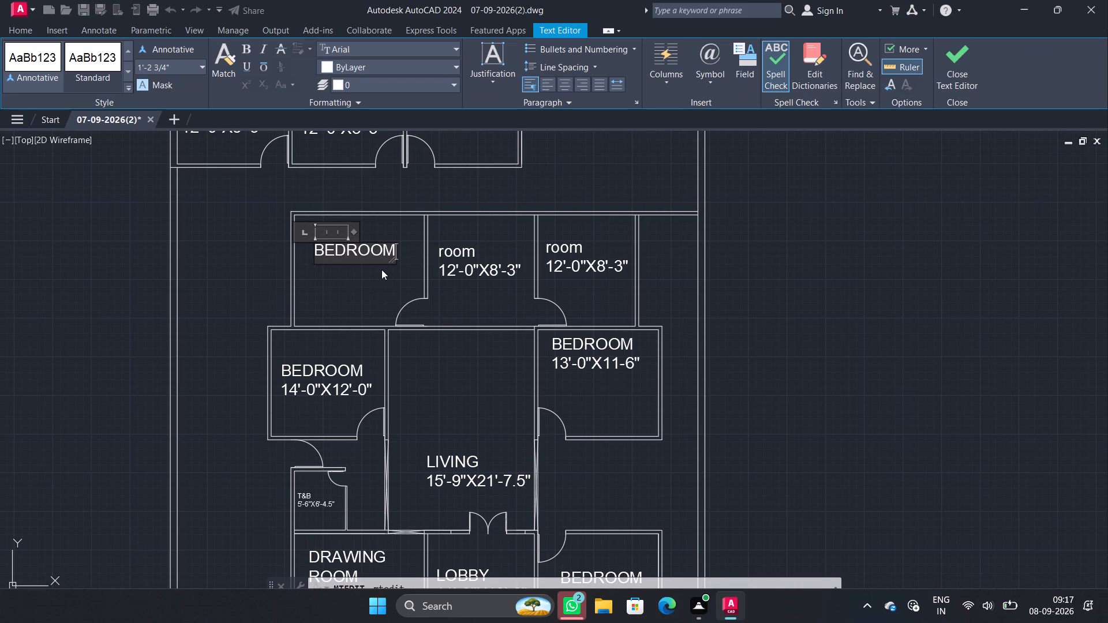
key(Return)
text(14'-)
text(0")
key(x)
text(12)
key(apostrophe)
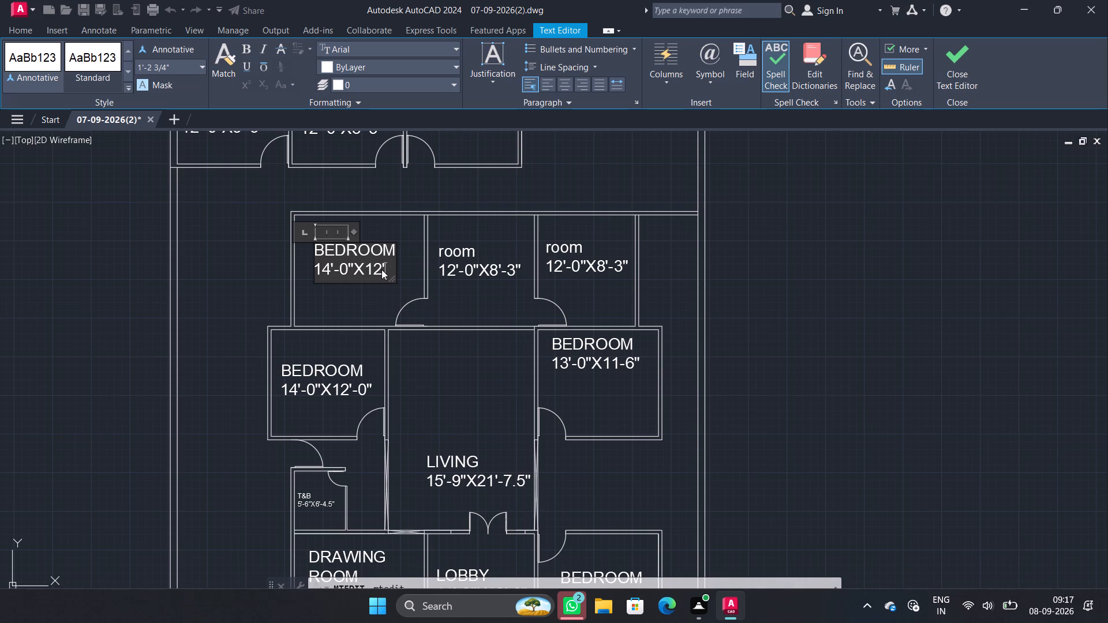
text(-0")
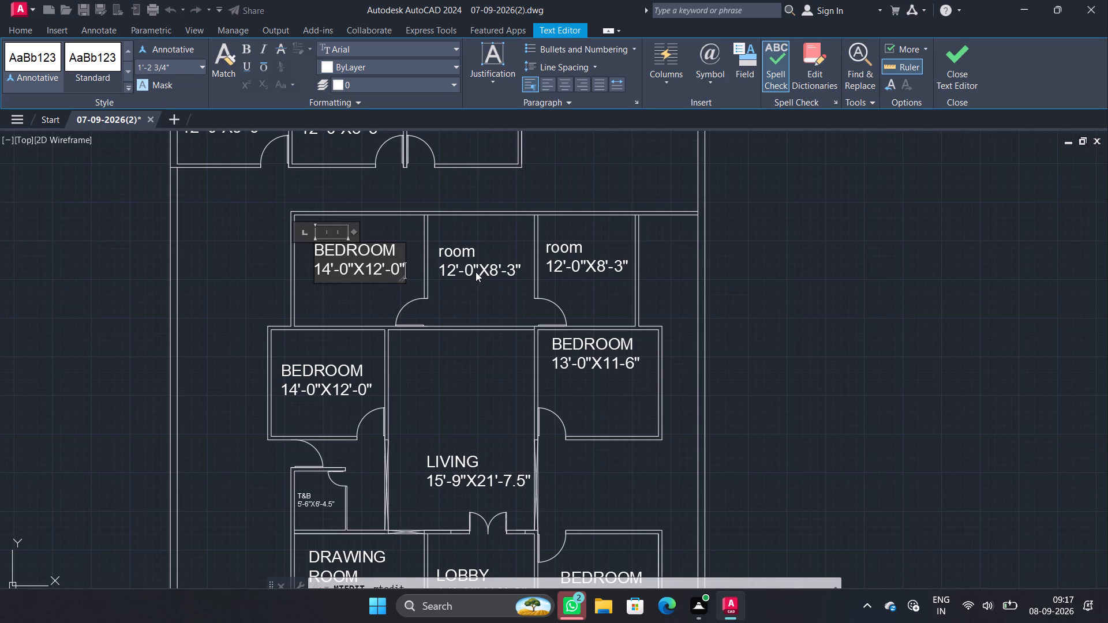
double_click(476, 272)
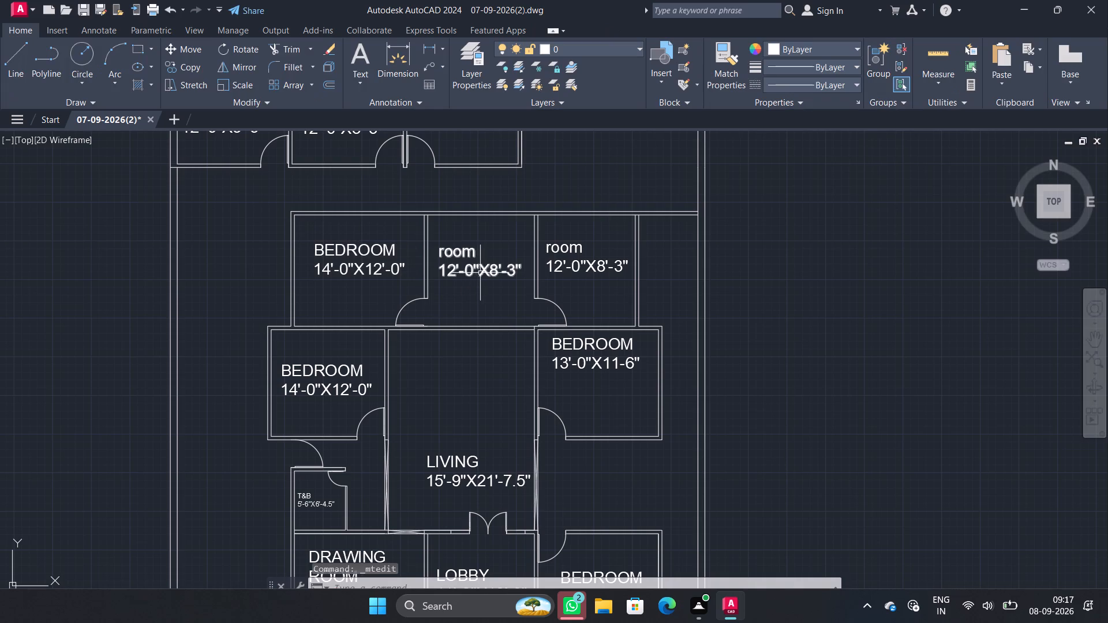
Delete the placeholder room label in the middle of the three rooms above LIVING.
click(464, 251)
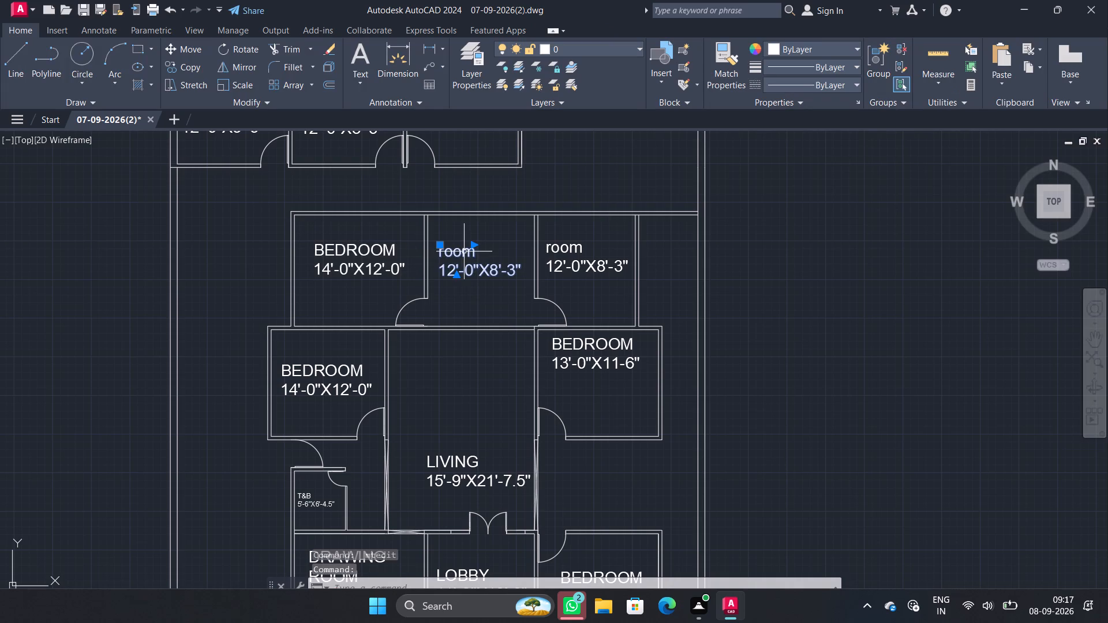
key(Delete)
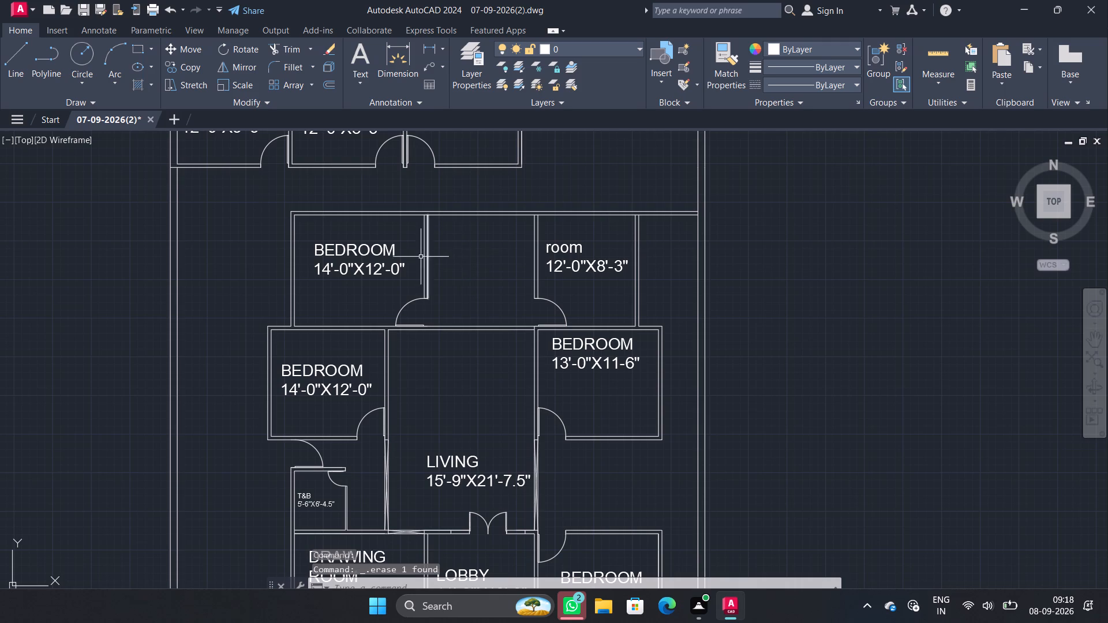
Copy the 14'-0"X12'-0" BEDROOM label from the leftmost room above LIVING into the empty middle room beside it.
click(394, 250)
key(c)
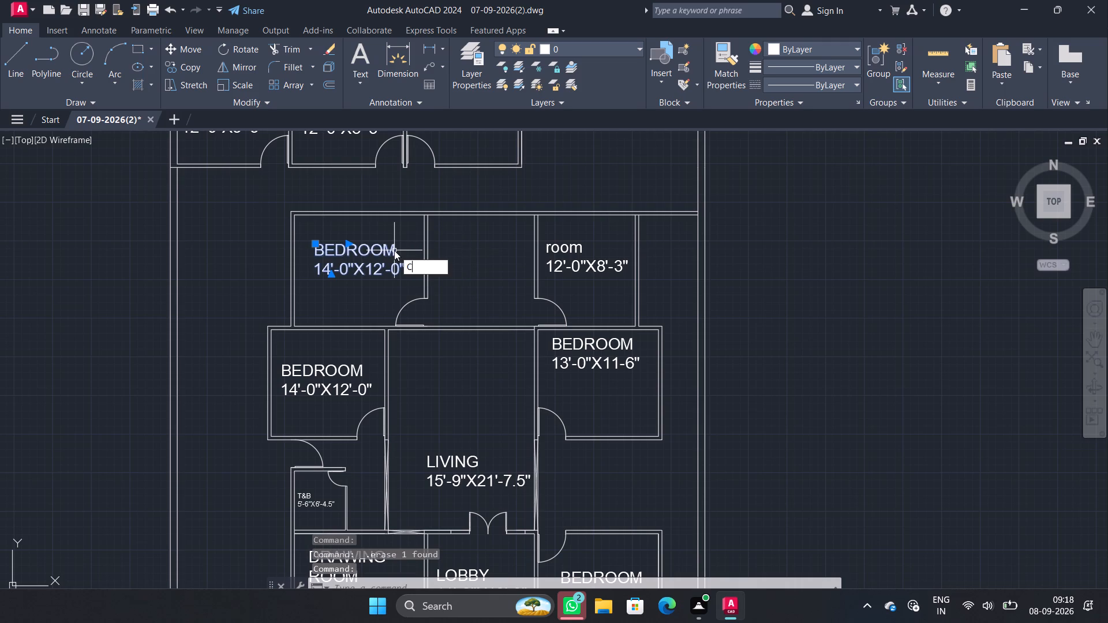
key(o)
key(Return)
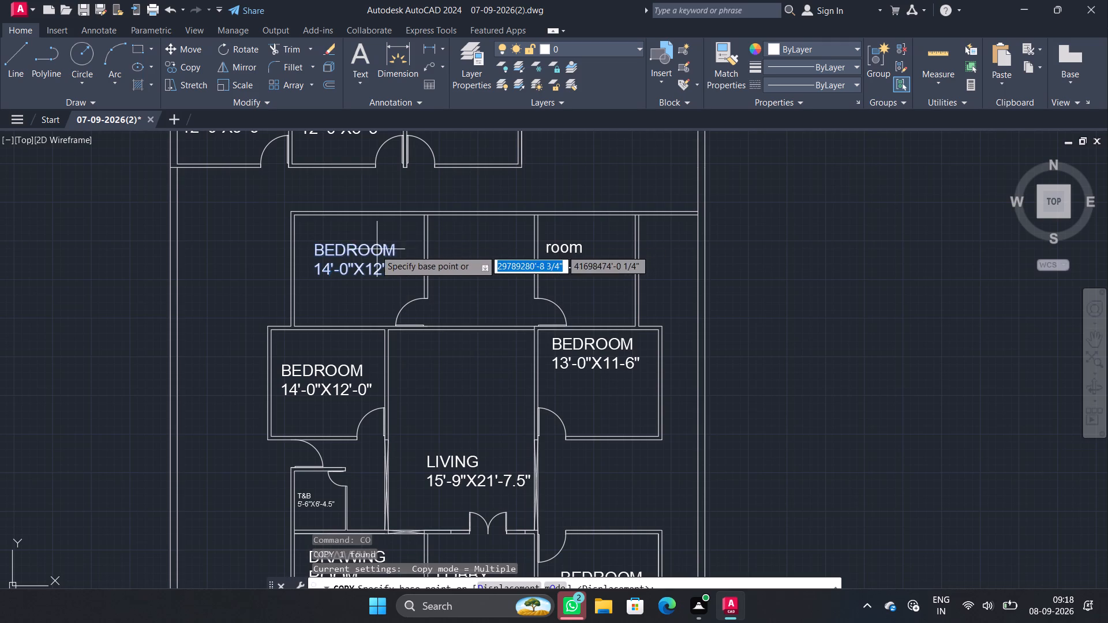
drag(335, 245, 348, 245)
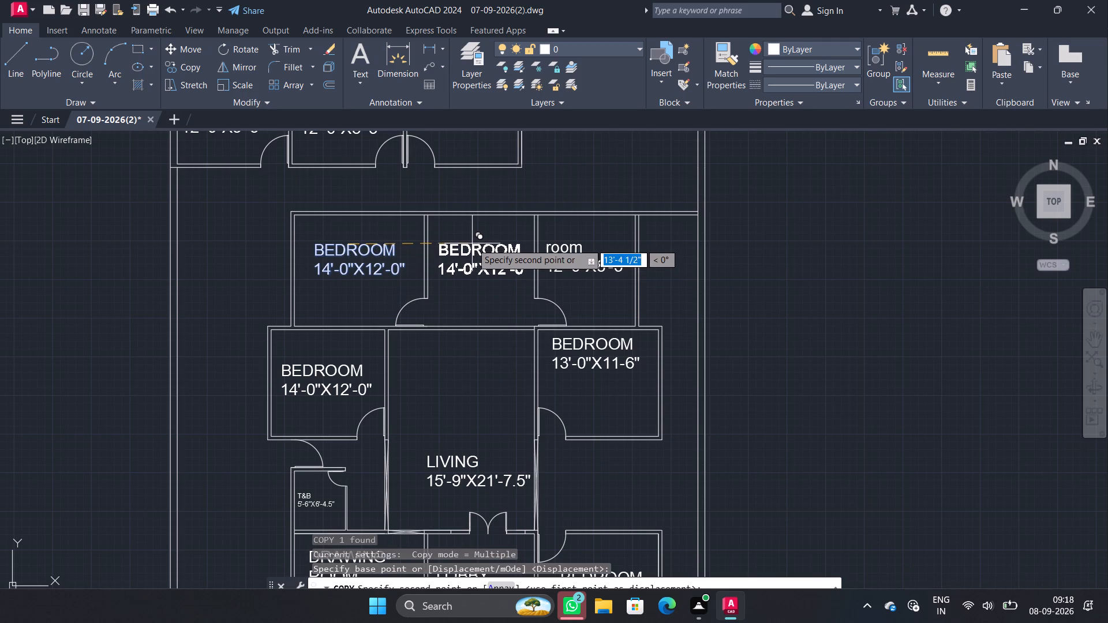
click(472, 243)
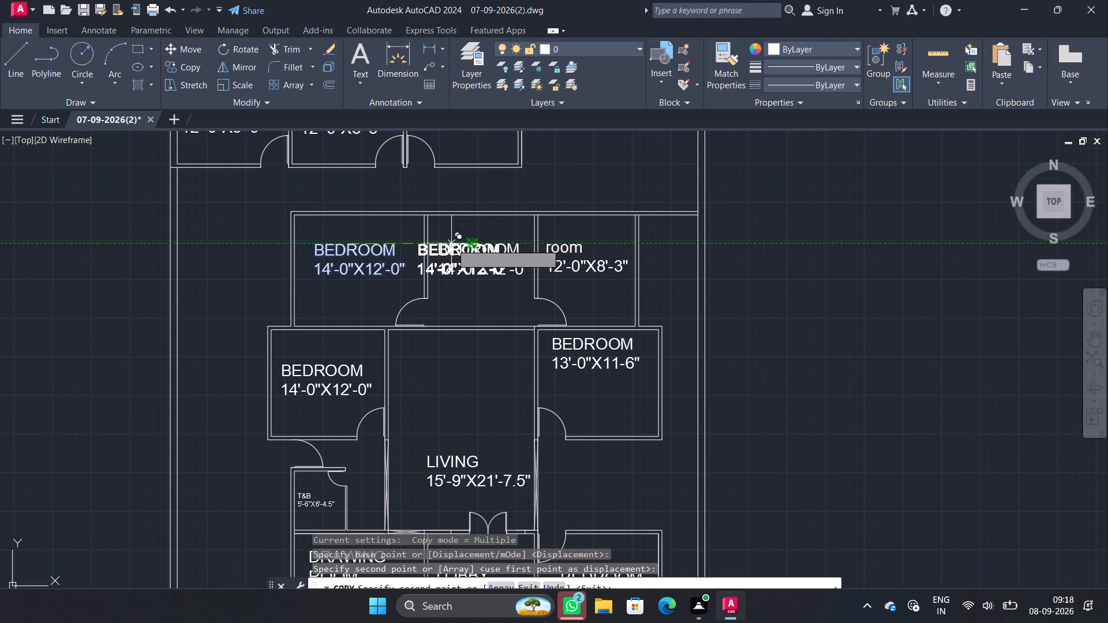
key(Escape)
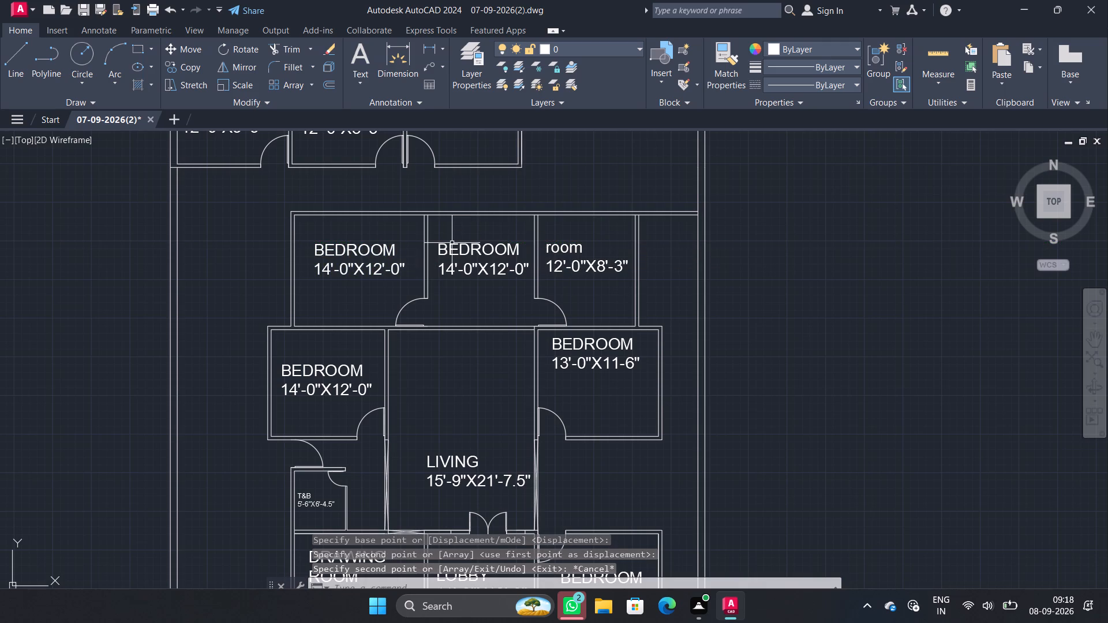
Change the dimensions in the middle room's copied BEDROOM label to 11'-0"X12'-0".
double_click(461, 264)
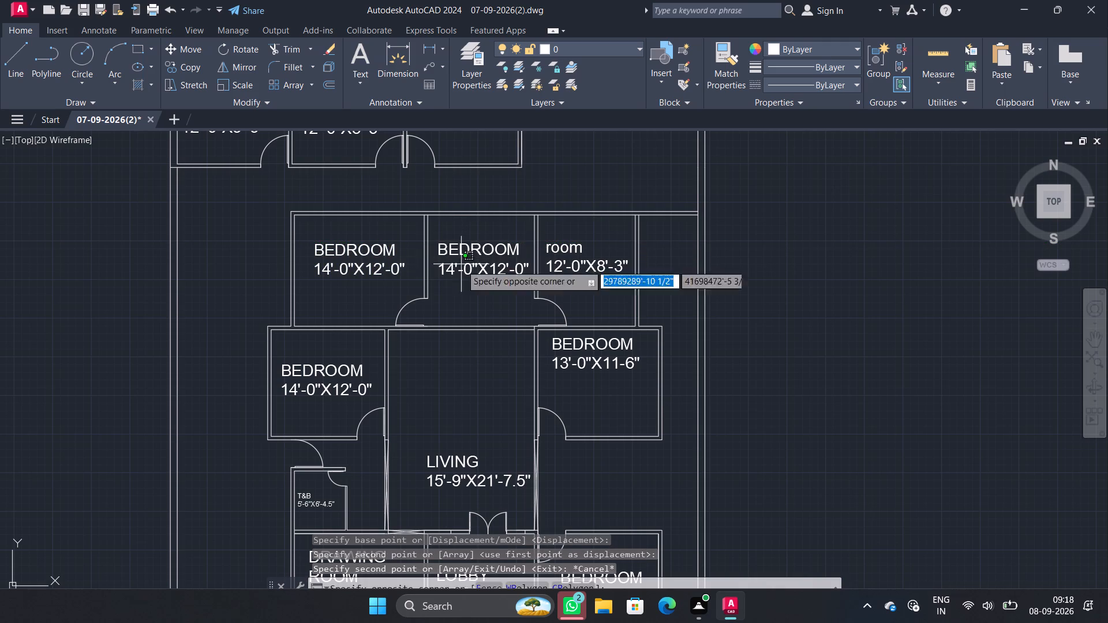
double_click(451, 271)
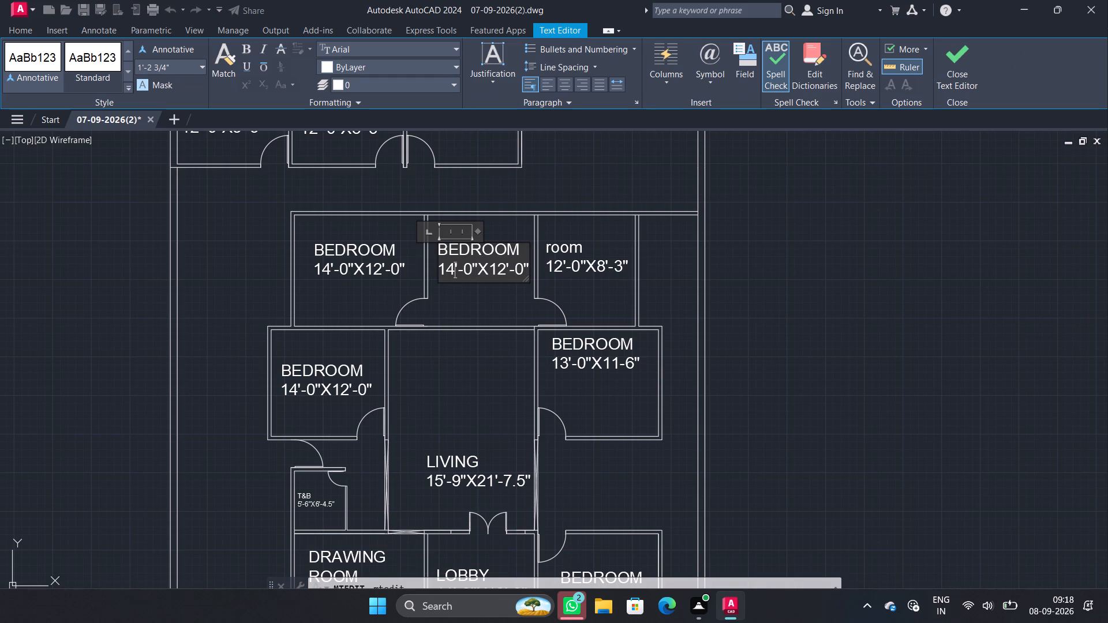
key(BackSpace)
key(1)
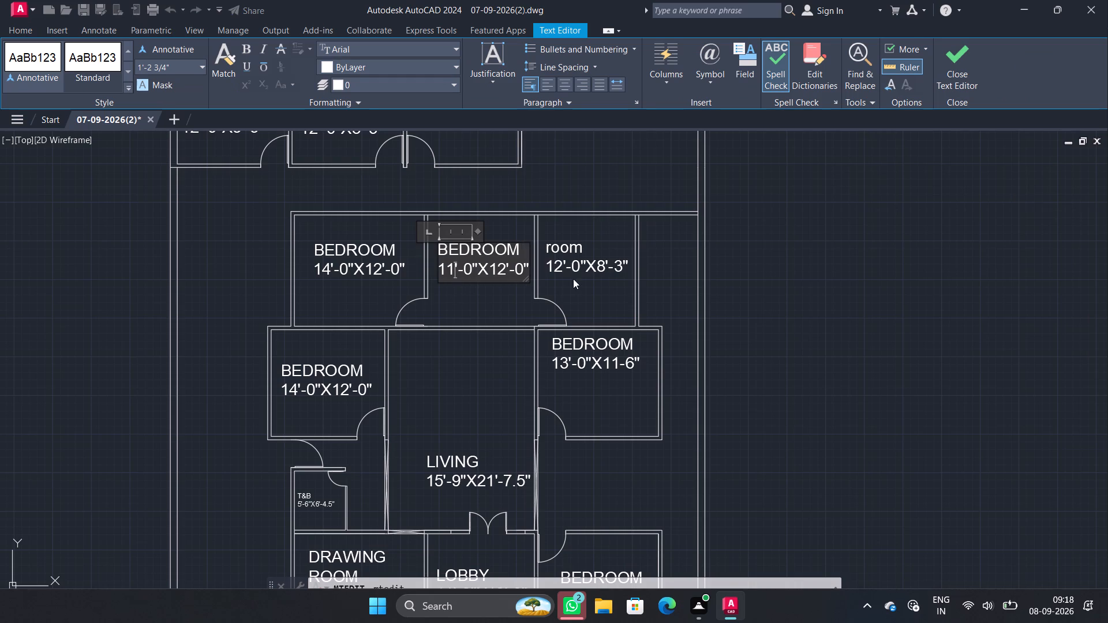
double_click(575, 271)
Delete the placeholder room label in the rightmost of the three rooms above LIVING.
click(578, 267)
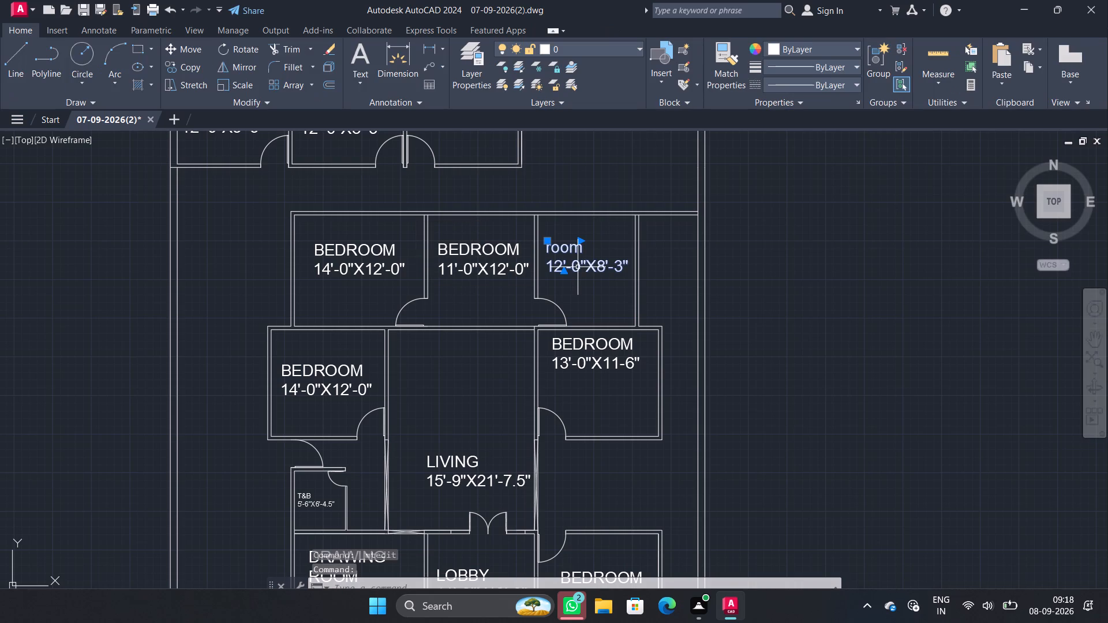
key(Delete)
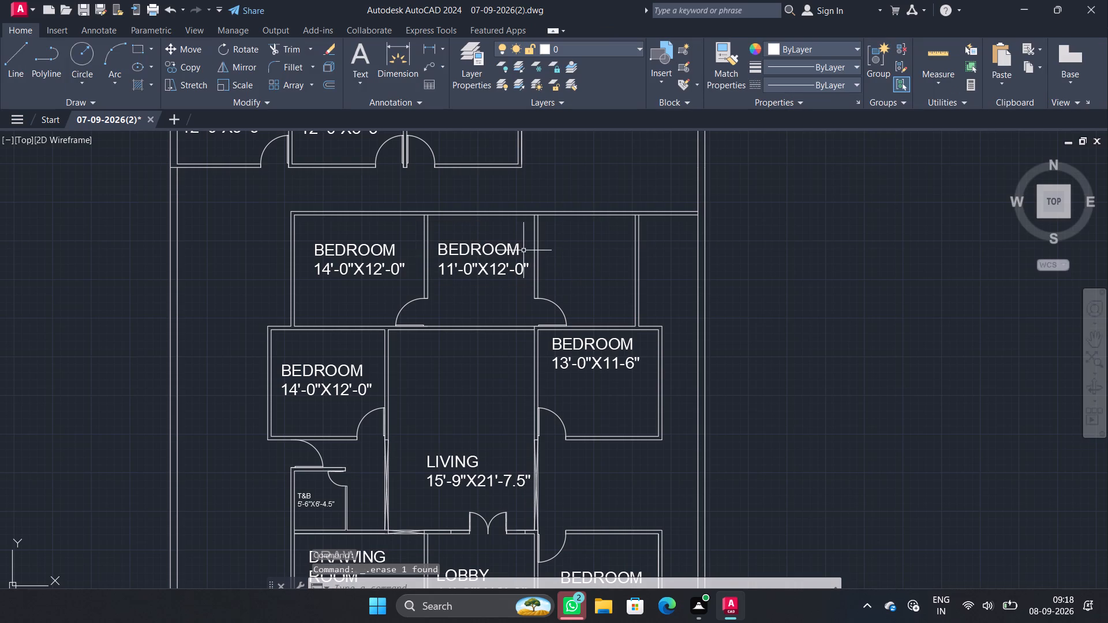
Copy the middle room's BEDROOM label into the empty rightmost room of the three above LIVING.
click(511, 250)
key(c)
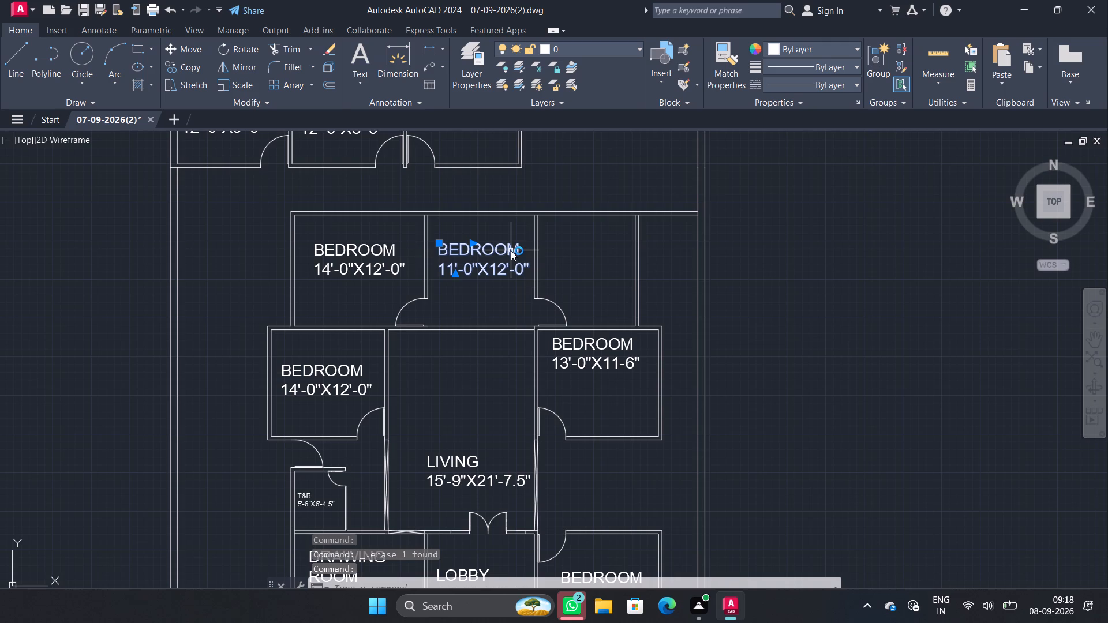
key(o)
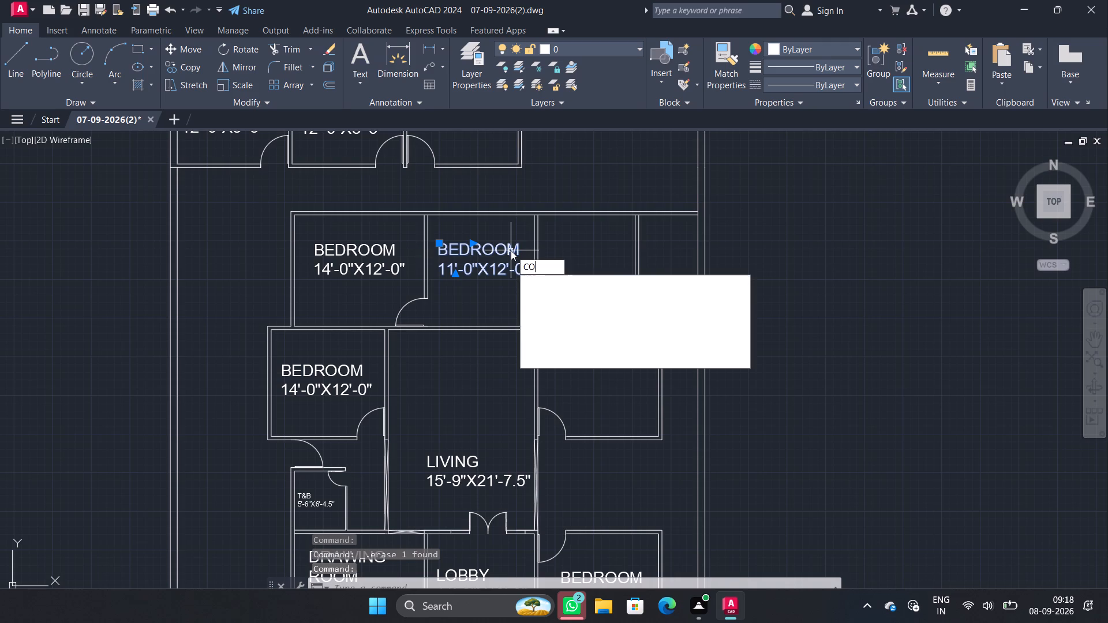
key(Return)
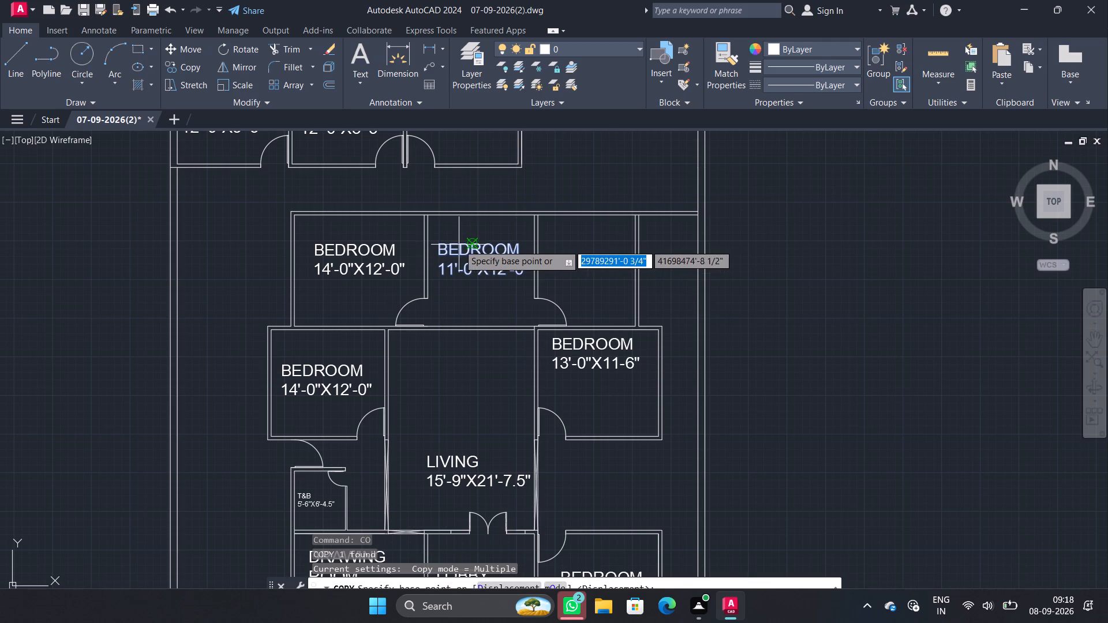
click(459, 245)
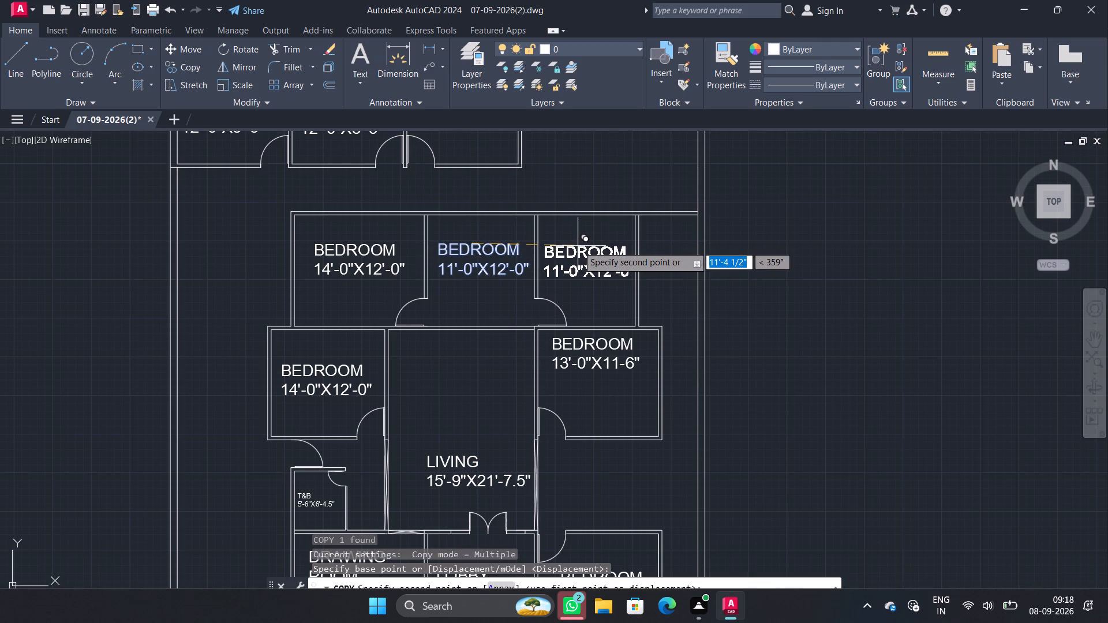
click(578, 246)
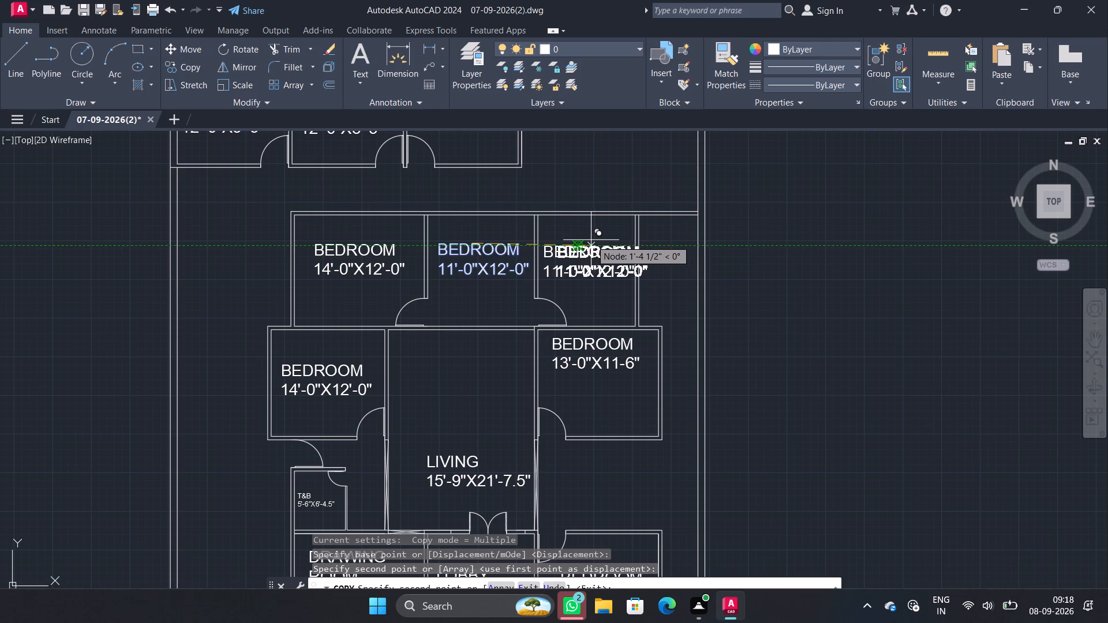
key(Escape)
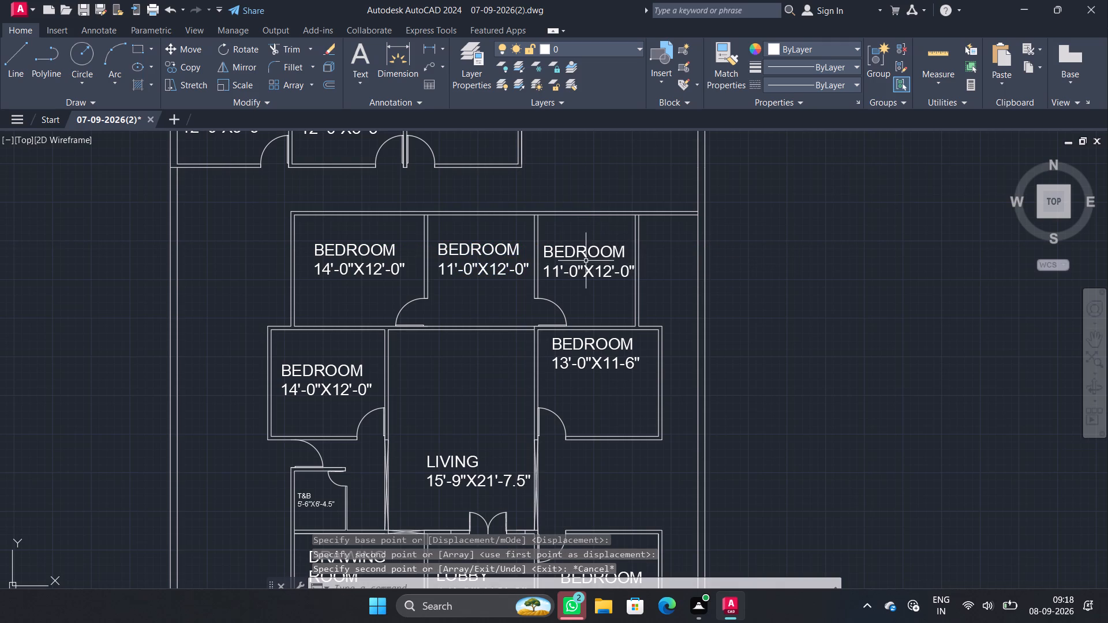
Replace the copied label text in the rightmost room with KITCHEN and 10'-6"X12'-0" below it.
click(585, 269)
double_click(585, 269)
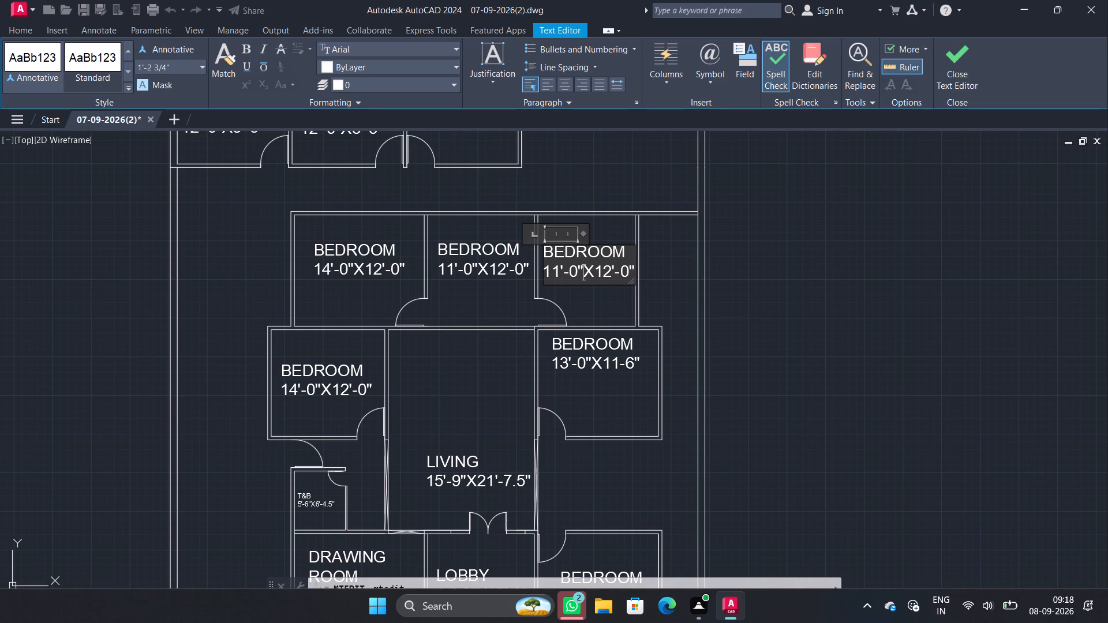
key(Right)
key(Right)
key(Right)
key(Right)
key(Right)
key(Right)
key(Right)
key(Right)
key(Right)
key(Right)
key(Right)
key(Right)
key(Right)
key(Right)
key(BackSpace)
key(BackSpace)
key(BackSpace)
key(BackSpace)
key(BackSpace)
key(BackSpace)
key(BackSpace)
key(BackSpace)
key(BackSpace)
key(BackSpace)
key(BackSpace)
key(BackSpace)
key(BackSpace)
key(BackSpace)
key(BackSpace)
key(BackSpace)
key(BackSpace)
key(BackSpace)
key(BackSpace)
key(BackSpace)
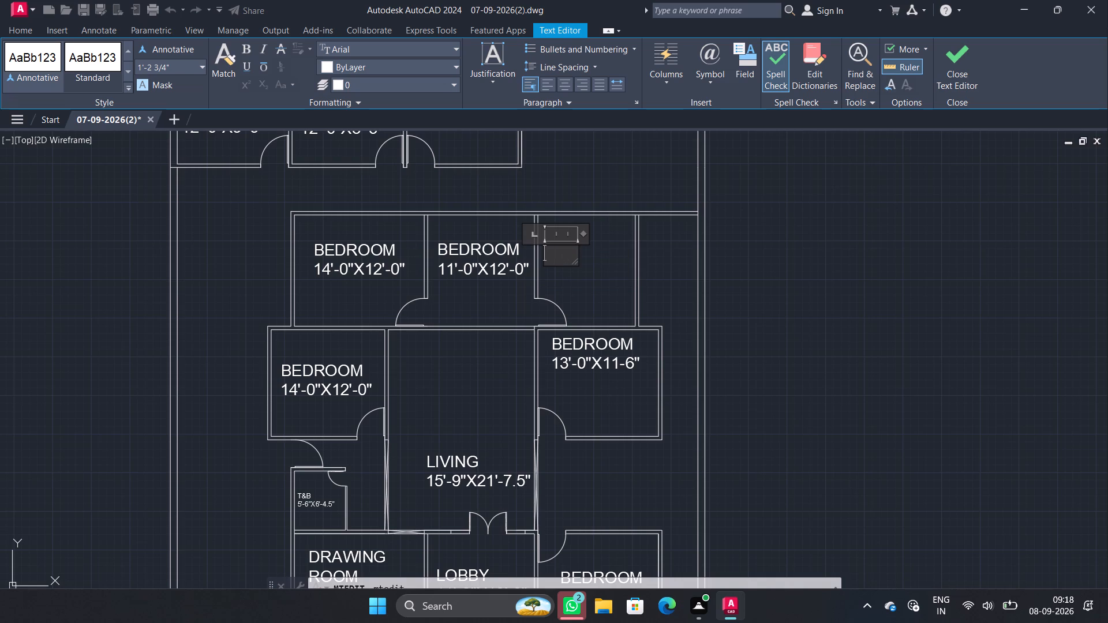
text(KITCHEN)
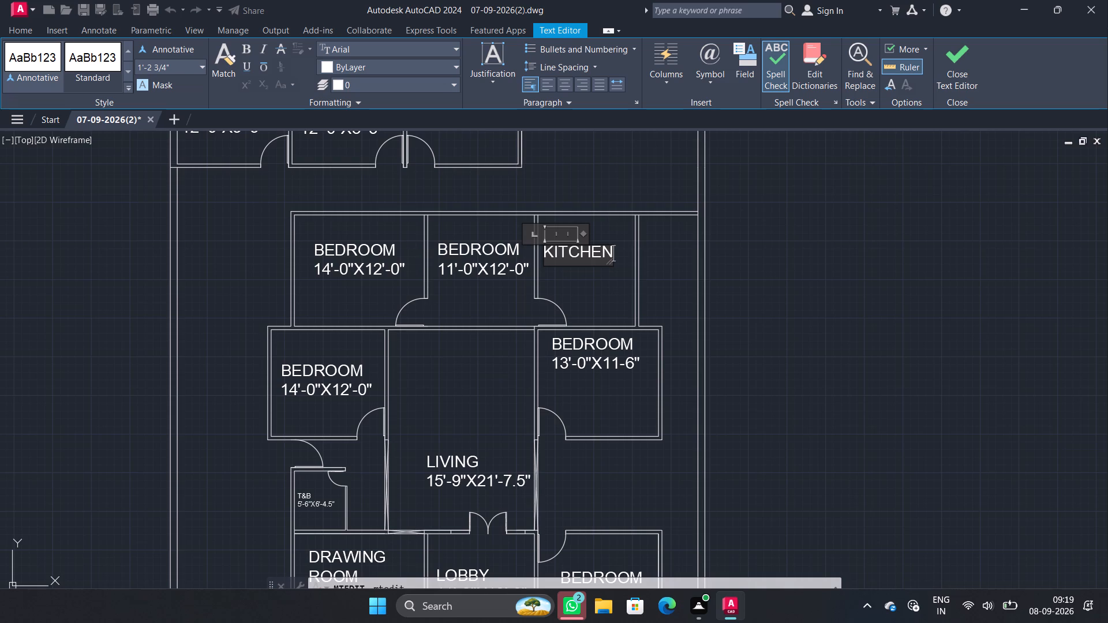
key(Return)
text(10'-)
text(6")
key(x)
text(12'-0")
click(766, 270)
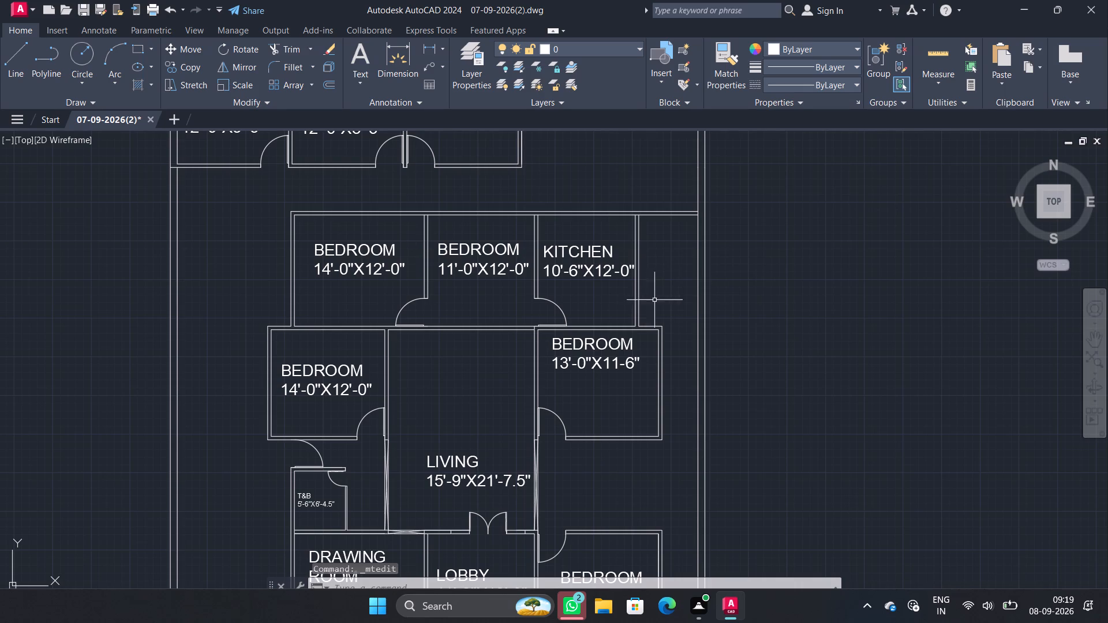
Draw a line 4' down from the door-side end of the 13'-0"X11-6 BEDROOM's lower wall, continuing 12' to the right.
scroll(647, 239, down, 1)
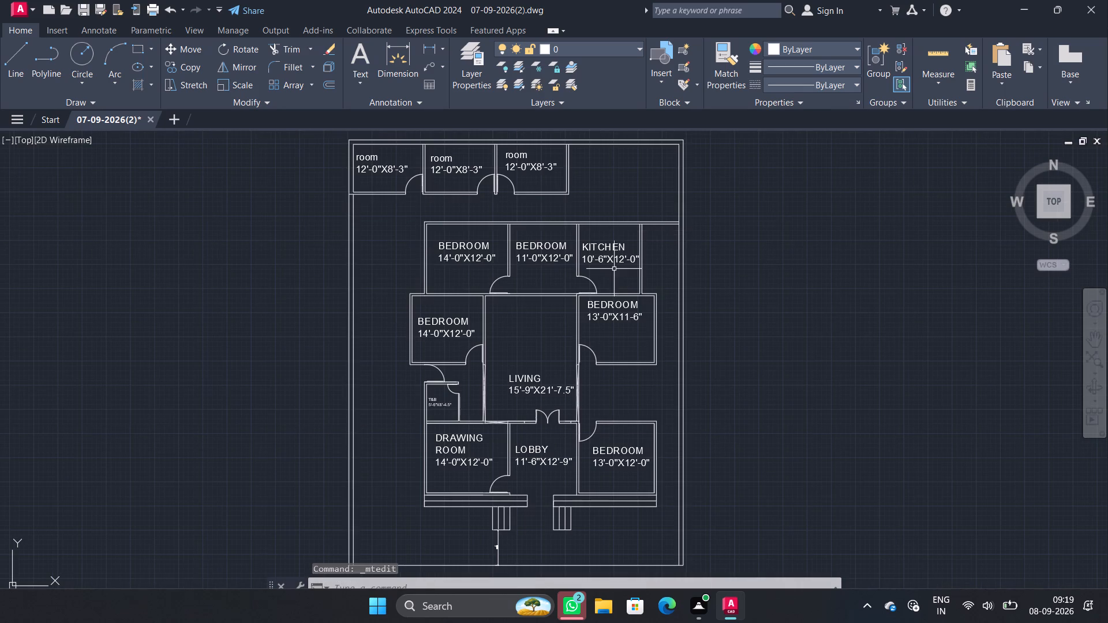
middle_drag(540, 314, 552, 293)
middle_drag(550, 303, 540, 310)
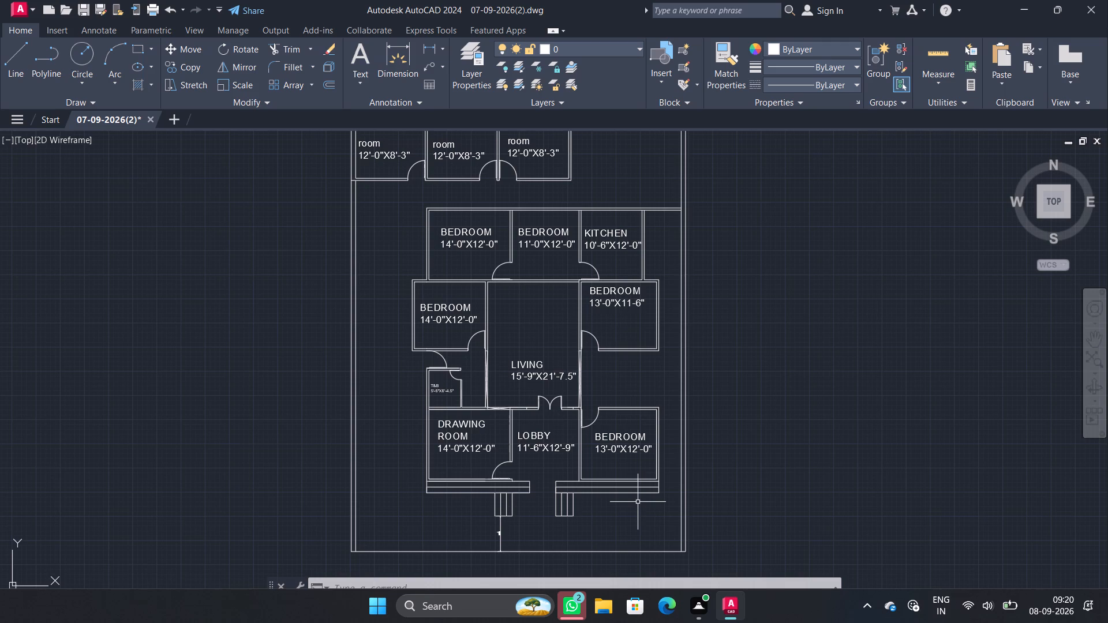
scroll(627, 374, up, 2)
key(l)
key(Return)
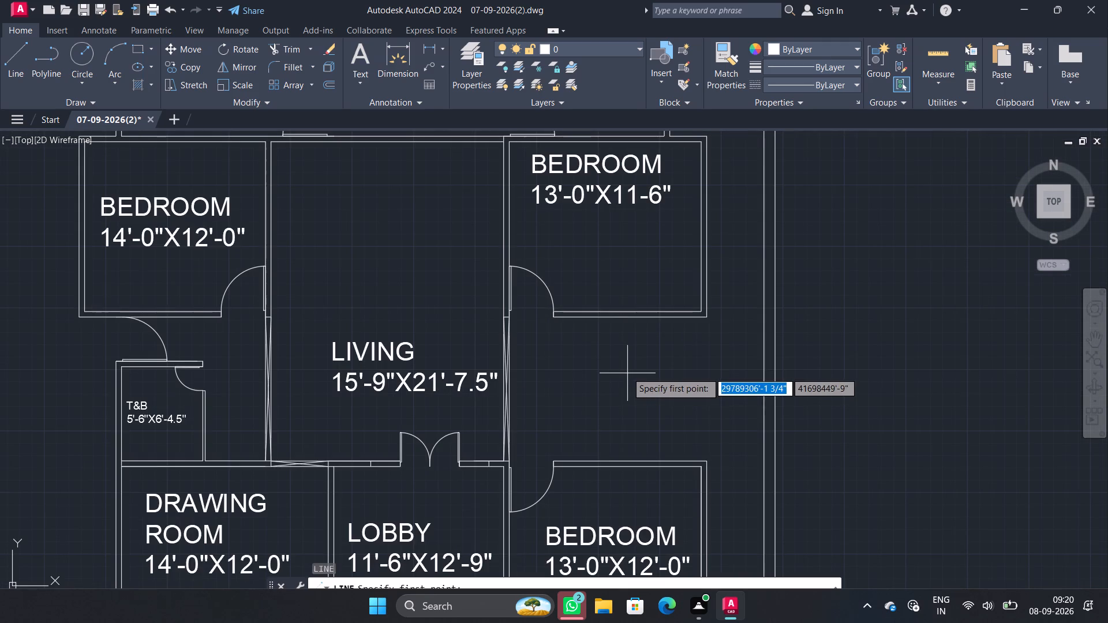
click(549, 321)
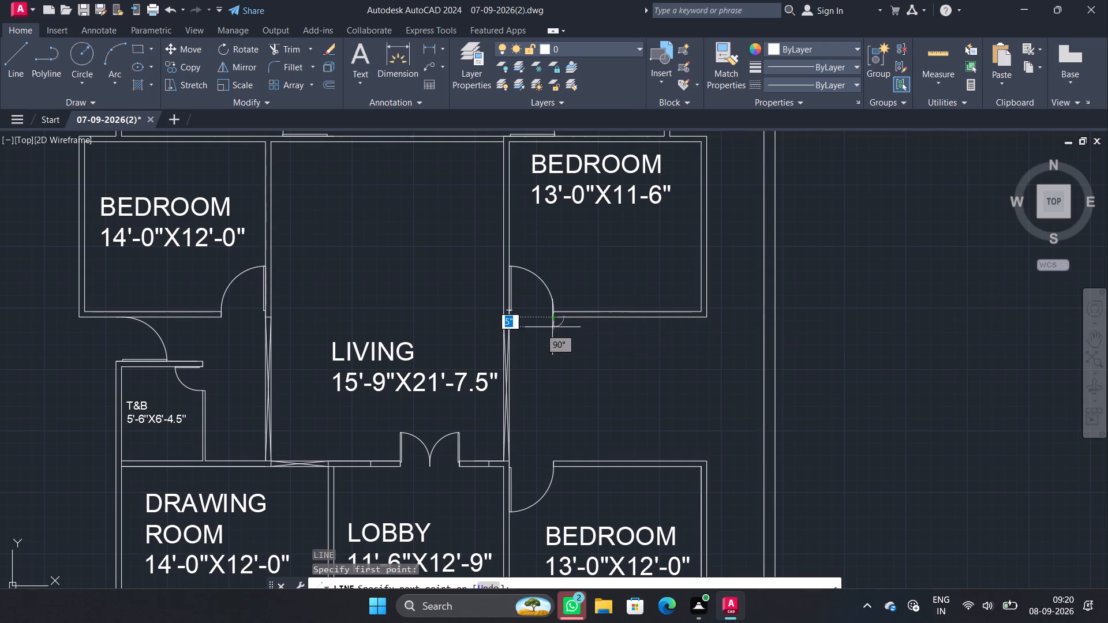
text(4')
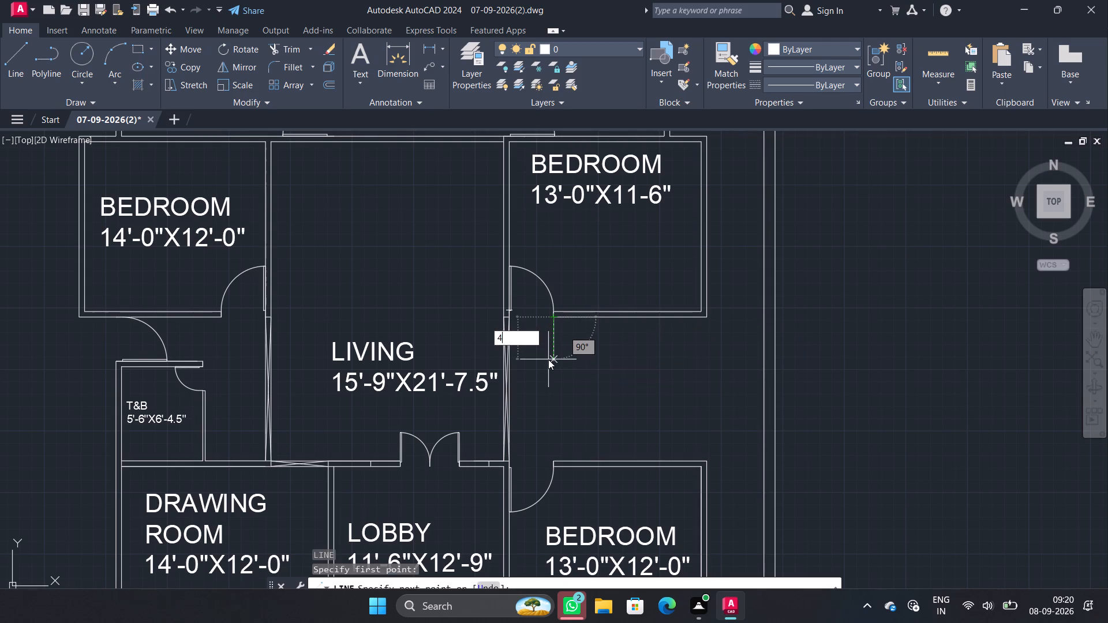
key(Return)
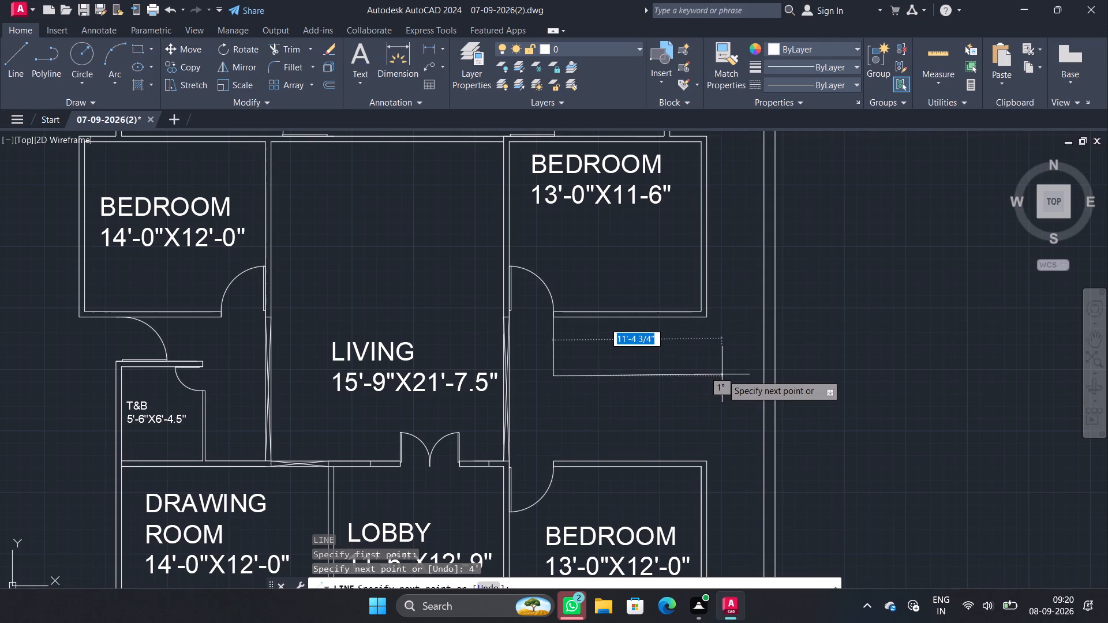
text(12')
key(Return)
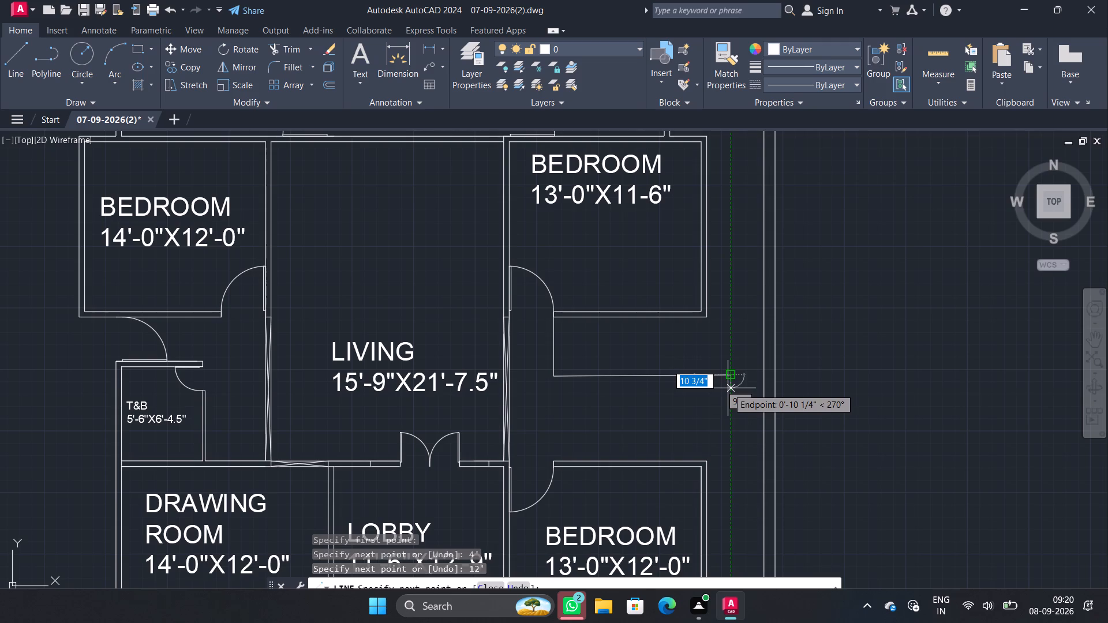
key(Escape)
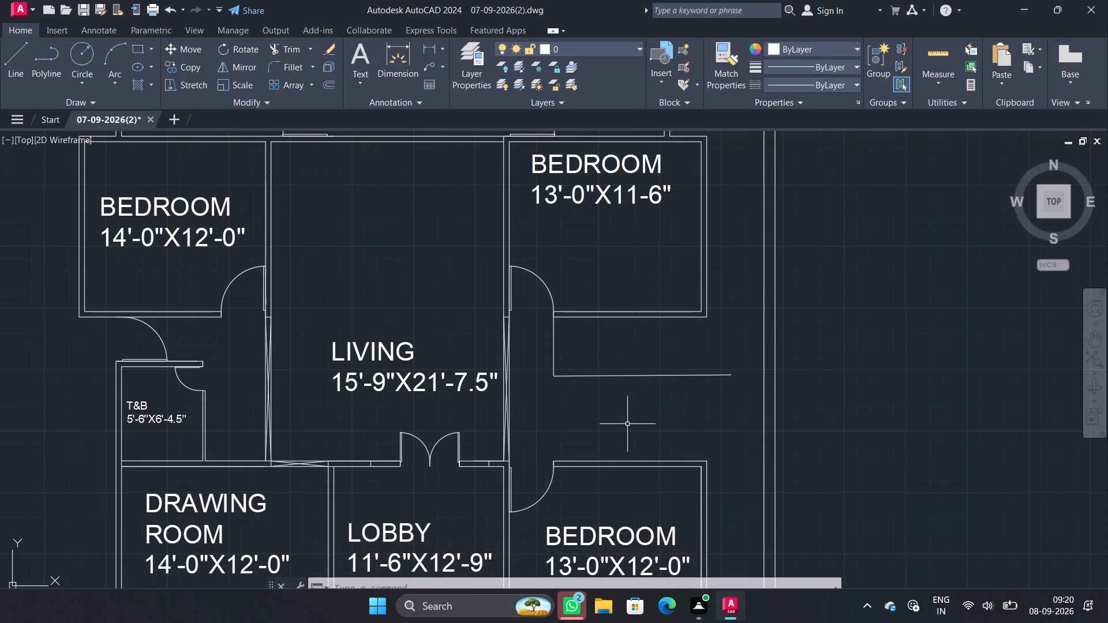
Draw a line 4' up from the door-side end of the 13'-0"X12'-0" BEDROOM's upper wall, 12' right, and up to the existing line's end.
key(l)
key(Return)
click(552, 457)
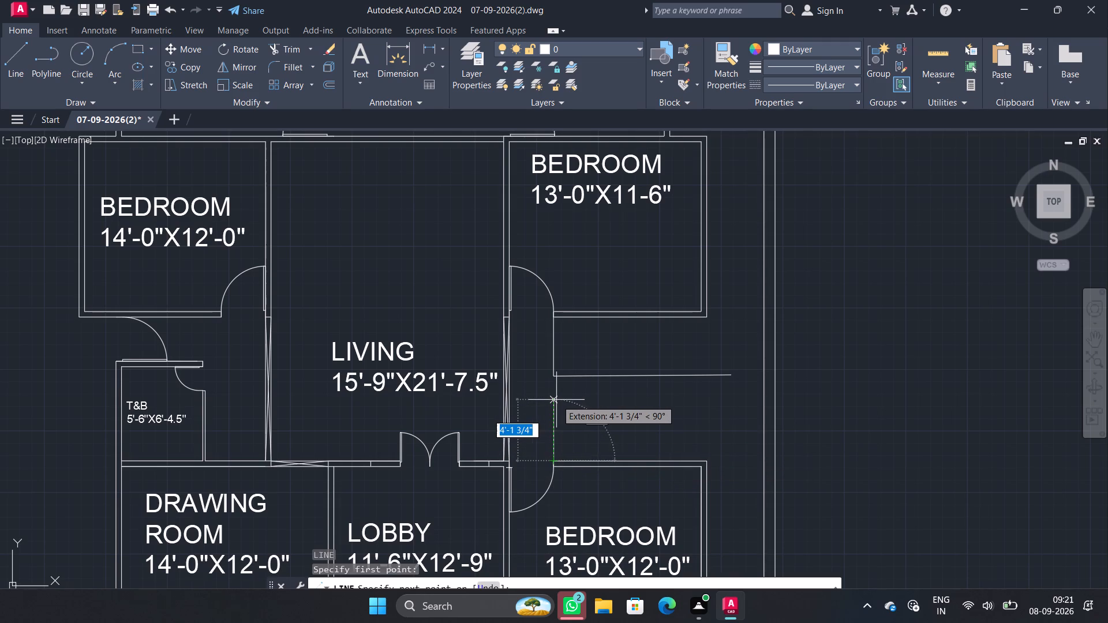
text(4')
key(Return)
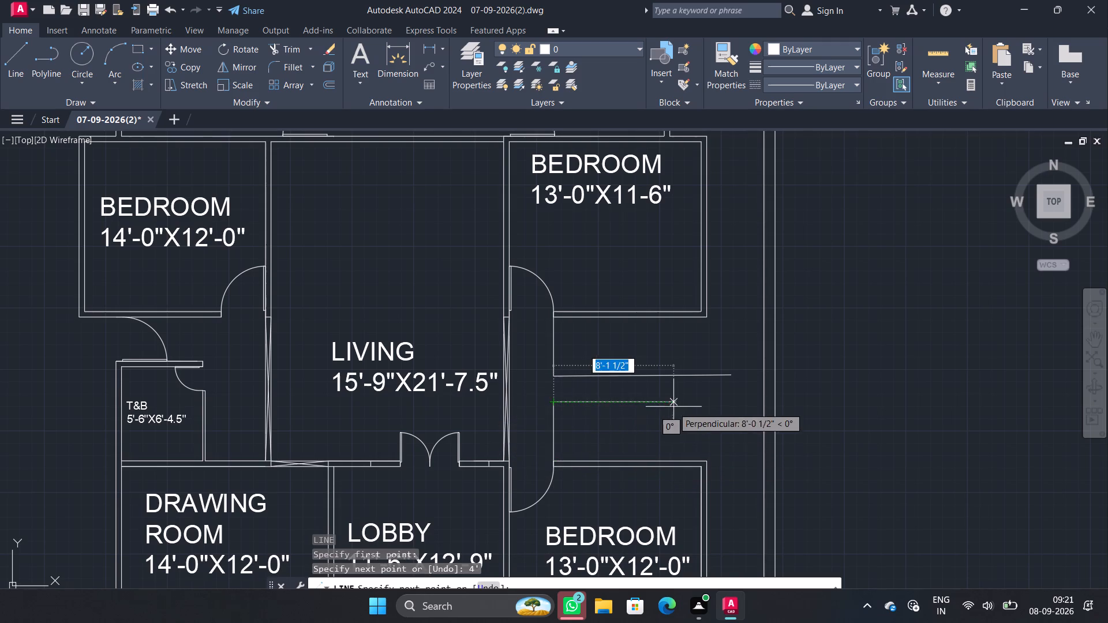
click(733, 400)
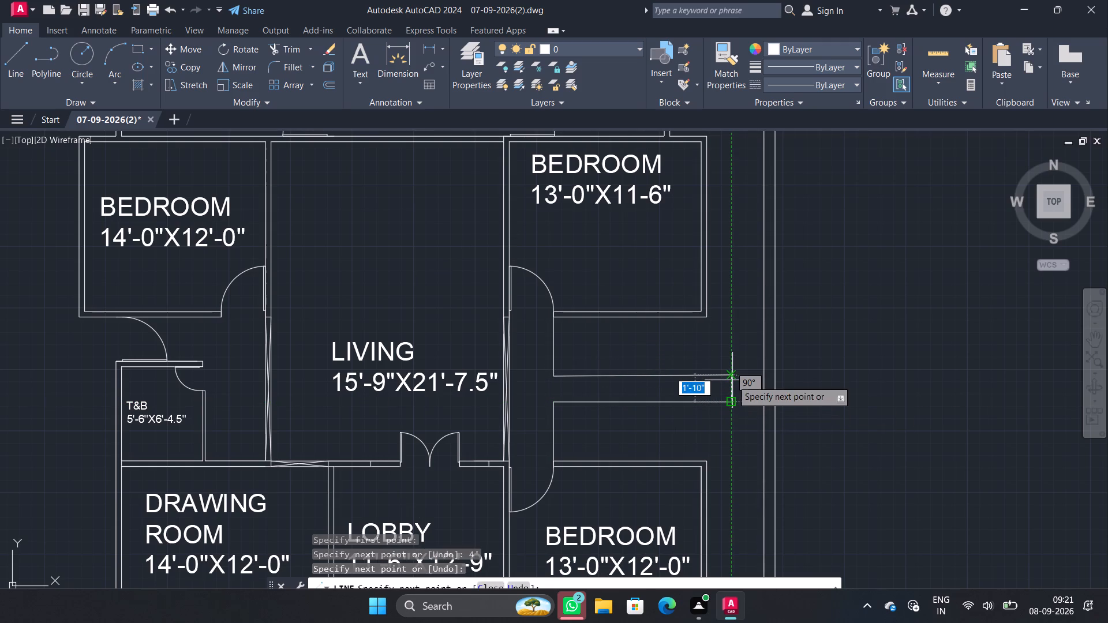
click(732, 380)
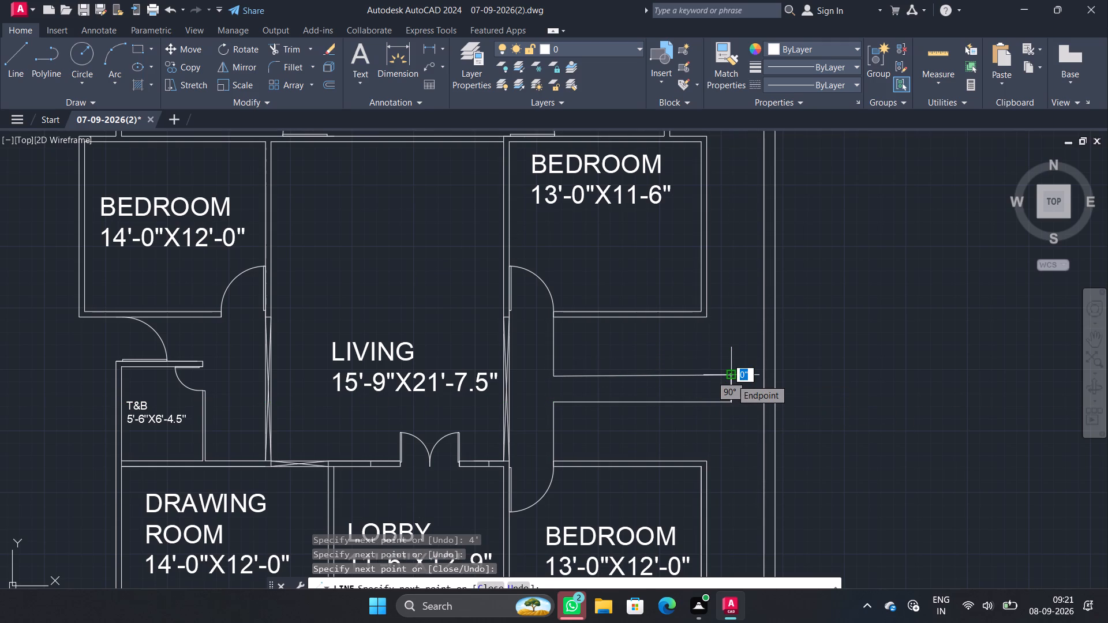
key(Escape)
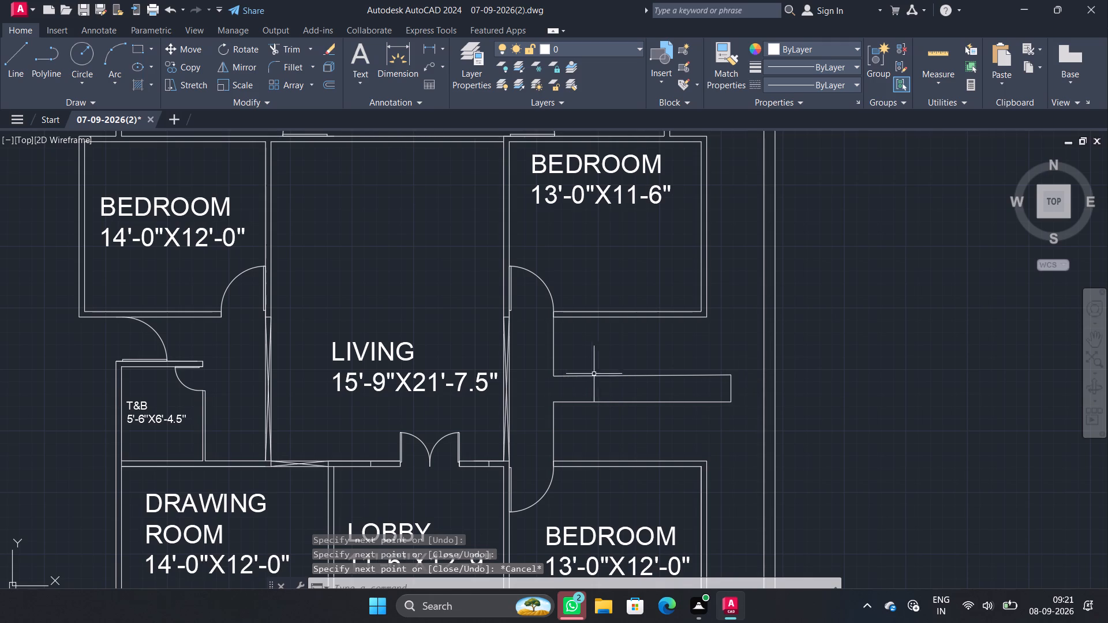
Copy the upper 4' vertical line 10" to the right with Ortho on.
click(552, 355)
text(CO)
key(Return)
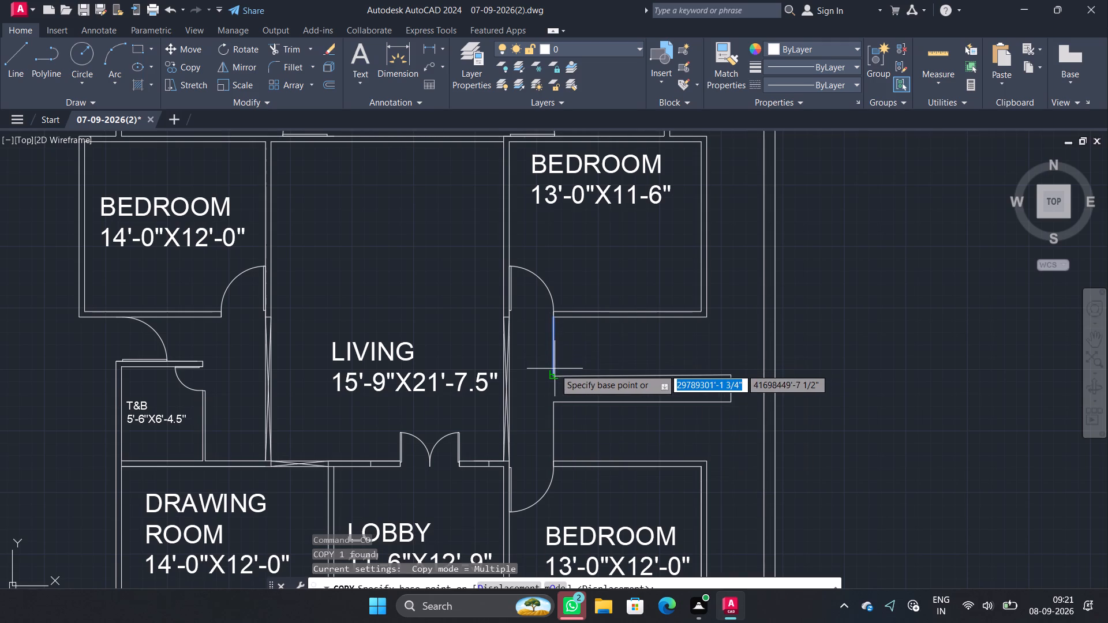
click(553, 371)
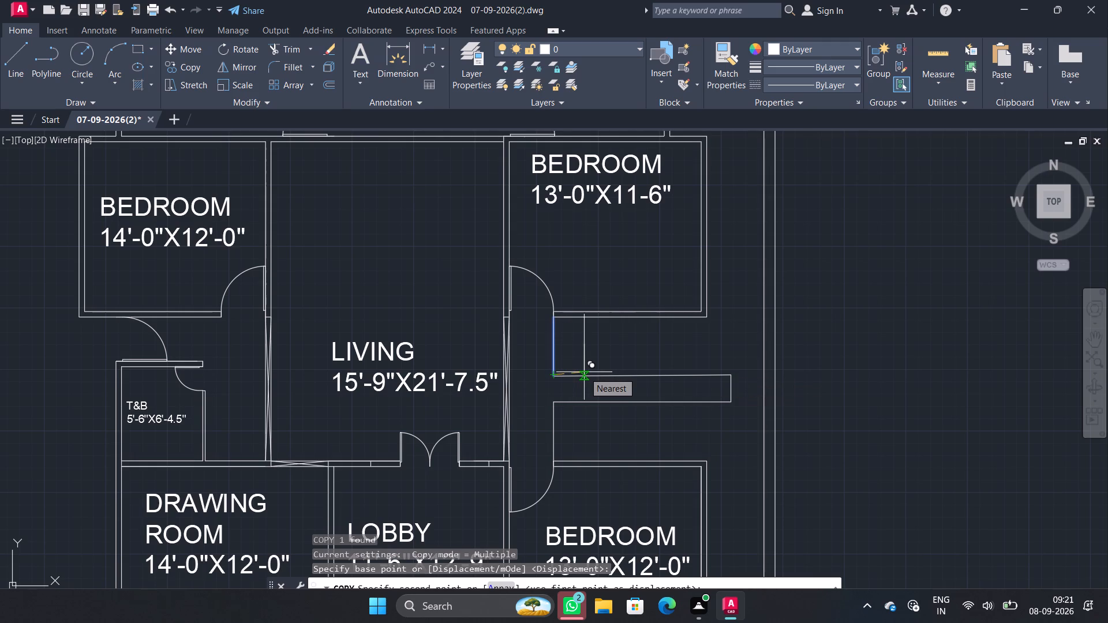
key(F8)
text(10)
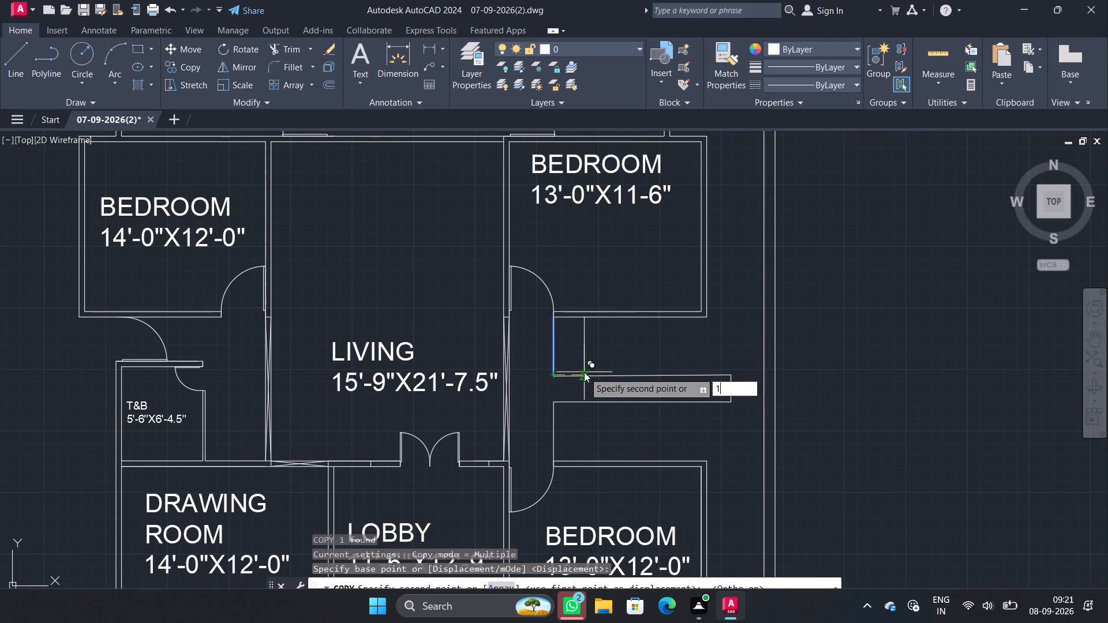
key(shift+quotedbl)
key(Return)
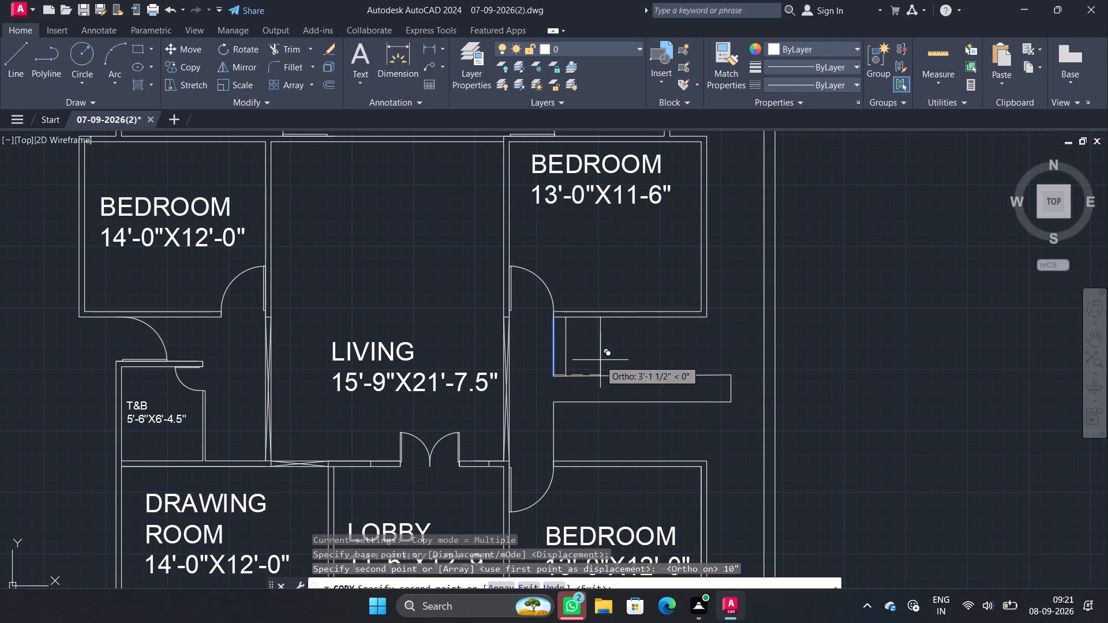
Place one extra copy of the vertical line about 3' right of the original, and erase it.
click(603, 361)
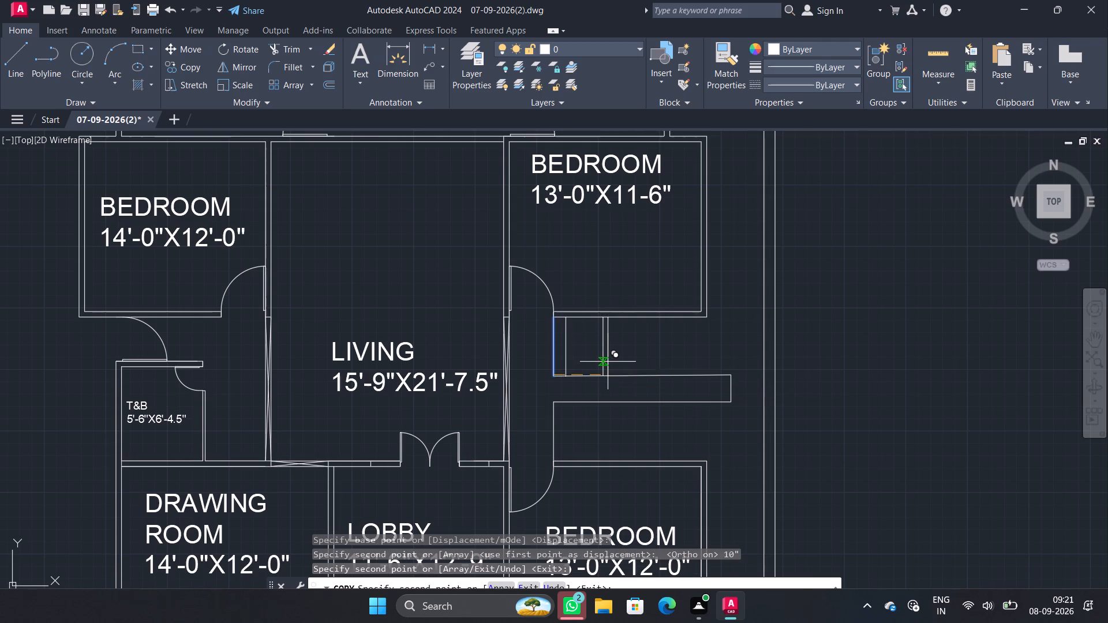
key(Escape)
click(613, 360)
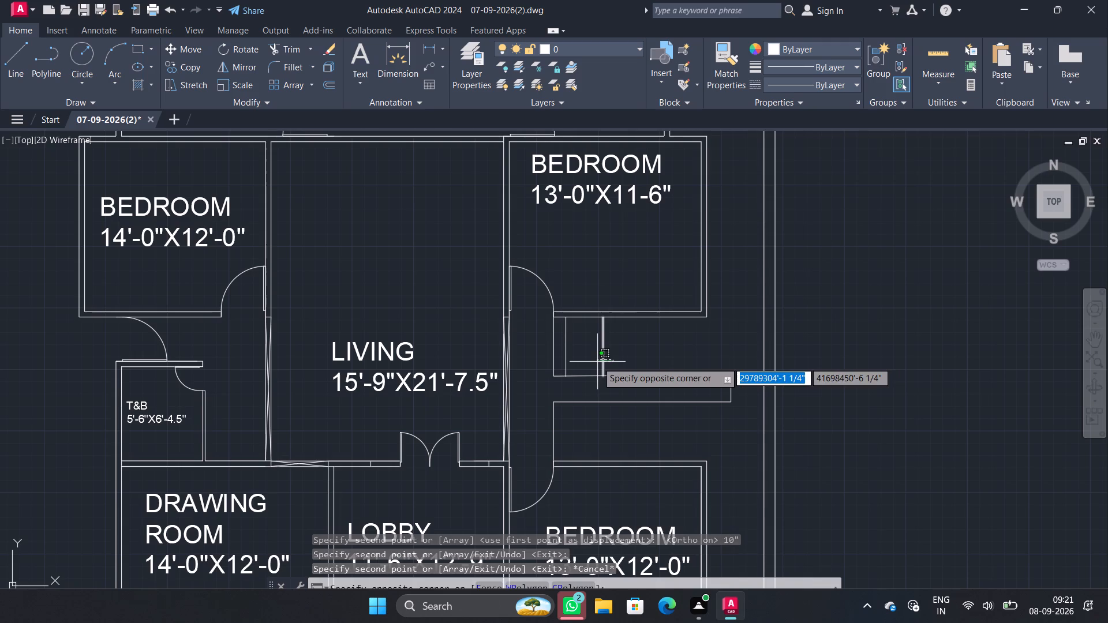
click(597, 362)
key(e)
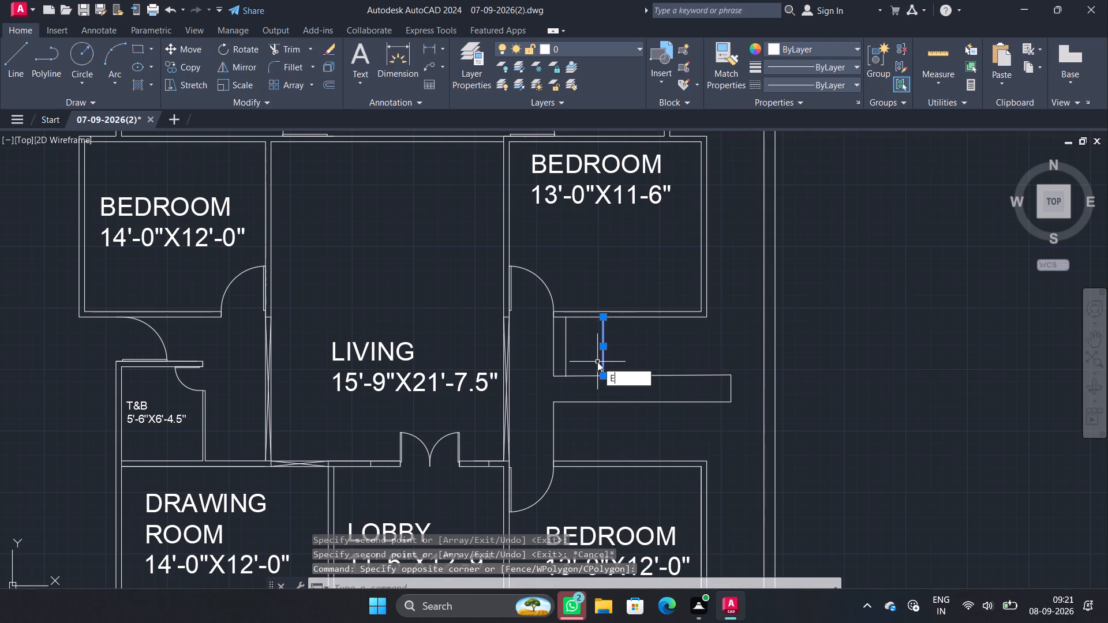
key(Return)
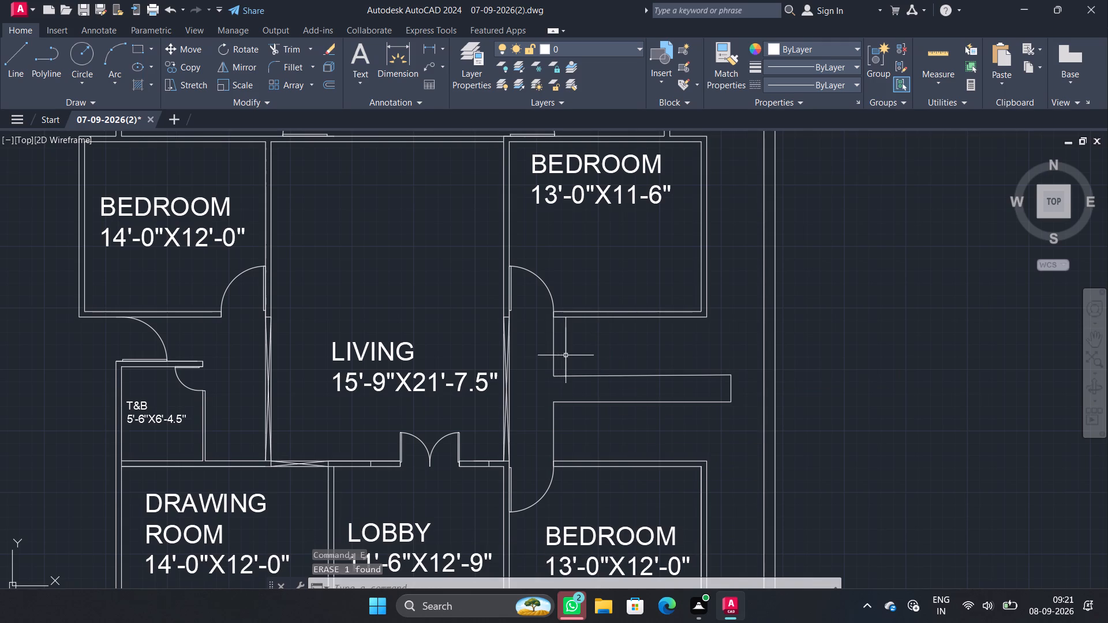
Copy the 10"-offset vertical line to the right as an array of 10 items spaced 10" apart, forming the upper stair flight.
click(566, 355)
text(CO)
key(Return)
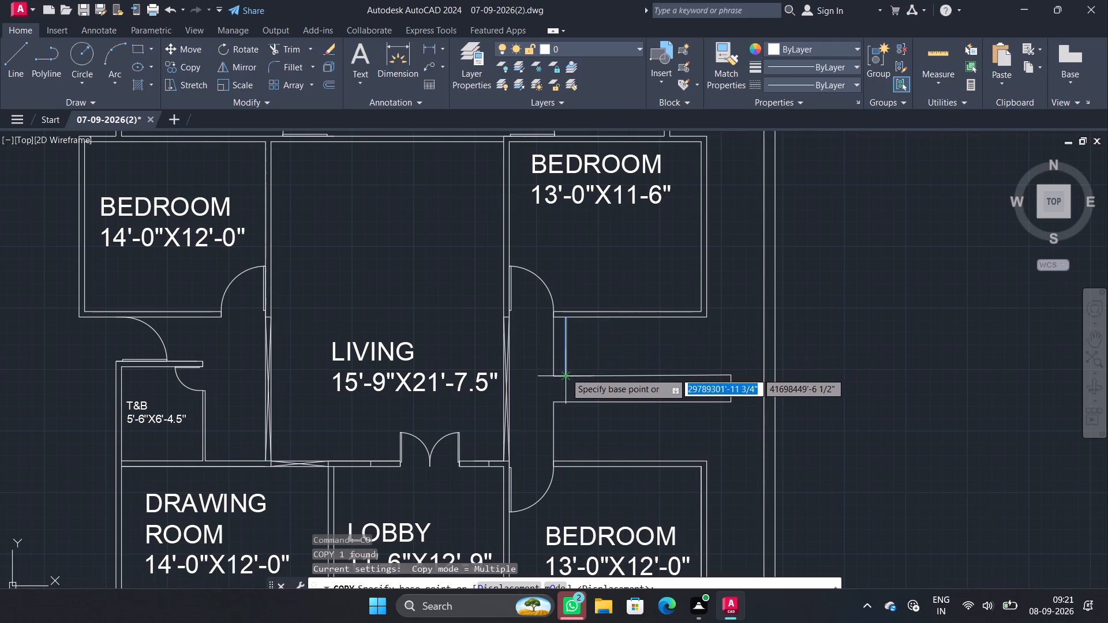
click(566, 374)
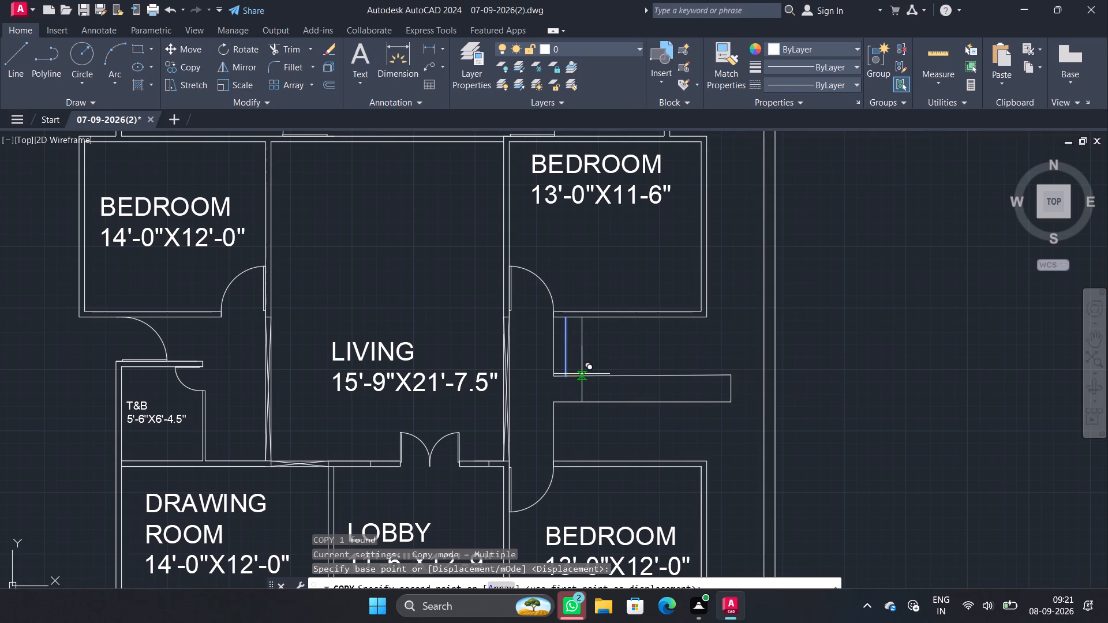
key(a)
key(Return)
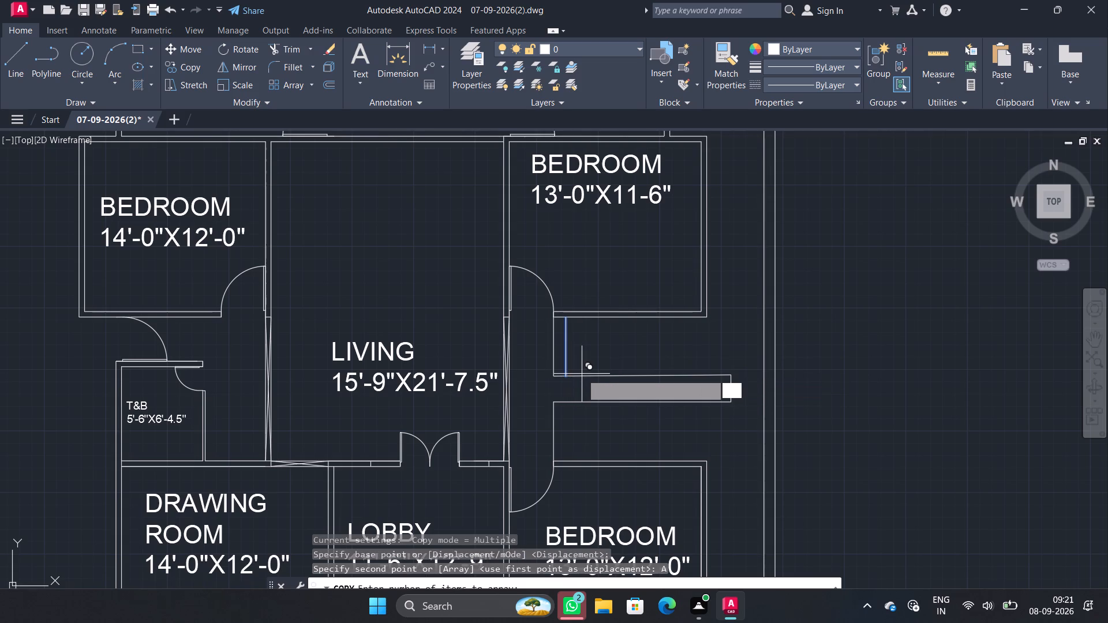
text(10)
key(Return)
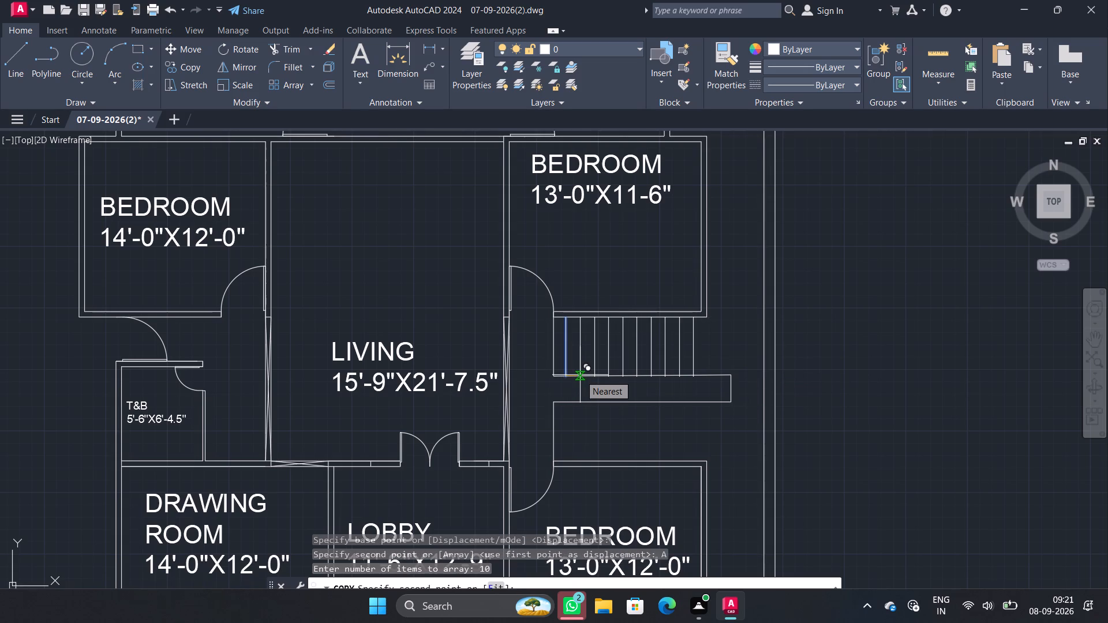
text(10")
key(Return)
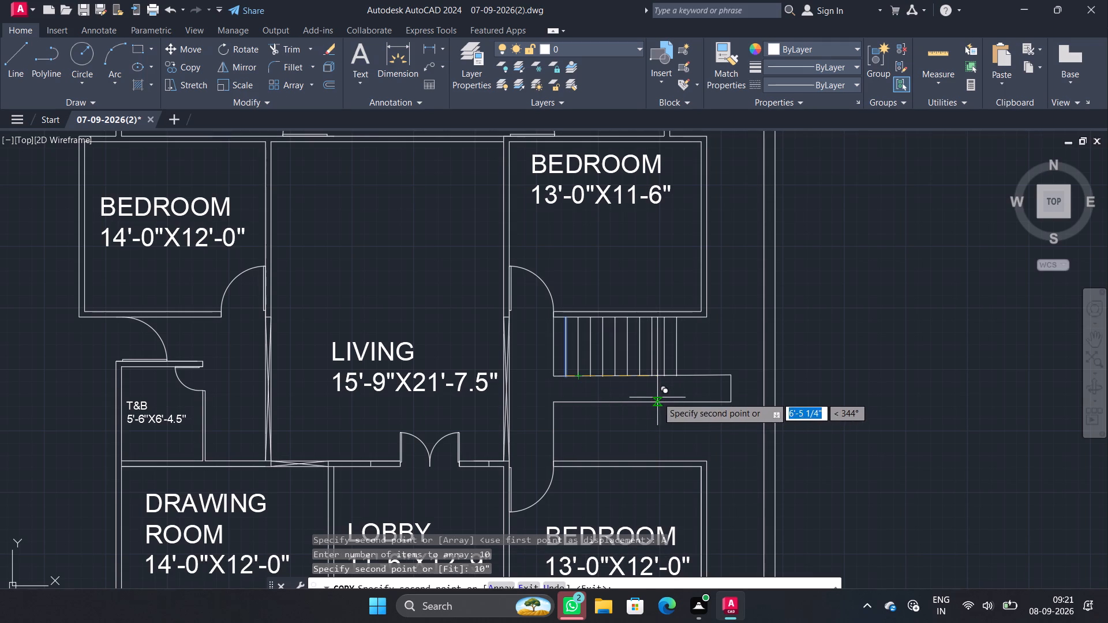
key(Escape)
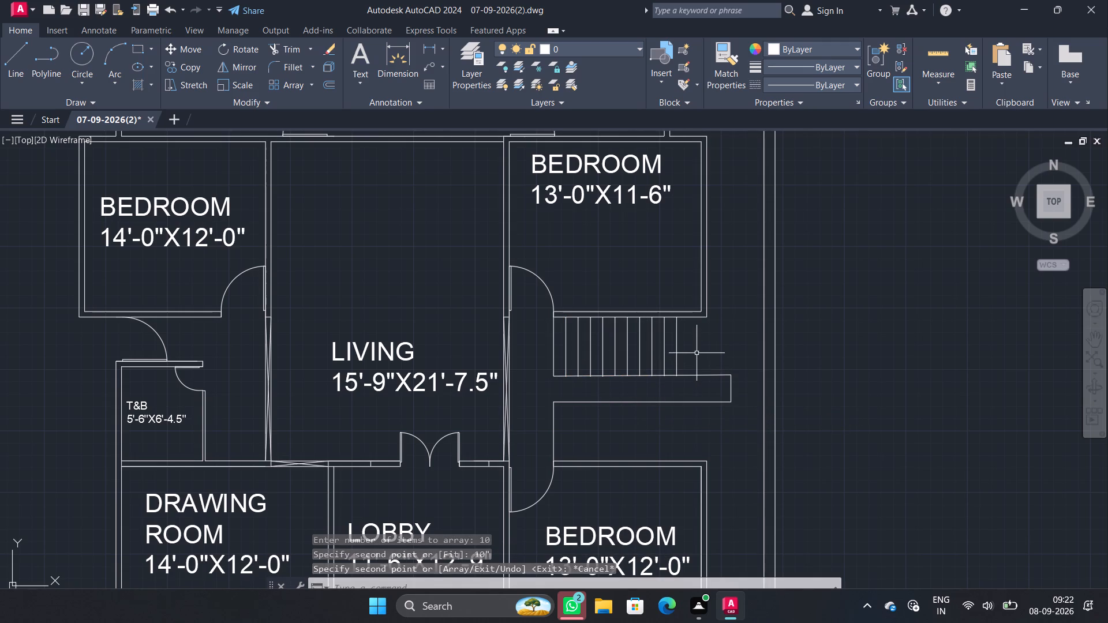
Copy the ten upper tread lines straight down into the strip above the 13'-0"X12'-0" BEDROOM, starting at the lower horizontal line.
click(697, 353)
click(557, 357)
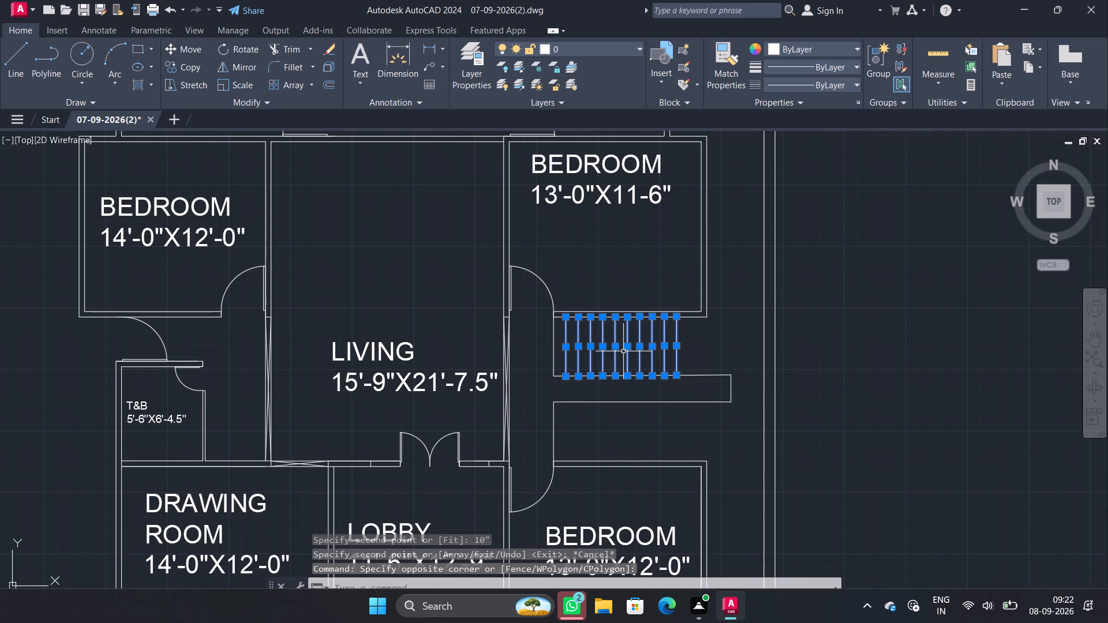
text(CO)
key(Return)
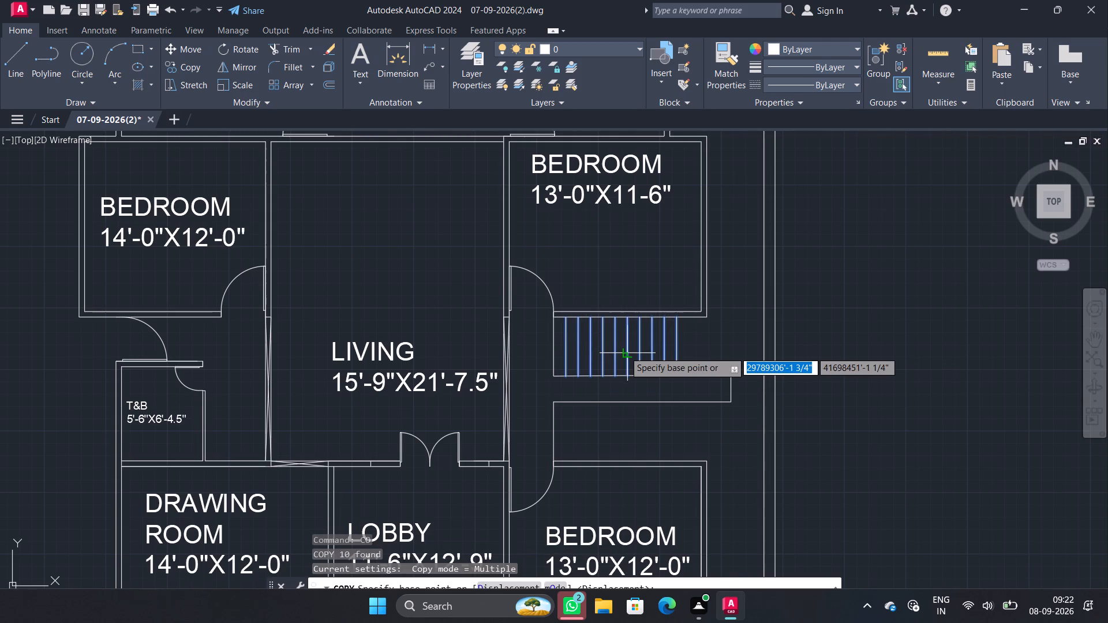
click(567, 320)
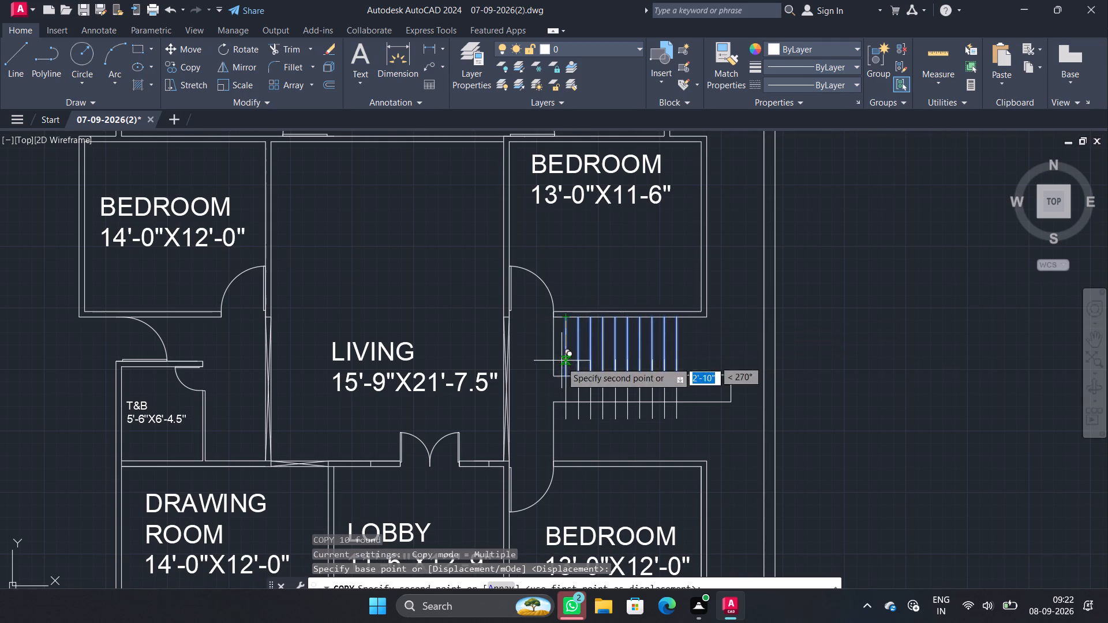
click(564, 403)
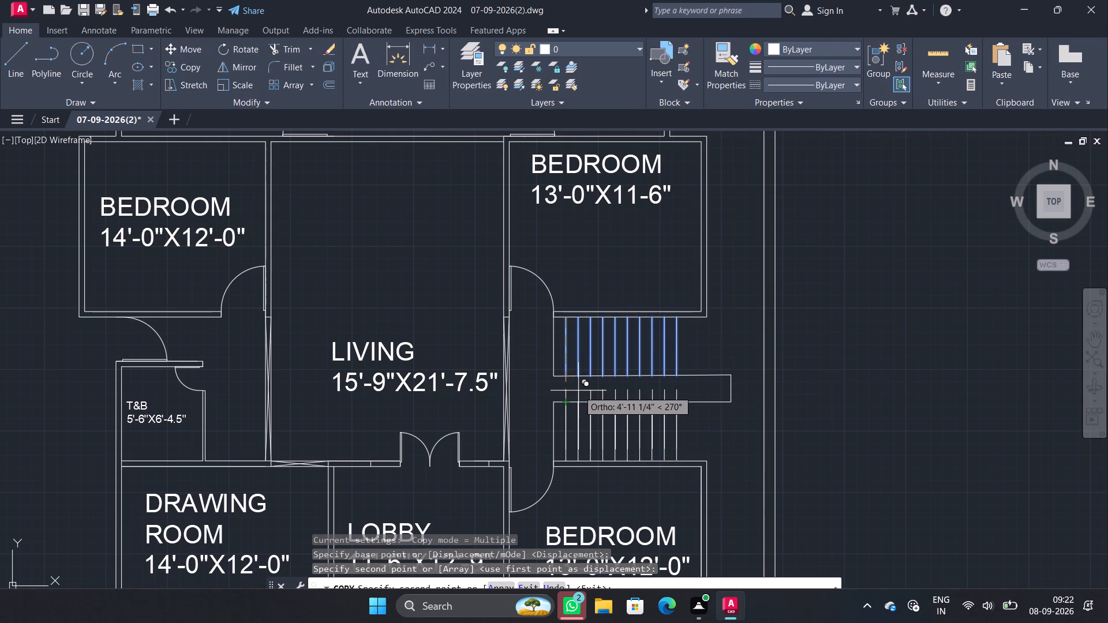
key(Escape)
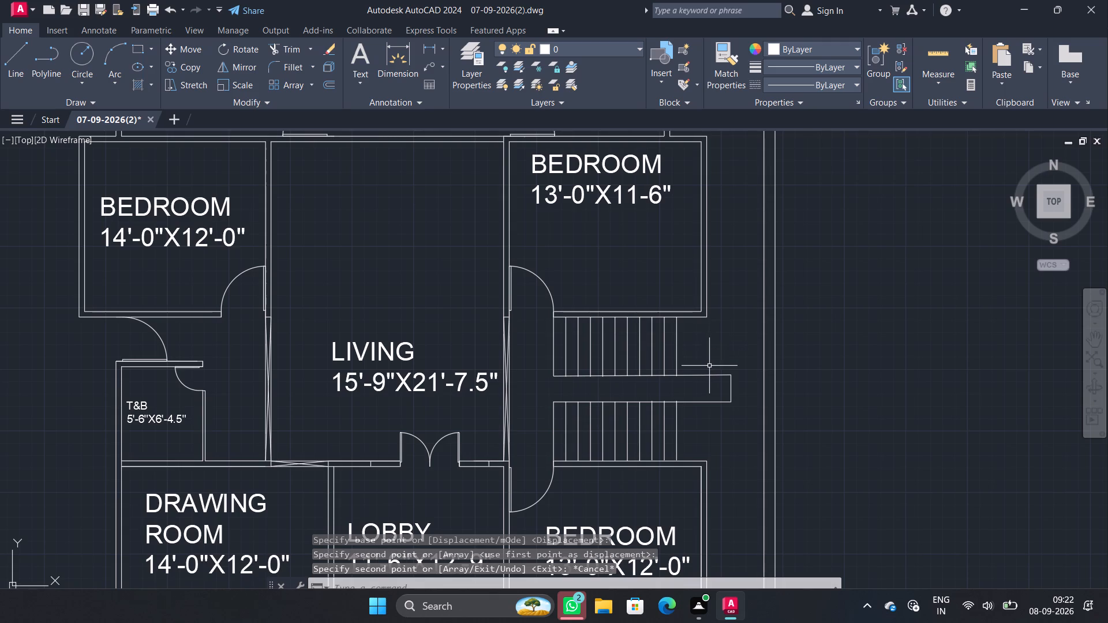
Draw a vertical line joining the last treads of the upper and lower stair flights across the gap.
key(l)
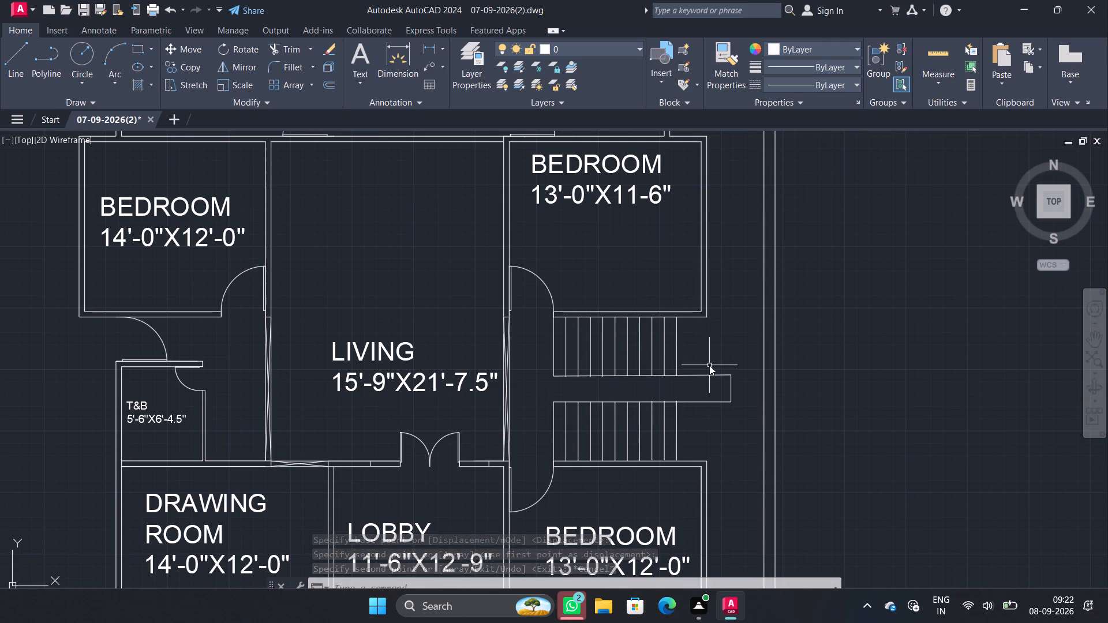
key(Return)
click(675, 378)
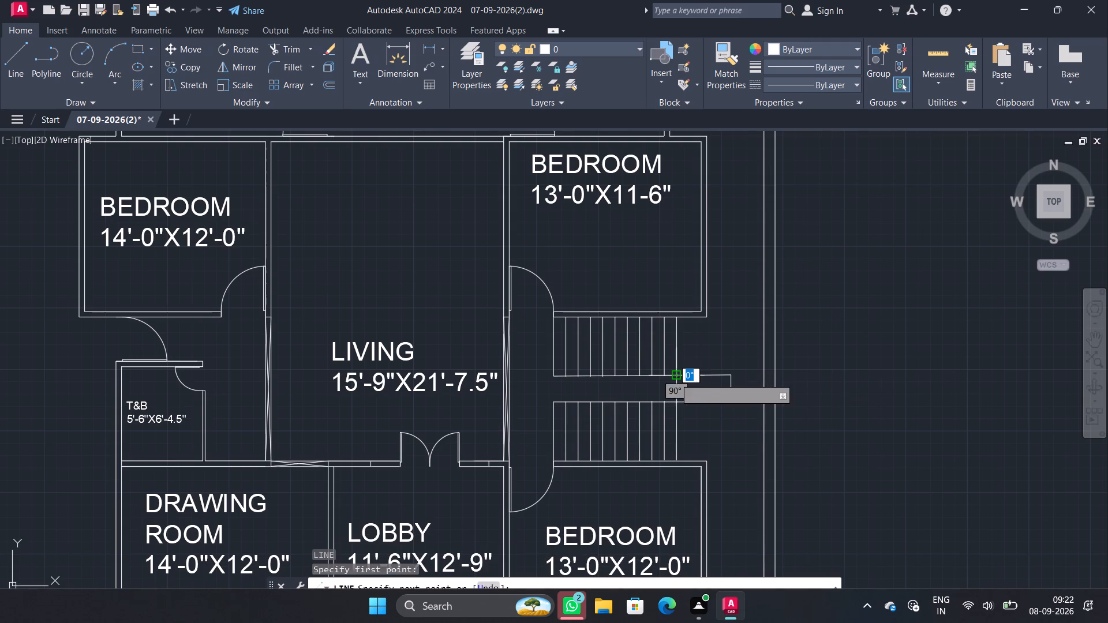
click(672, 404)
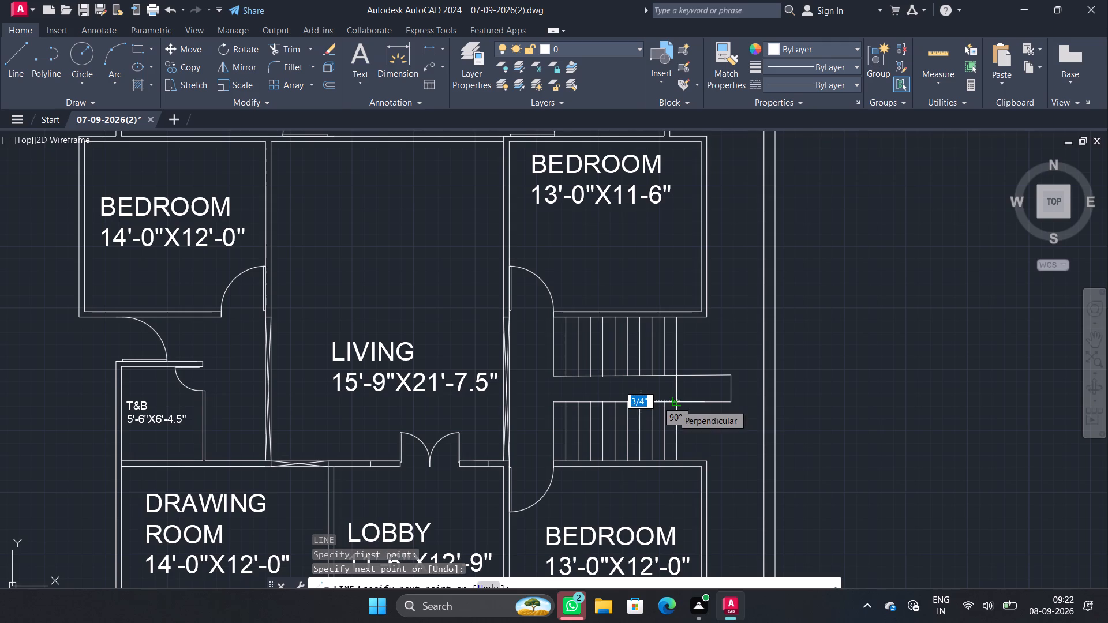
key(Escape)
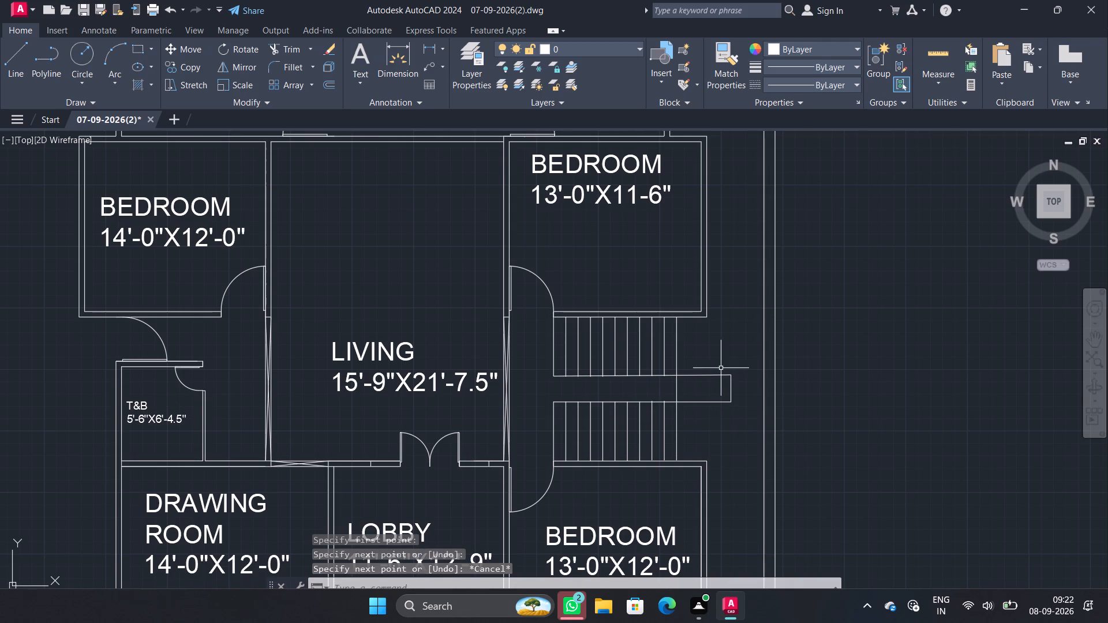
Trim the two horizontal lines beyond the last treads and remove the leftover vertical end line.
text(TR)
key(Return)
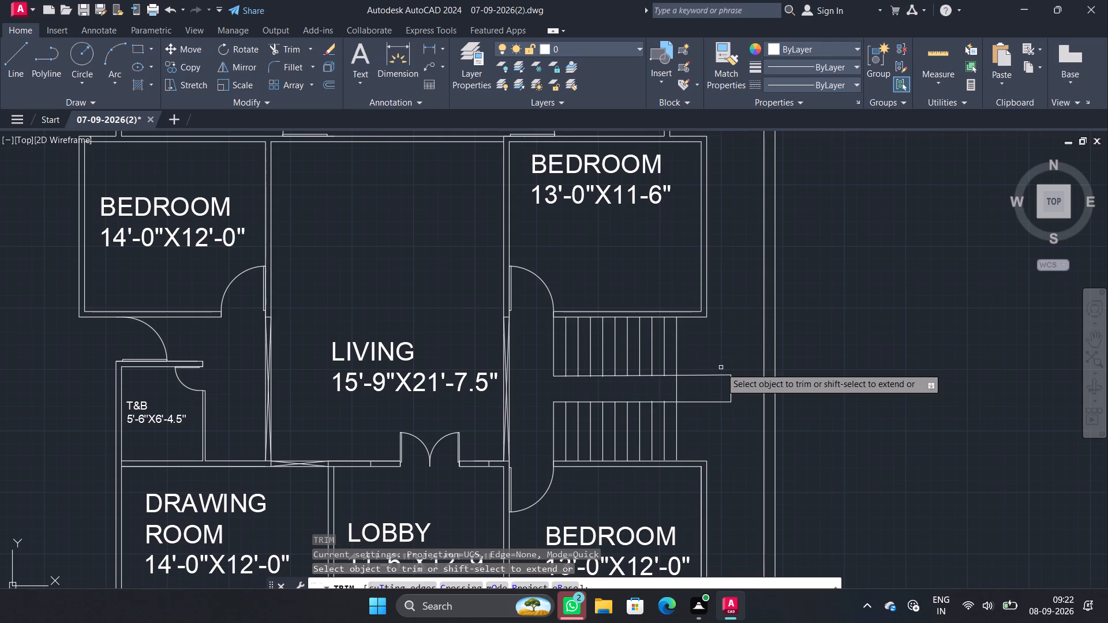
drag(718, 363, 707, 411)
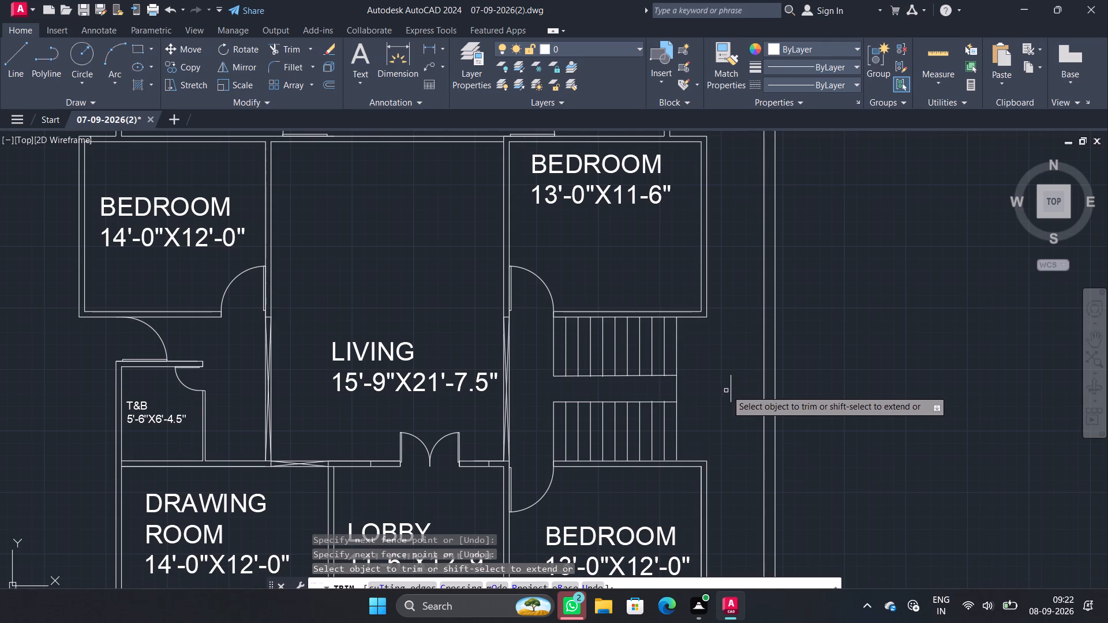
click(731, 388)
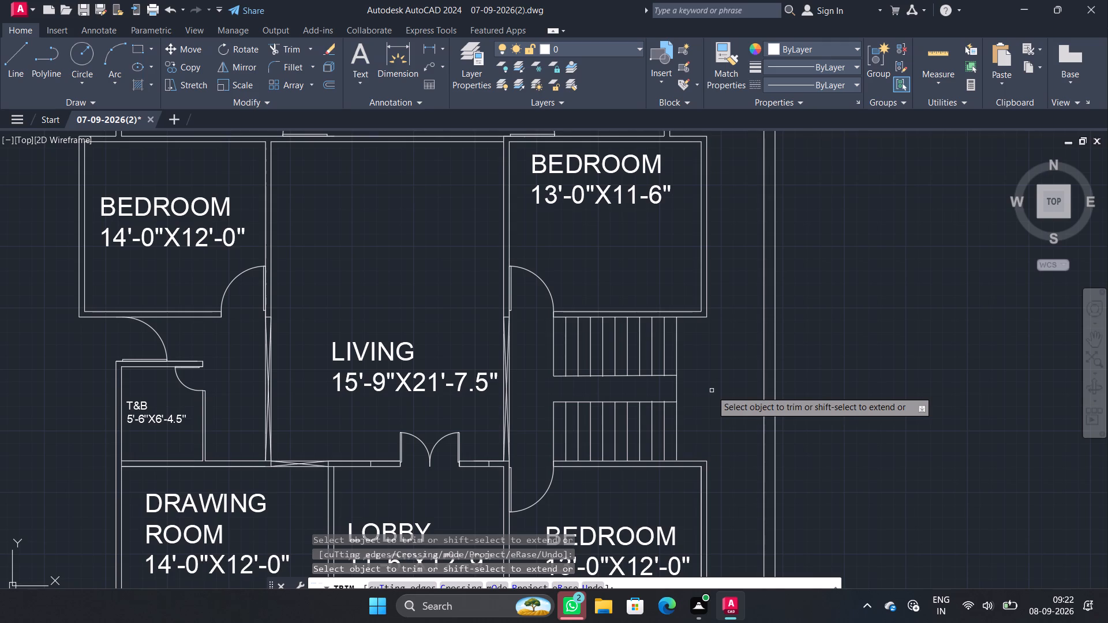
key(Escape)
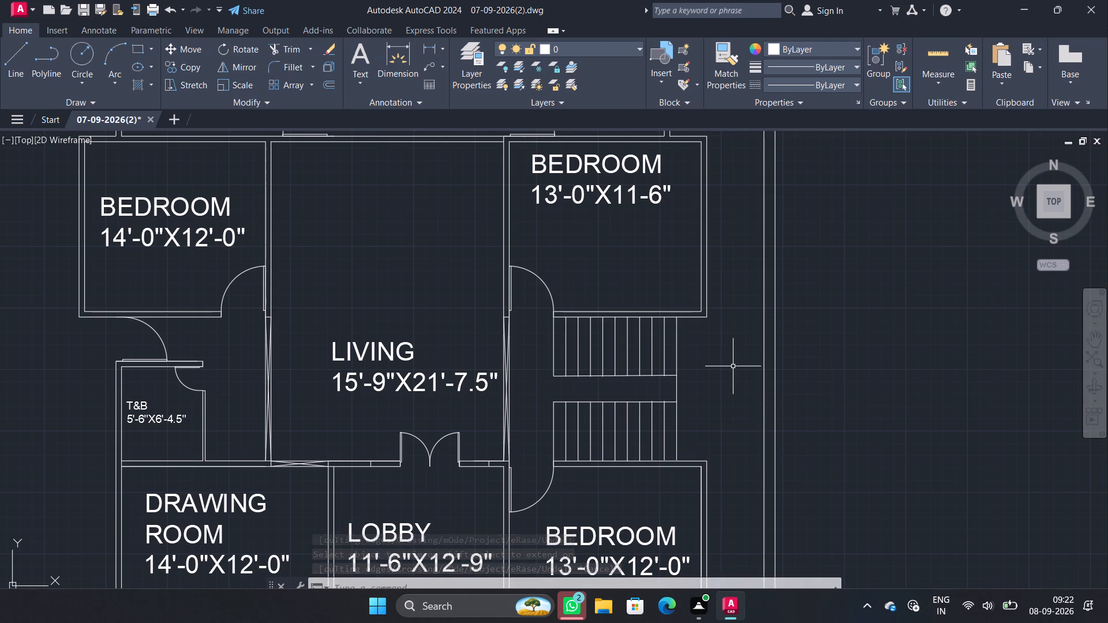
Draw the stair landing outline projecting about 1'-0 3/4" beyond the outer wall corners of the two right-side bedrooms.
key(l)
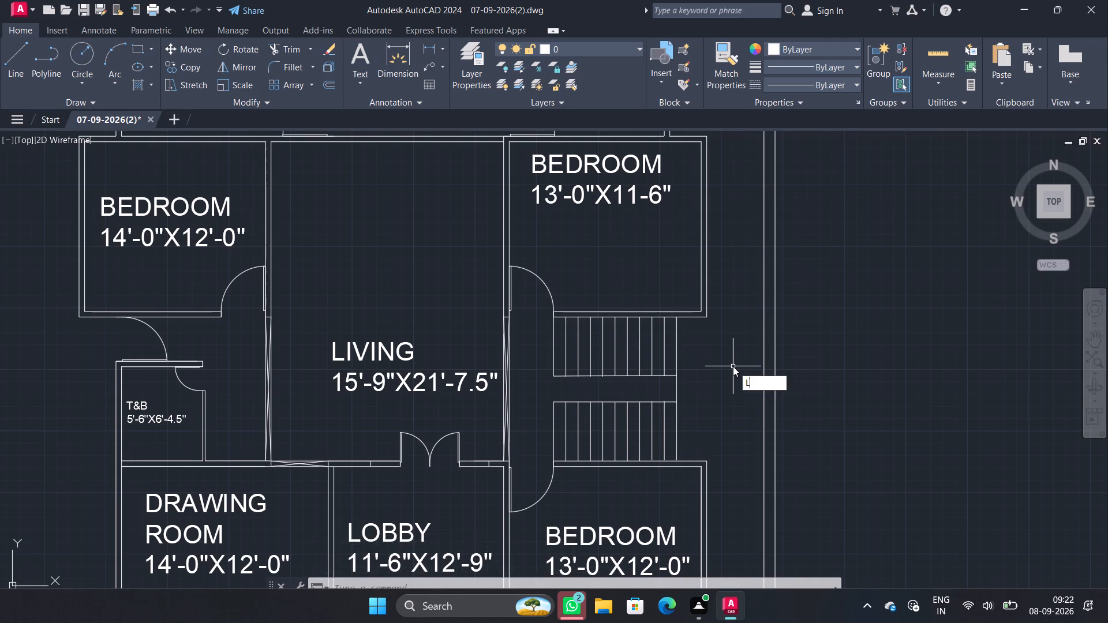
key(Return)
click(709, 321)
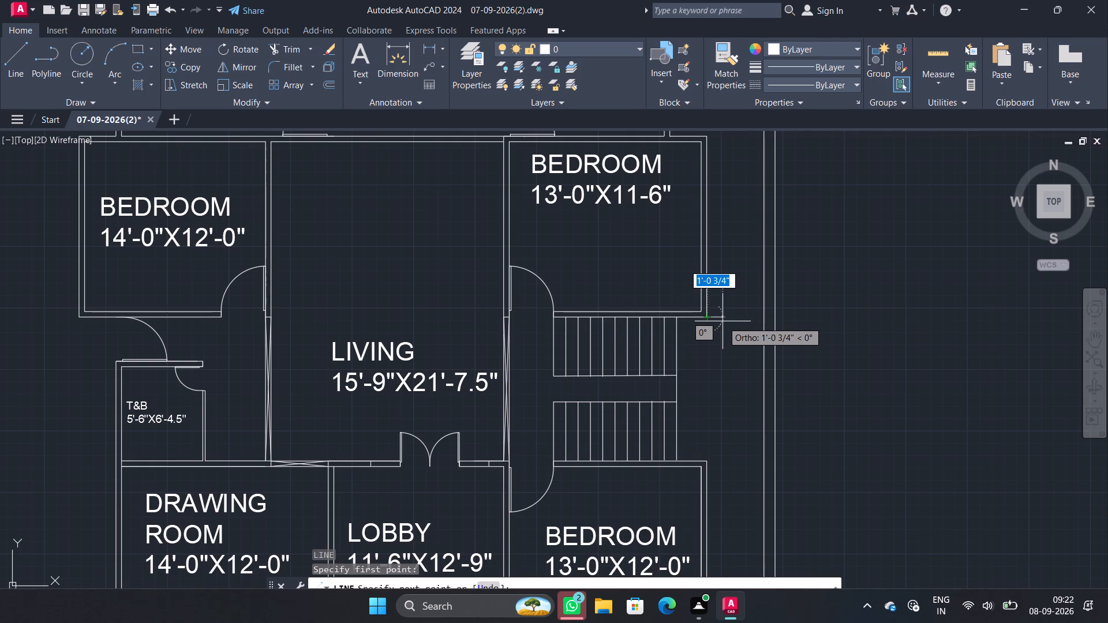
click(723, 321)
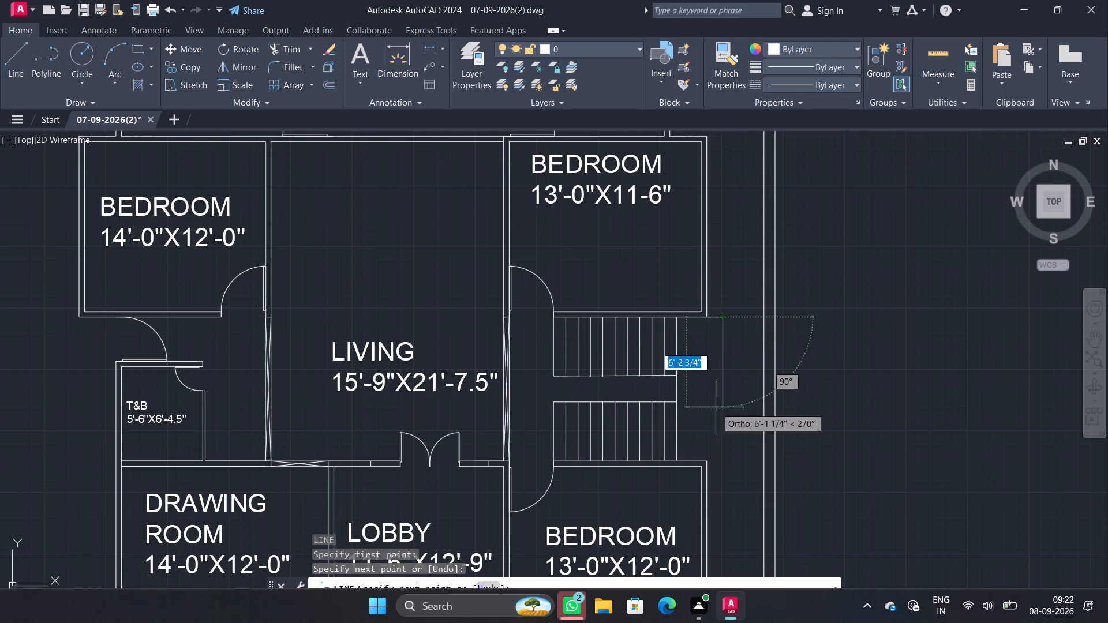
click(721, 459)
click(712, 458)
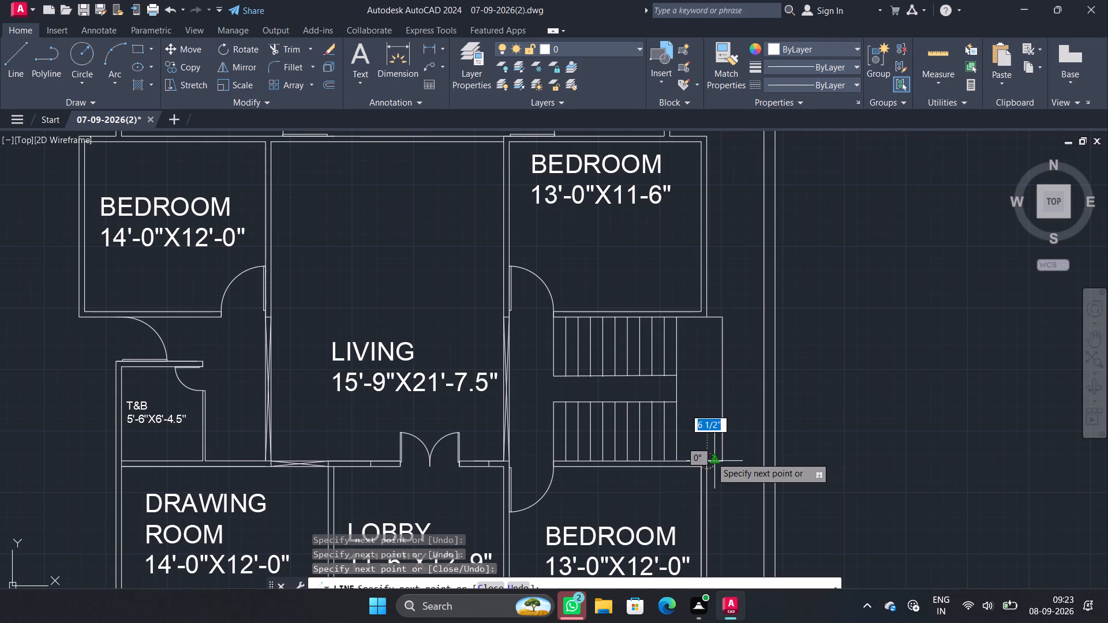
key(space)
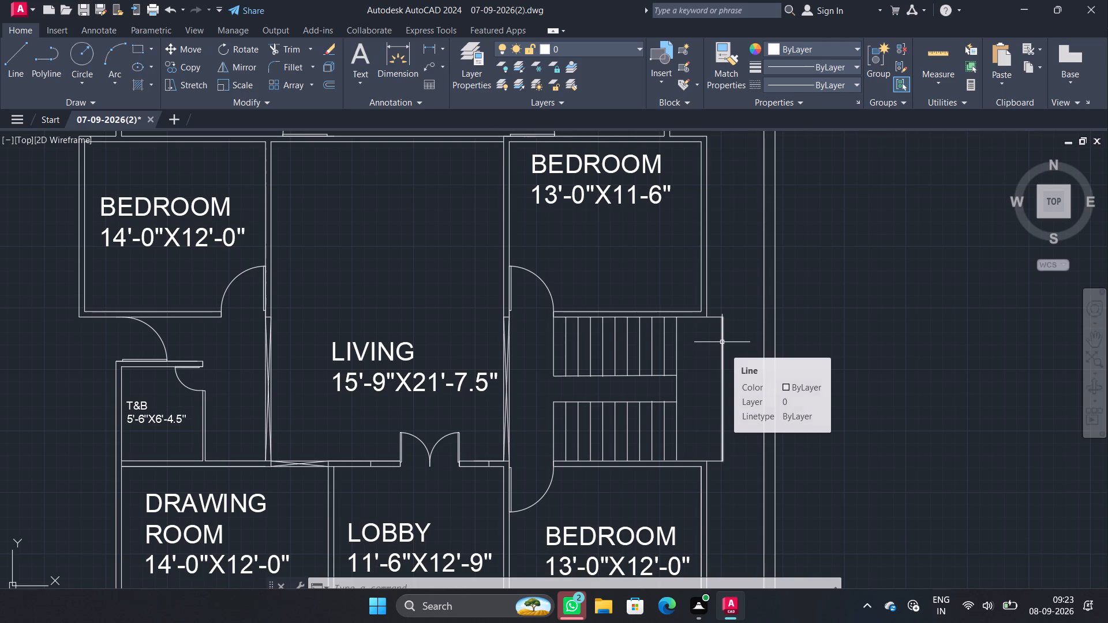
Draw a second, outer line around the landing from wall to wall, about 1'-3 1/4" out and 10'-3 1/2" down.
key(l)
key(Return)
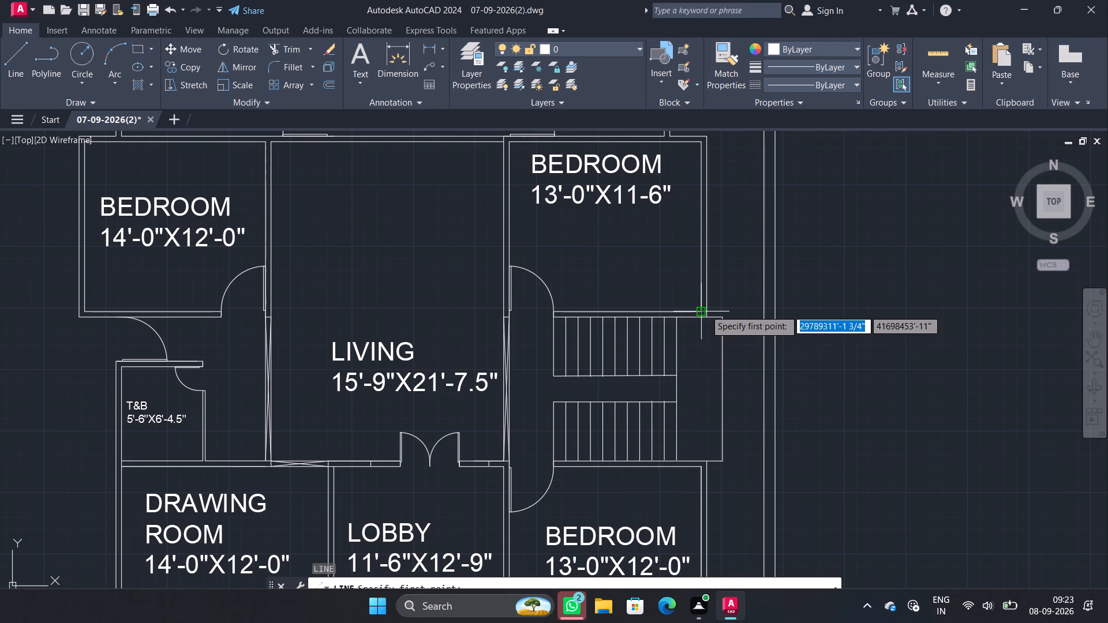
scroll(705, 310, up, 4)
click(708, 321)
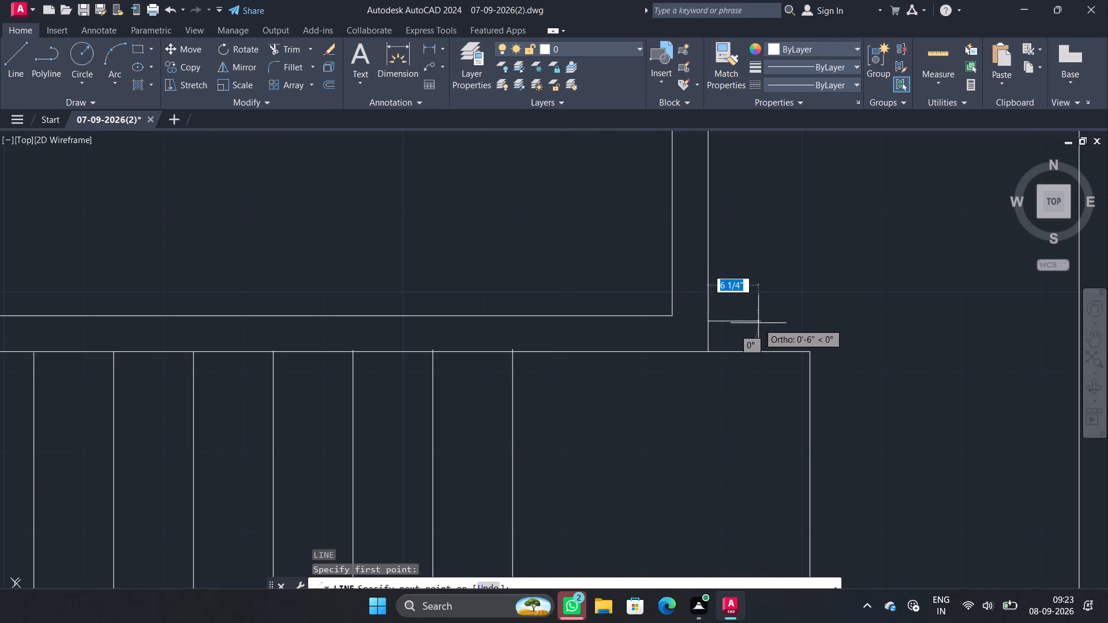
click(830, 321)
scroll(824, 389, down, 3)
middle_drag(823, 389, 821, 381)
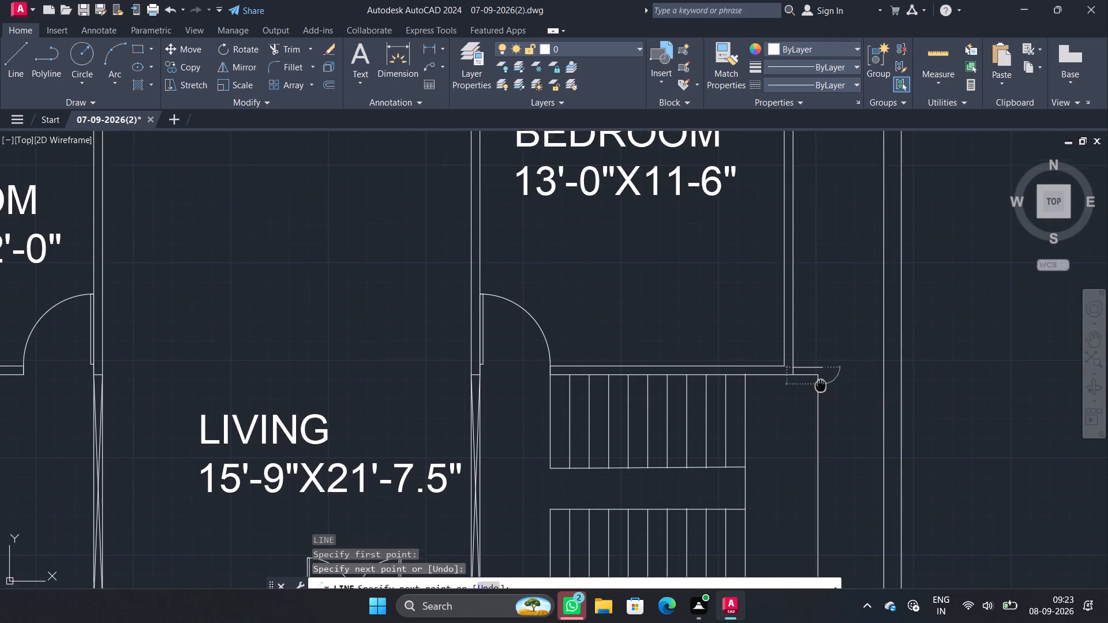
middle_drag(821, 381, 803, 292)
scroll(814, 527, up, 1)
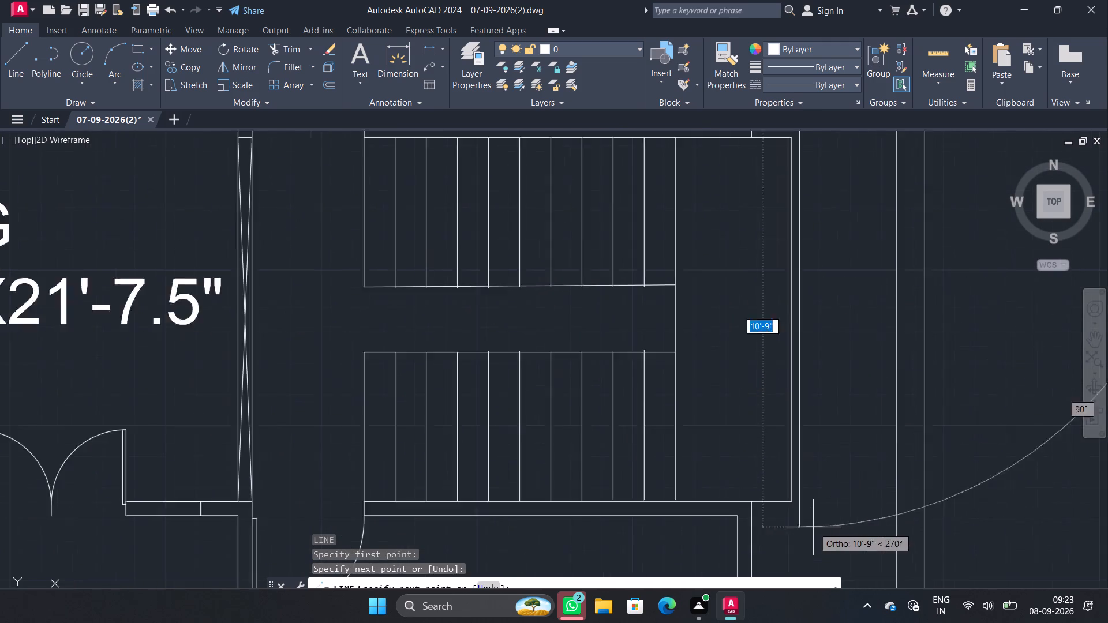
scroll(813, 527, up, 1)
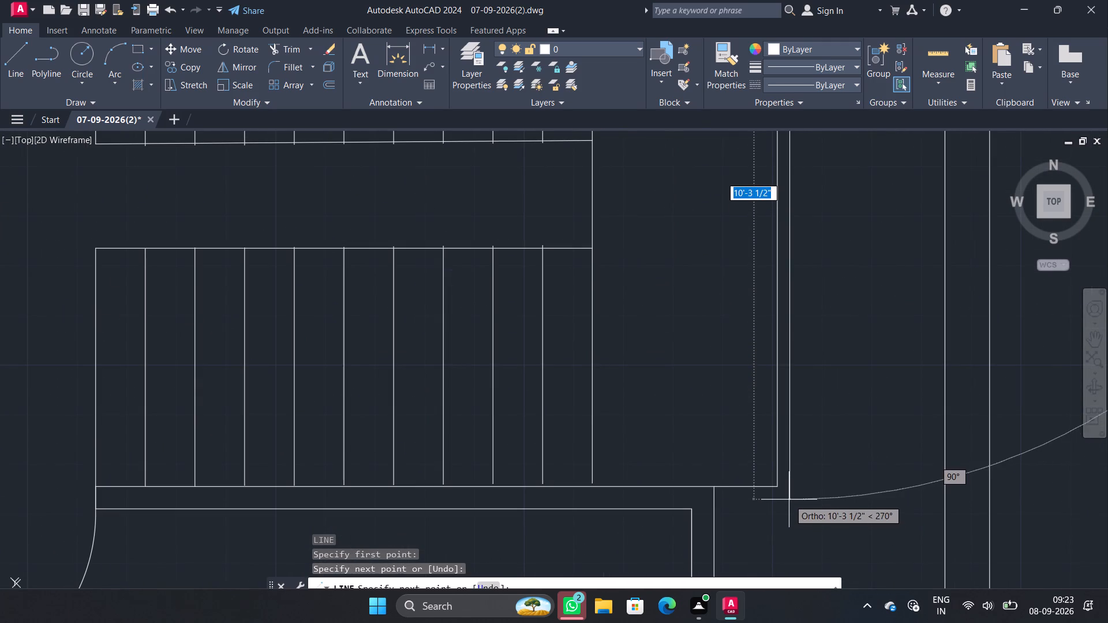
click(789, 500)
click(715, 502)
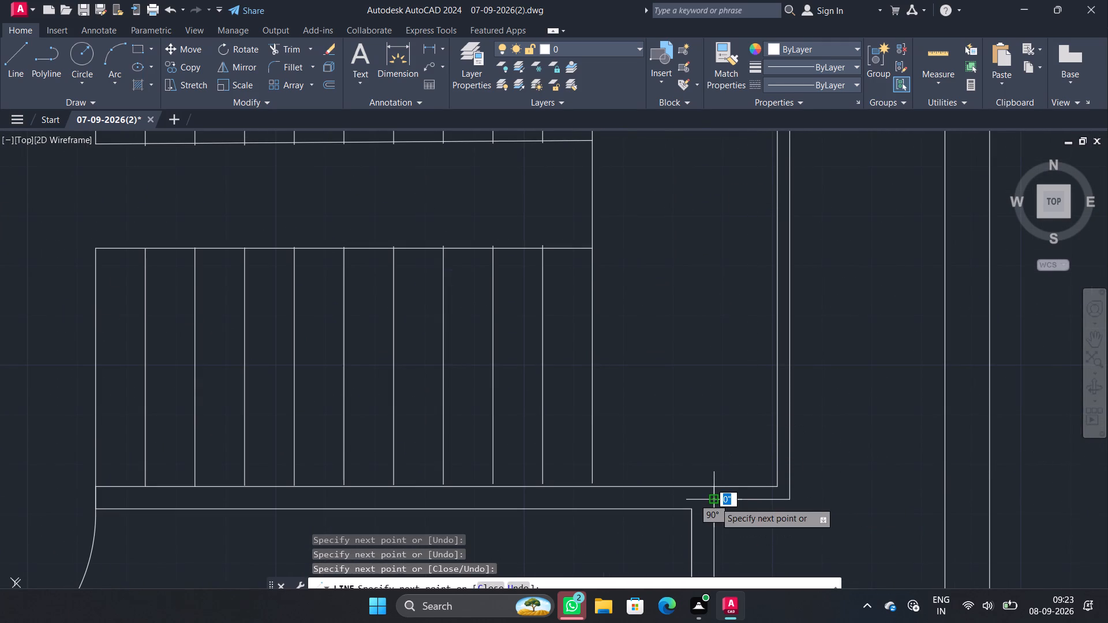
key(Escape)
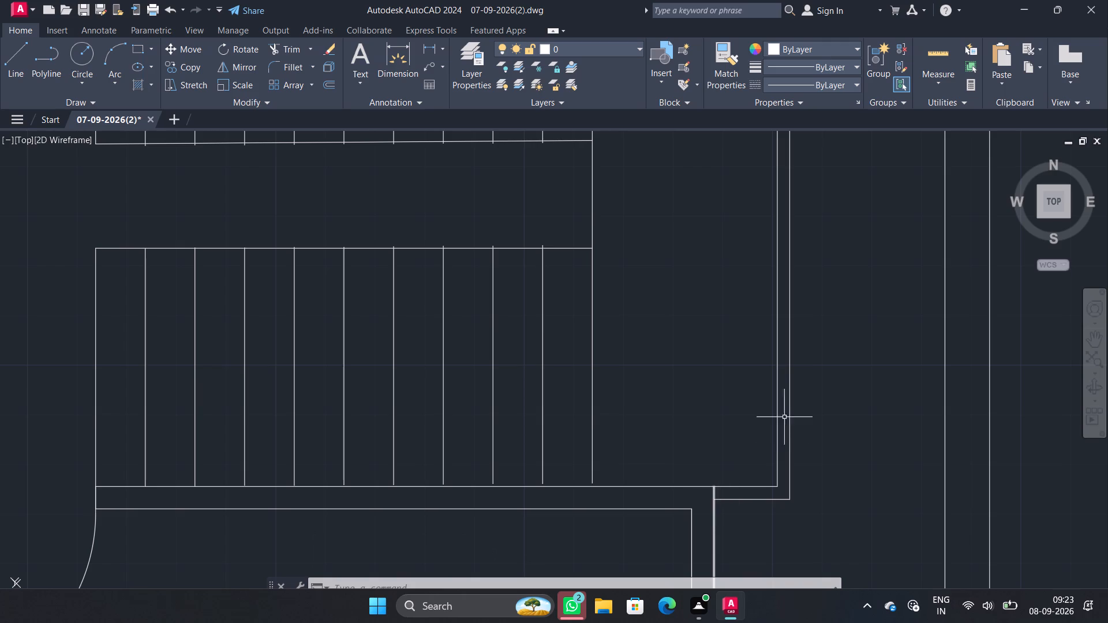
Trim the short wall segment between the two landing lines at the lower bedroom's upper corner.
text(TR)
key(Return)
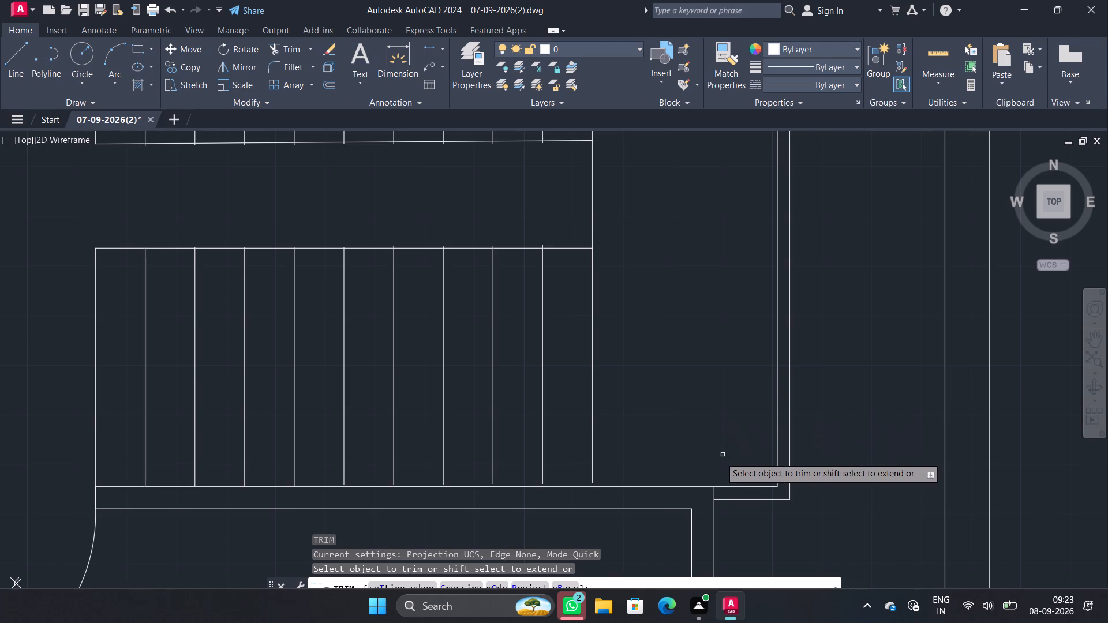
scroll(717, 487, up, 4)
click(708, 500)
click(677, 506)
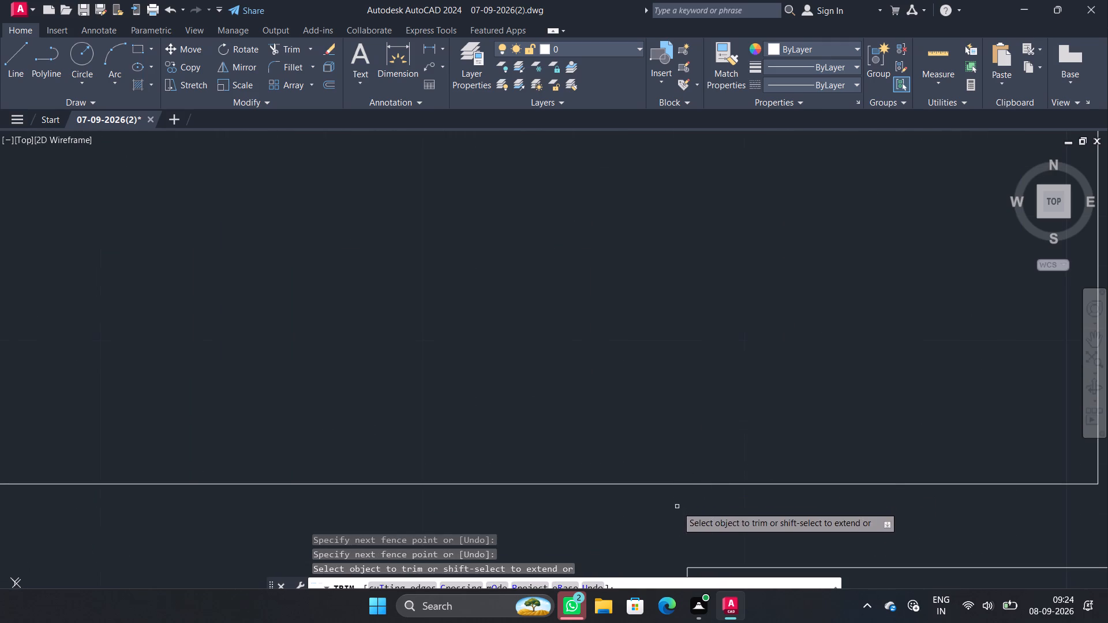
key(Escape)
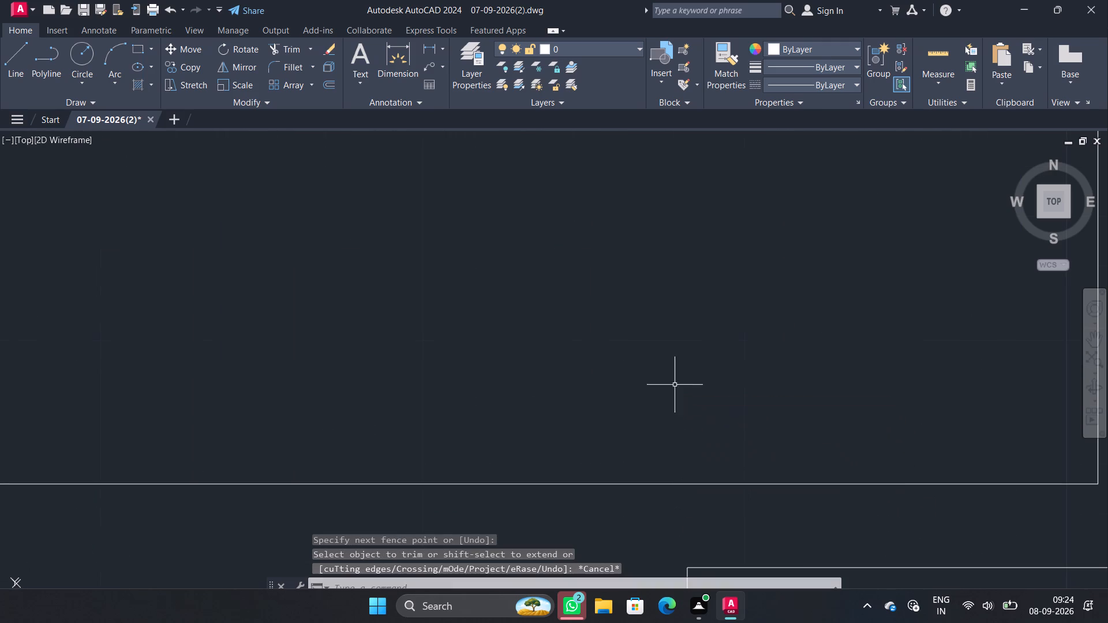
Draw a horizontal line joining the lower ends of the two entrance step blocks below the LOBBY.
scroll(688, 373, down, 5)
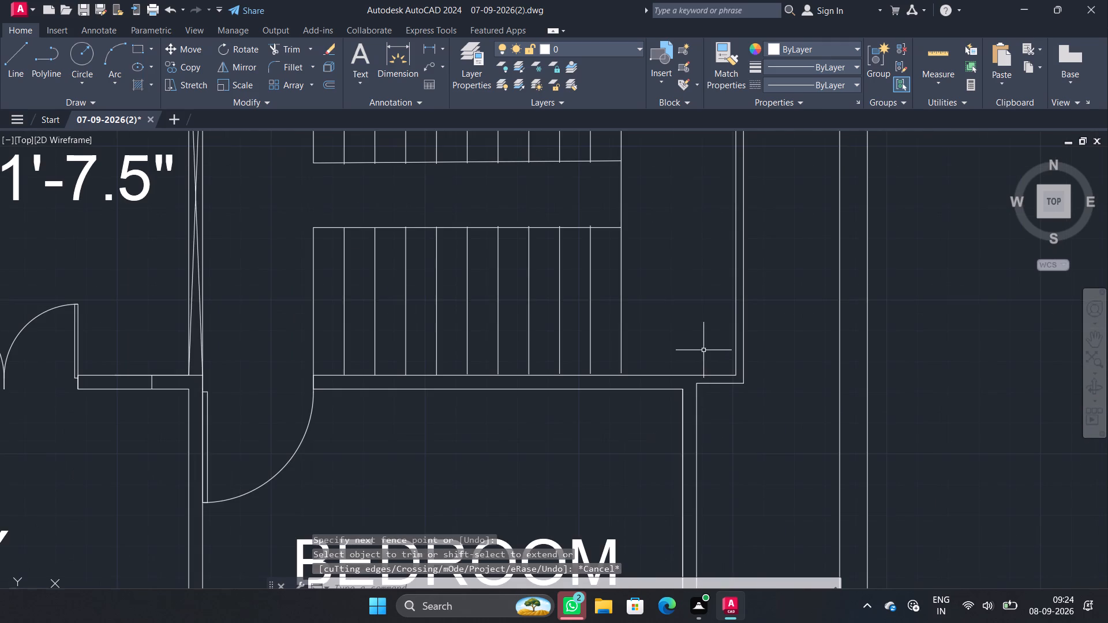
middle_drag(701, 346, 739, 355)
scroll(718, 348, down, 2)
middle_drag(720, 339, 742, 346)
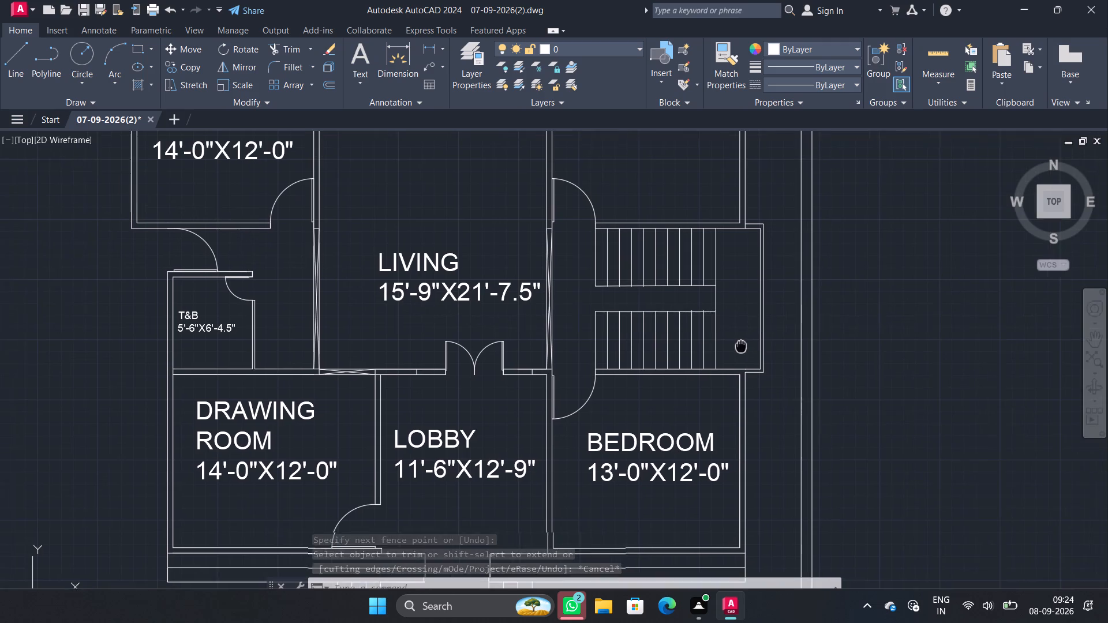
middle_drag(742, 346, 747, 347)
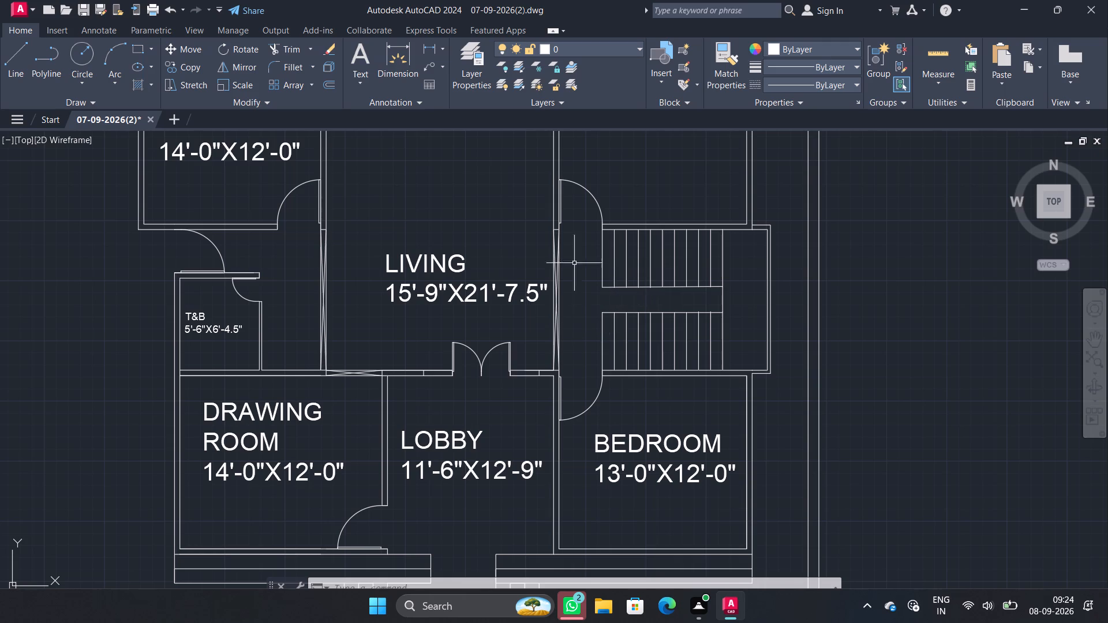
scroll(529, 243, down, 1)
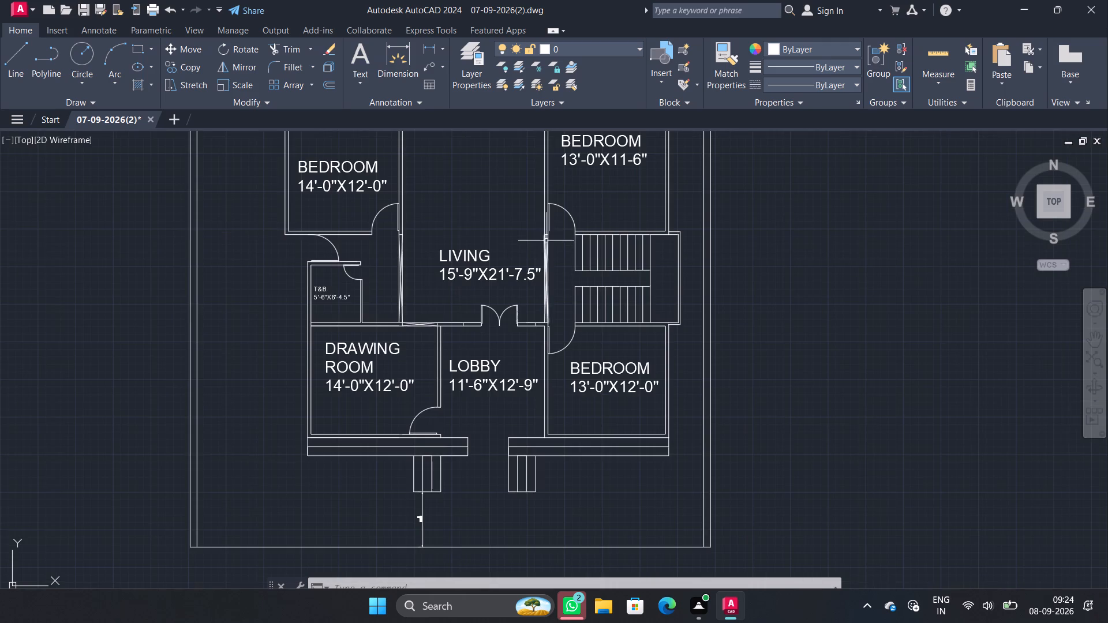
middle_drag(600, 224, 616, 256)
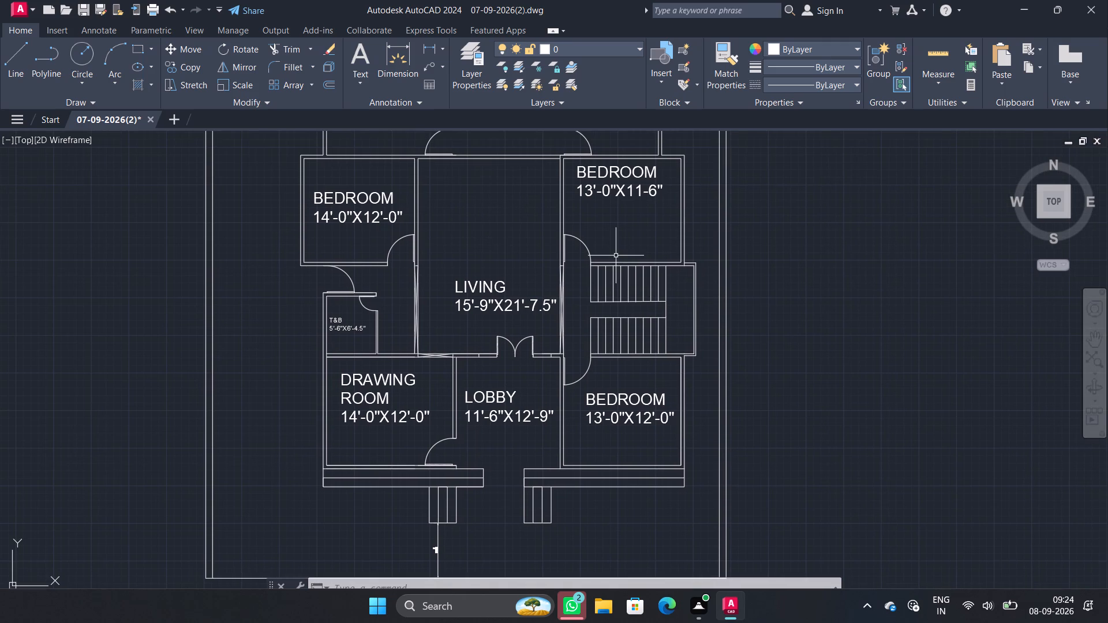
key(l)
key(Return)
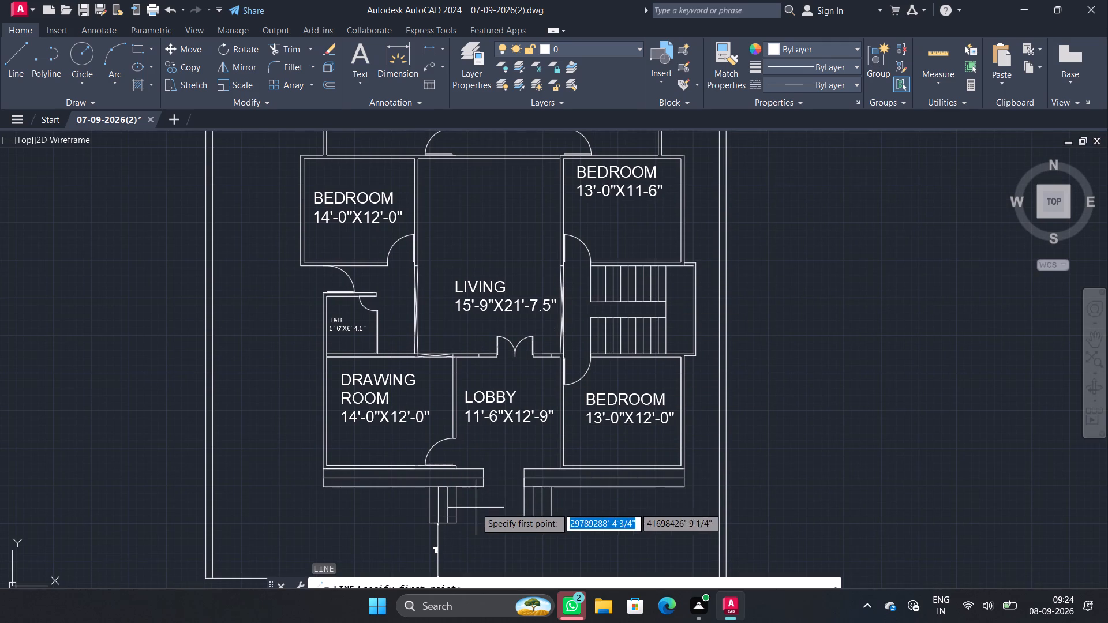
middle_drag(478, 504, 498, 451)
scroll(508, 471, up, 1)
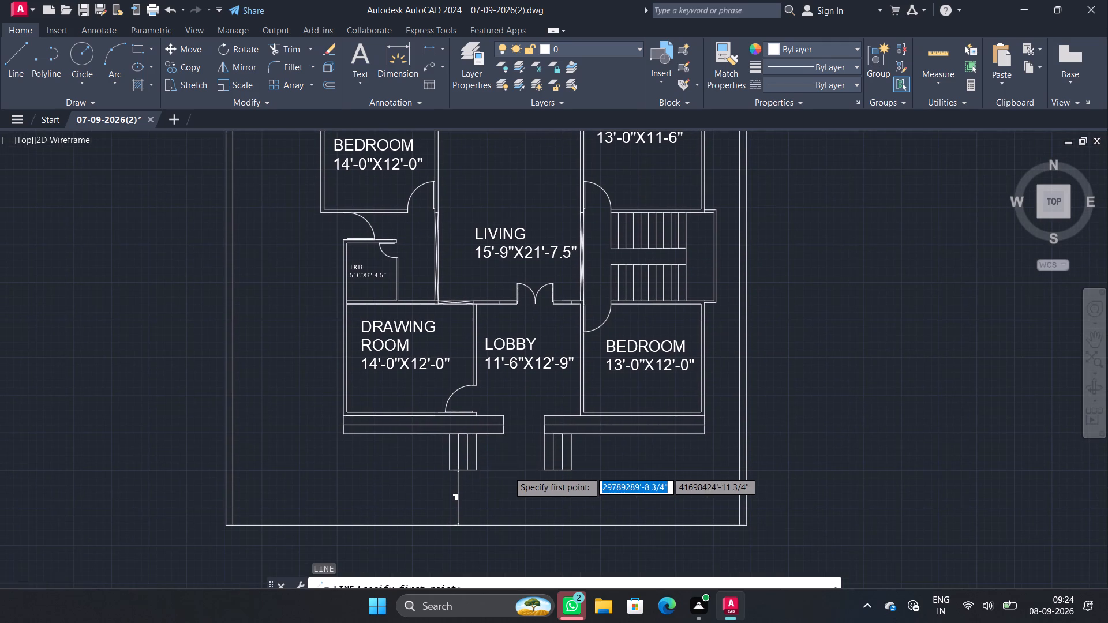
scroll(508, 471, up, 1)
click(424, 470)
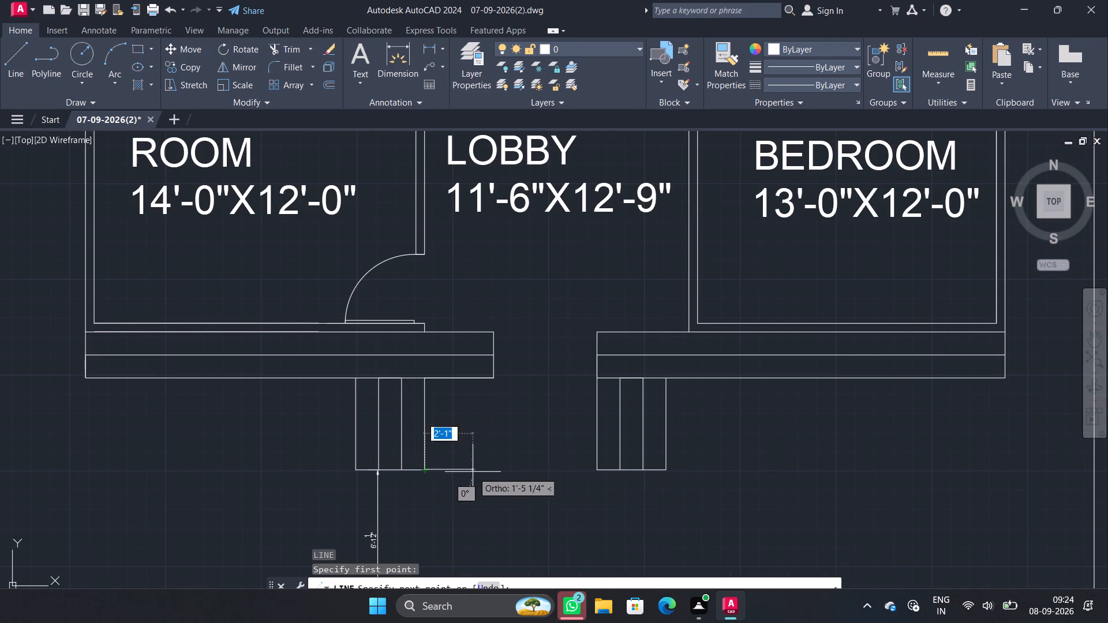
click(600, 472)
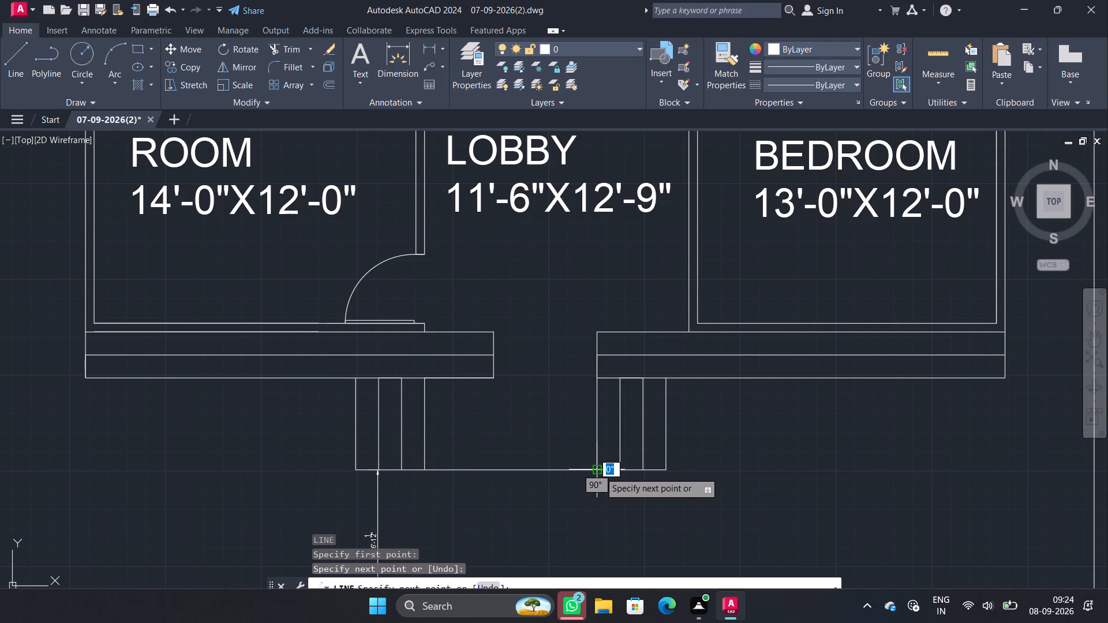
key(Escape)
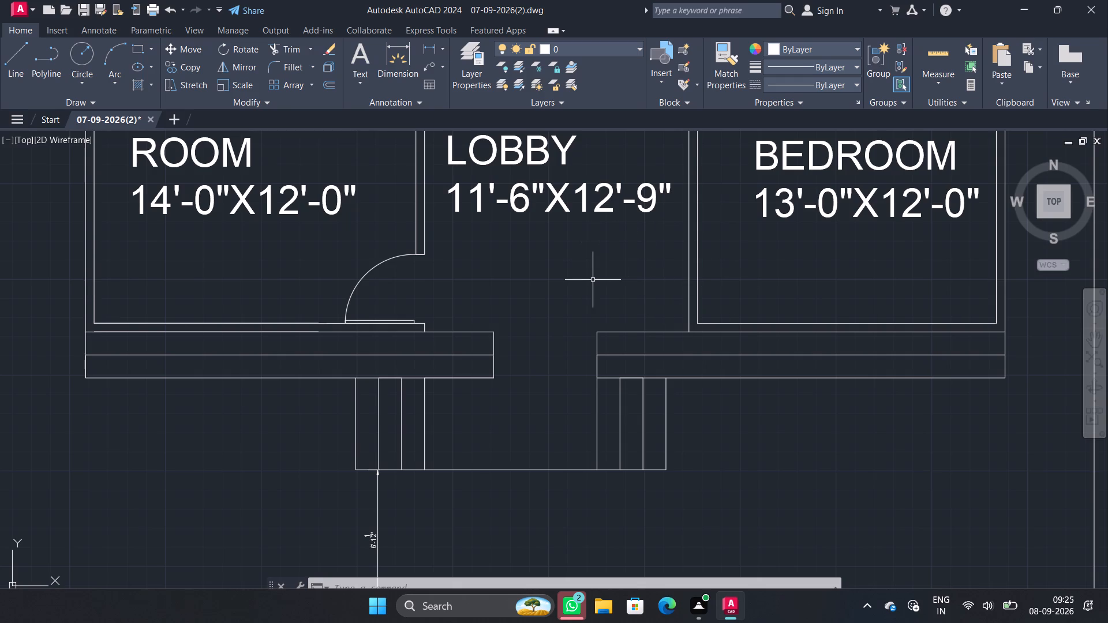
scroll(586, 282, down, 1)
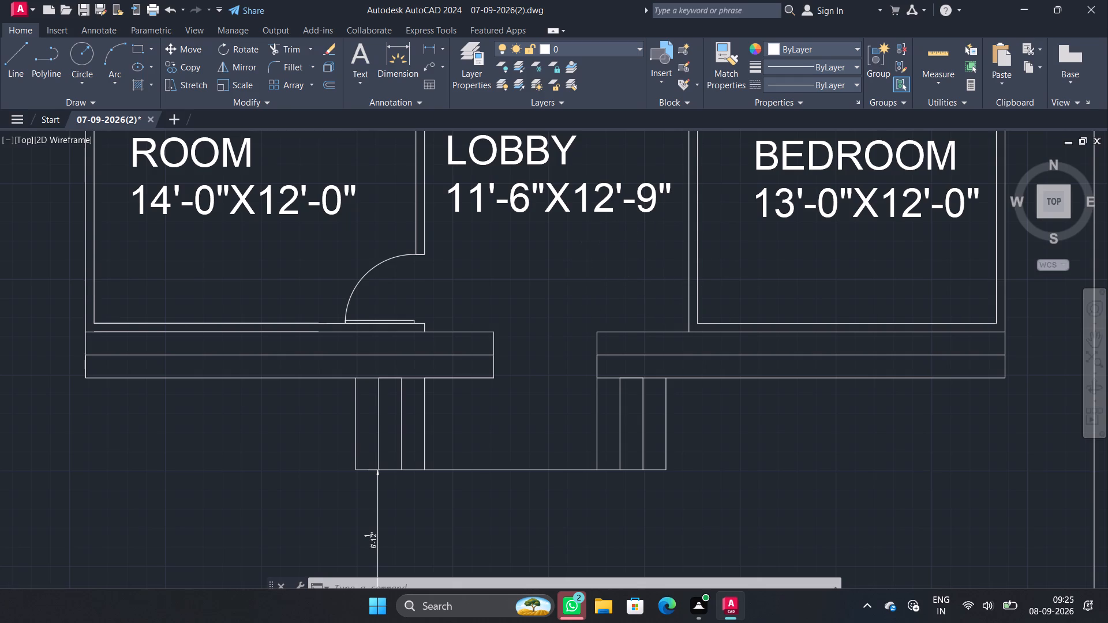
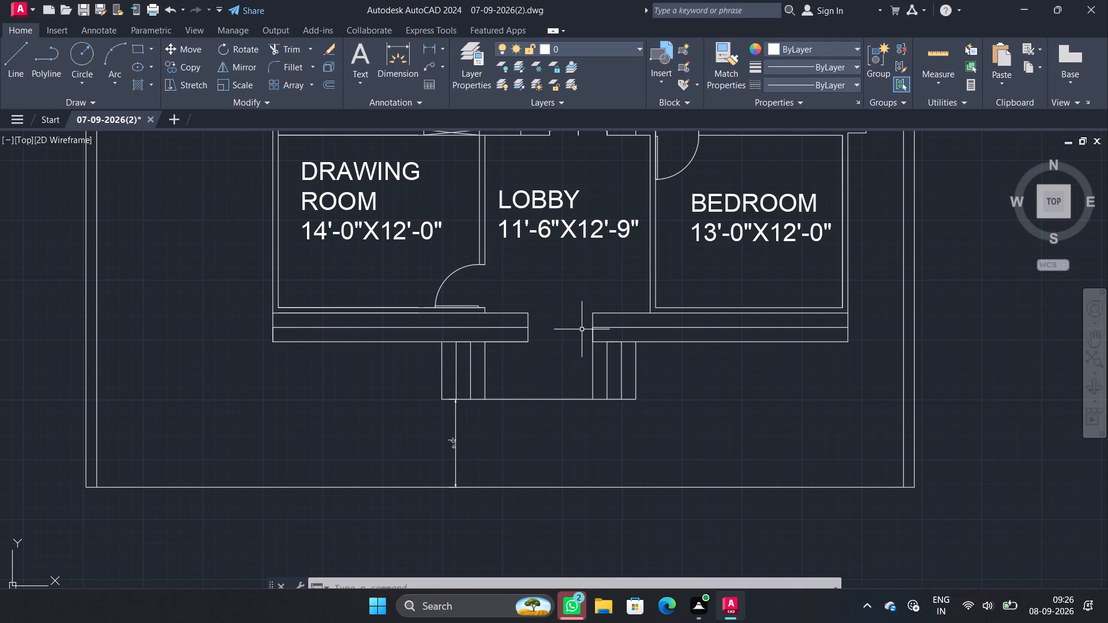
Insert the Bed - Queen block from the recent blocks into the empty space outside the plan, beside the 13'-0"X11-6" bedroom.
scroll(562, 306, down, 2)
middle_drag(563, 307, 537, 361)
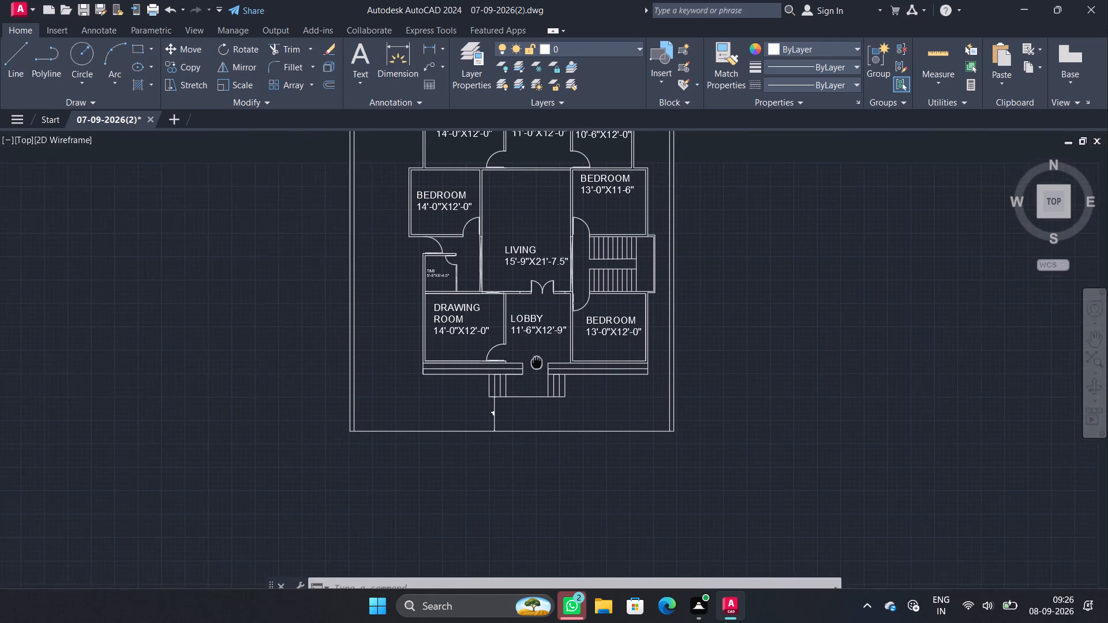
middle_drag(537, 361, 523, 376)
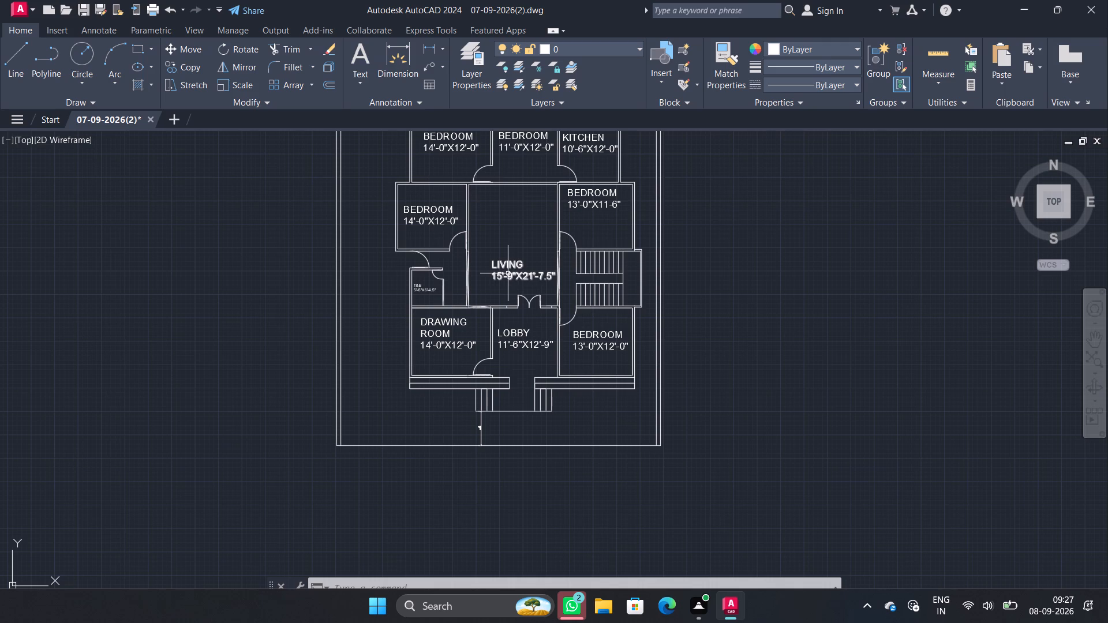
key(i)
key(Return)
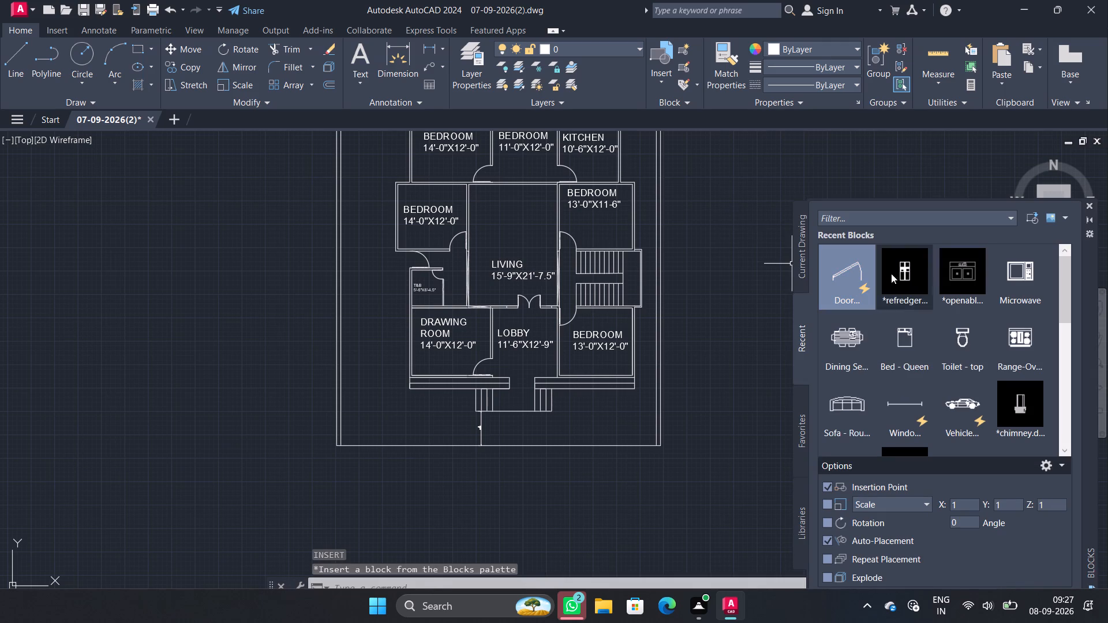
scroll(950, 350, down, 2)
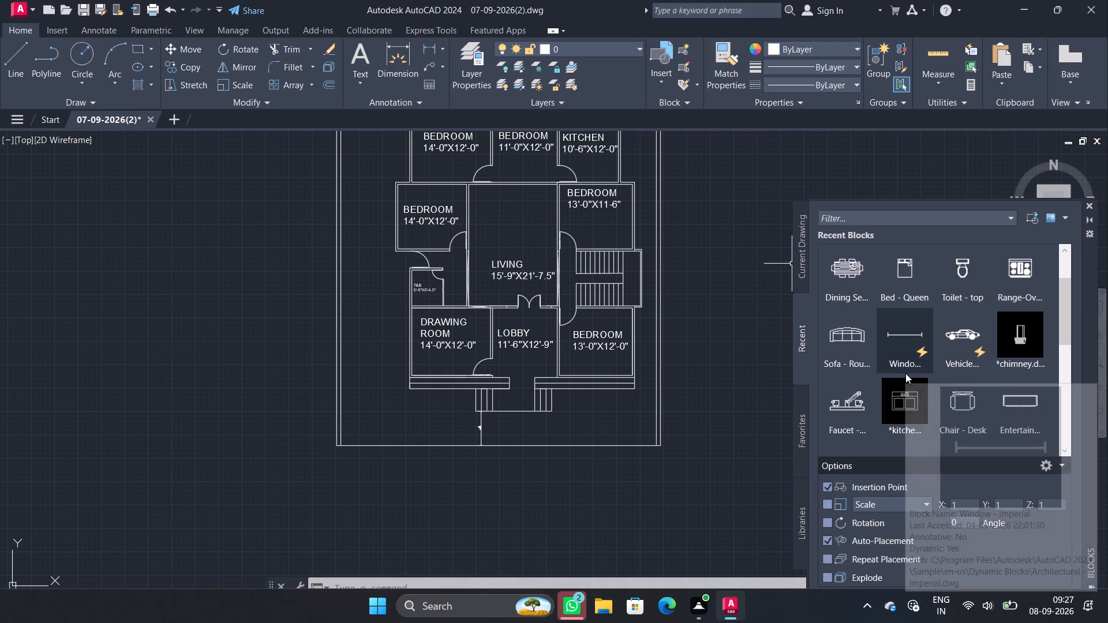
scroll(899, 351, down, 3)
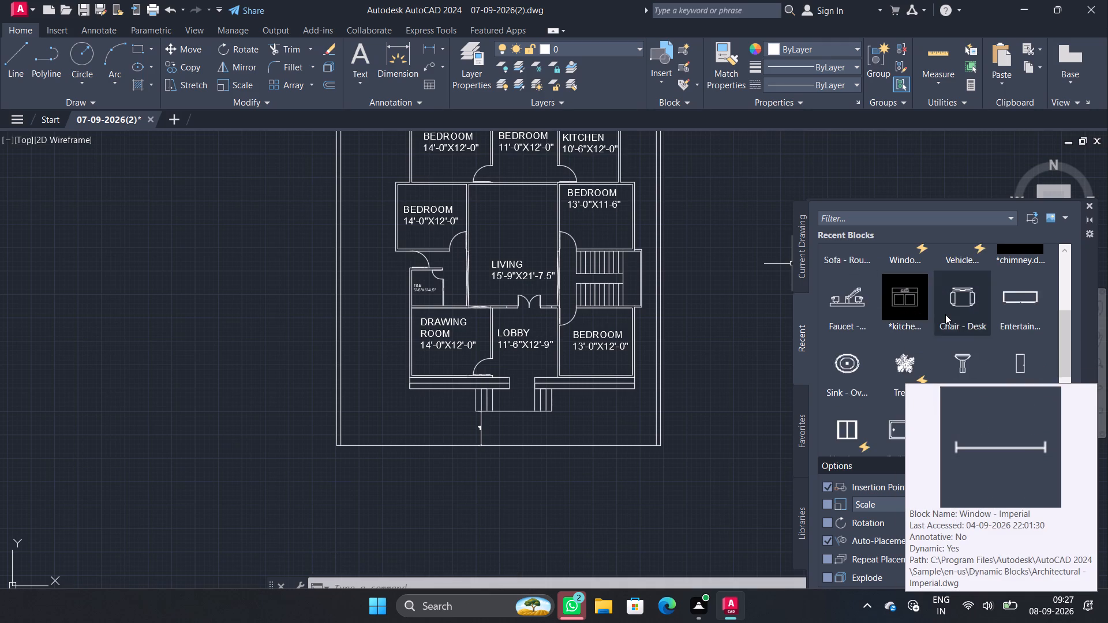
scroll(945, 314, down, 9)
scroll(927, 306, up, 4)
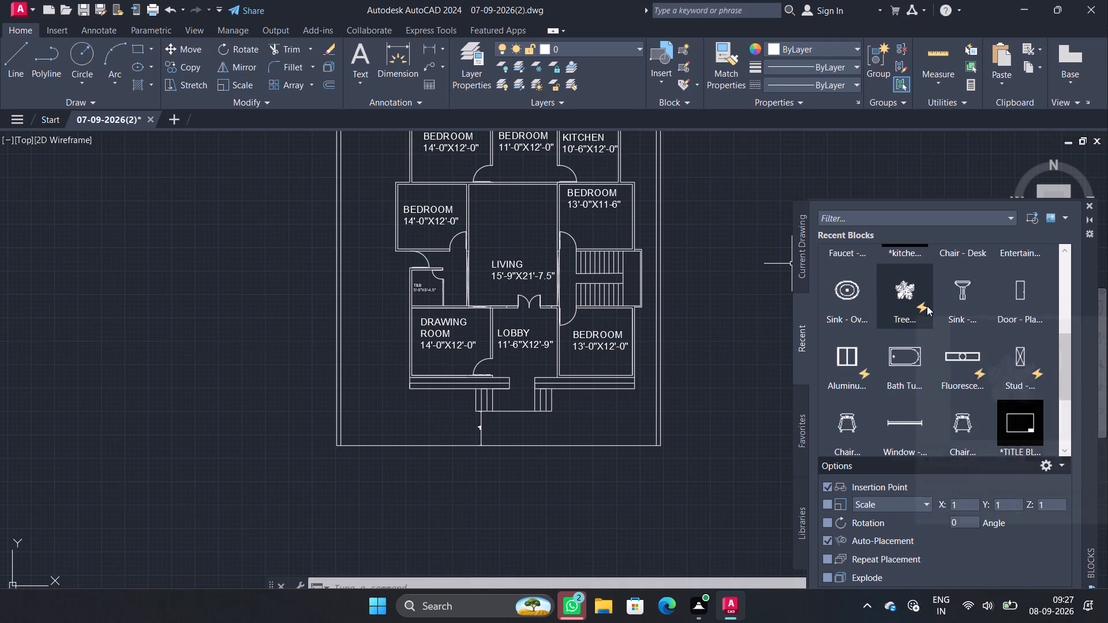
scroll(927, 306, up, 8)
click(905, 325)
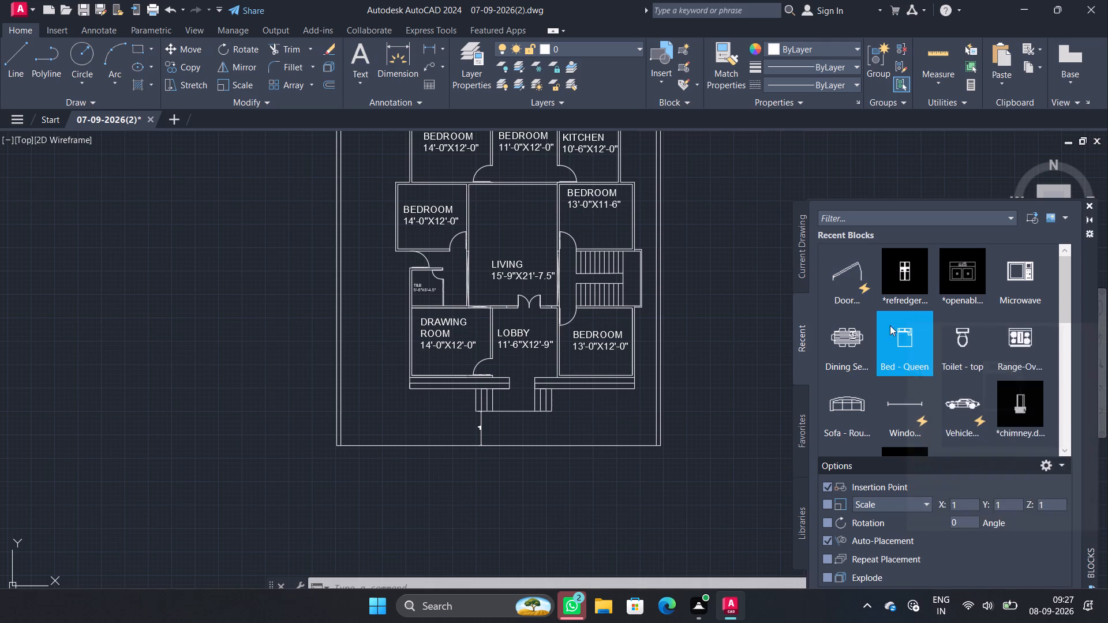
click(686, 200)
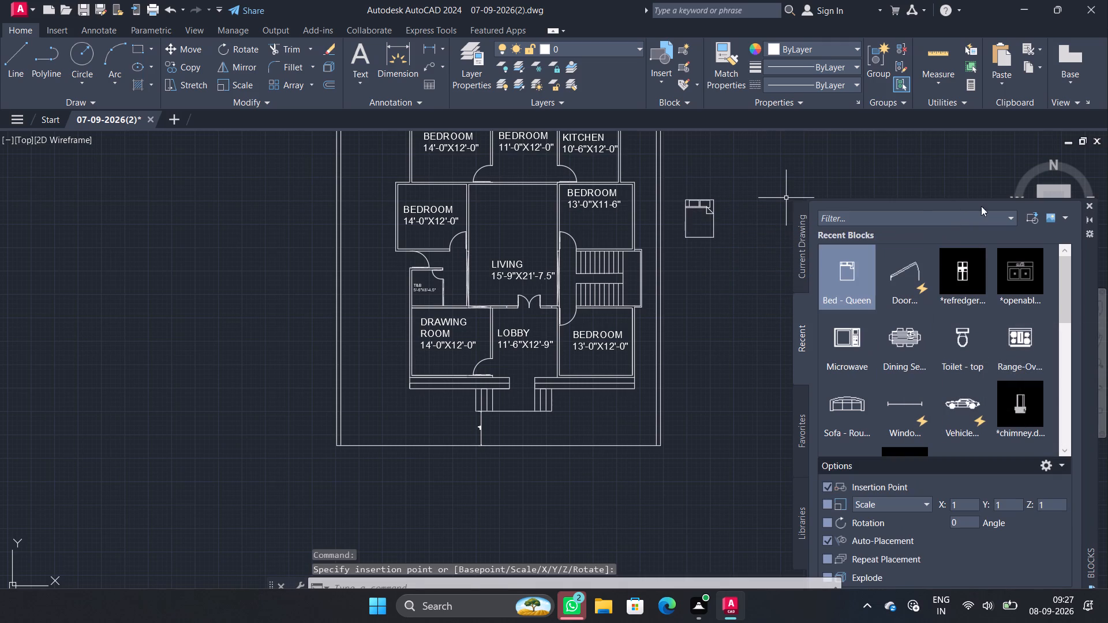
click(1088, 205)
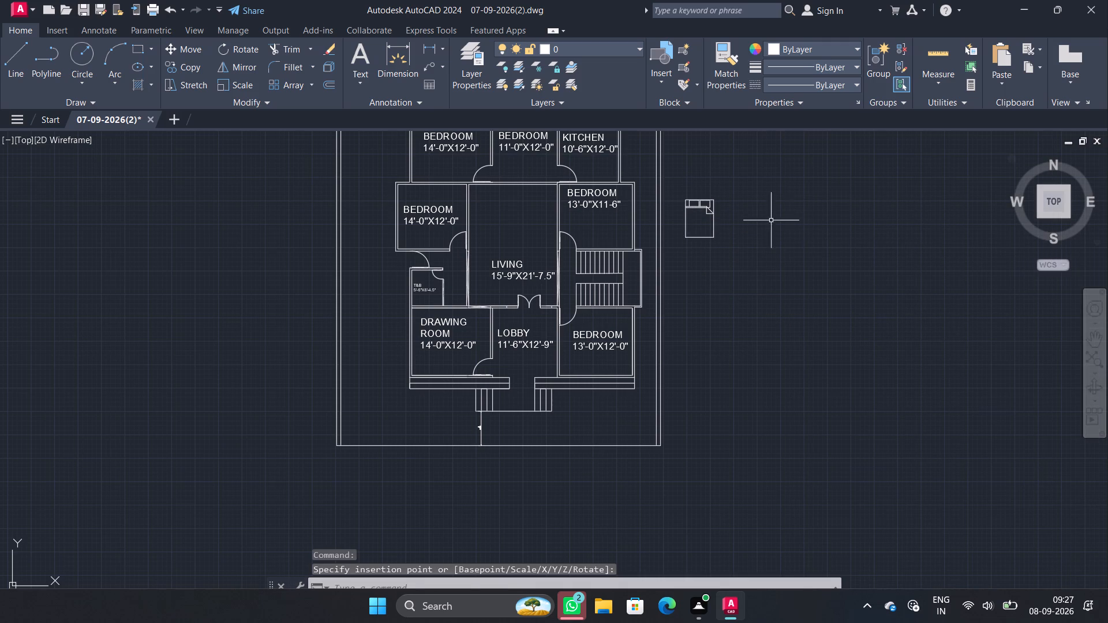
Scale the bed block freehand to about half its size, using the midpoint of its head edge as base point.
click(708, 204)
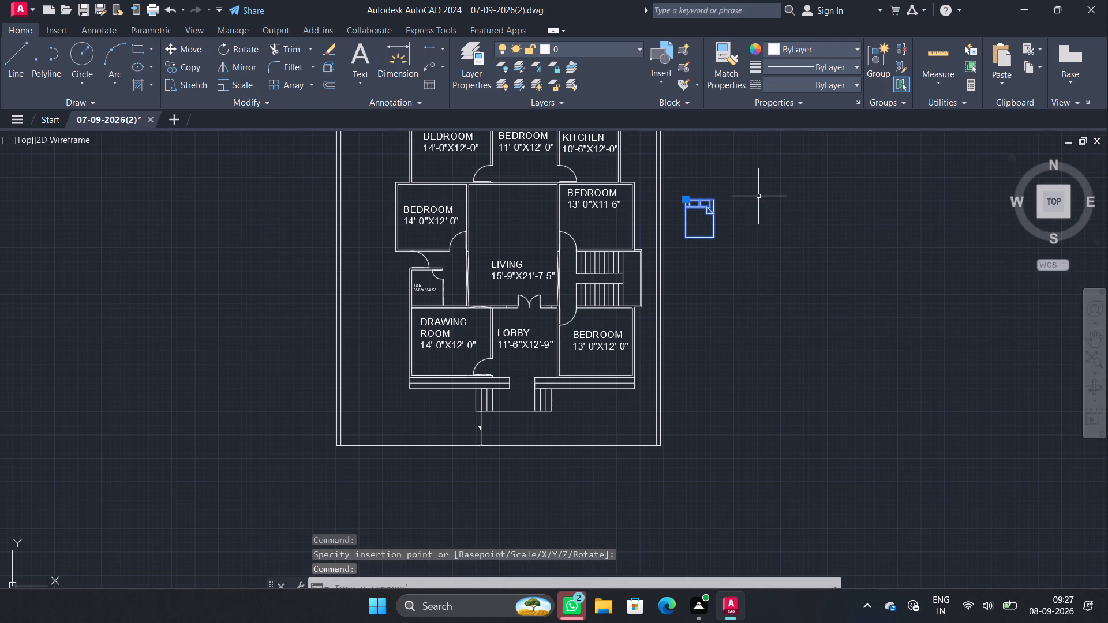
text(SC)
key(Return)
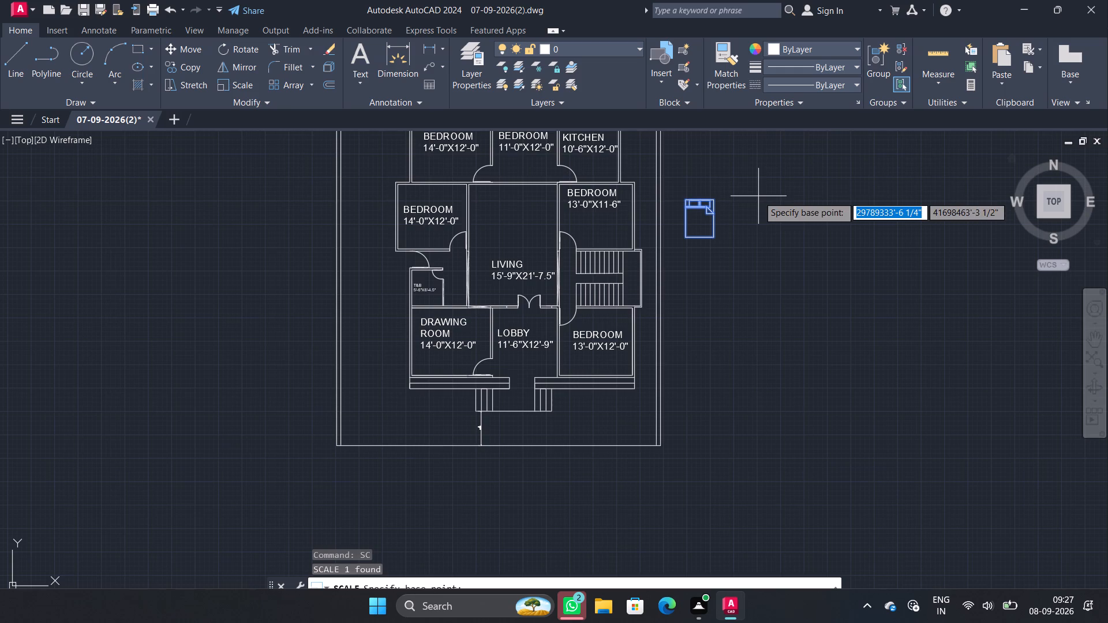
scroll(701, 198, up, 4)
click(689, 205)
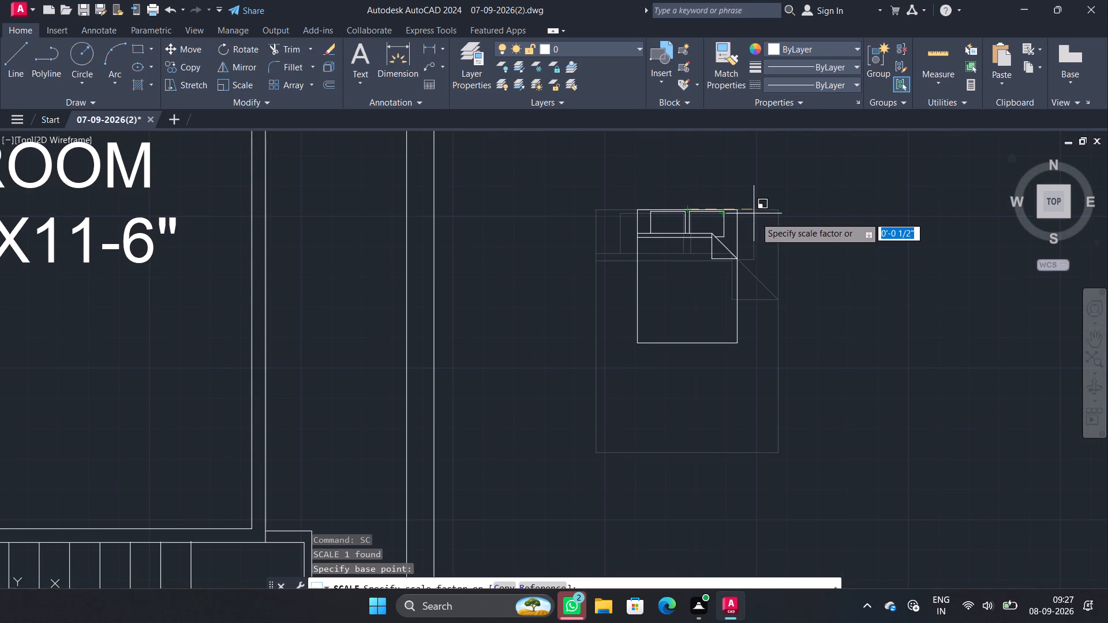
click(755, 217)
Copy the scaled bed by its head-edge midpoint, with Ortho off, into both 14'-0"X12'-0" bedrooms near their upper walls.
click(724, 214)
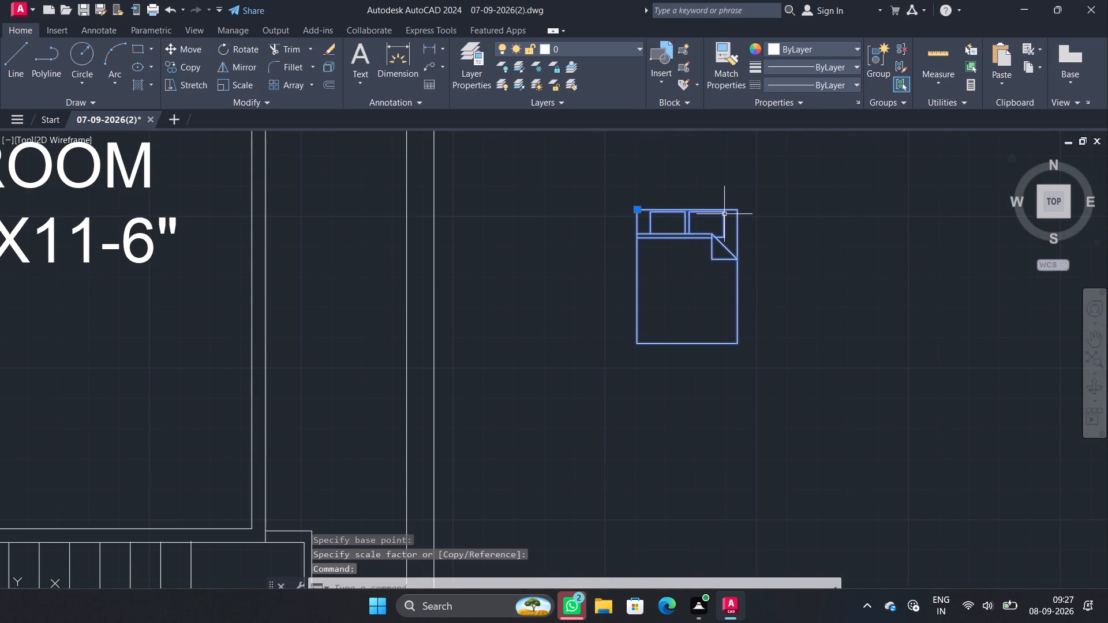
text(CO)
key(Return)
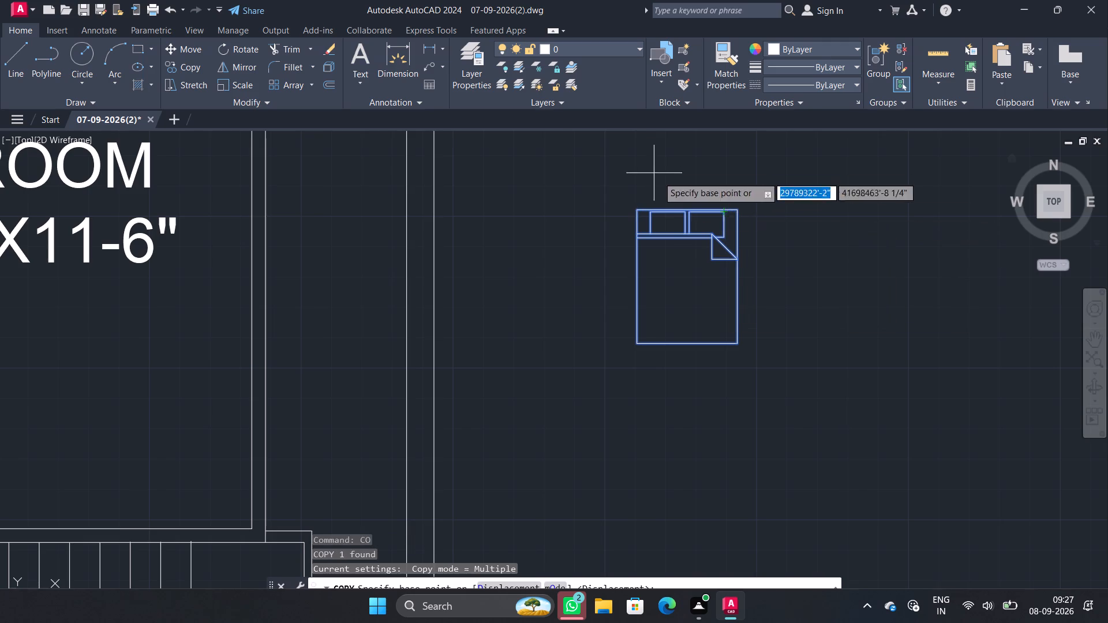
click(690, 208)
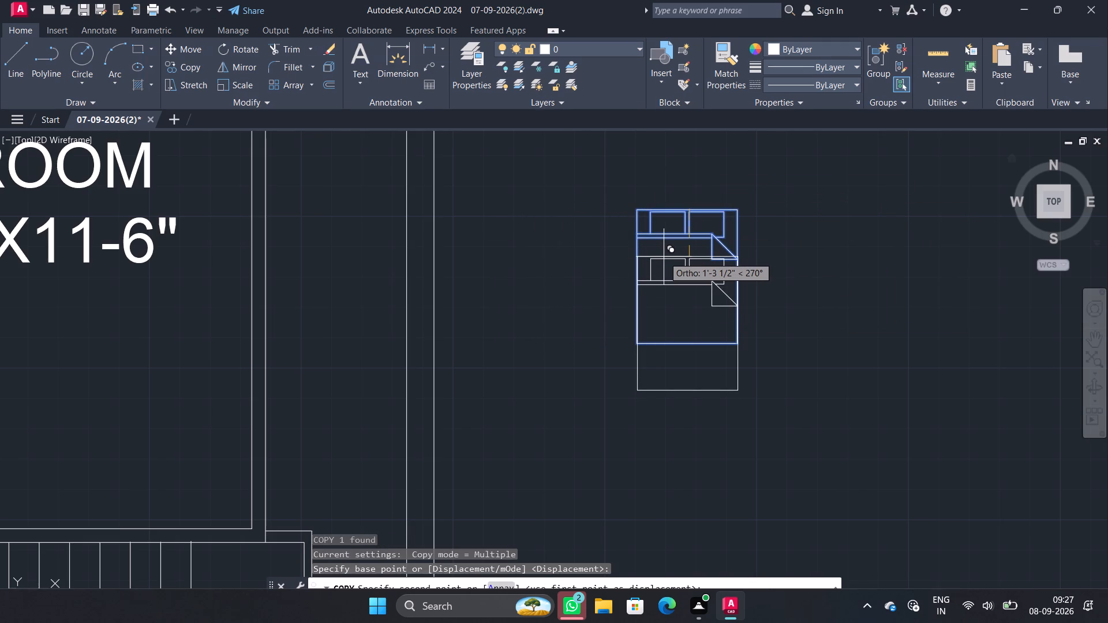
key(F8)
scroll(701, 275, down, 3)
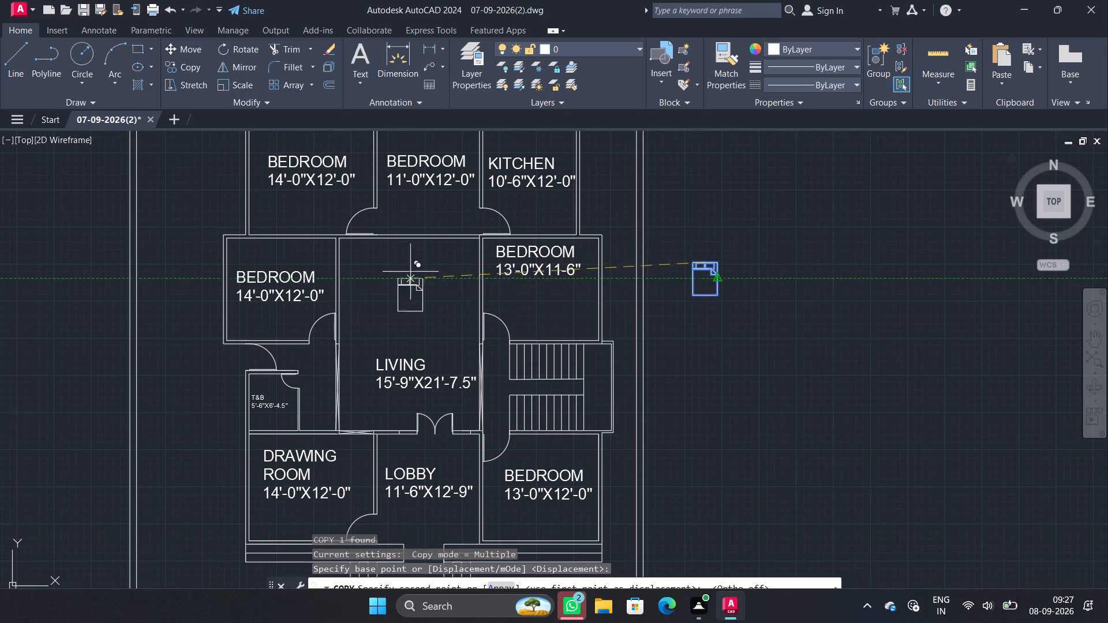
middle_drag(391, 293, 462, 379)
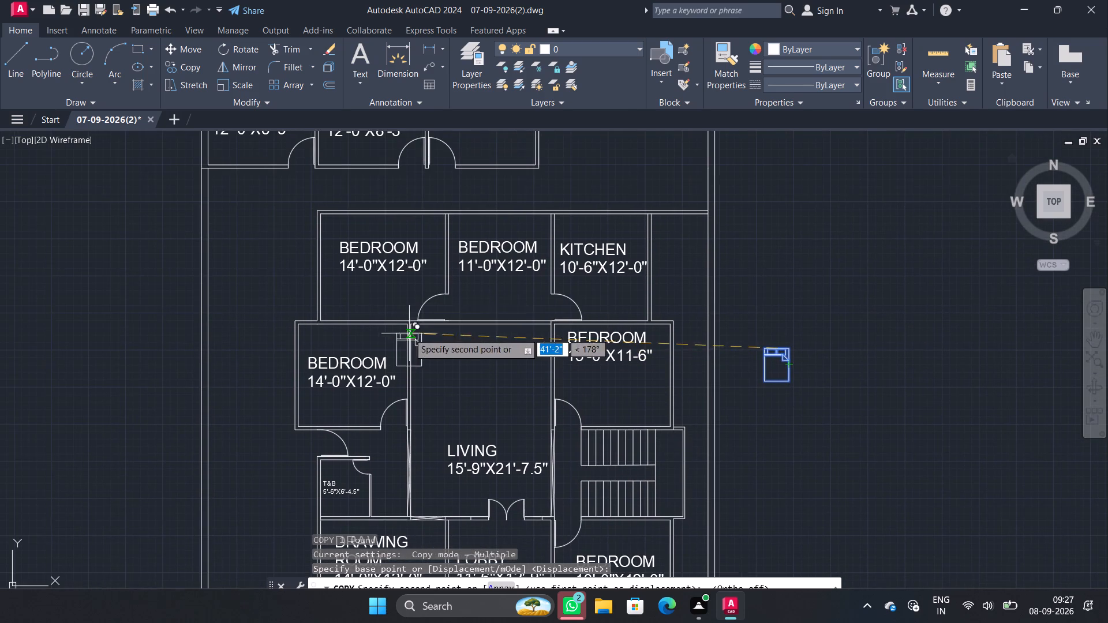
scroll(389, 230, up, 2)
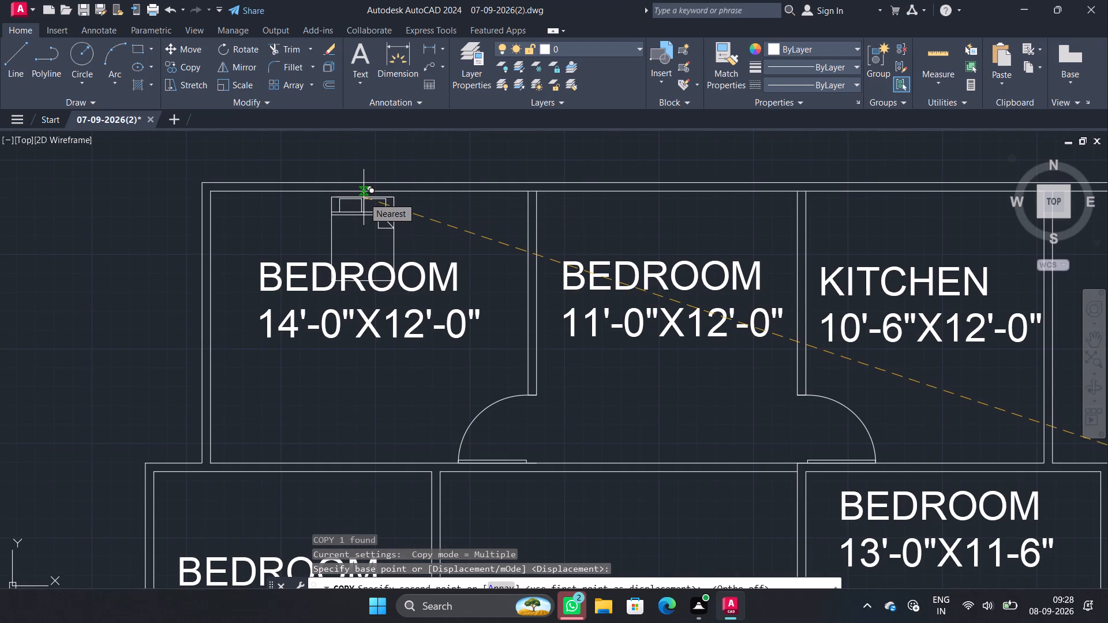
click(341, 203)
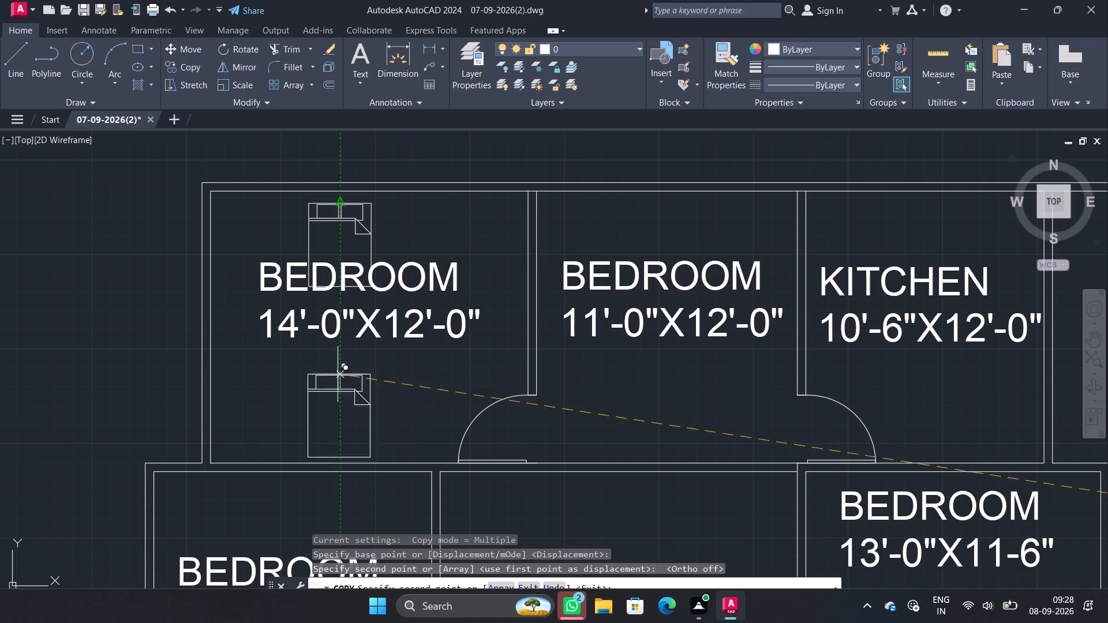
scroll(366, 330, down, 2)
click(330, 390)
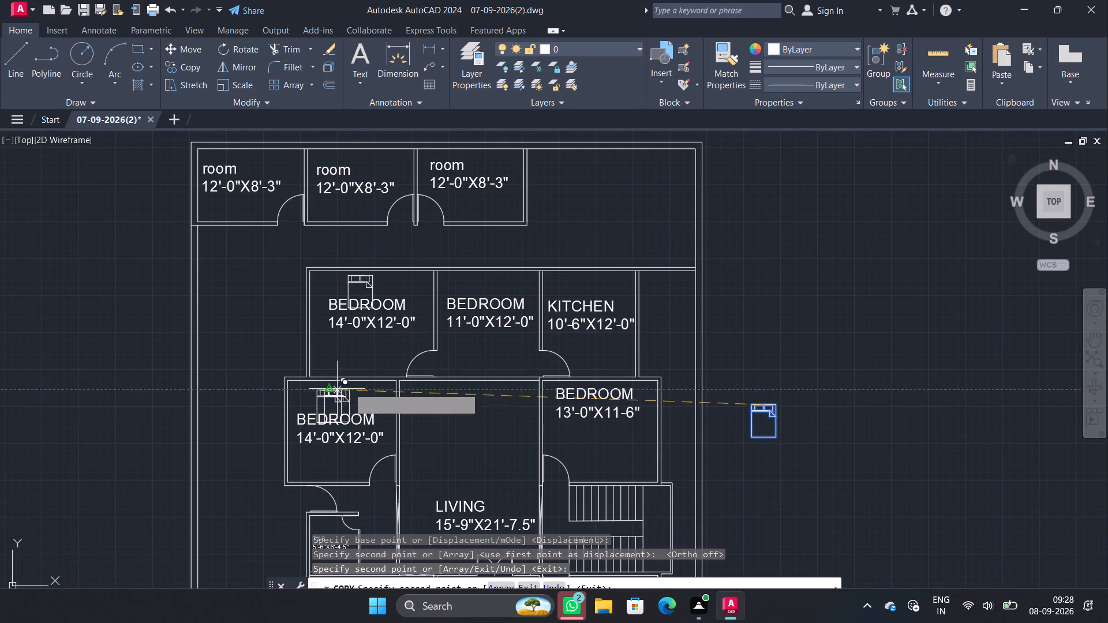
Place further bed copies in the 13'-0"X11-6" bedroom below its label and in the 13'-0"X12'-0" bedroom near its upper wall.
scroll(600, 444, up, 3)
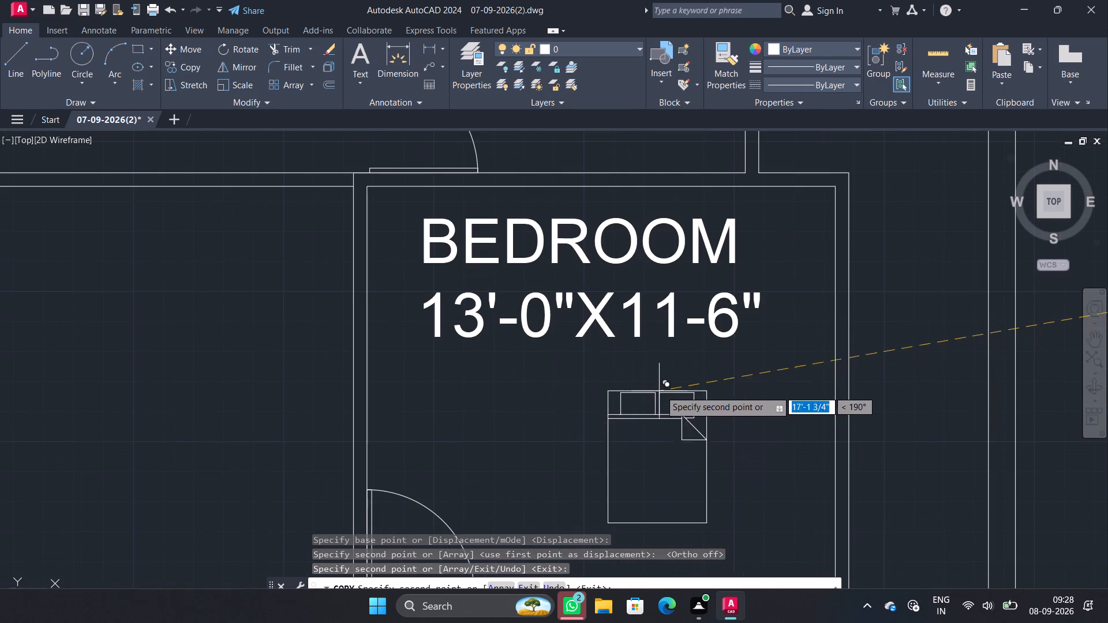
click(719, 377)
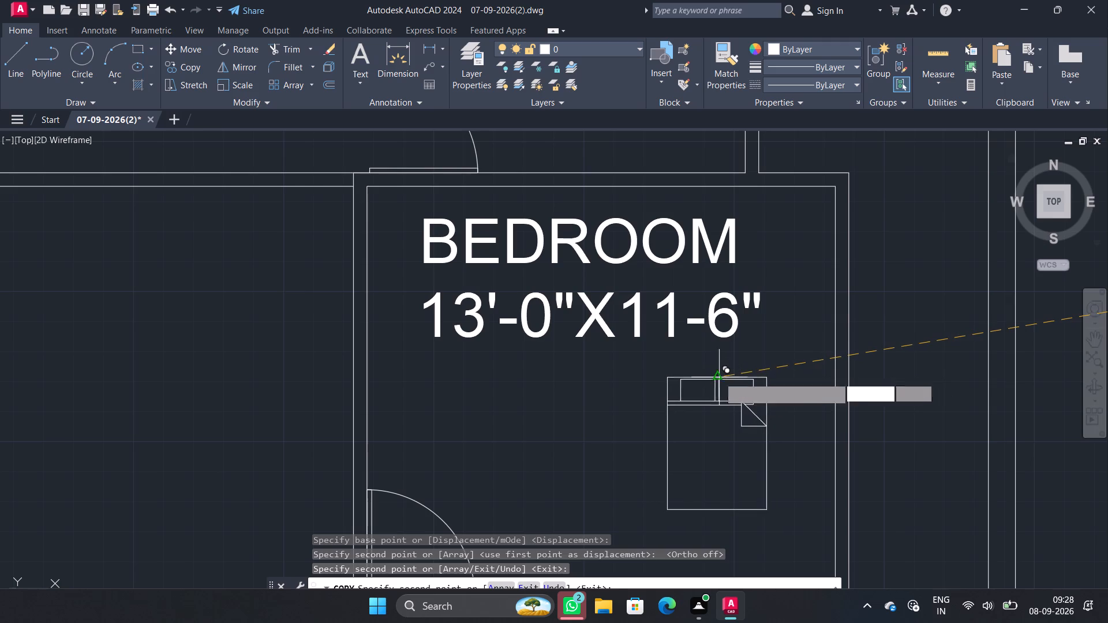
scroll(592, 299, down, 4)
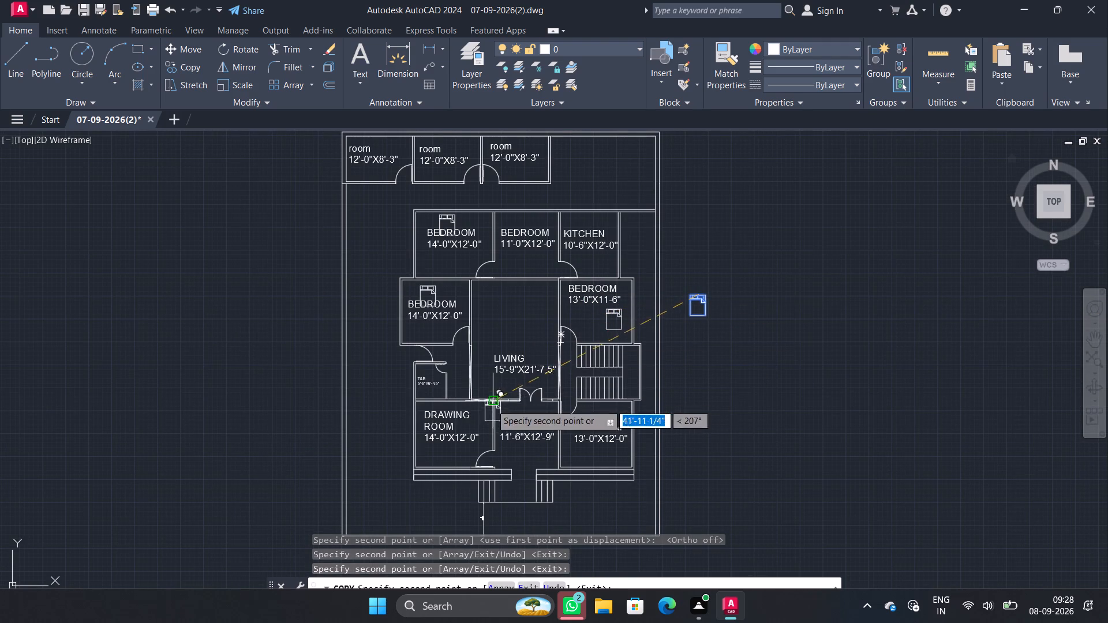
scroll(604, 418, up, 3)
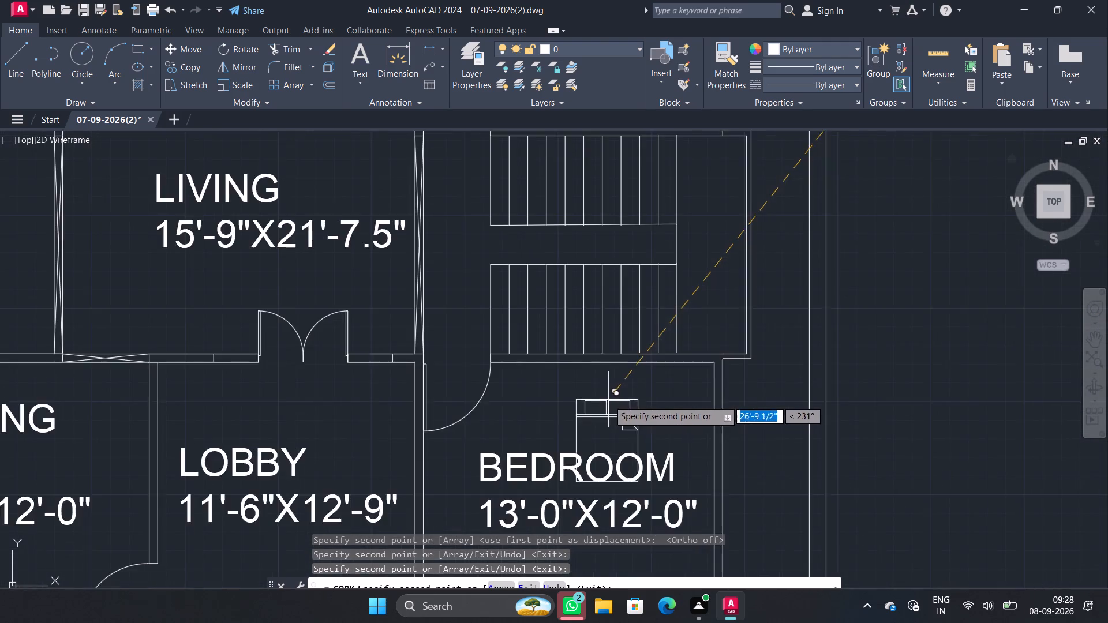
scroll(612, 398, up, 3)
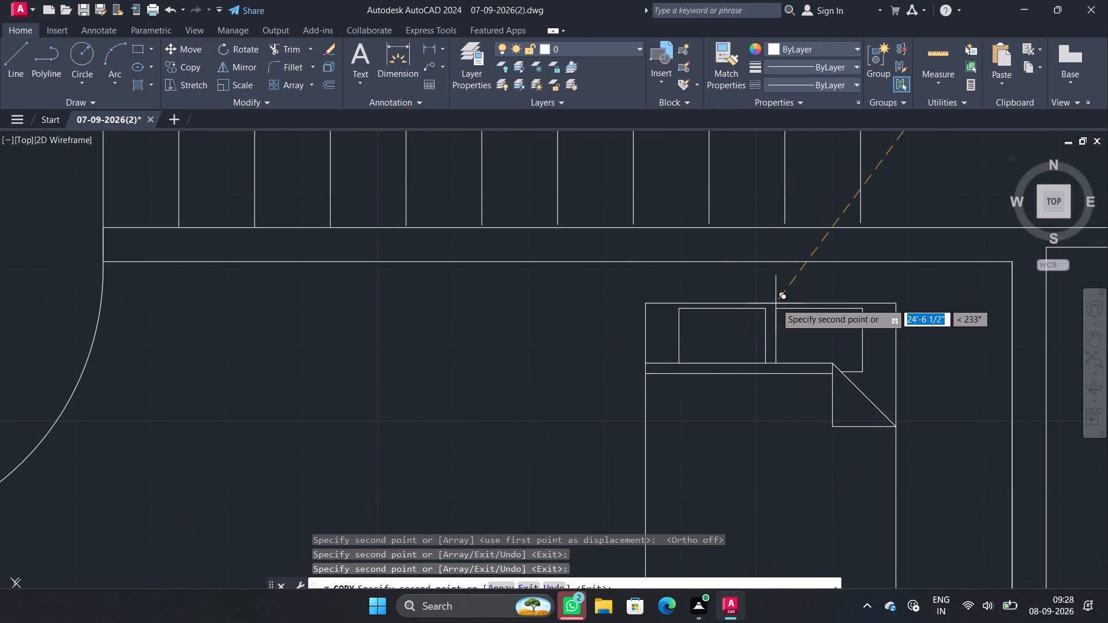
click(776, 296)
scroll(612, 360, down, 3)
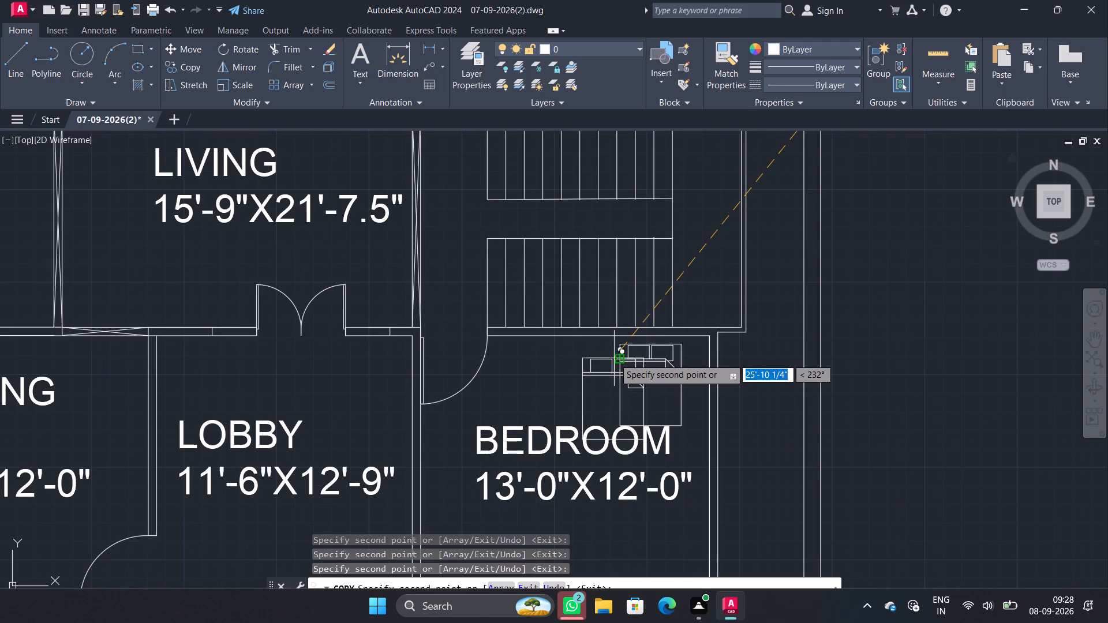
scroll(614, 358, down, 1)
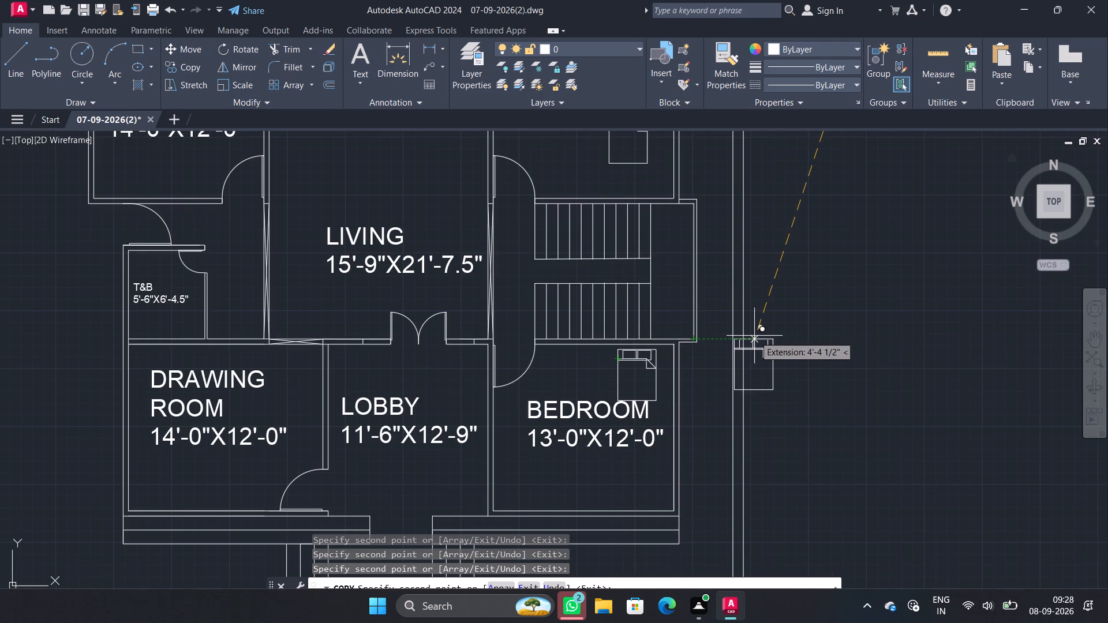
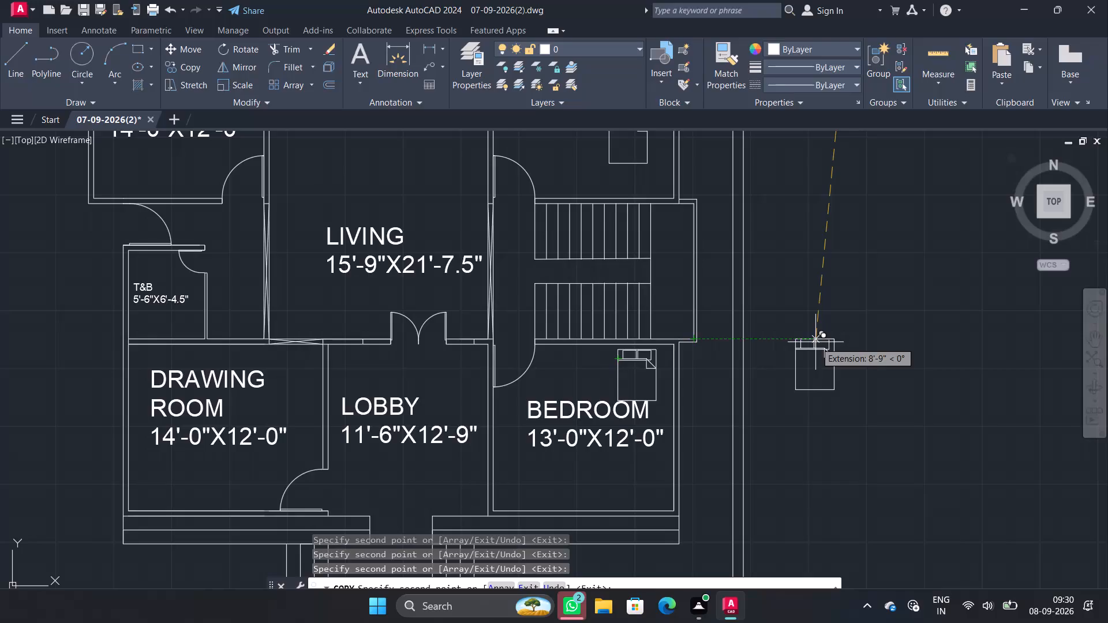
End the copying and erase the leftover source bed block outside the plan, beside the 13'-0"X11-6" bedroom.
key(Escape)
scroll(581, 351, down, 1)
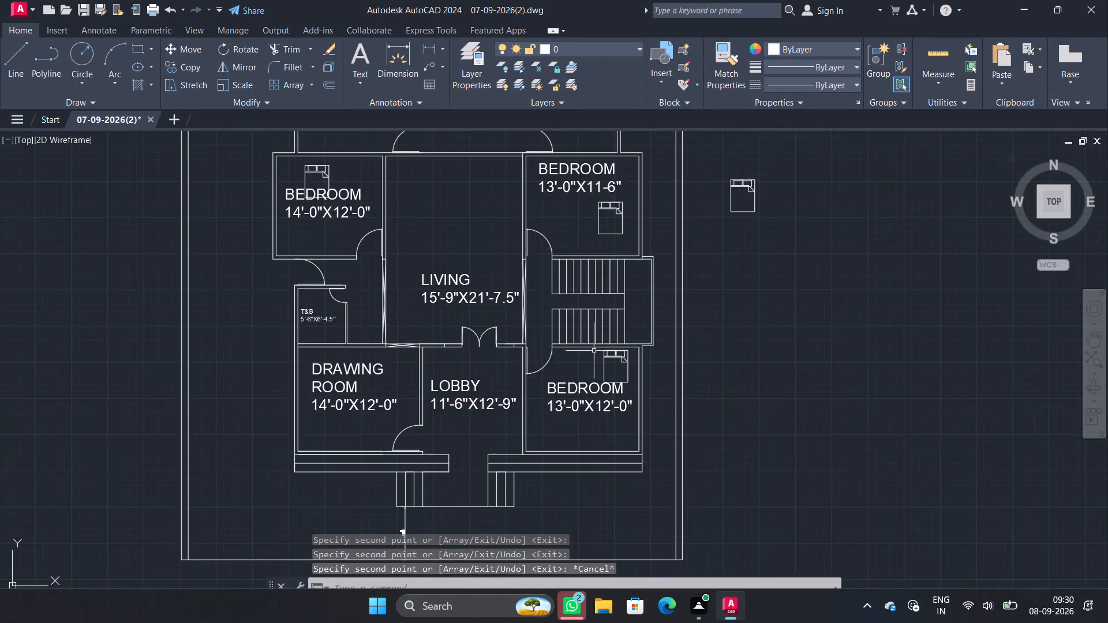
scroll(595, 351, down, 1)
click(667, 230)
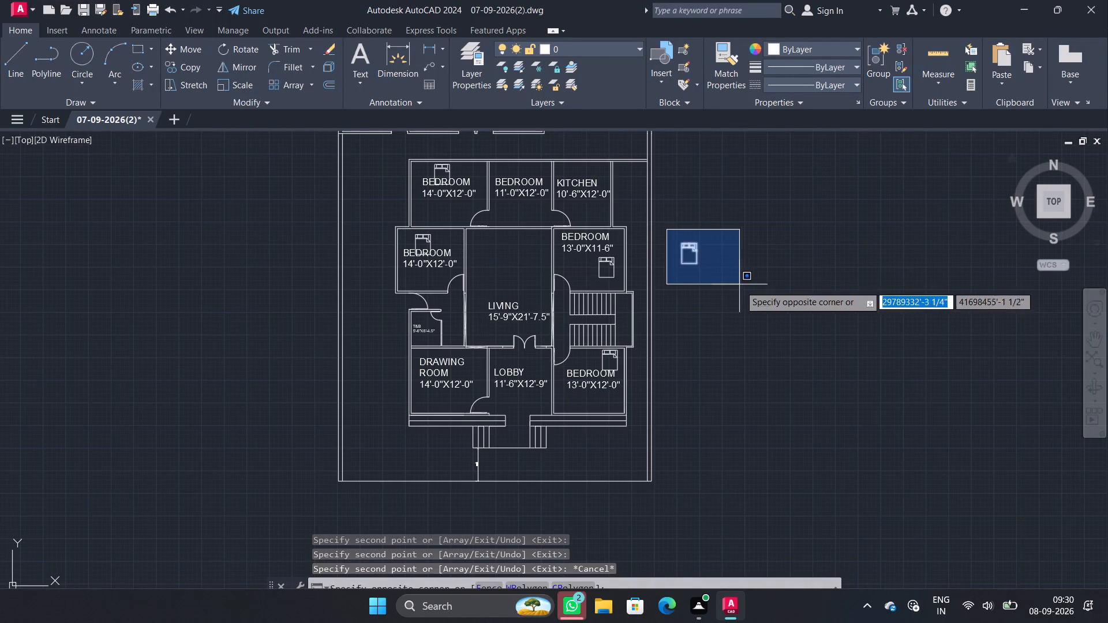
click(743, 287)
key(e)
key(Return)
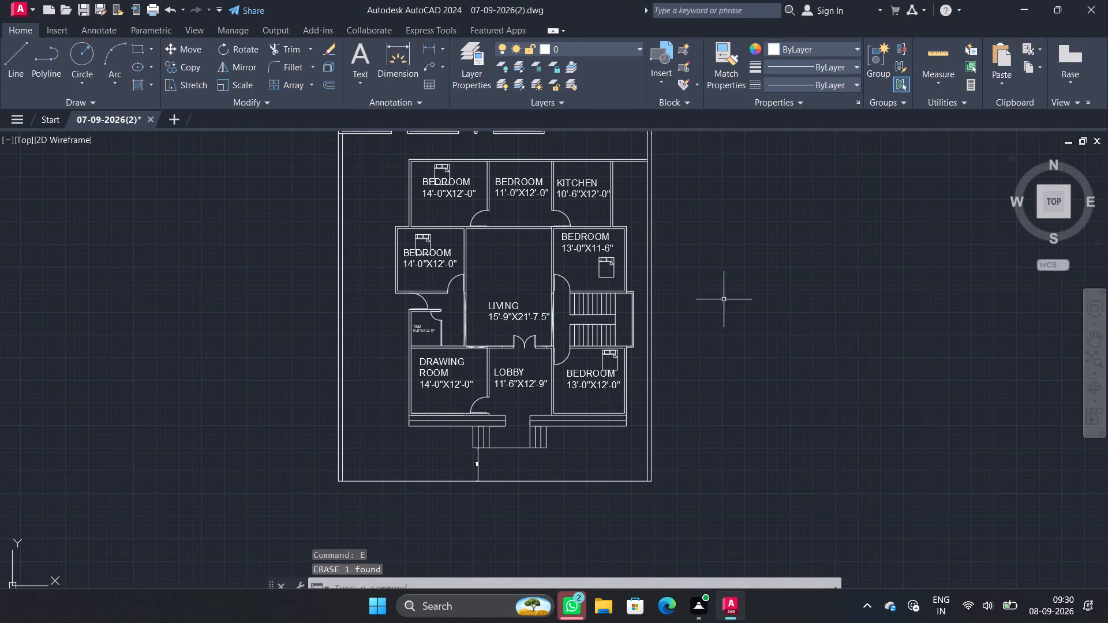
Erase the whole row of spare door blocks lying in the empty space beside the floor plan.
middle_drag(523, 294, 495, 408)
scroll(488, 403, down, 1)
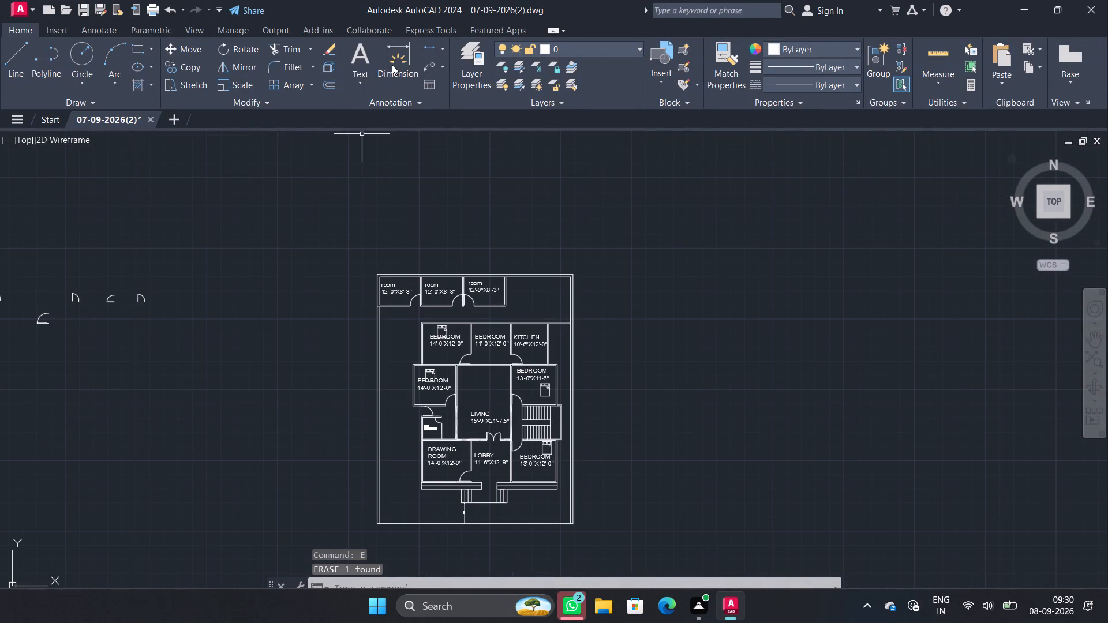
middle_drag(78, 262, 271, 268)
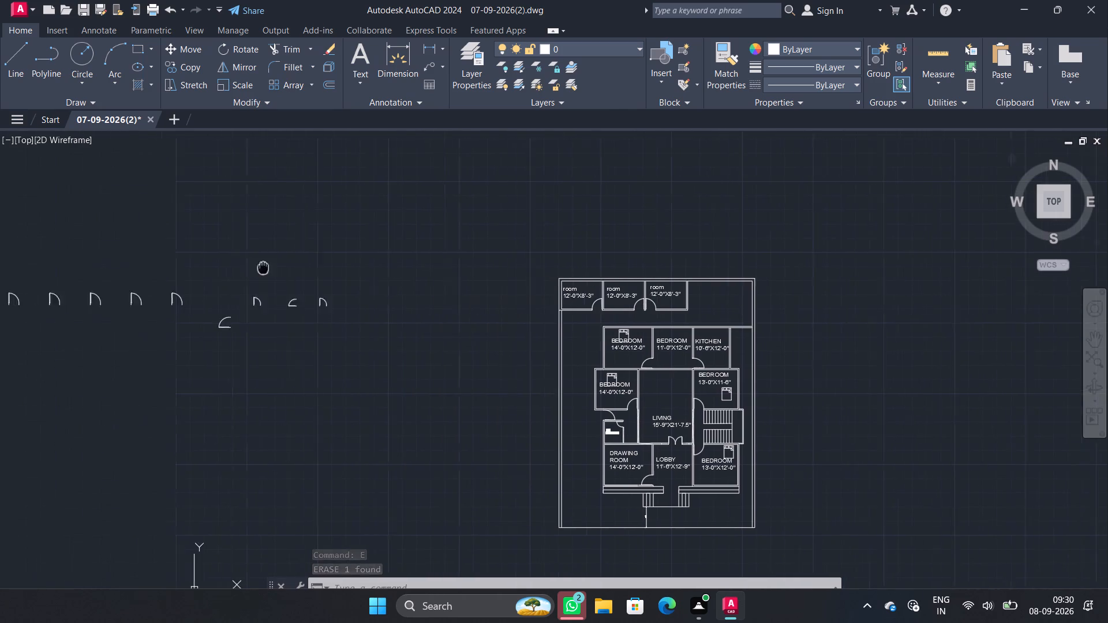
middle_drag(271, 268, 416, 275)
click(56, 269)
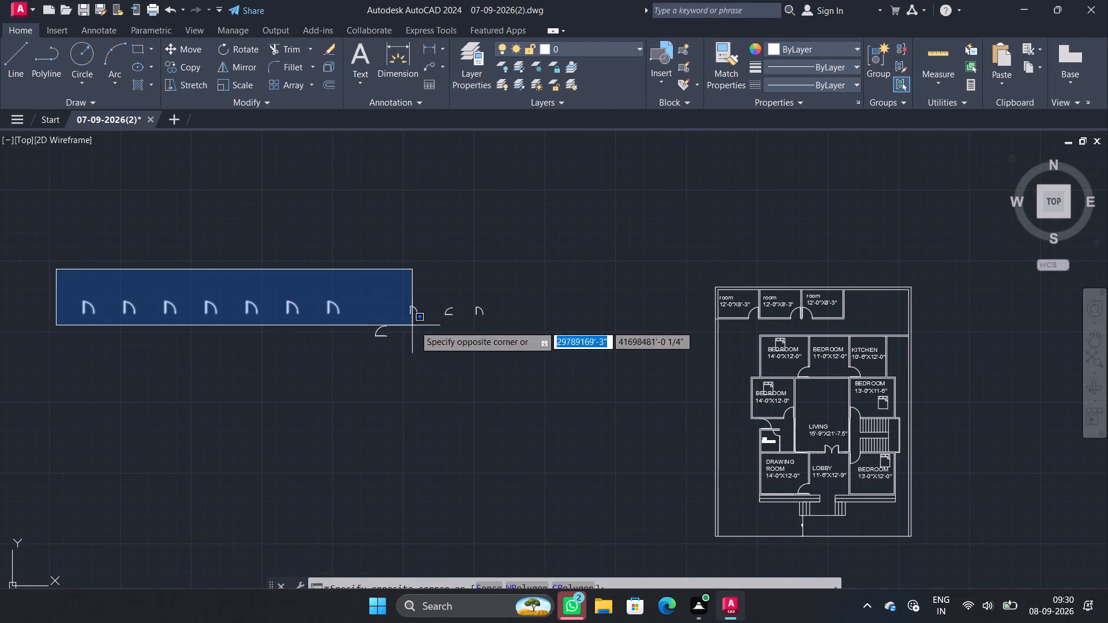
click(537, 371)
key(e)
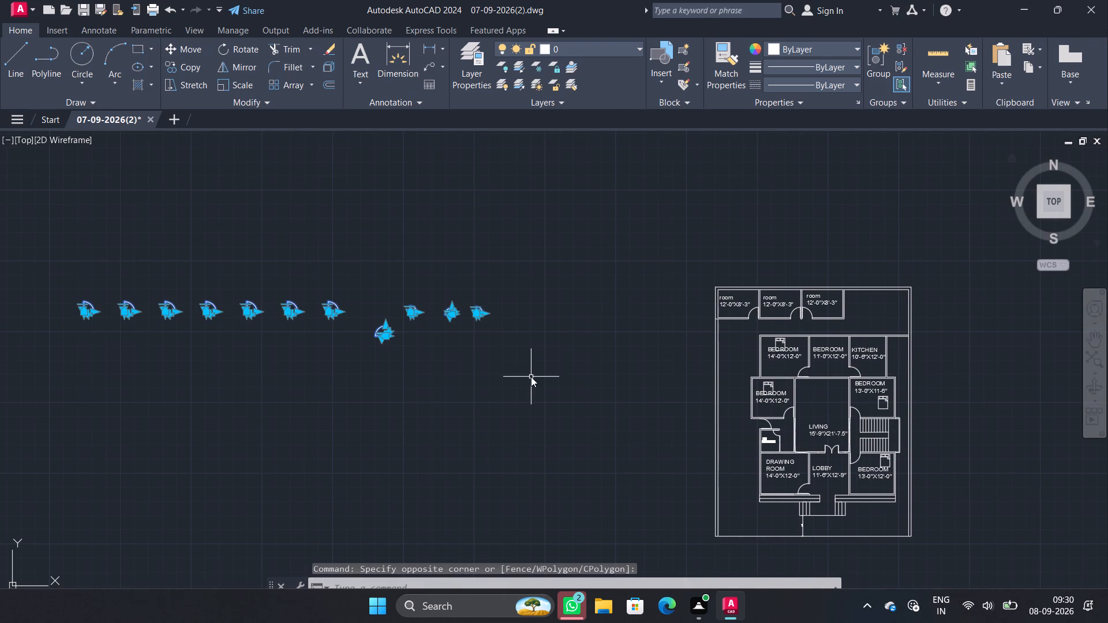
key(Return)
middle_drag(538, 371, 319, 286)
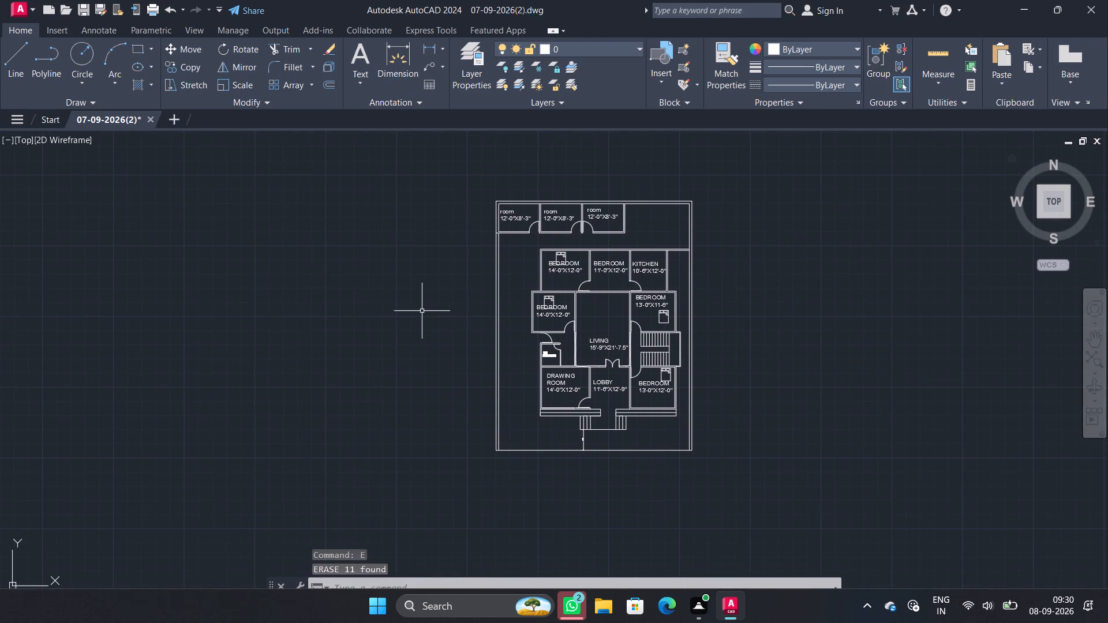
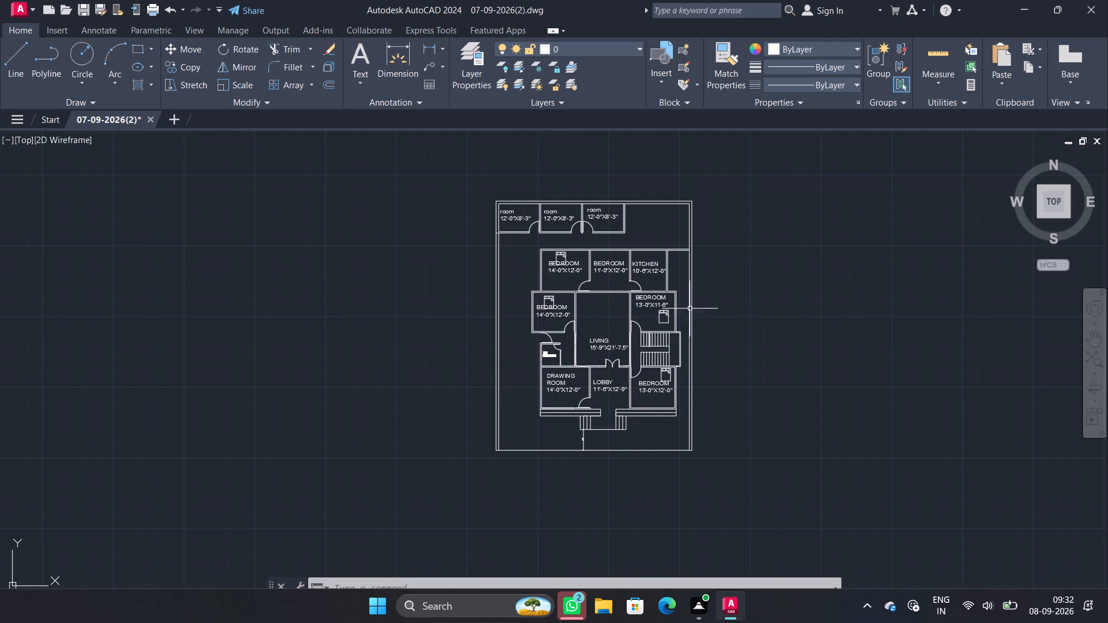
Add a horizontal linear dimension across the open space between the end 12'-0"X8'-3" room and the facing boundary wall.
click(429, 50)
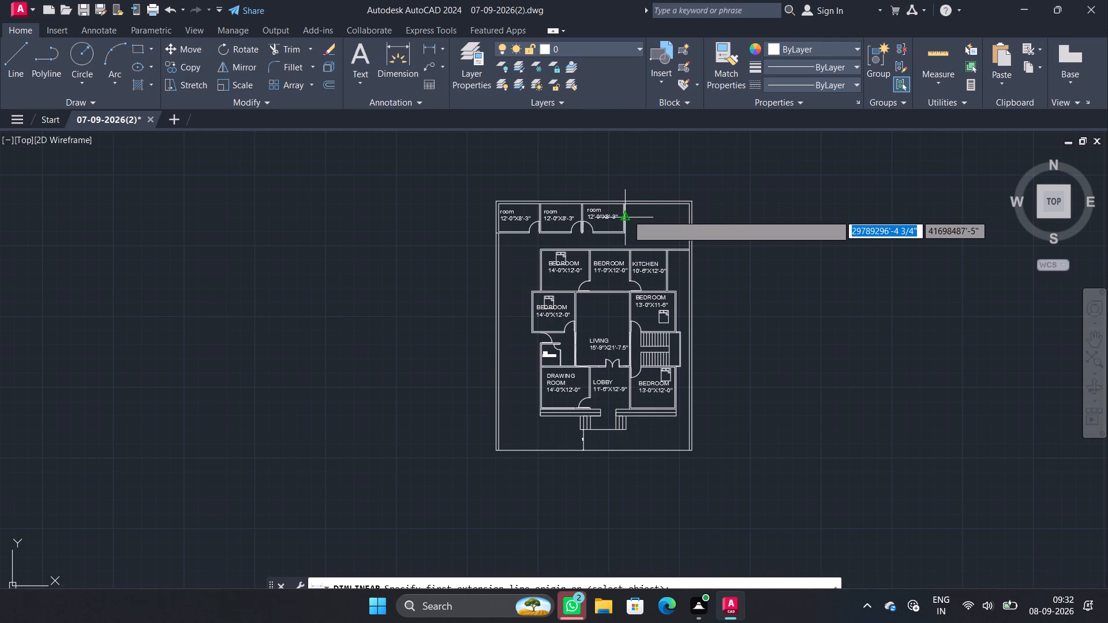
click(627, 215)
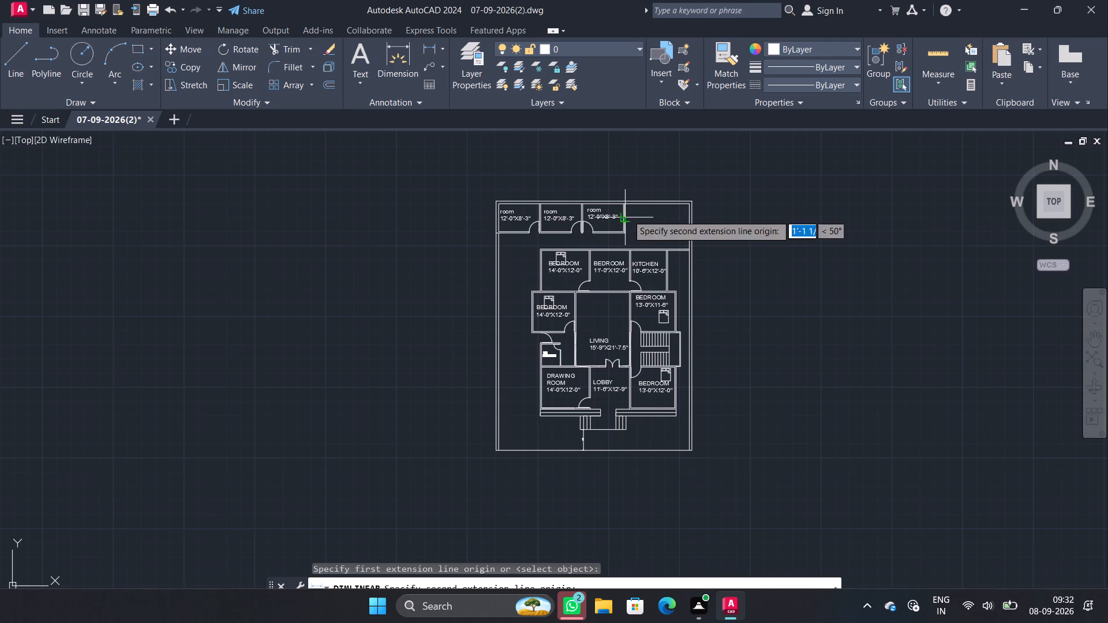
click(686, 217)
scroll(656, 225, up, 7)
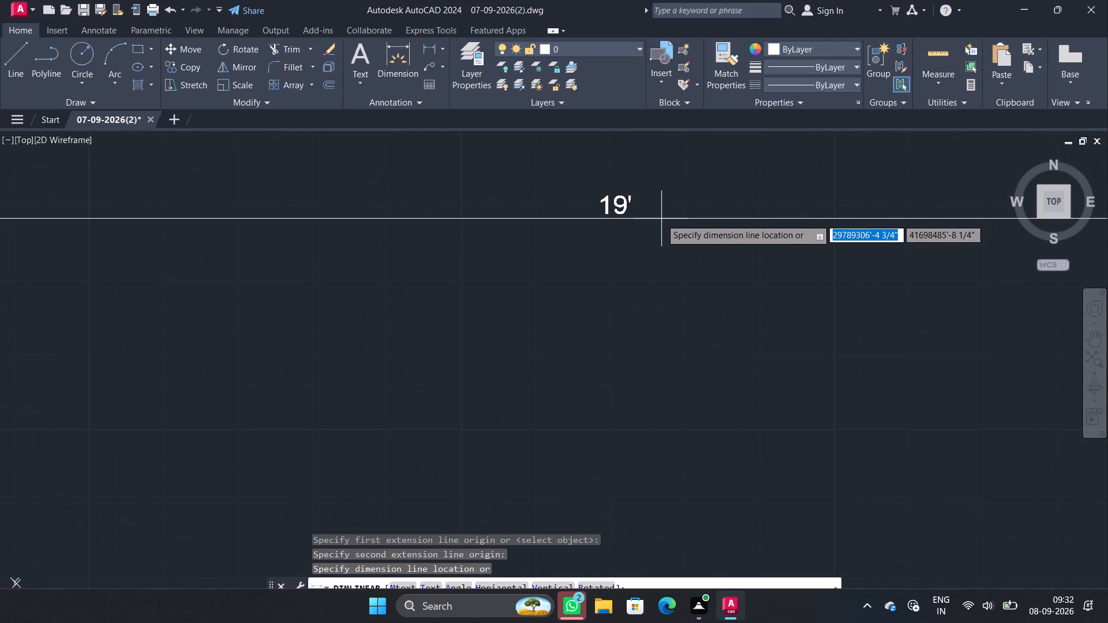
scroll(662, 216, down, 4)
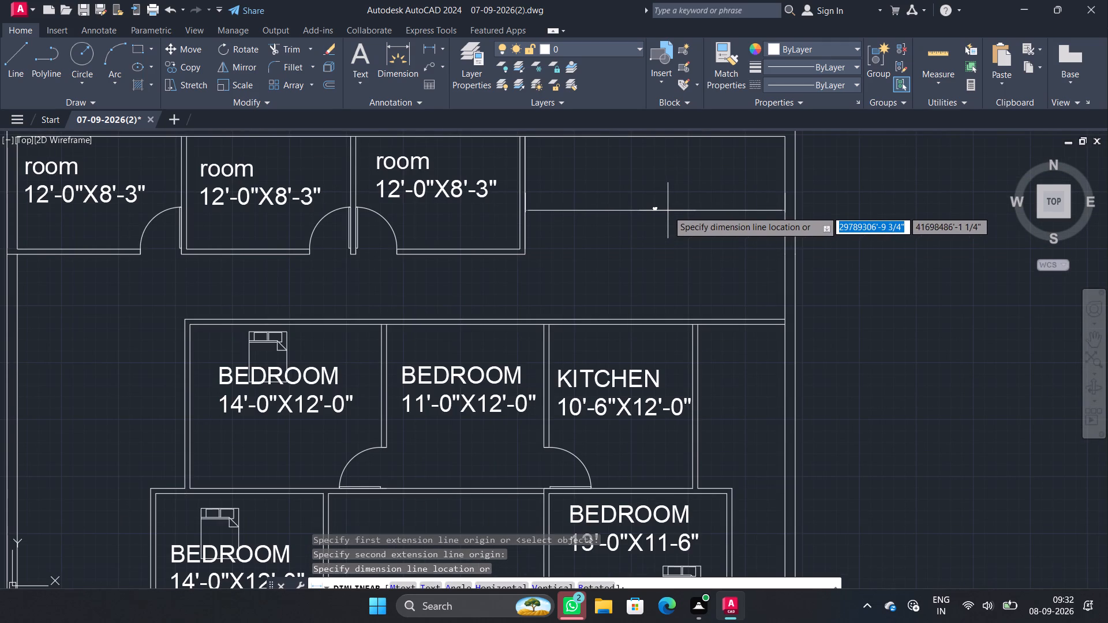
click(668, 211)
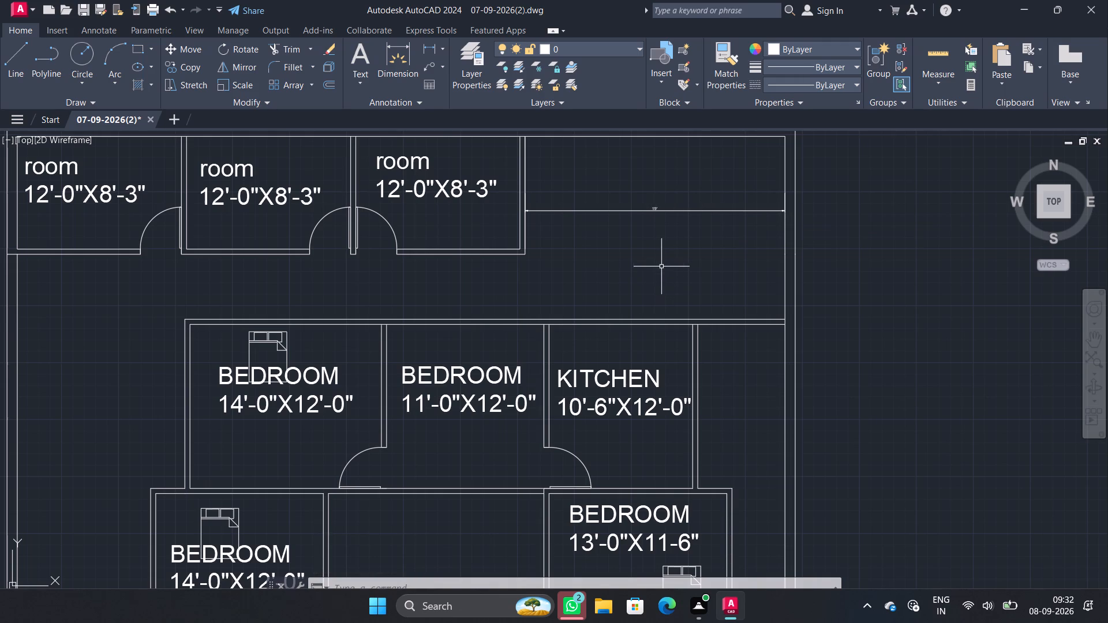
Add a horizontal linear dimension from the boundary wall's inner face to the outer wall of the upper 14'-0"X12'-0" bedroom.
scroll(669, 262, down, 3)
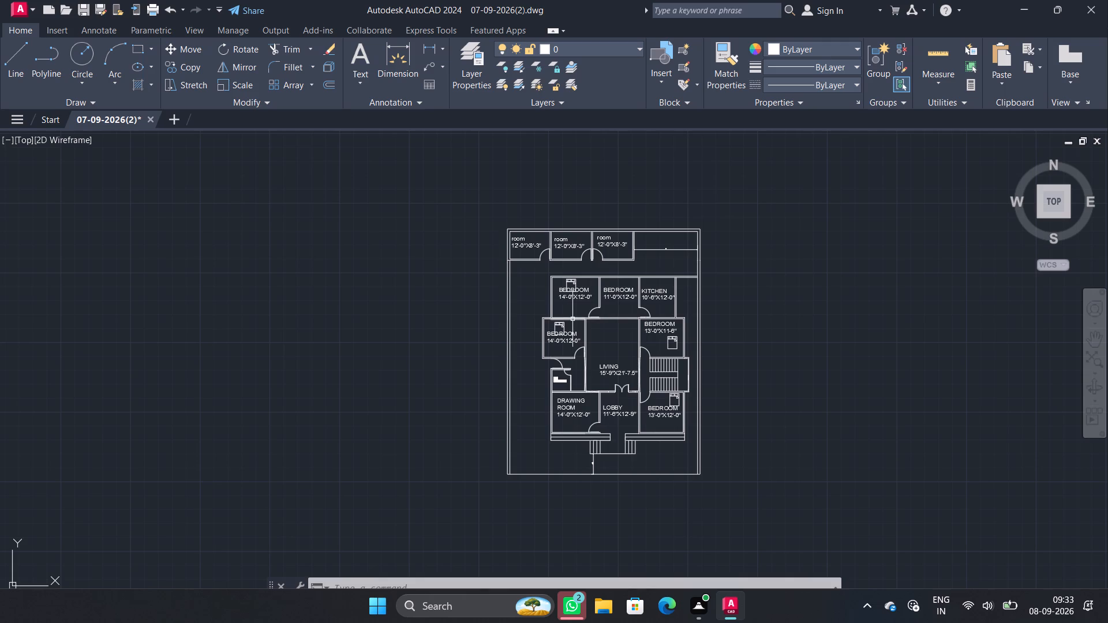
click(425, 53)
scroll(536, 276, up, 4)
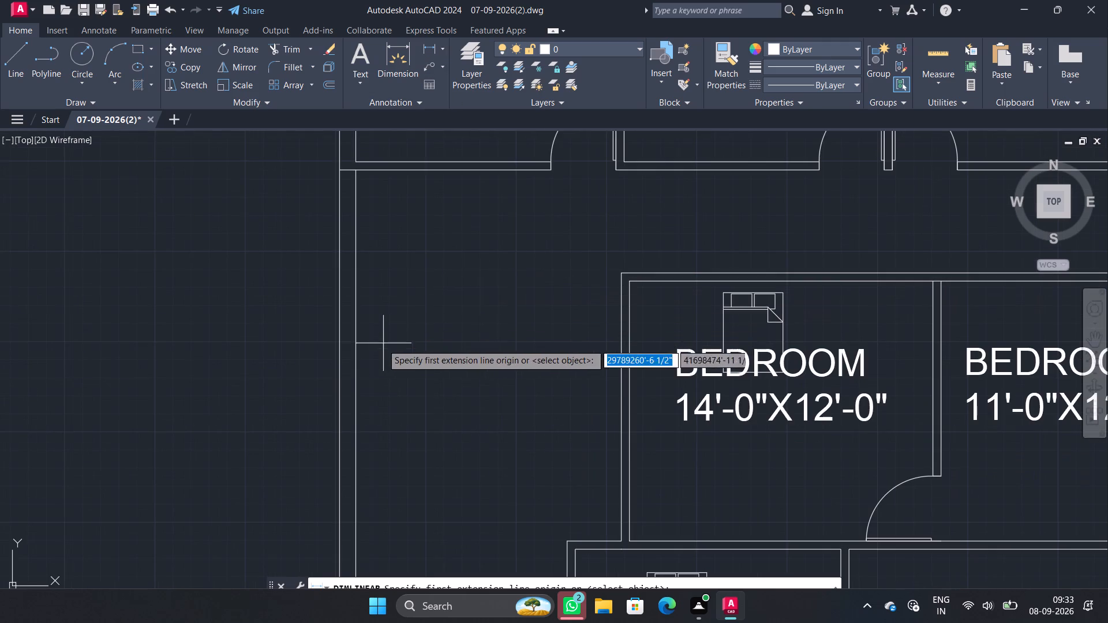
click(356, 380)
click(619, 376)
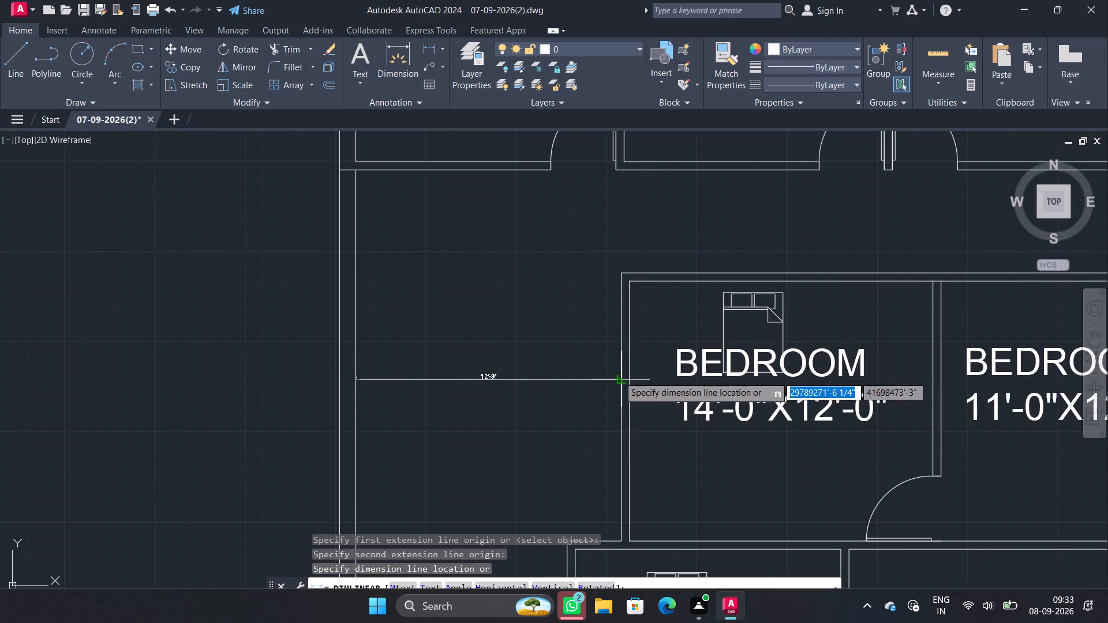
click(593, 396)
Add a horizontal linear dimension from the boundary wall's inner face to the 14'-0"X12'-0" bedroom beside the living room.
key(space)
middle_drag(553, 474, 534, 301)
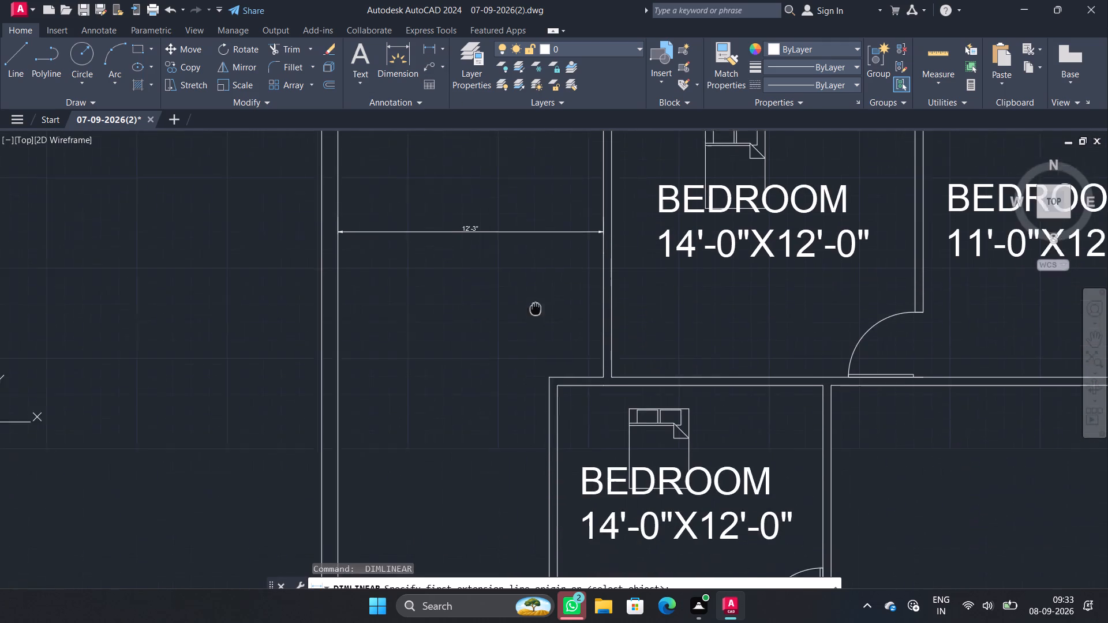
middle_drag(534, 301, 531, 291)
key(space)
key(space)
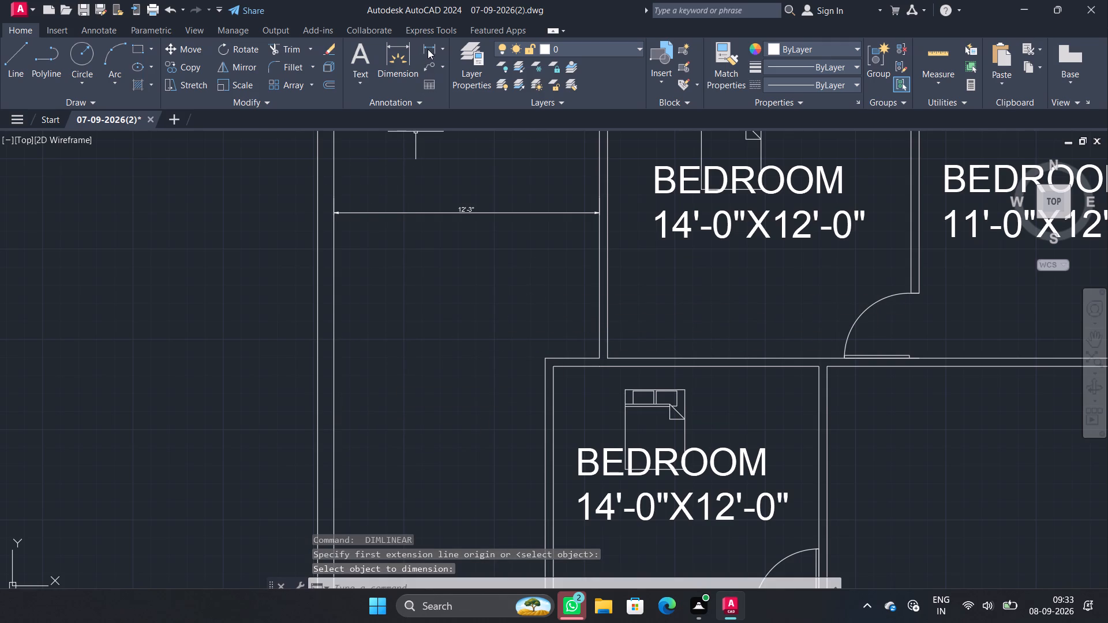
click(428, 48)
click(336, 441)
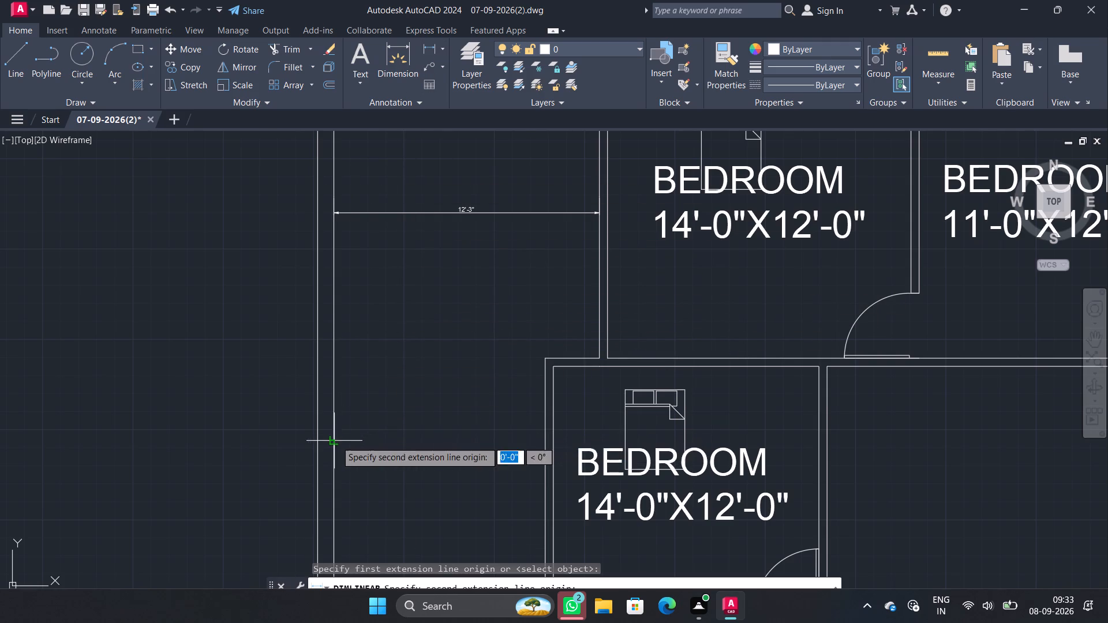
click(544, 437)
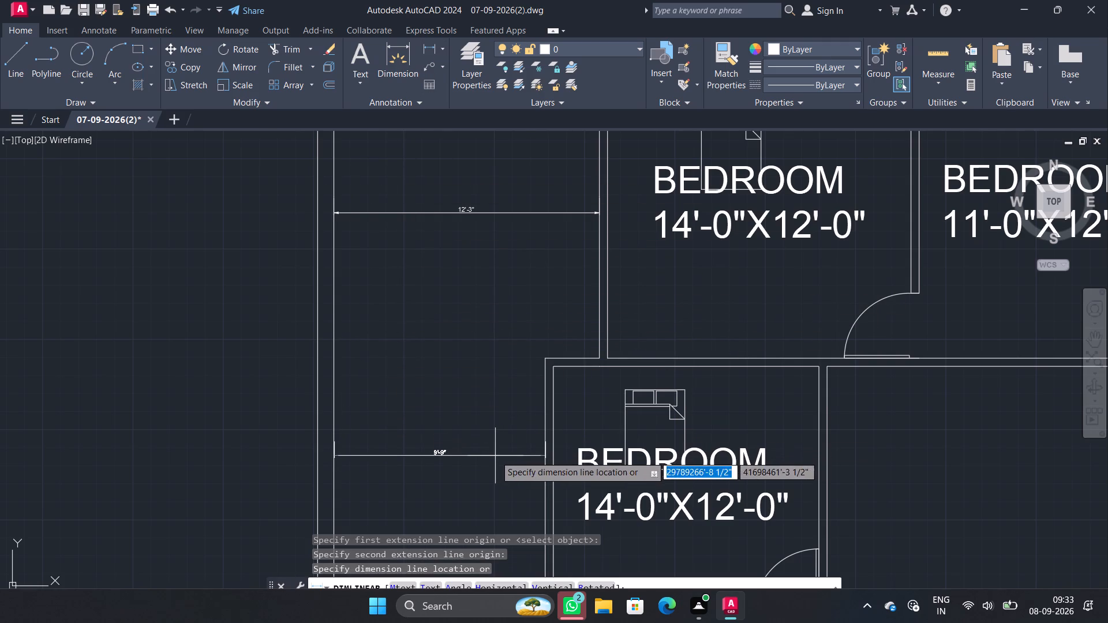
click(495, 456)
Add a horizontal linear dimension from the boundary wall's inner face to the outer wall of the T&B.
scroll(461, 379, down, 2)
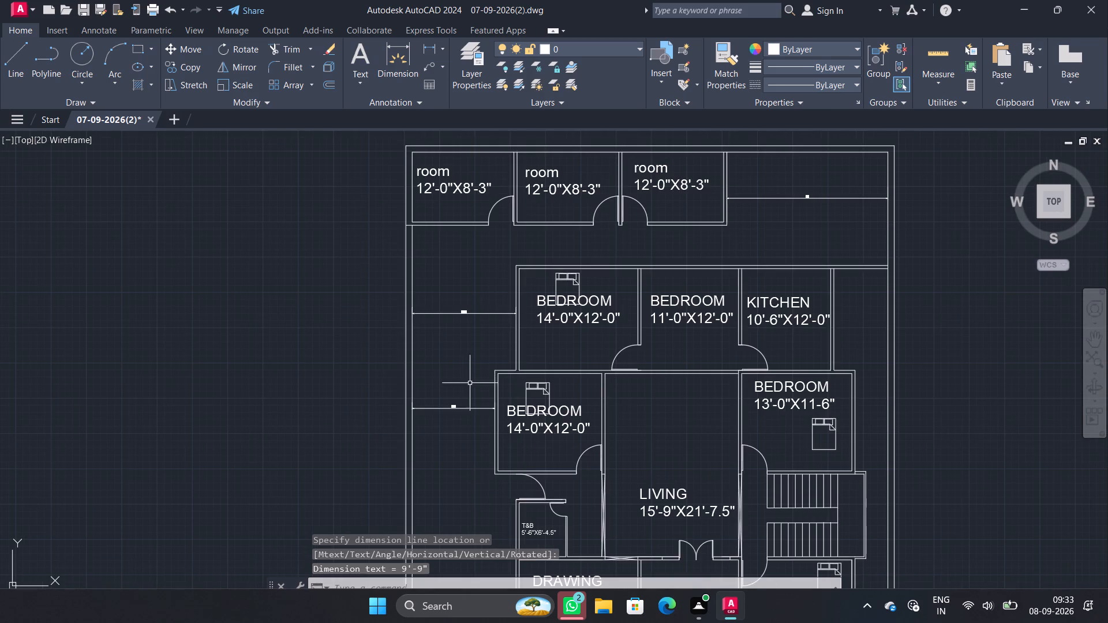
scroll(454, 431, down, 1)
middle_drag(454, 431, 442, 322)
scroll(457, 393, up, 2)
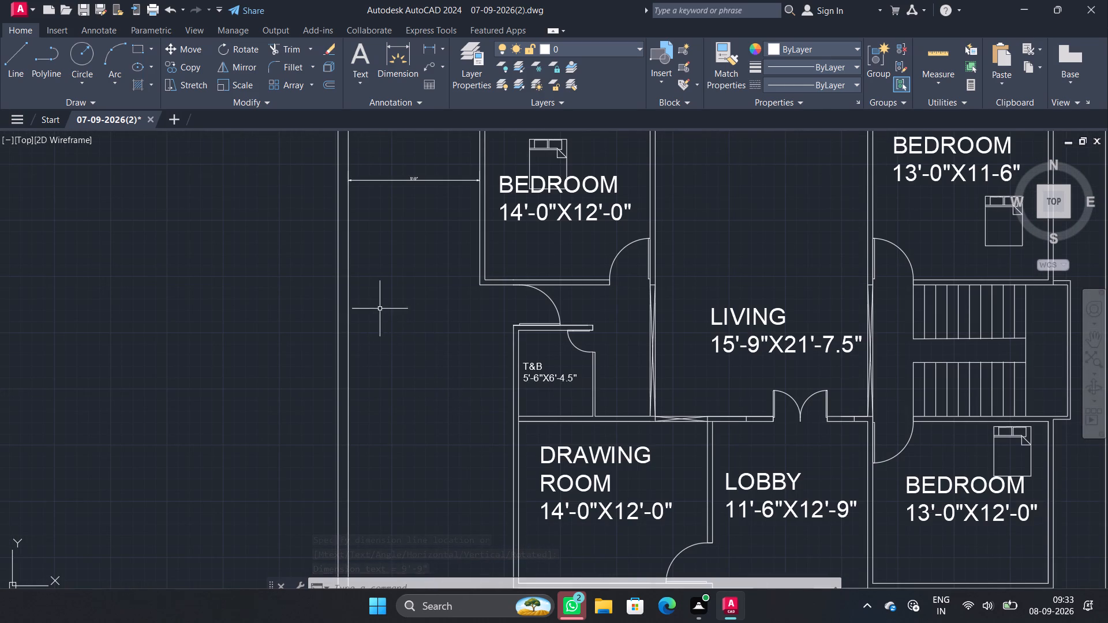
key(space)
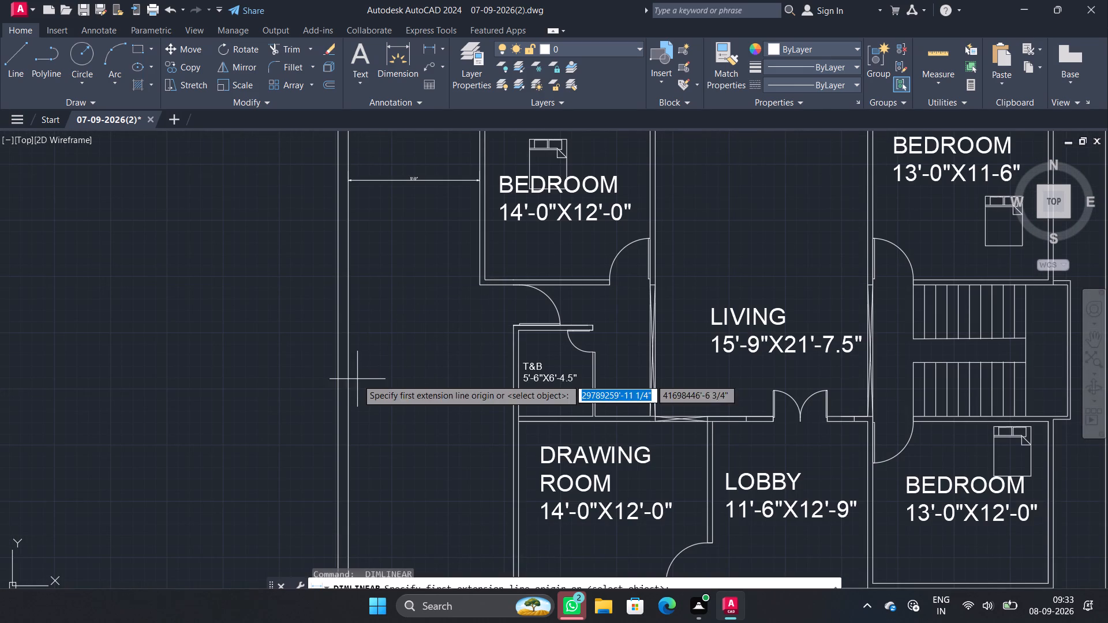
click(350, 377)
click(510, 373)
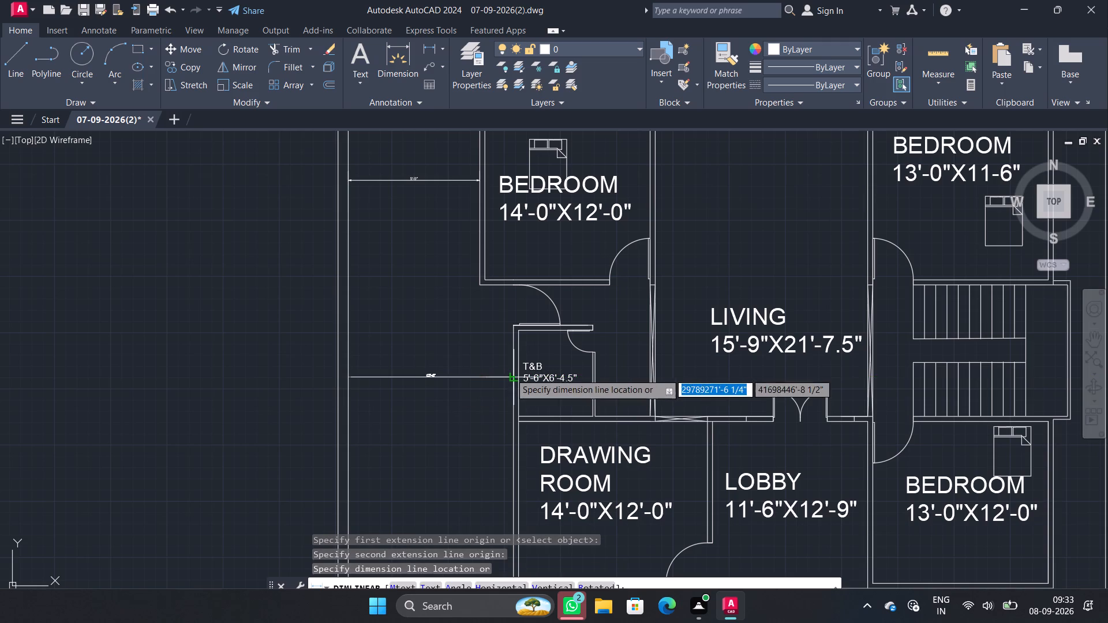
scroll(429, 362, up, 4)
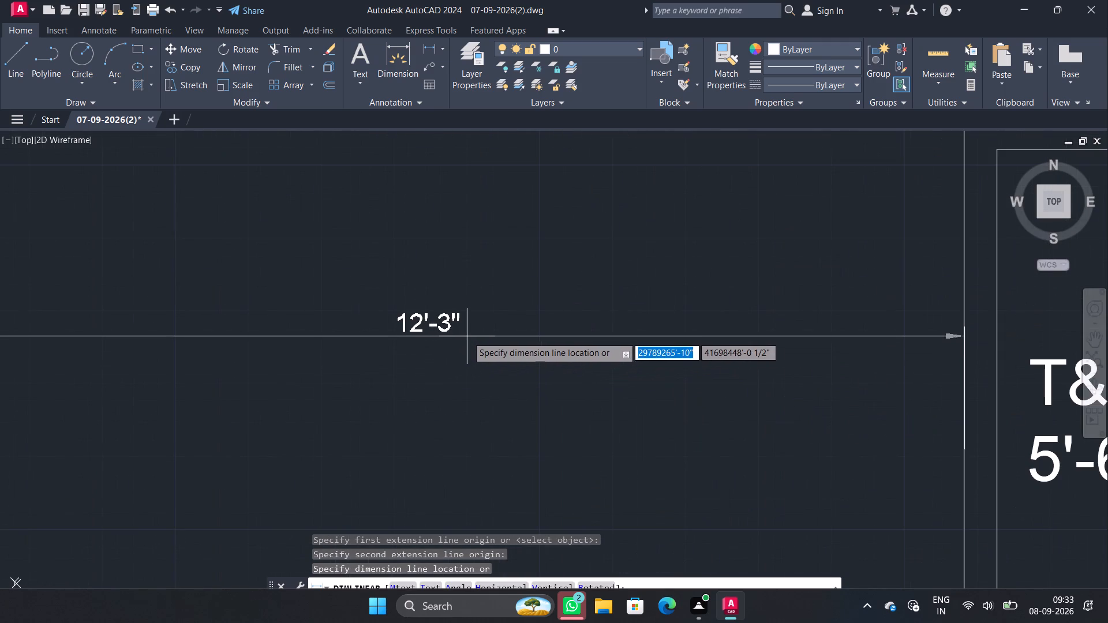
click(467, 336)
Add a vertical linear dimension from the front edge of the strip below the drawing room to the front boundary line.
scroll(566, 327, down, 4)
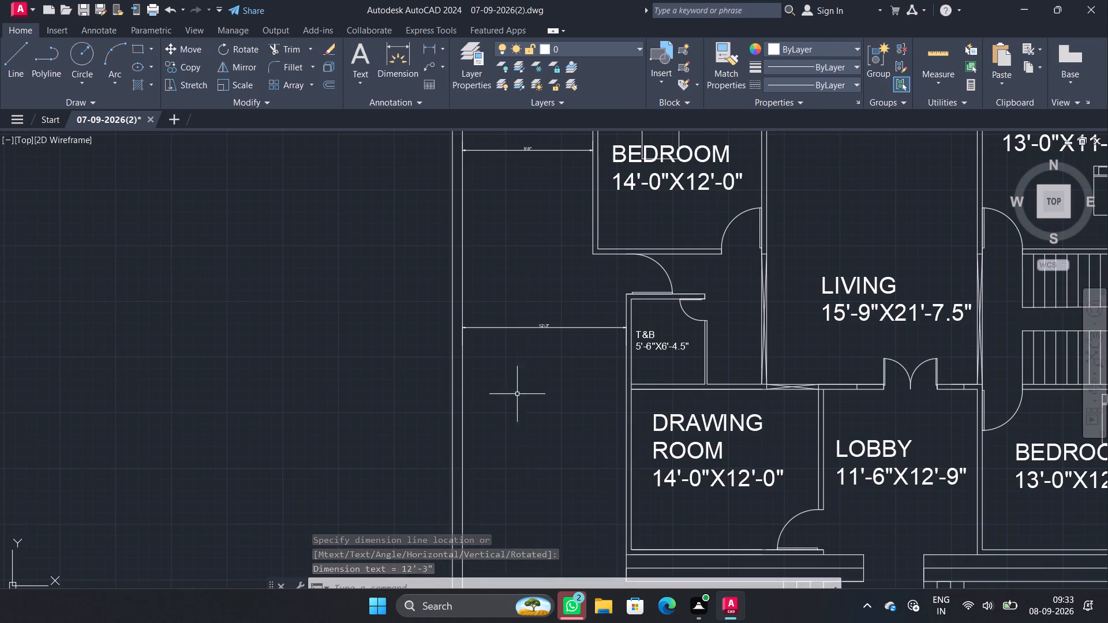
scroll(524, 395, down, 2)
middle_drag(546, 421, 491, 382)
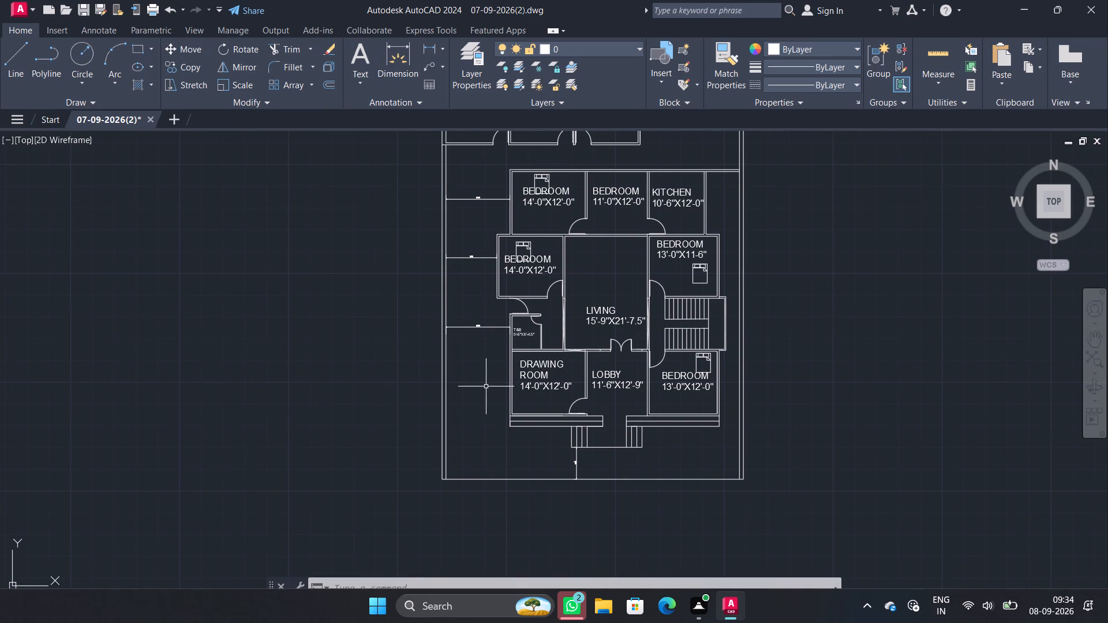
key(space)
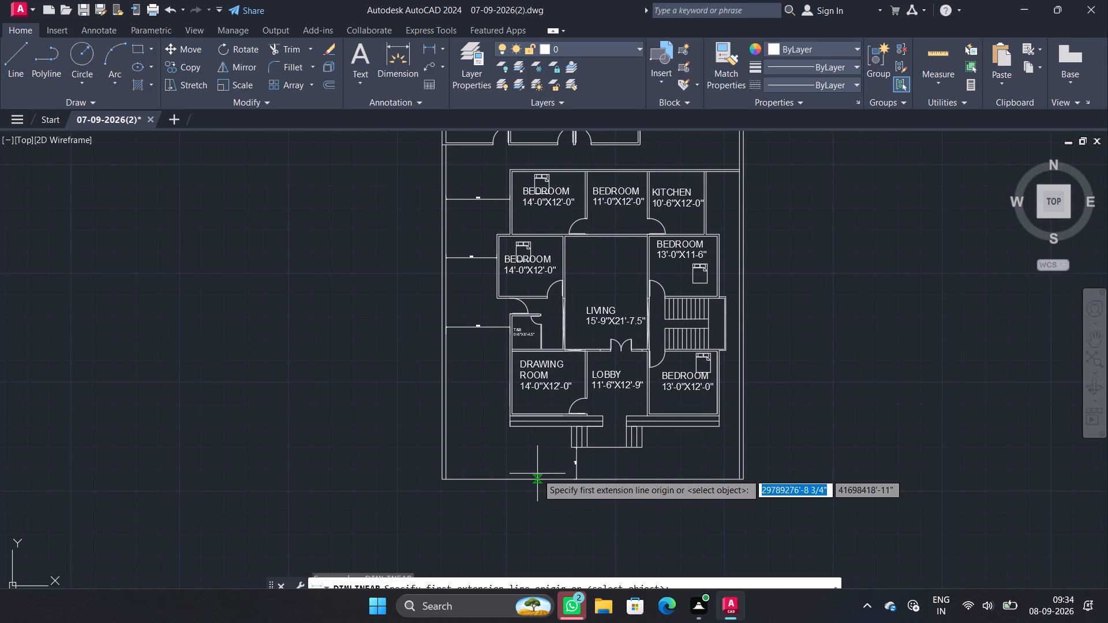
click(530, 430)
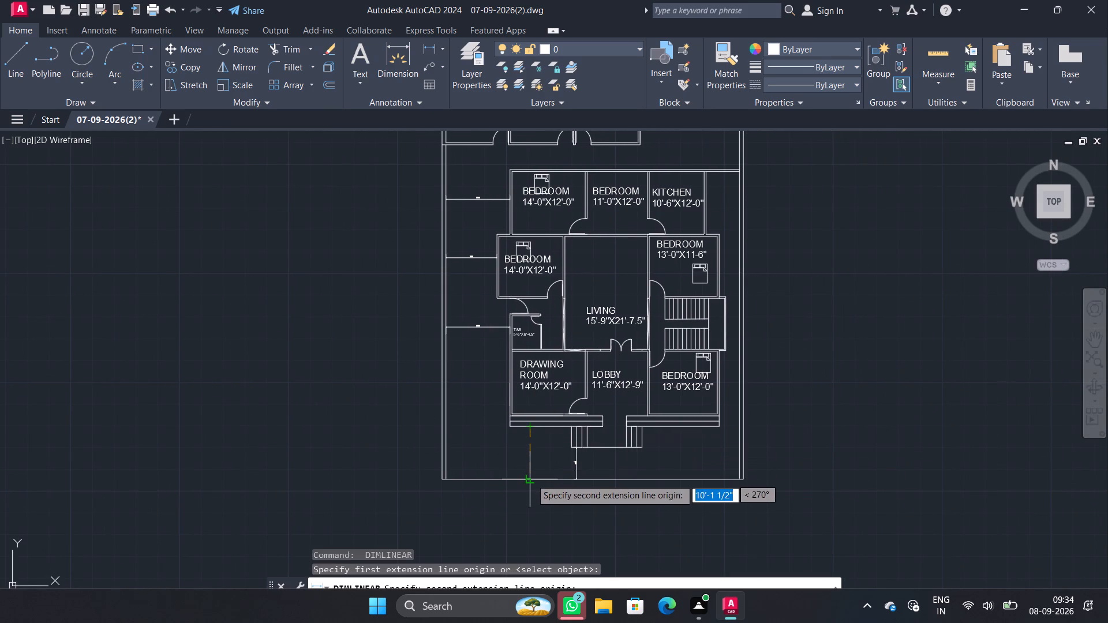
click(531, 480)
click(523, 474)
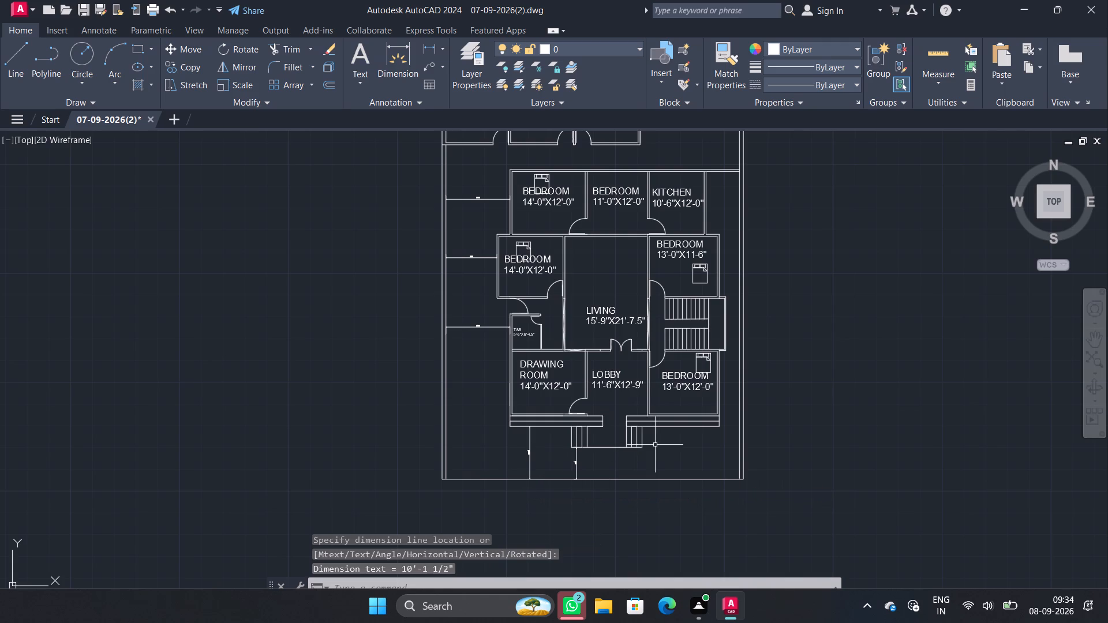
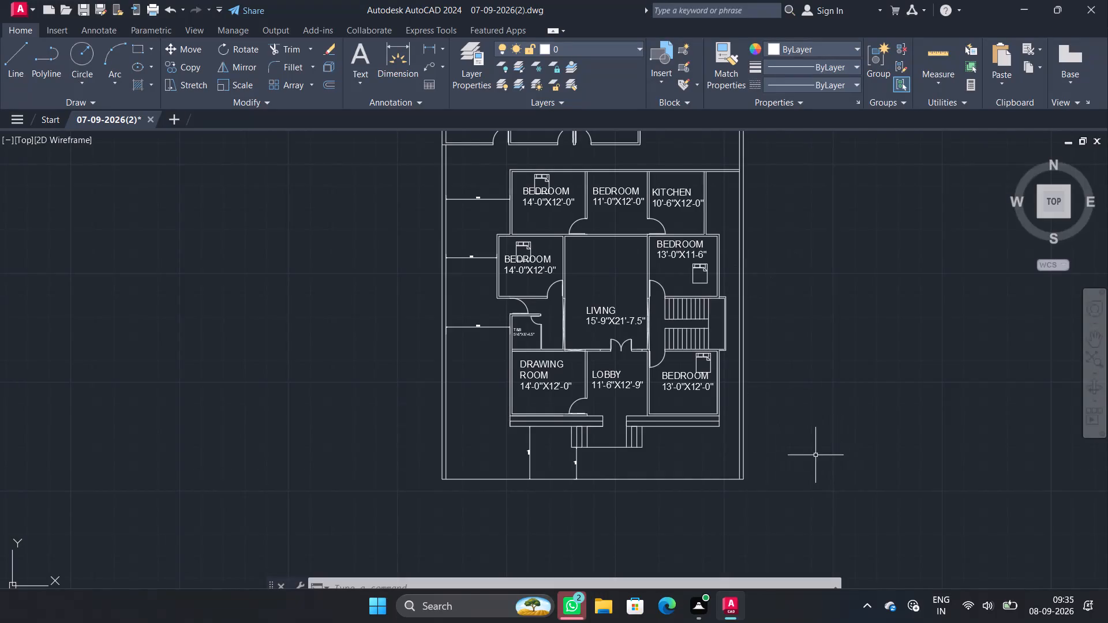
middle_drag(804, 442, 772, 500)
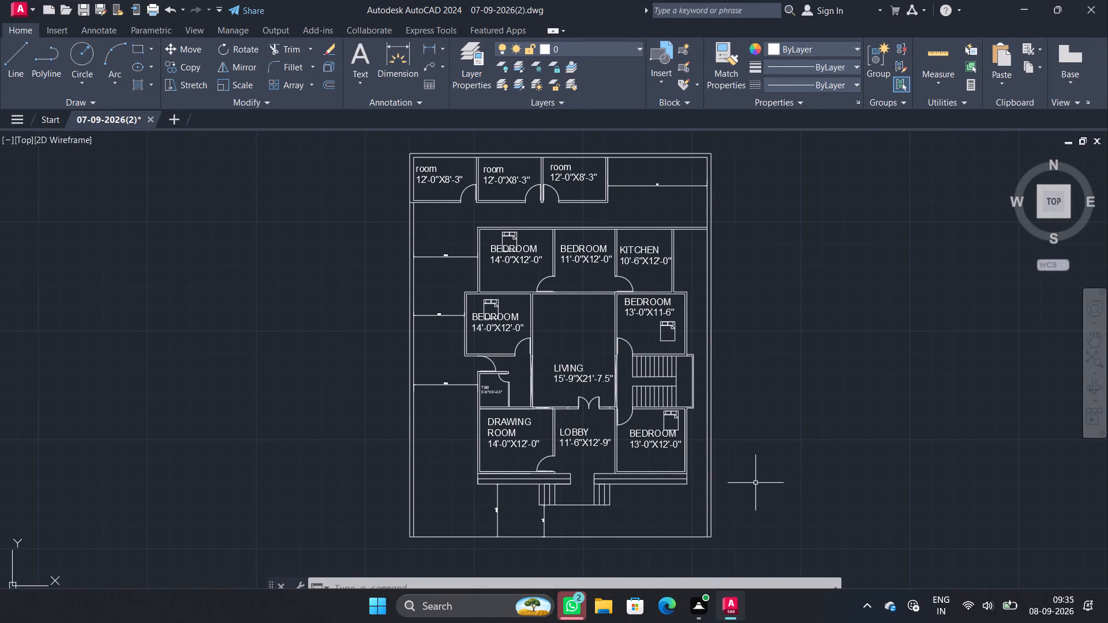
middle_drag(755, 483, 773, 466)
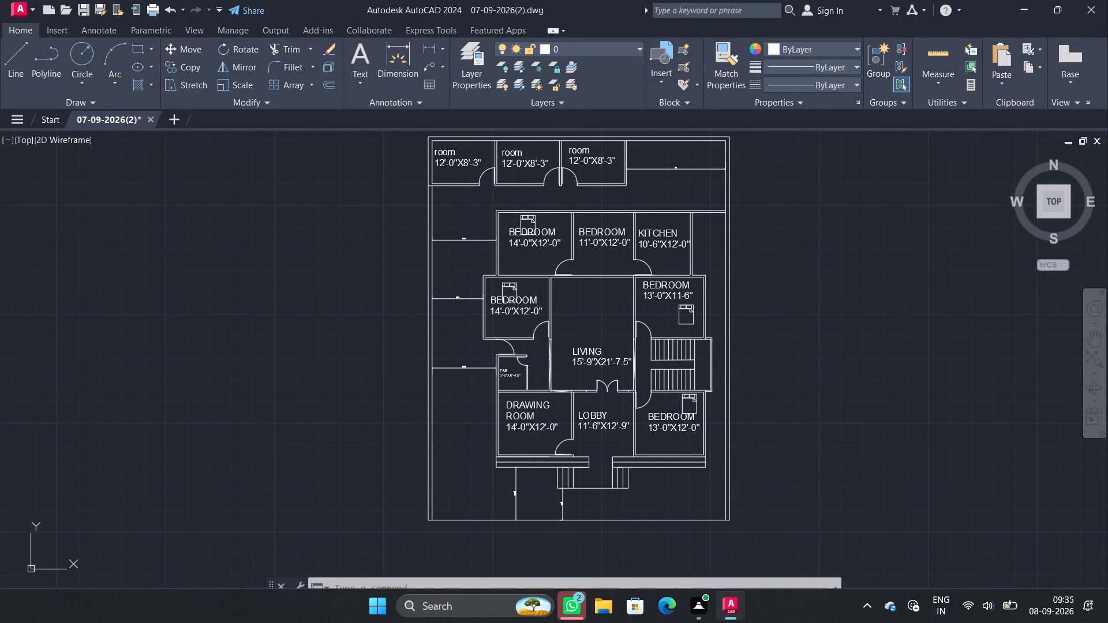
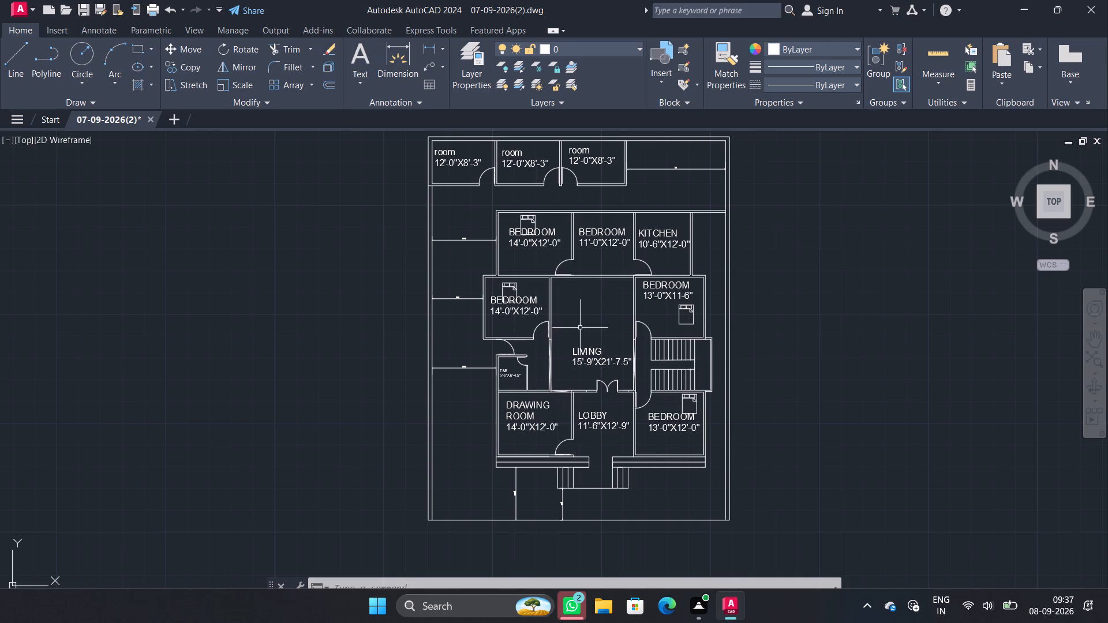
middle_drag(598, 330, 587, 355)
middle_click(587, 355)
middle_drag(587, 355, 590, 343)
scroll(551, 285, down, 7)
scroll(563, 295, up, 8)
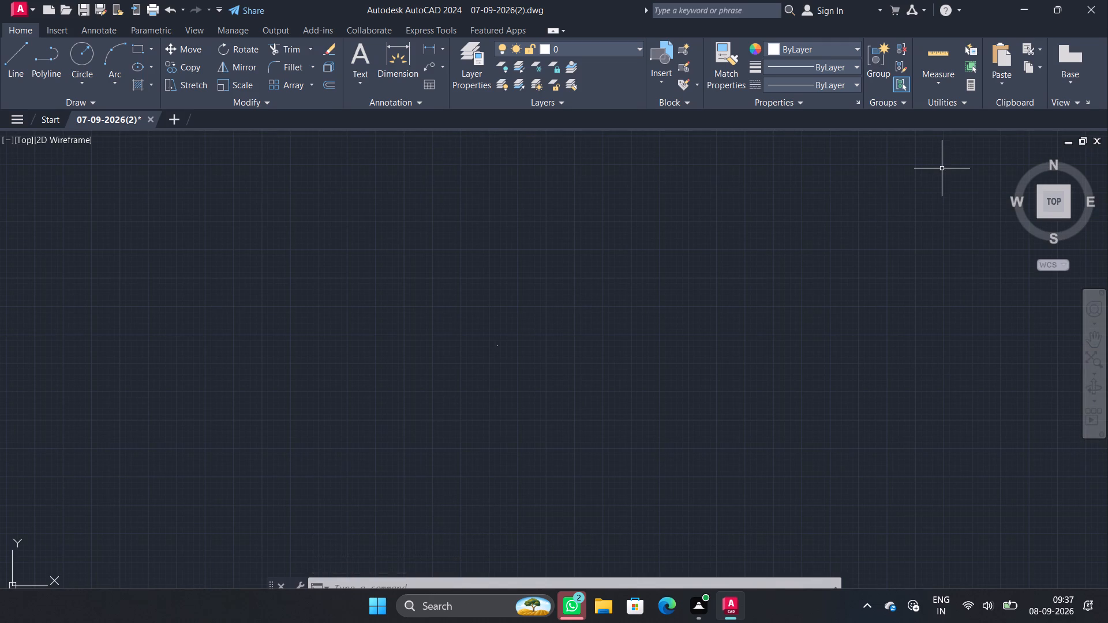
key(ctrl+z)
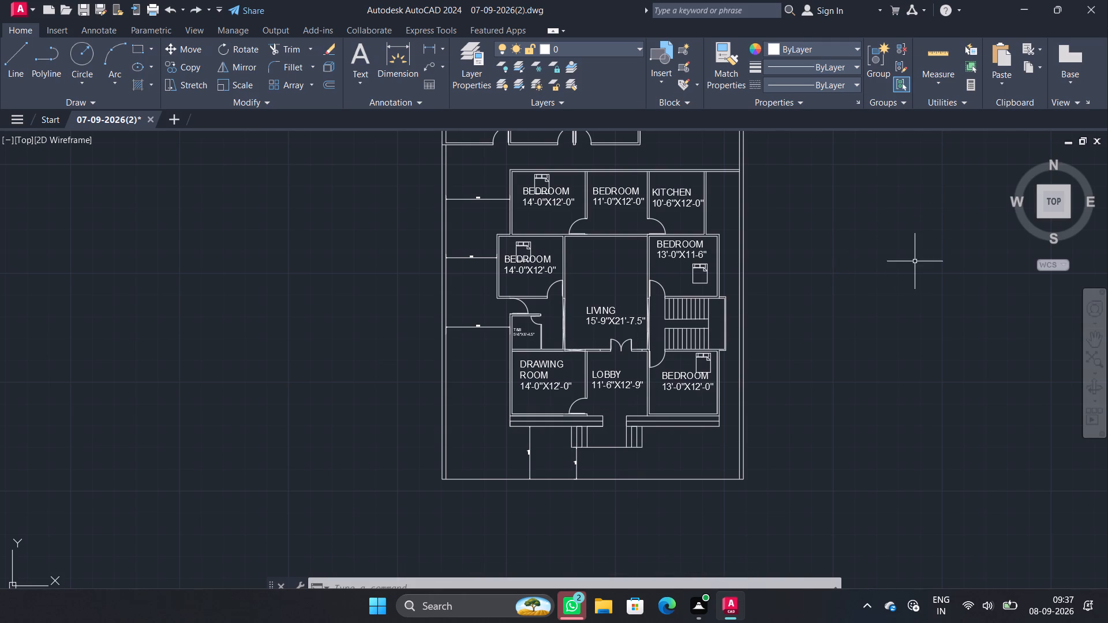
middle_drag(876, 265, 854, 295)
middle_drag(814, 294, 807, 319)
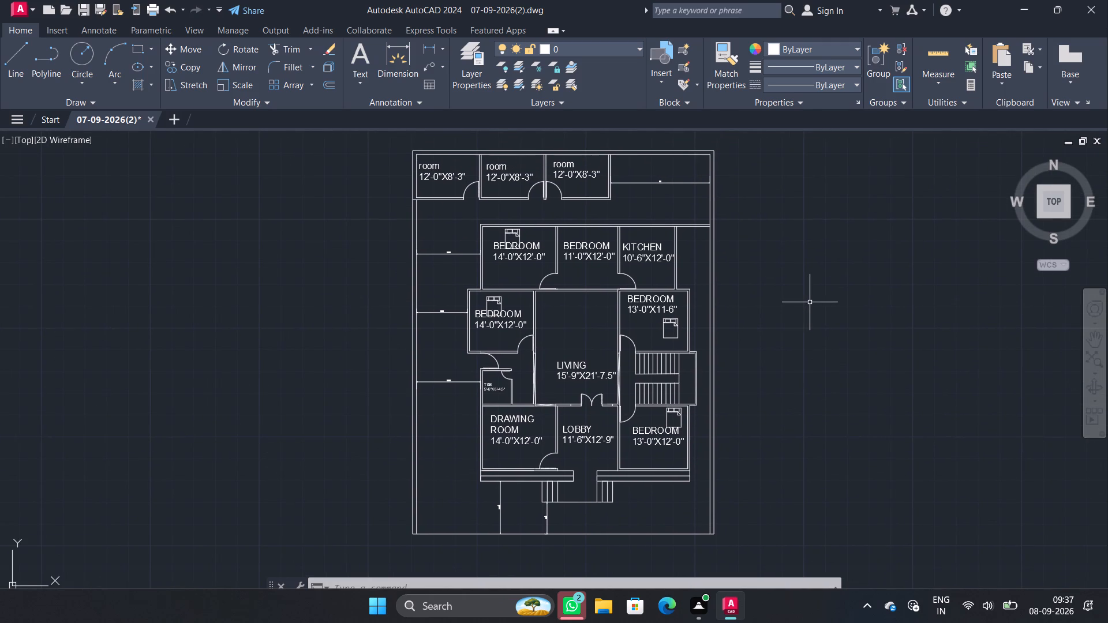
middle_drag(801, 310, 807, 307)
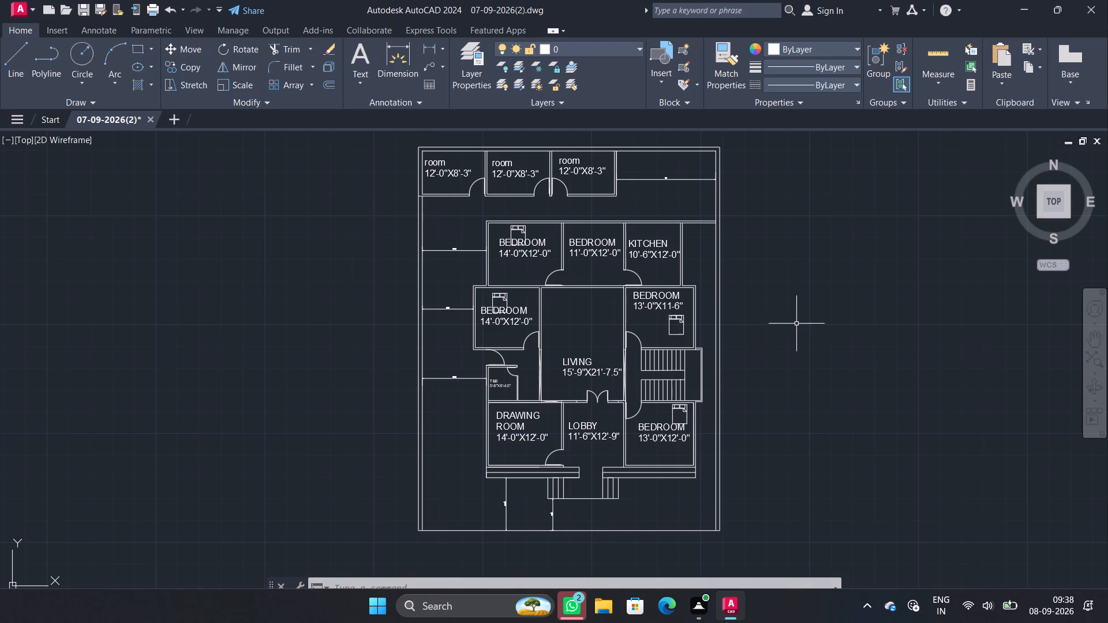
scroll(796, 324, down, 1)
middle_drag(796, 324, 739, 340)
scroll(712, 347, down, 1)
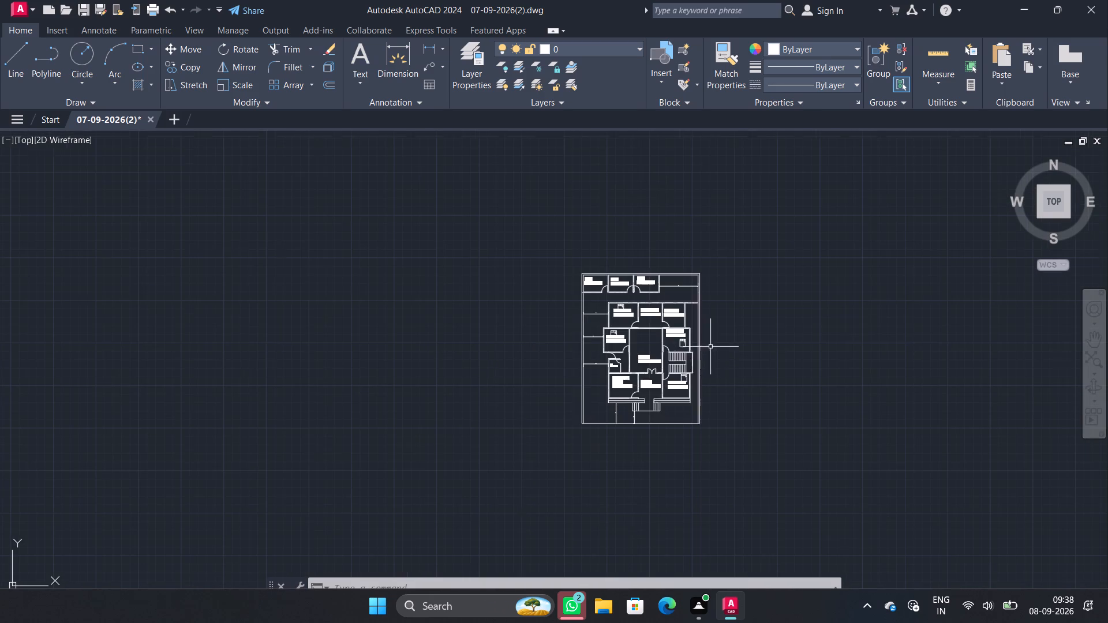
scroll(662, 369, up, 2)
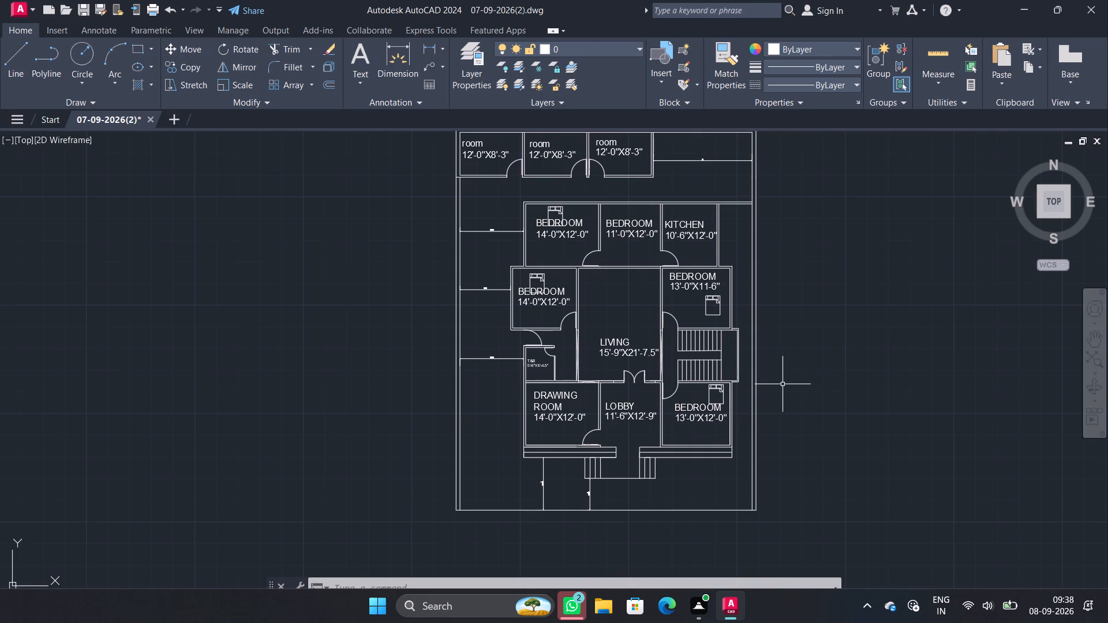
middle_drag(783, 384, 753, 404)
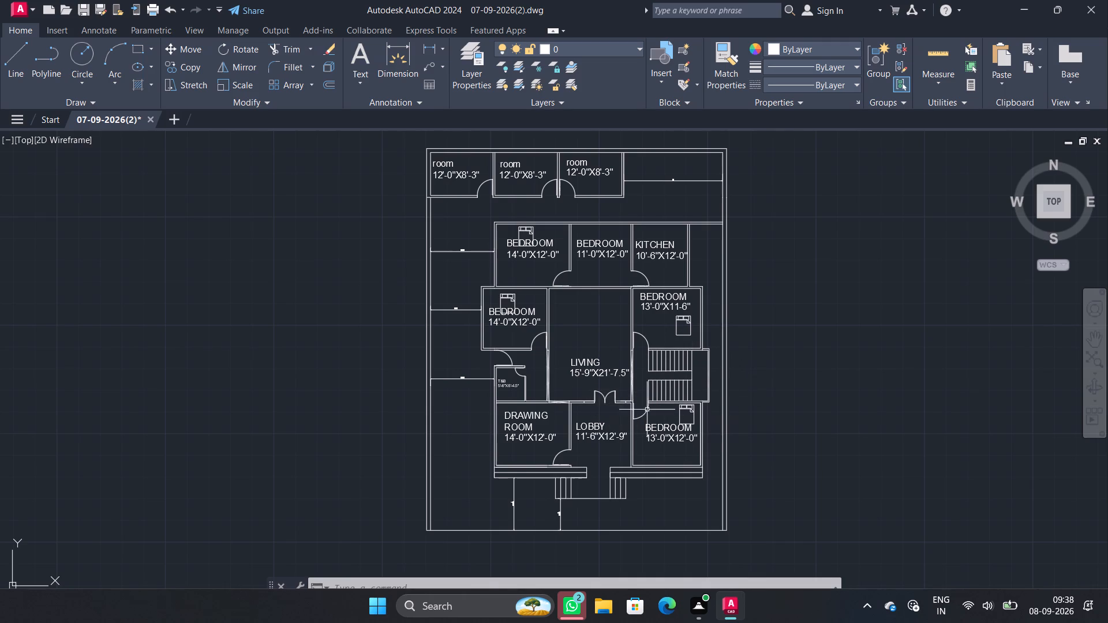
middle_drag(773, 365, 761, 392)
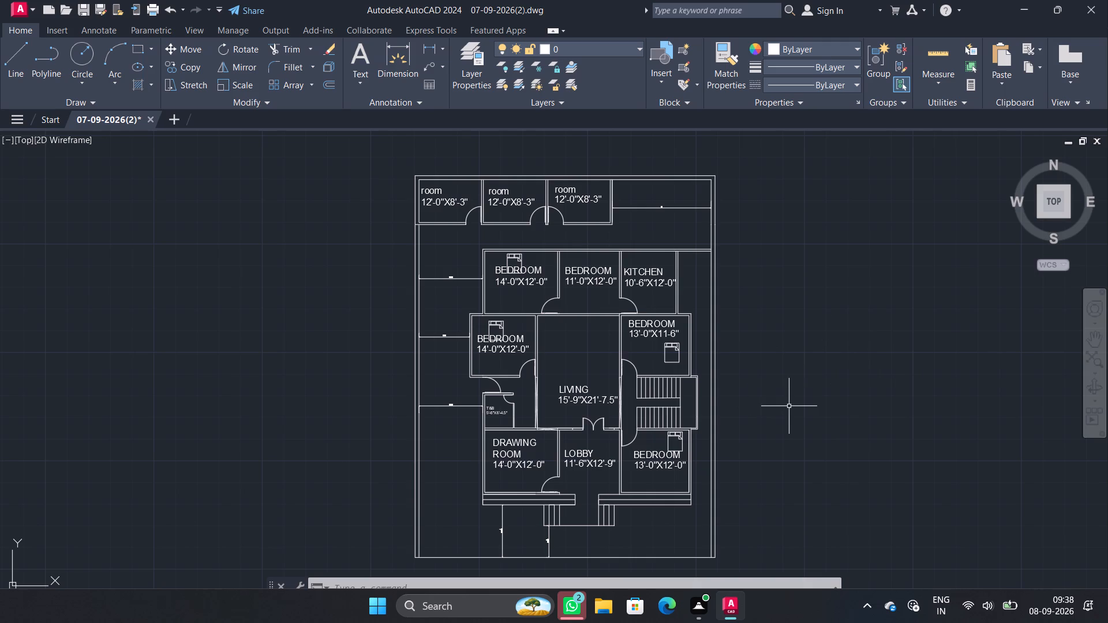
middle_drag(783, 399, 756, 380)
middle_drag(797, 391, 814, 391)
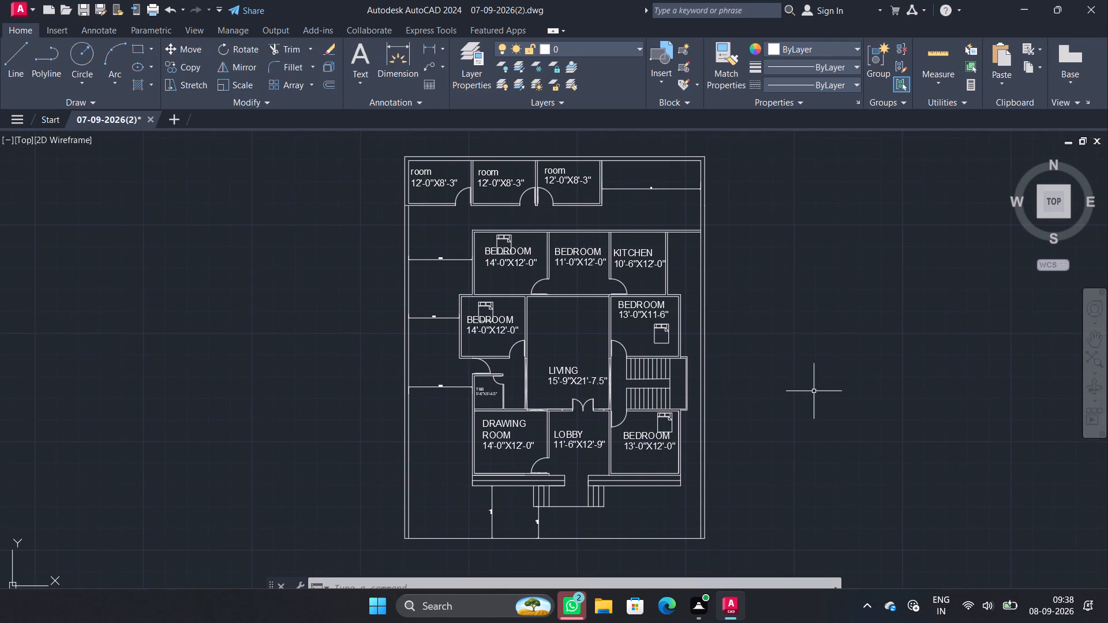
Save the floor plan drawing under its existing file name.
click(18, 125)
click(54, 260)
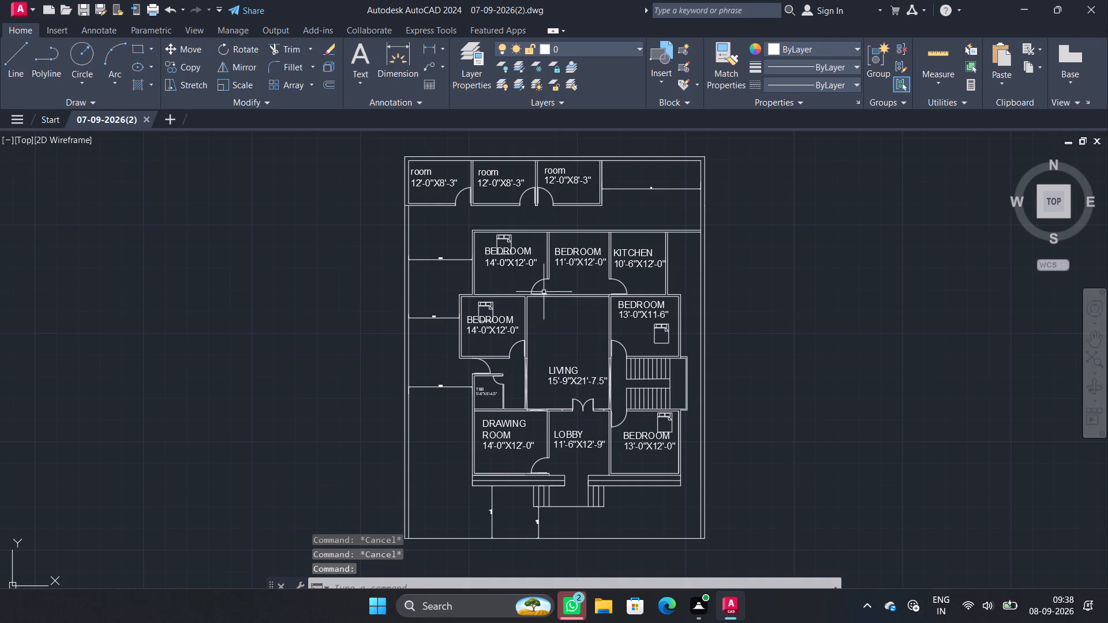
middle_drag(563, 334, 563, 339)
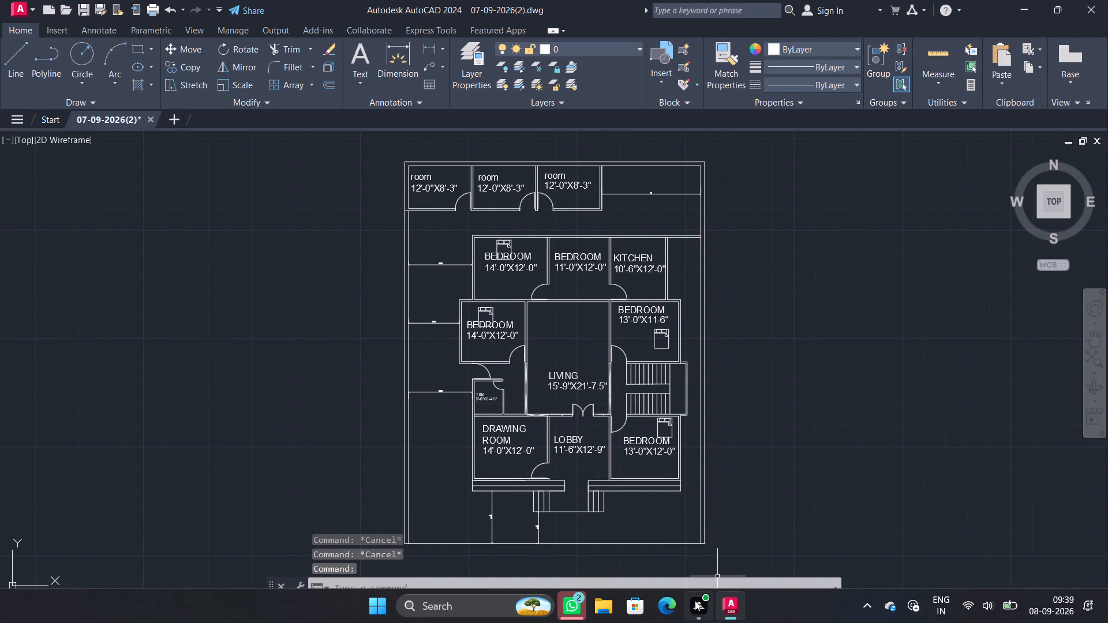